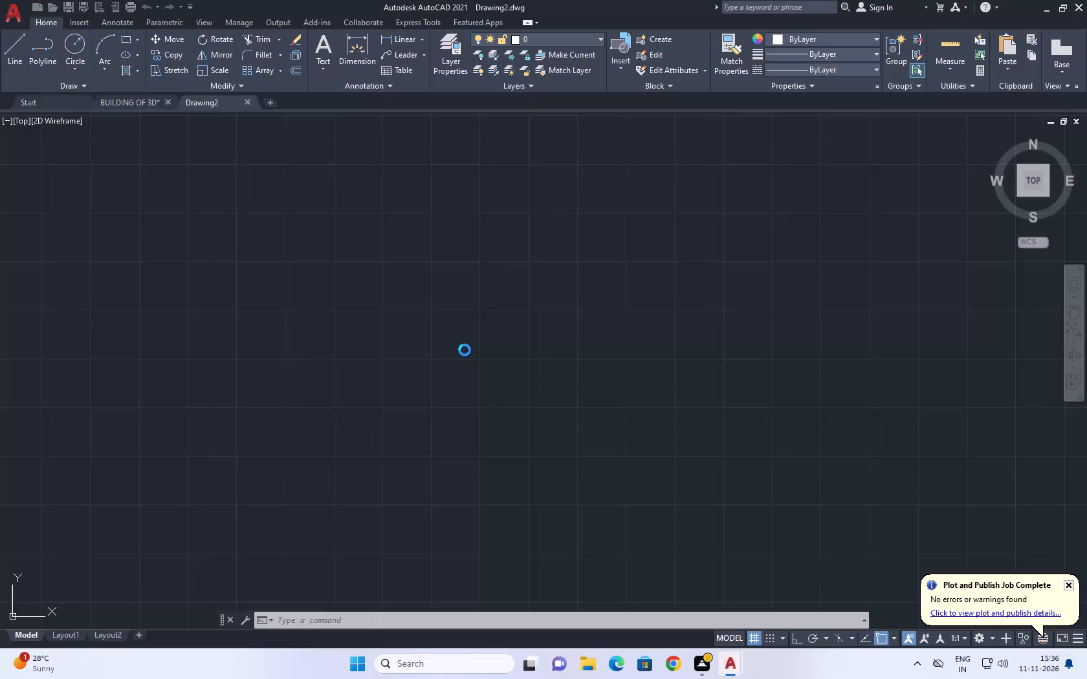
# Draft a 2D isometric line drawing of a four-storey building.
# Save the new empty drawing under the file name BUILDING ISOMETRIC.
pyautogui.click(8, 15)
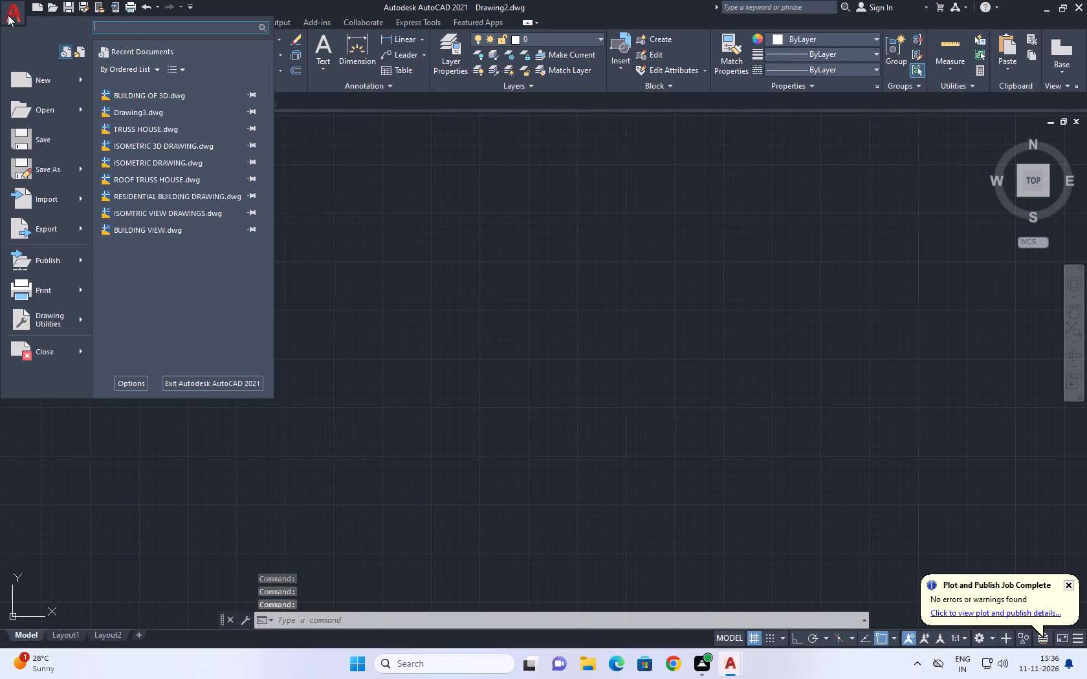
pyautogui.click(47, 170)
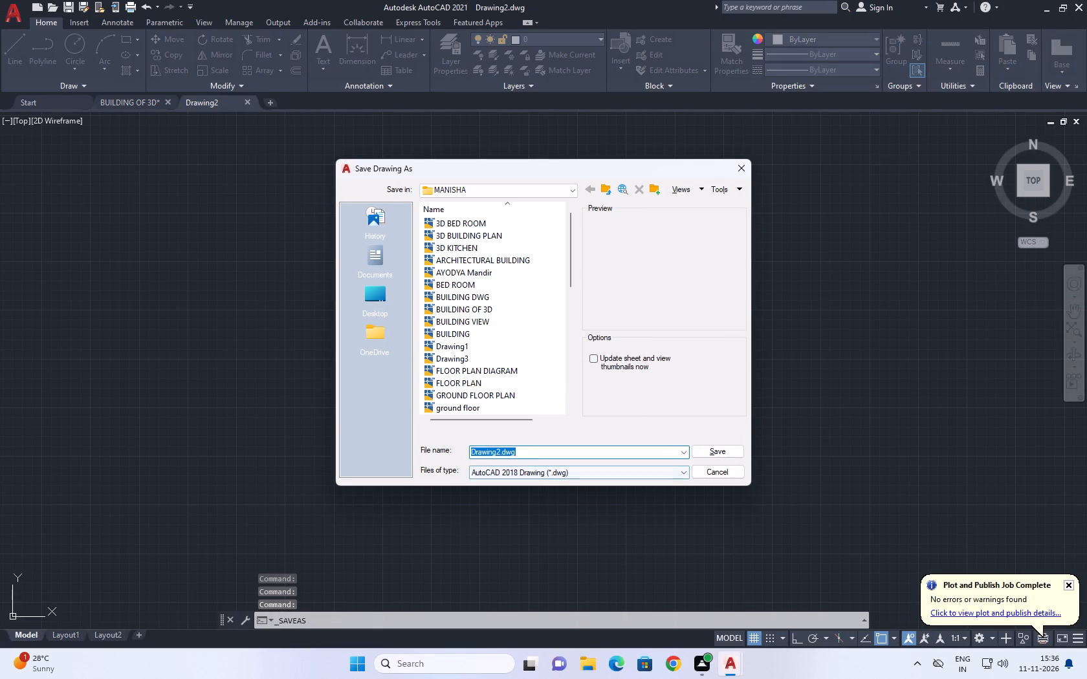
pyautogui.write('BUILDING')
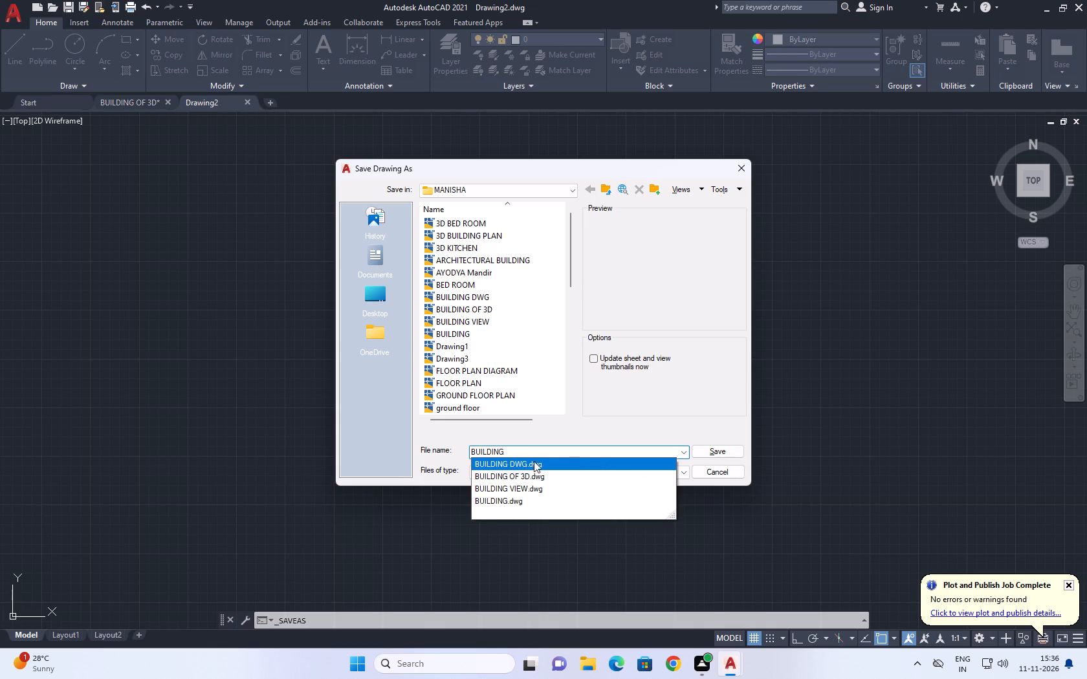
pyautogui.press('space')
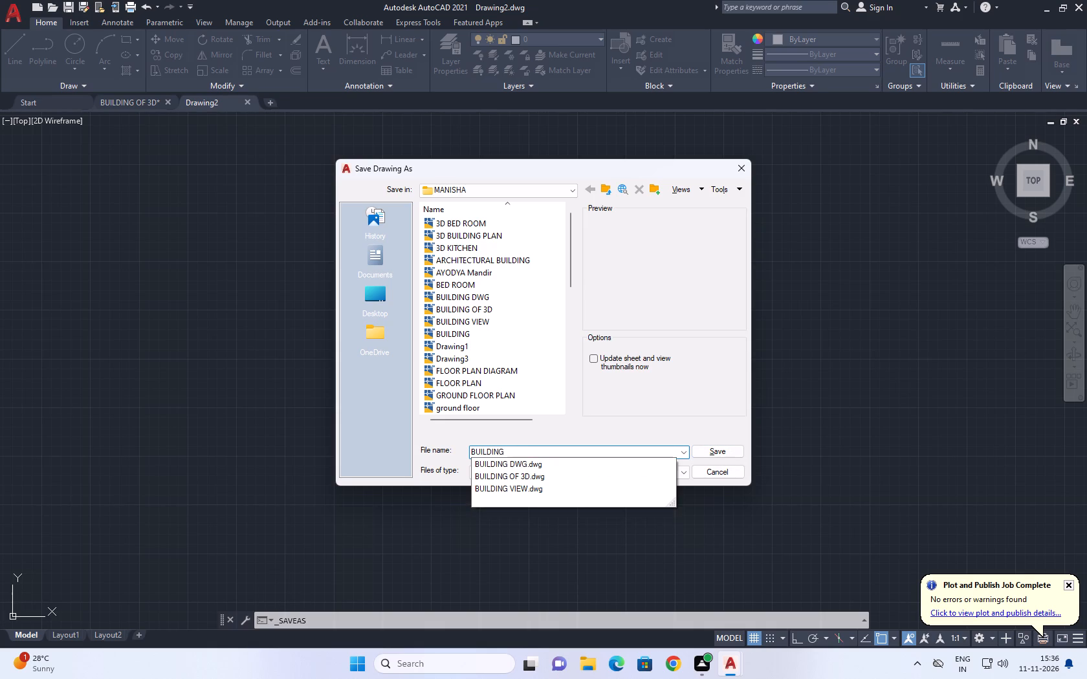
pyautogui.write('ISO')
pyautogui.write('METR')
pyautogui.write('ICC')
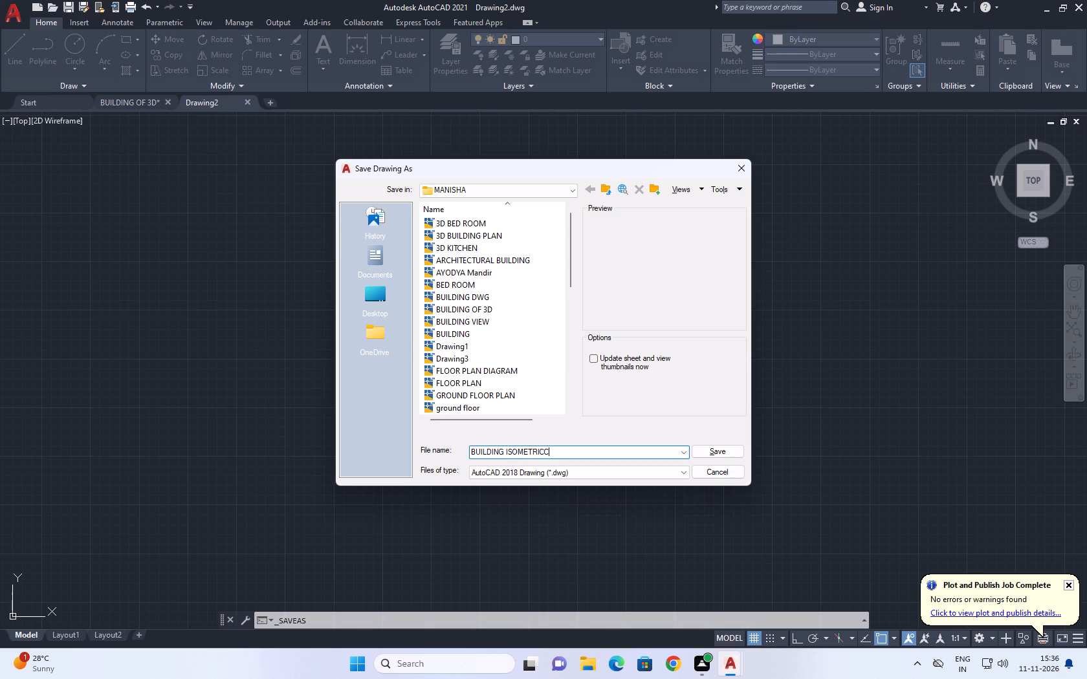
pyautogui.press('BackSpace')
pyautogui.click(729, 452)
# Check the Open and Save settings in the program options and apply them.
pyautogui.moveTo(687, 396); pyautogui.dragTo(613, 431, button='middle')
pyautogui.write('OP')
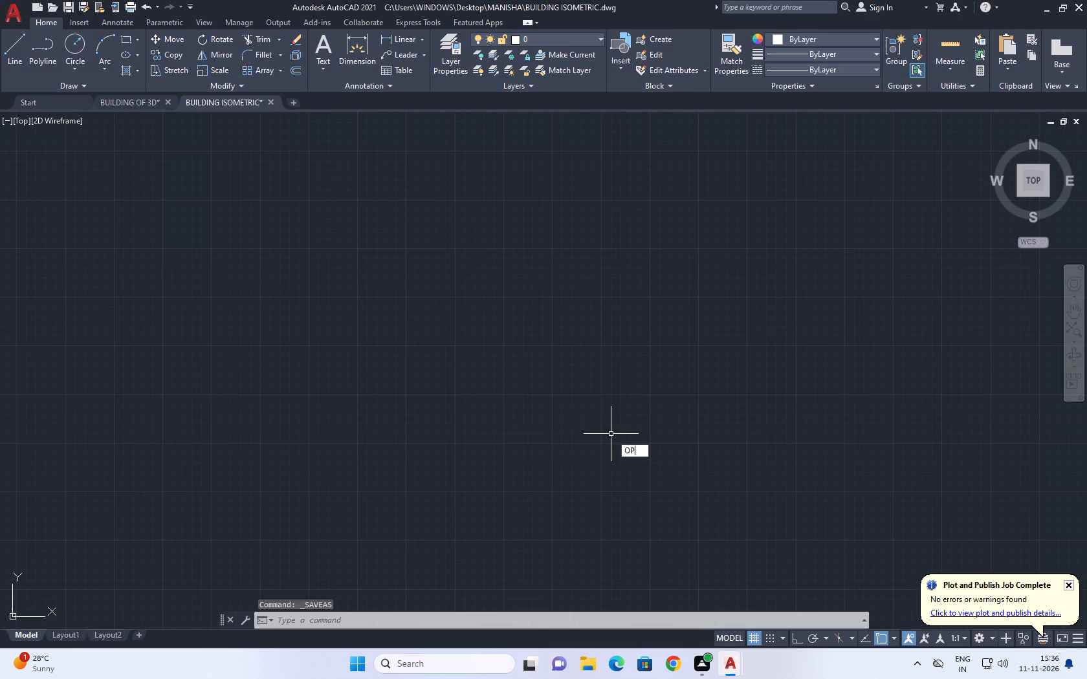
pyautogui.press('space')
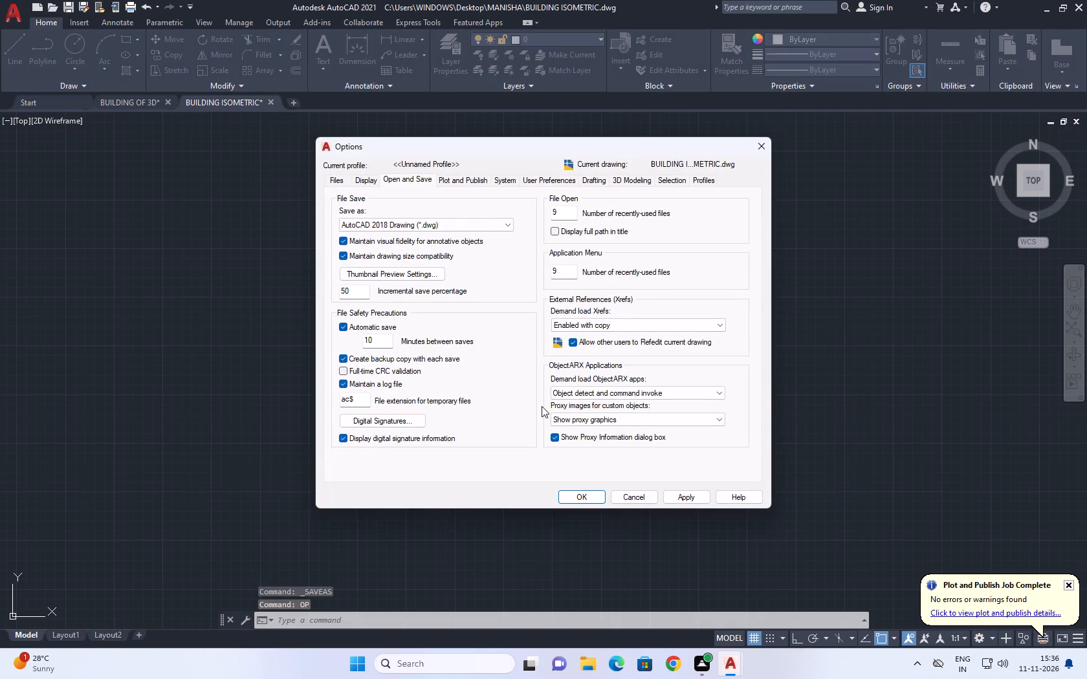
pyautogui.click(687, 497)
pyautogui.click(586, 502)
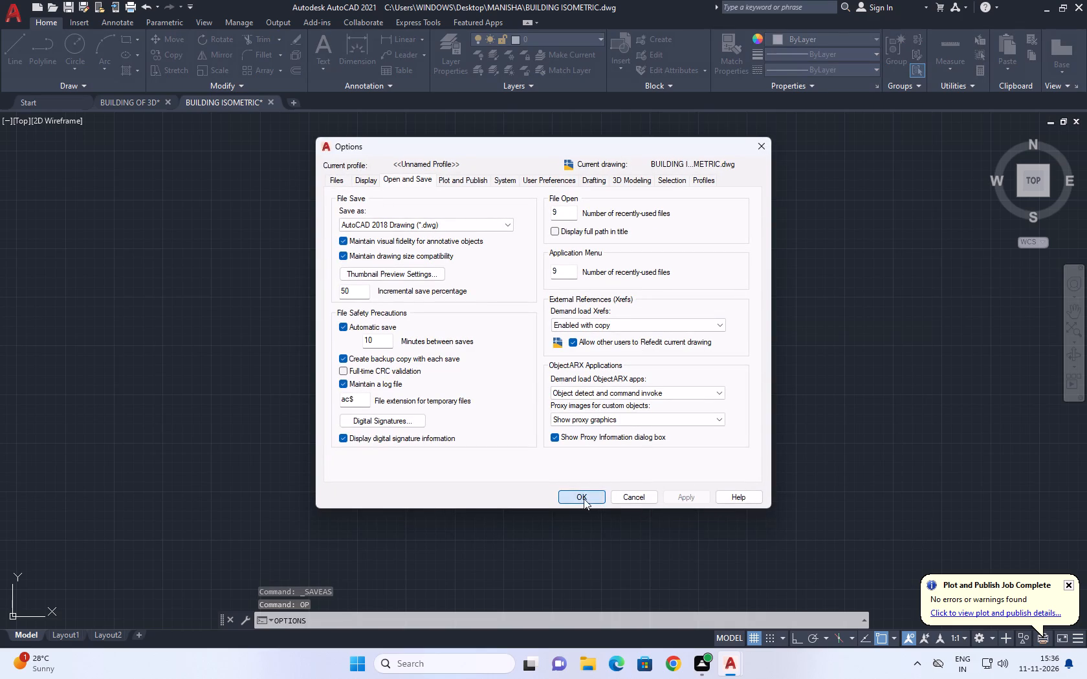
pyautogui.click(583, 498)
pyautogui.moveTo(584, 471); pyautogui.dragTo(531, 502, button='middle')
pyautogui.click(507, 462)
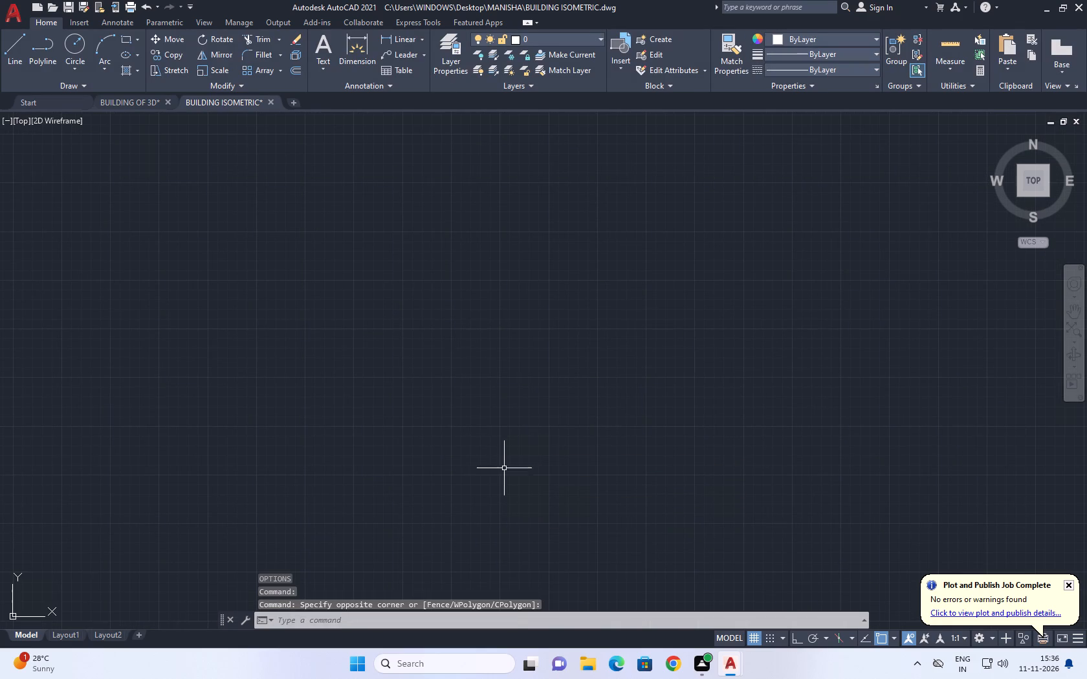
# Configure the drawing units to decimal length with 0.0 precision and an insertion scale in meters.
pyautogui.press('u')
pyautogui.press('n')
pyautogui.press('space')
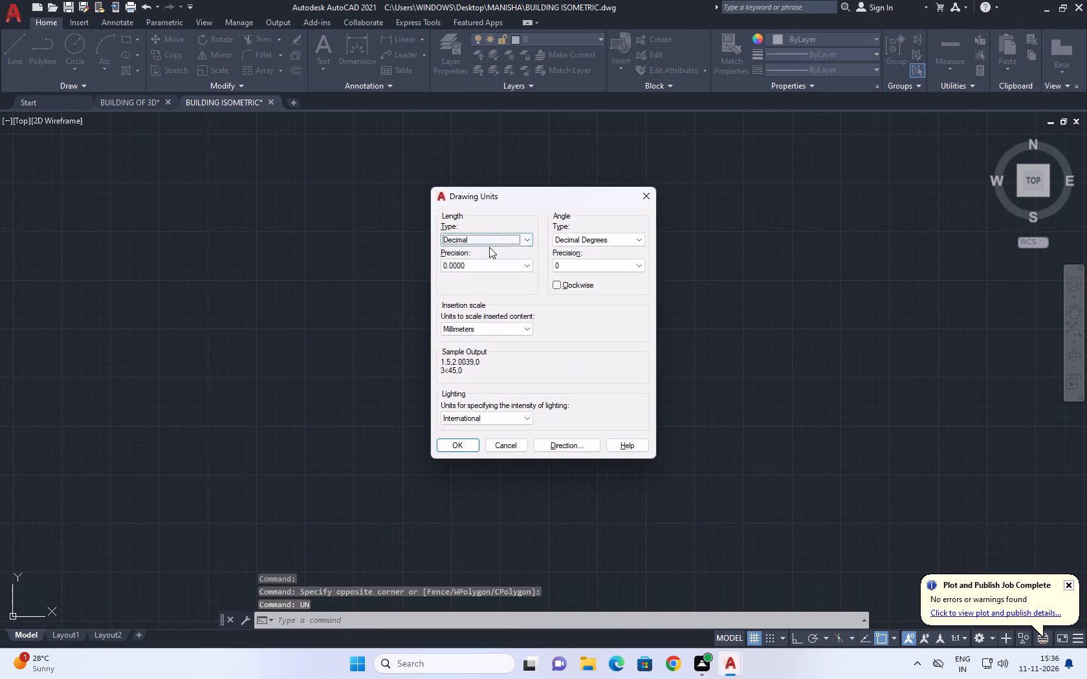
pyautogui.click(496, 242)
pyautogui.doubleClick(478, 259)
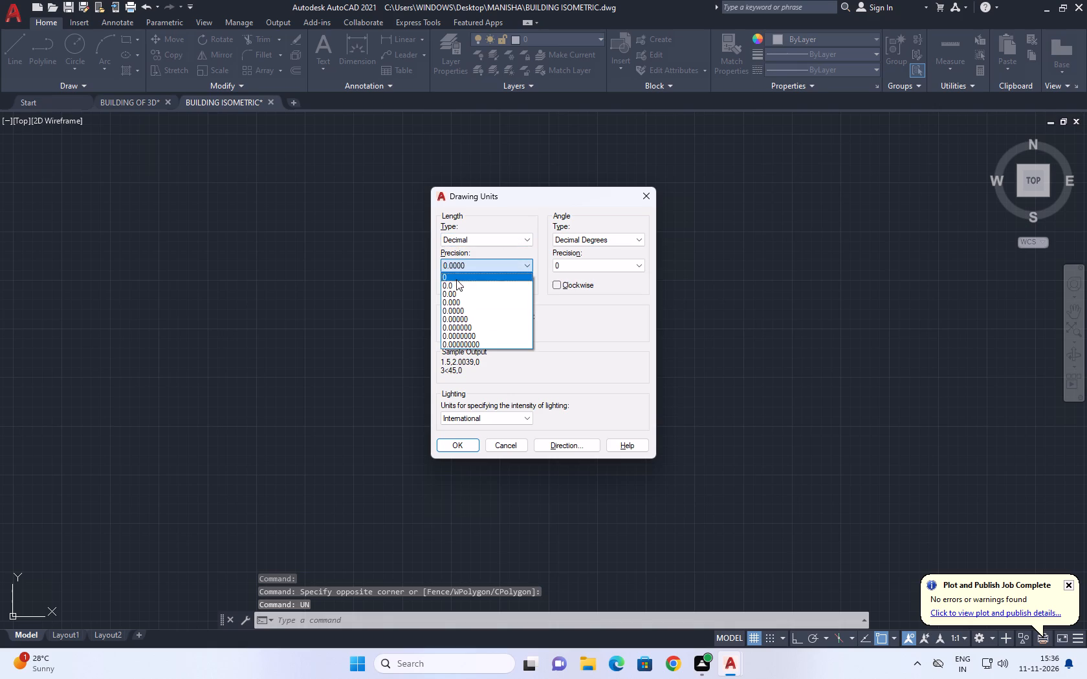
pyautogui.click(456, 285)
pyautogui.click(505, 321)
pyautogui.click(496, 327)
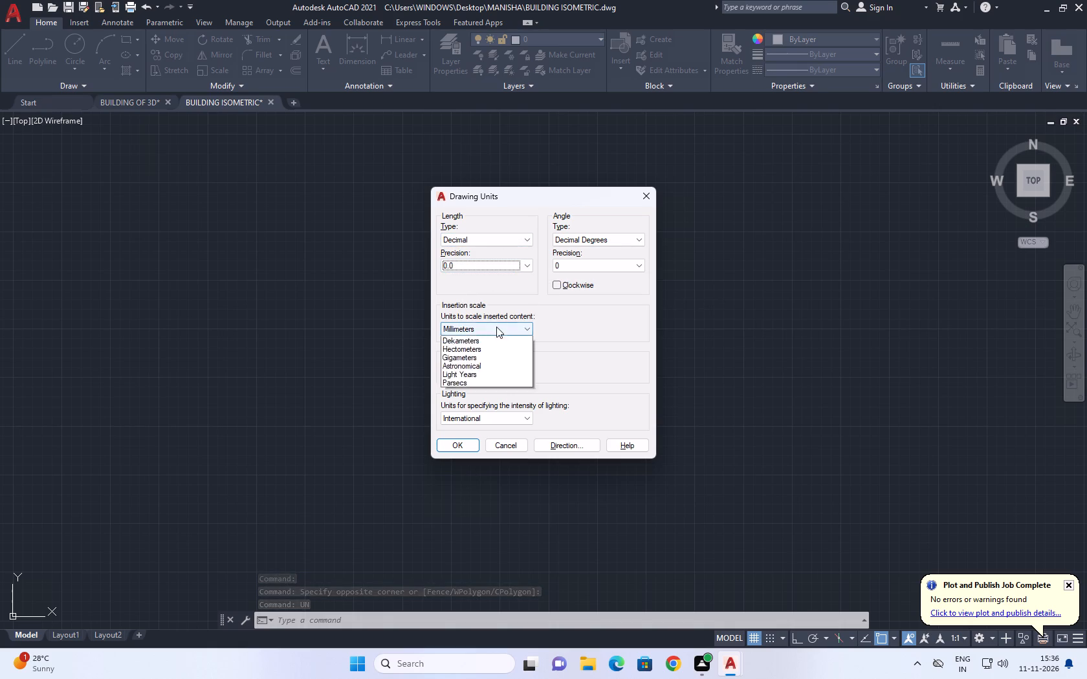
pyautogui.click(454, 402)
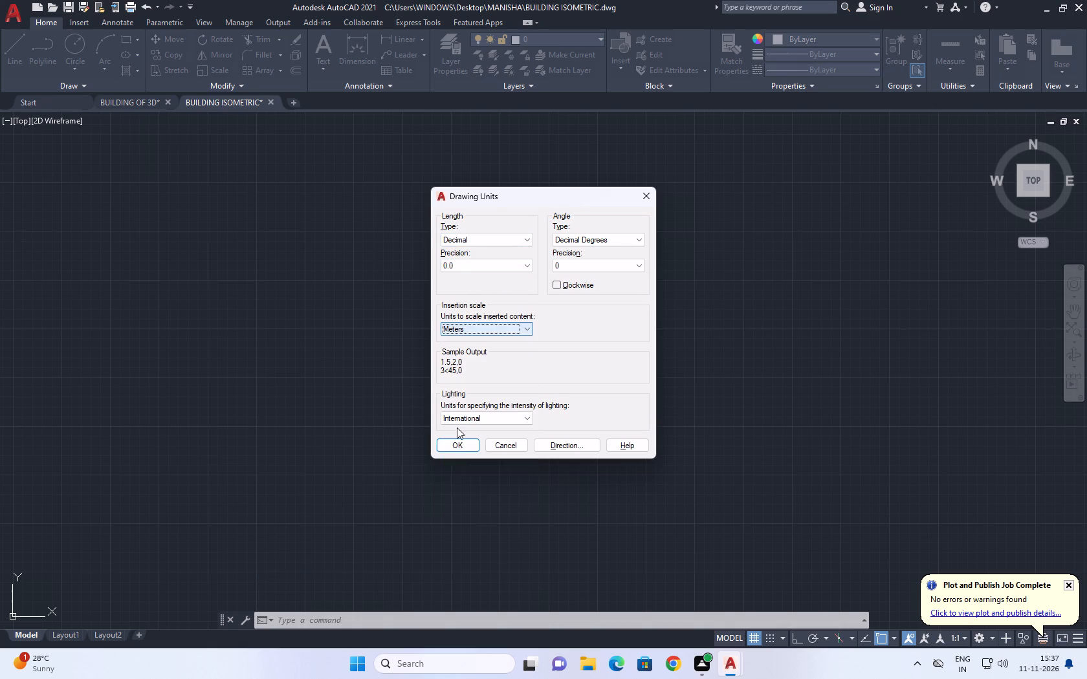
pyautogui.click(460, 440)
# Review and accept the primary units of the ISO-25 dimension style, and set that style as current.
pyautogui.moveTo(569, 419); pyautogui.dragTo(527, 426, button='middle')
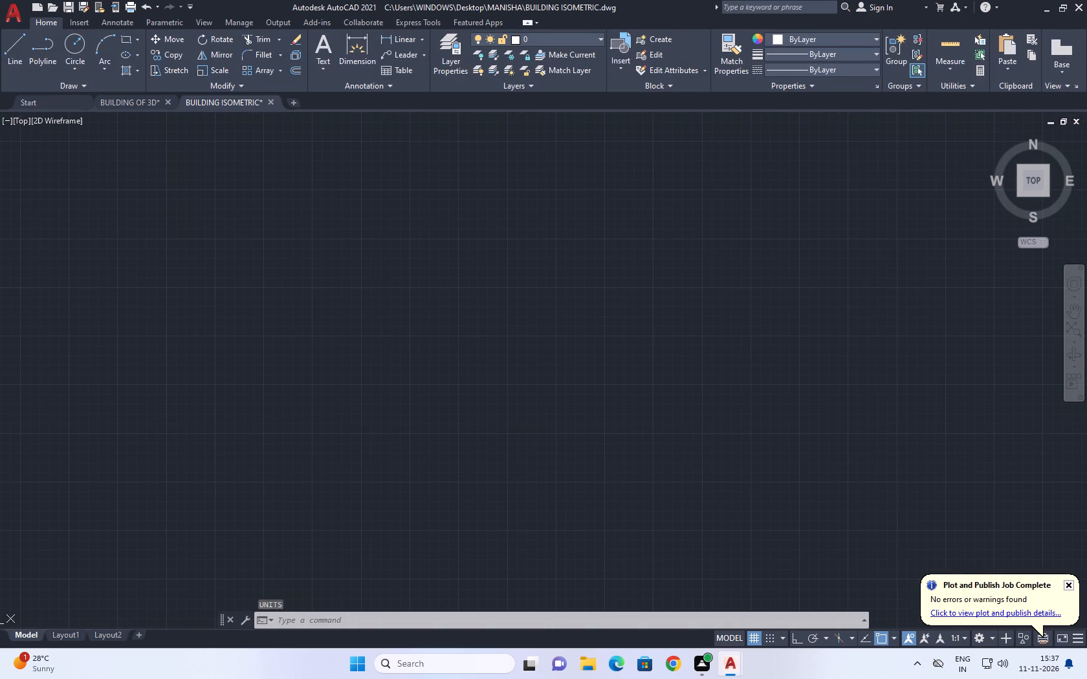
pyautogui.write('D')
pyautogui.press('space')
pyautogui.click(670, 305)
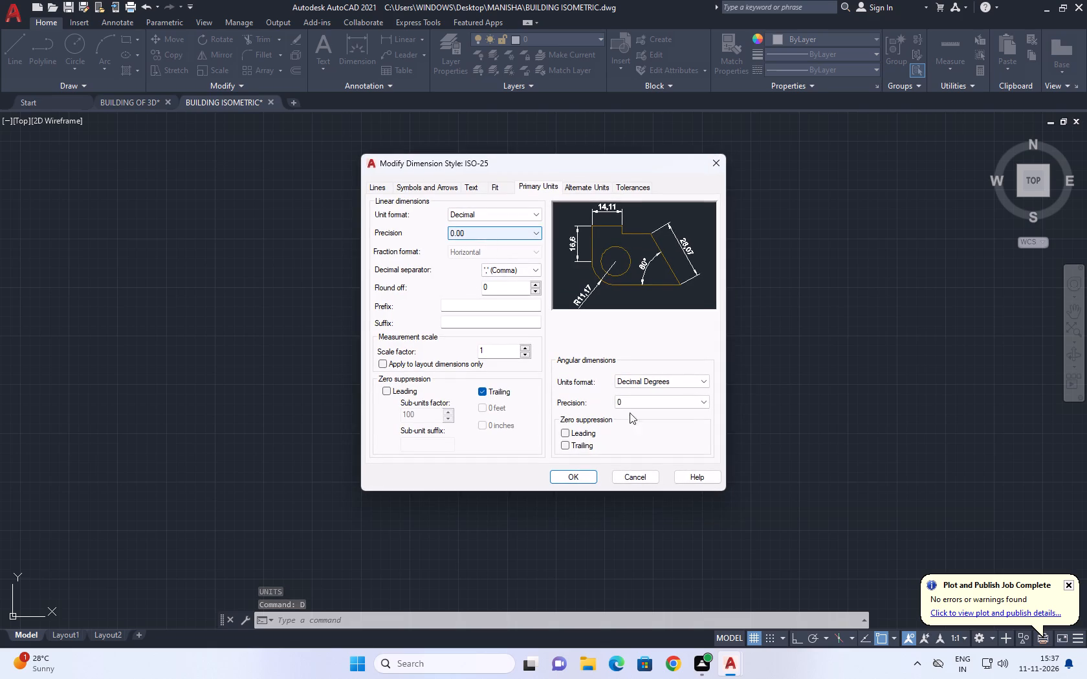
pyautogui.click(588, 474)
pyautogui.click(674, 260)
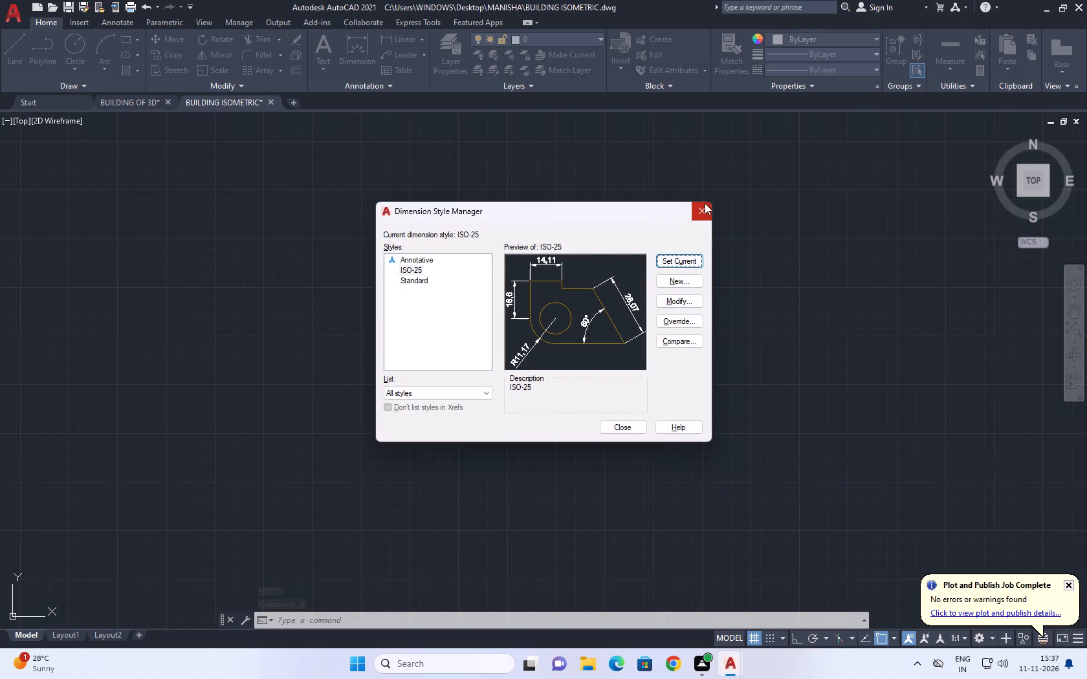
pyautogui.click(703, 205)
# Save the configured drawing again as BUILDING ISOMETRIC, replacing the existing file.
pyautogui.click(8, 9)
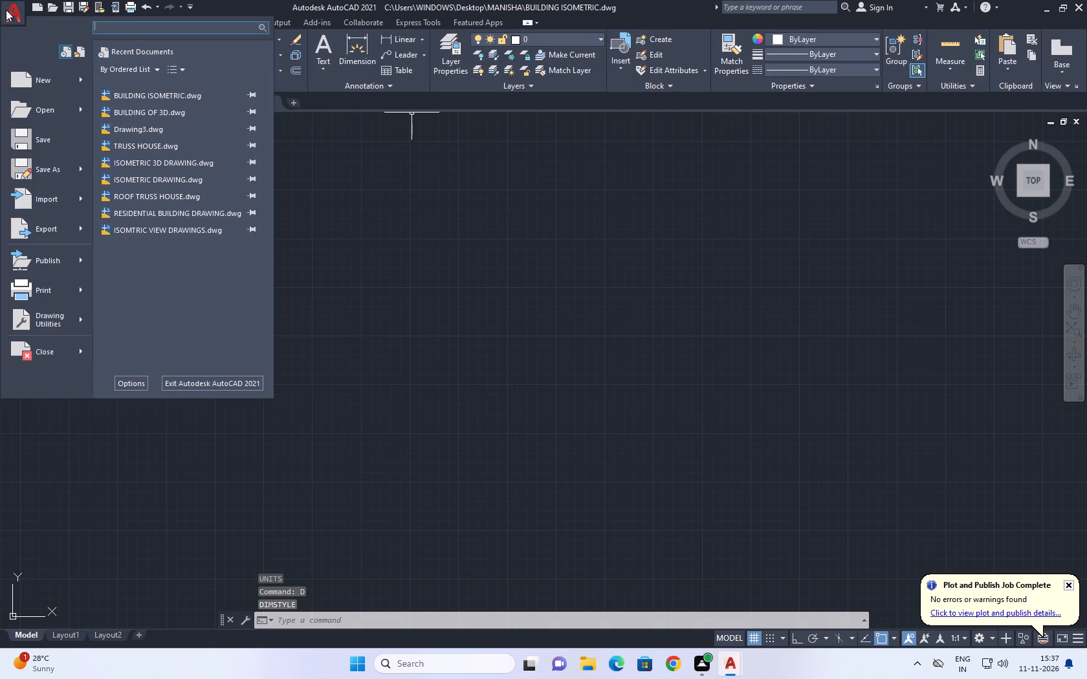
pyautogui.click(42, 178)
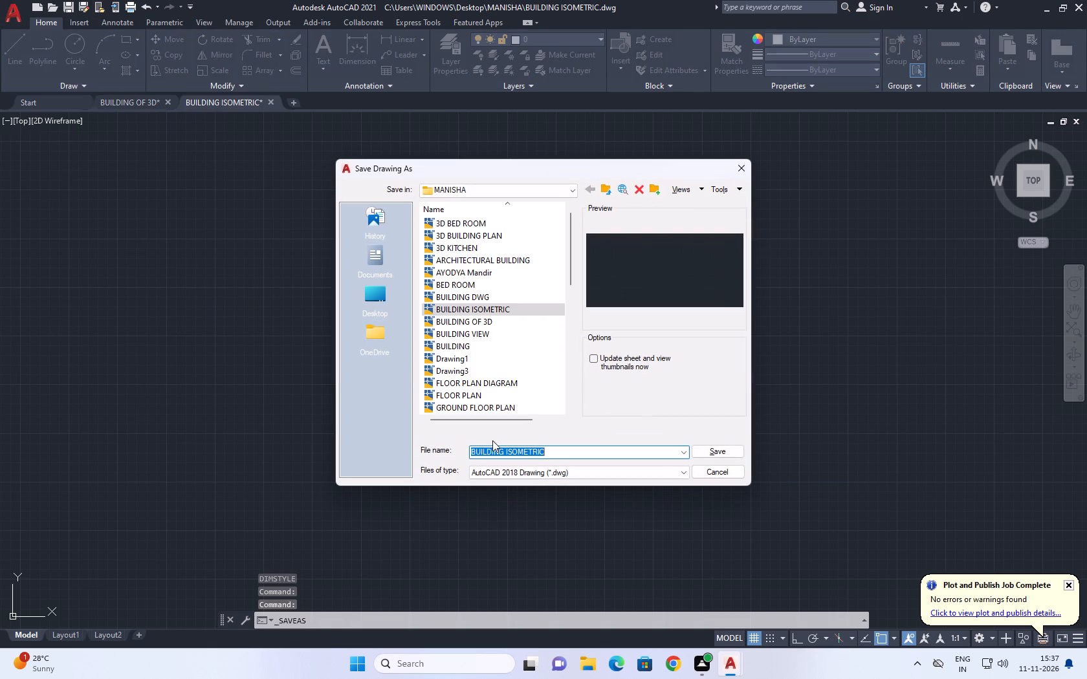
pyautogui.click(718, 449)
pyautogui.click(510, 363)
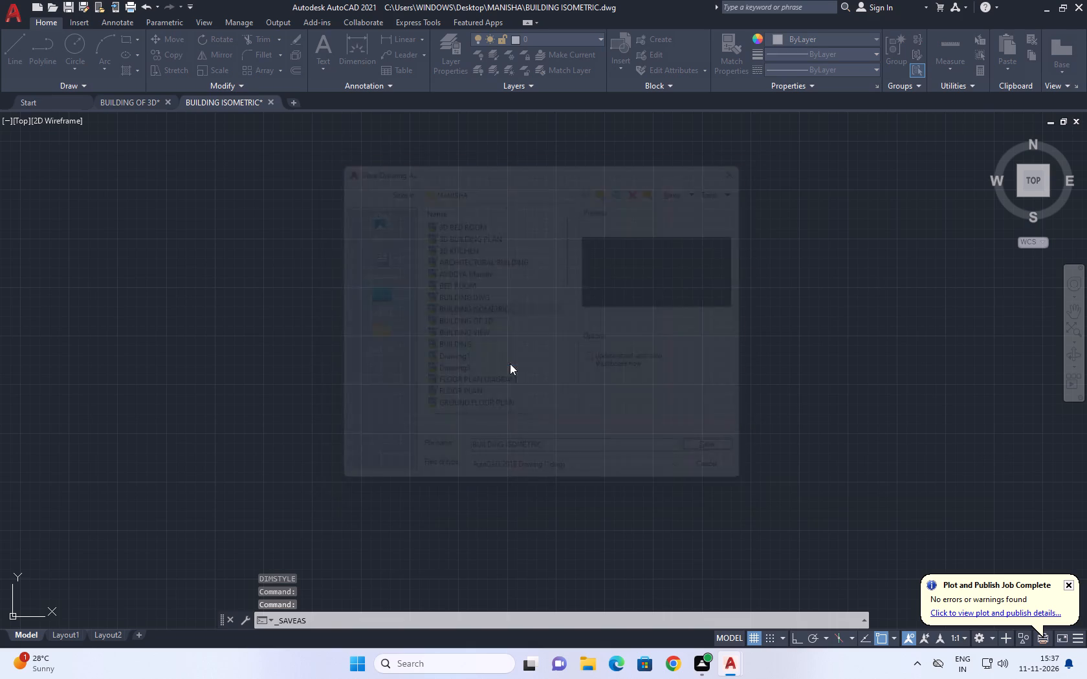
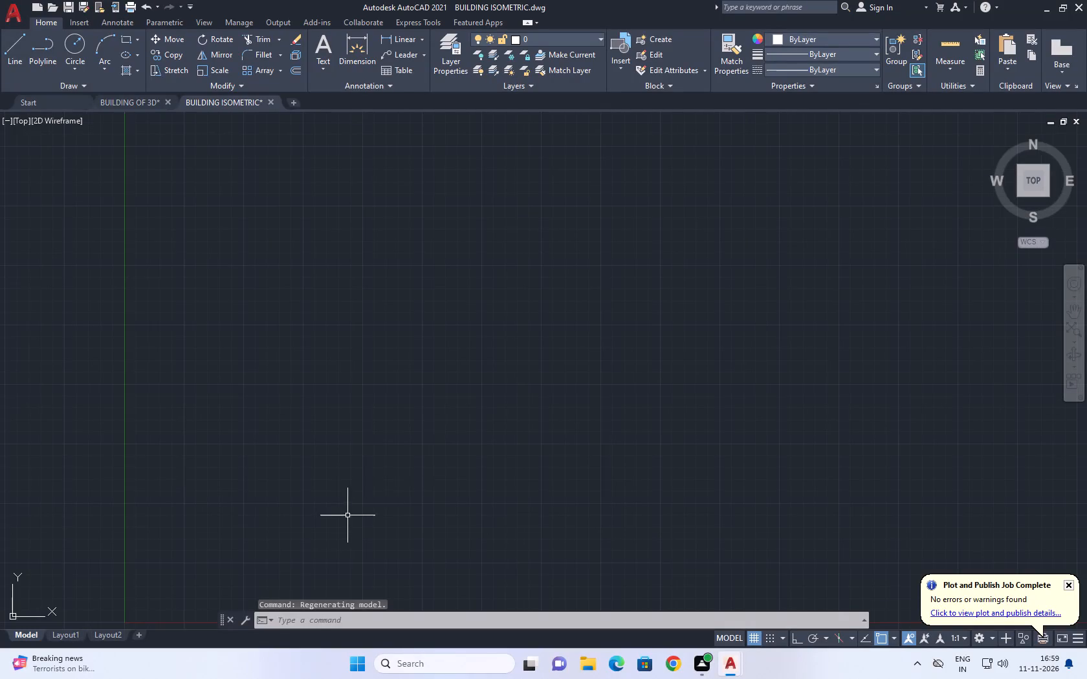
# Close the BUILDING OF 3D drawing, leaving only the BUILDING ISOMETRIC drawing open.
pyautogui.moveTo(429, 428); pyautogui.dragTo(388, 444, button='middle')
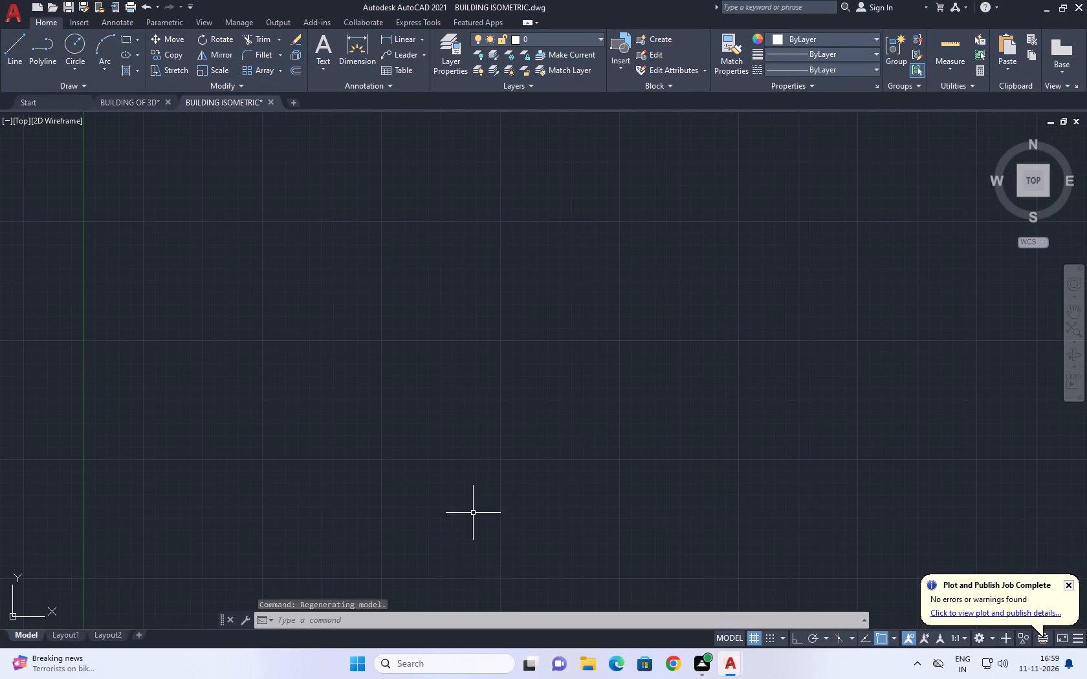
pyautogui.scroll(-1, 683, 435)
pyautogui.moveTo(681, 433); pyautogui.dragTo(494, 488, button='middle')
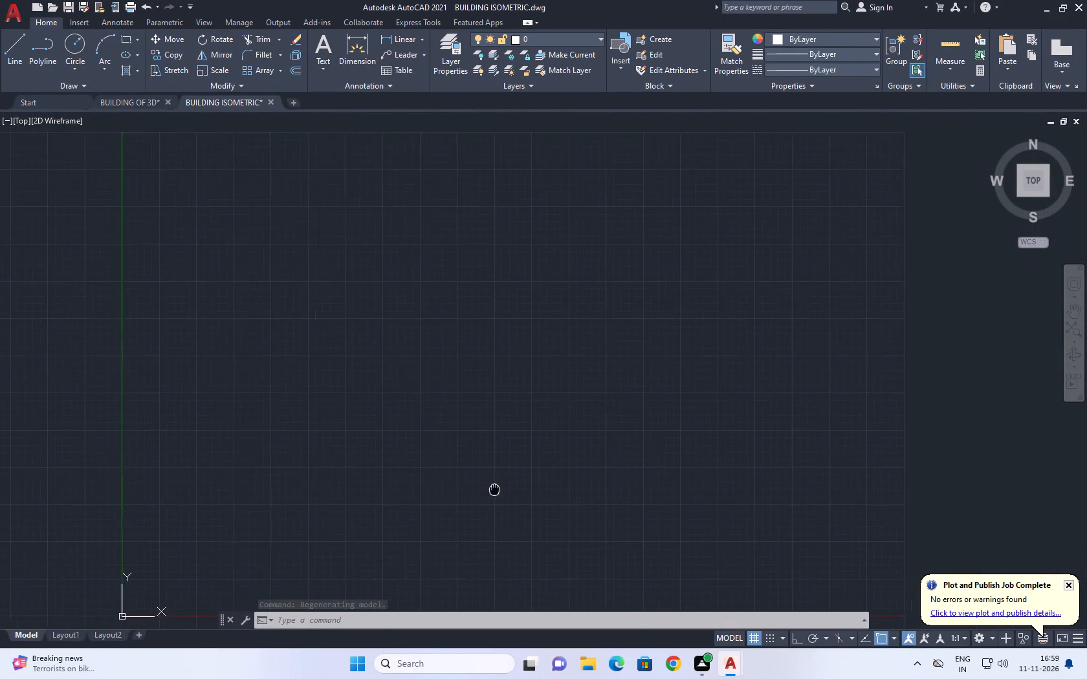
pyautogui.moveTo(494, 488); pyautogui.dragTo(410, 485, button='middle')
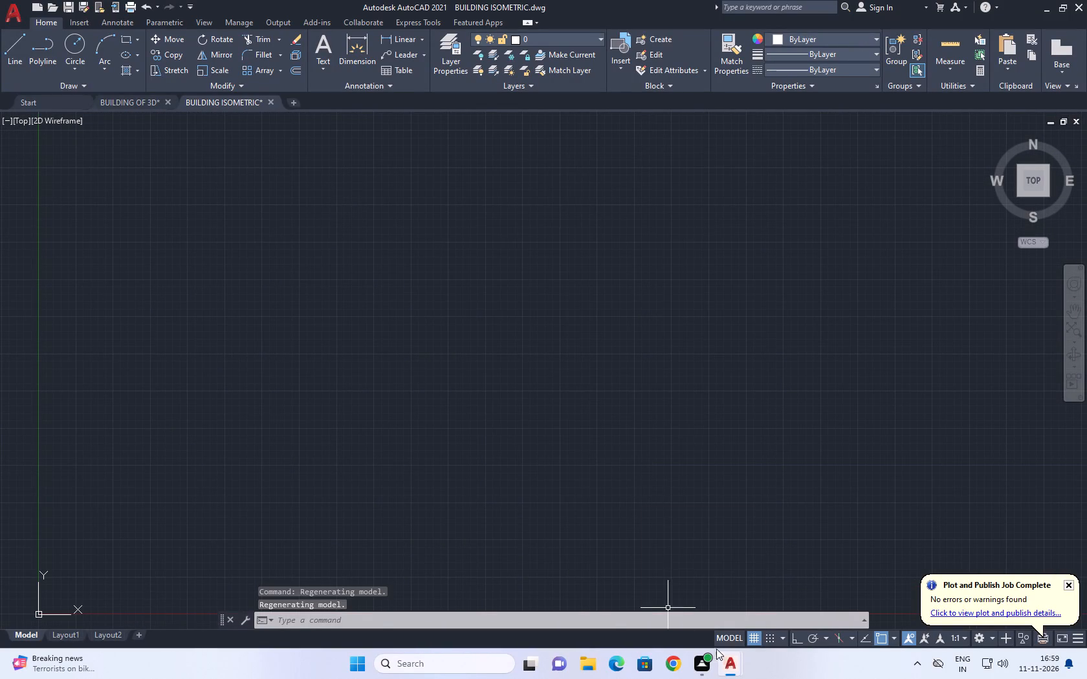
pyautogui.click(714, 541)
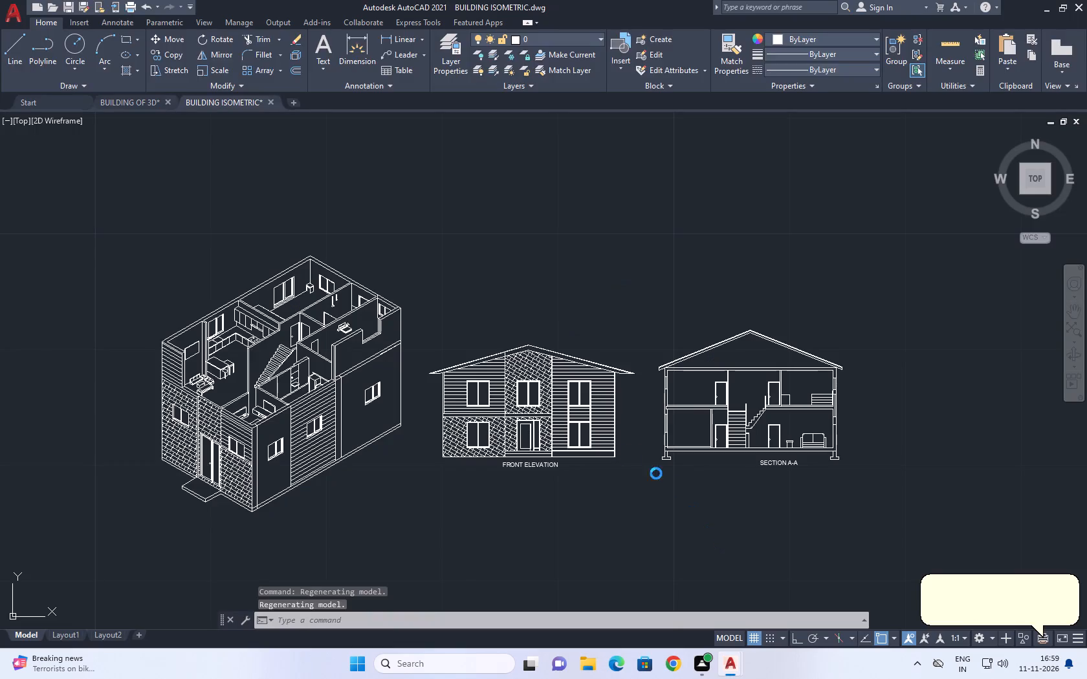
pyautogui.click(513, 365)
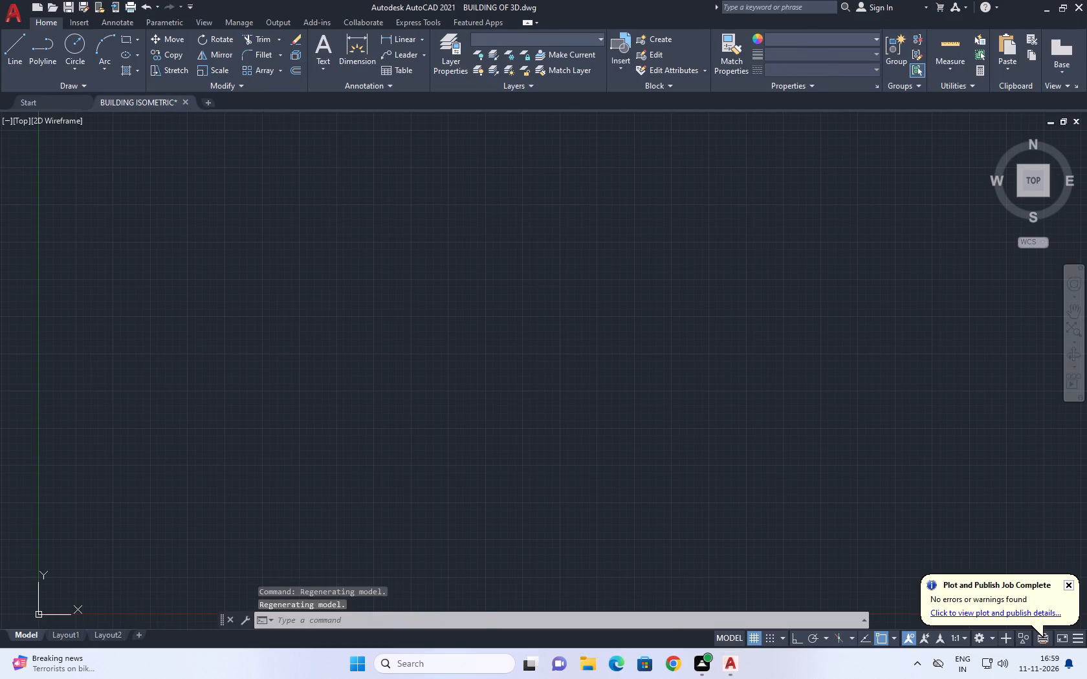
# Open the program options again, apply the Open and Save settings and accept them.
pyautogui.moveTo(468, 242); pyautogui.dragTo(385, 371, button='middle')
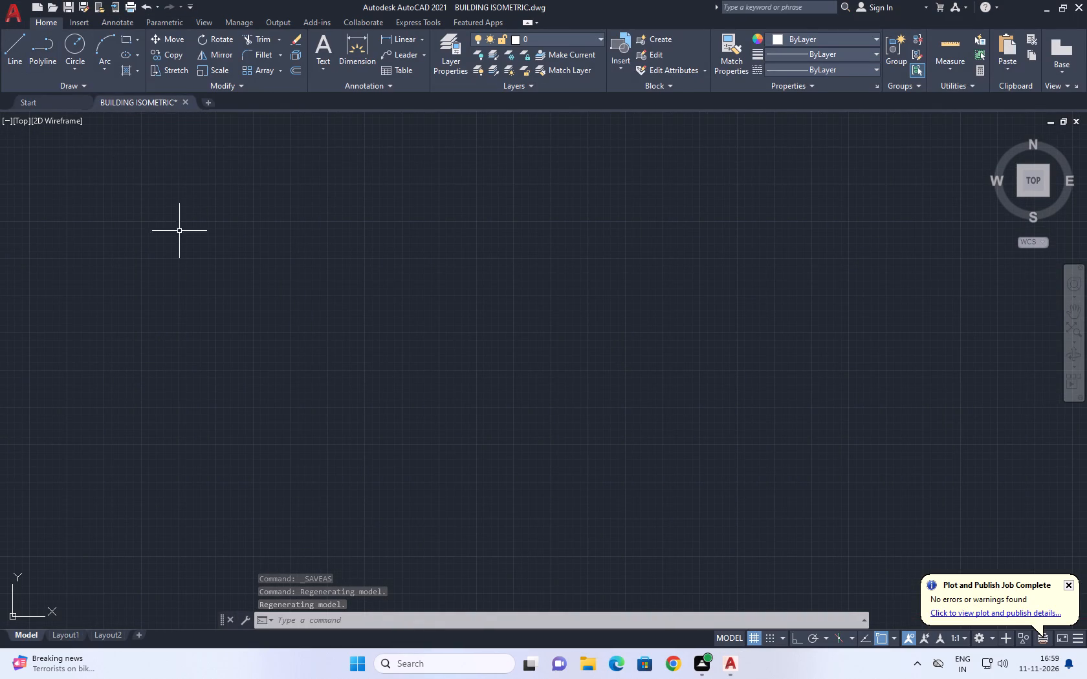
pyautogui.moveTo(494, 371); pyautogui.dragTo(424, 416, button='middle')
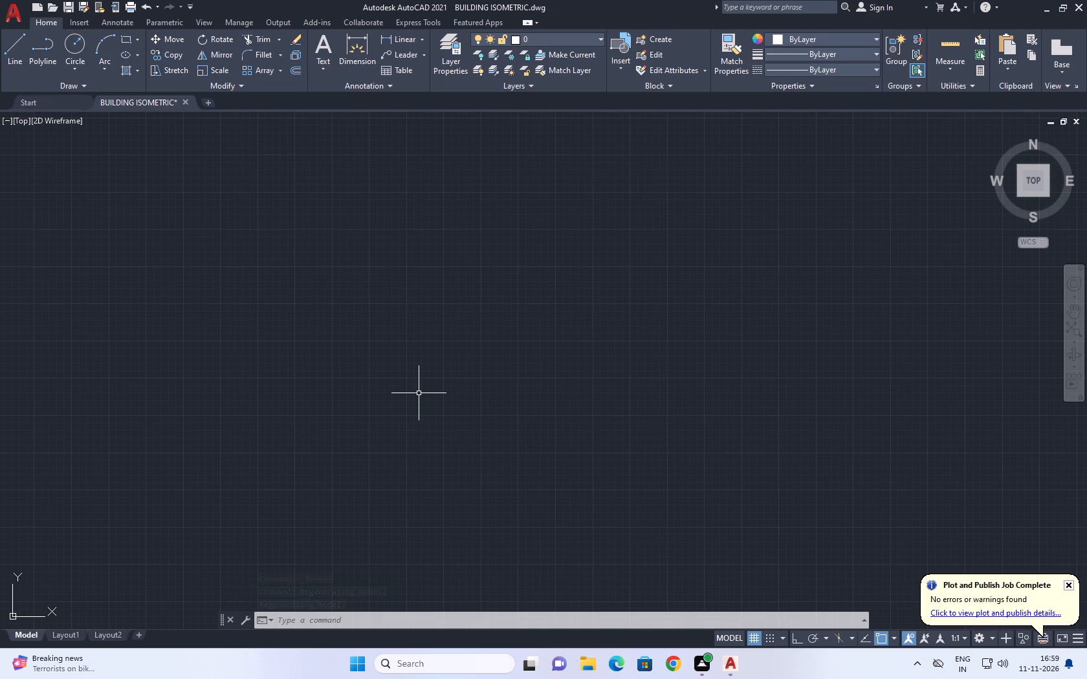
pyautogui.write('OP')
pyautogui.press('space')
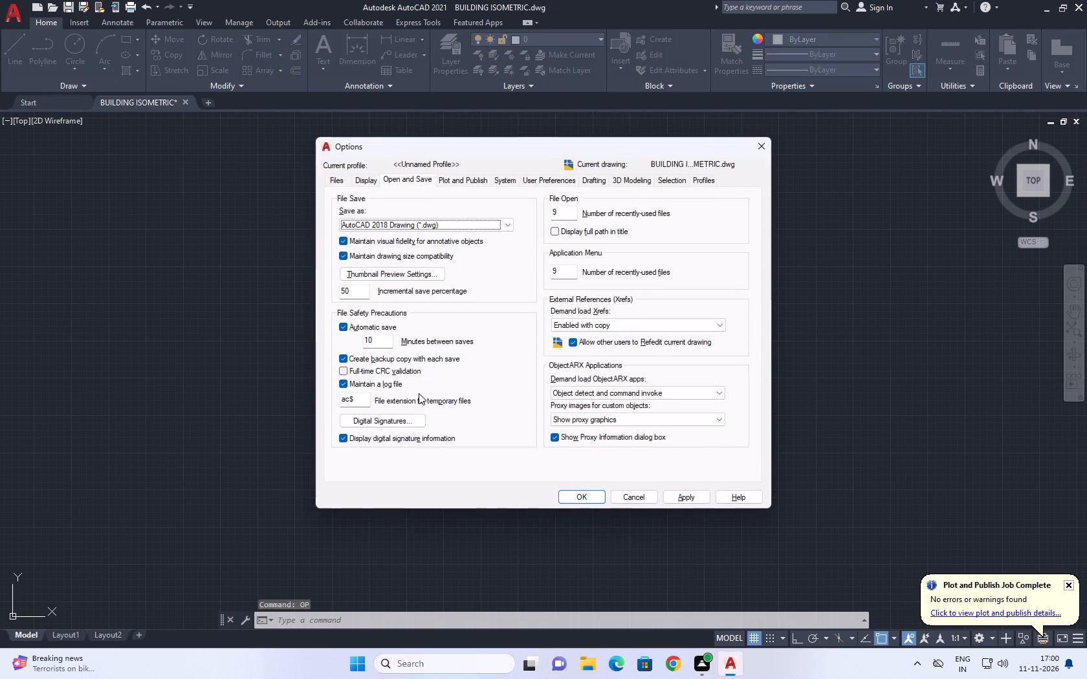
pyautogui.click(686, 492)
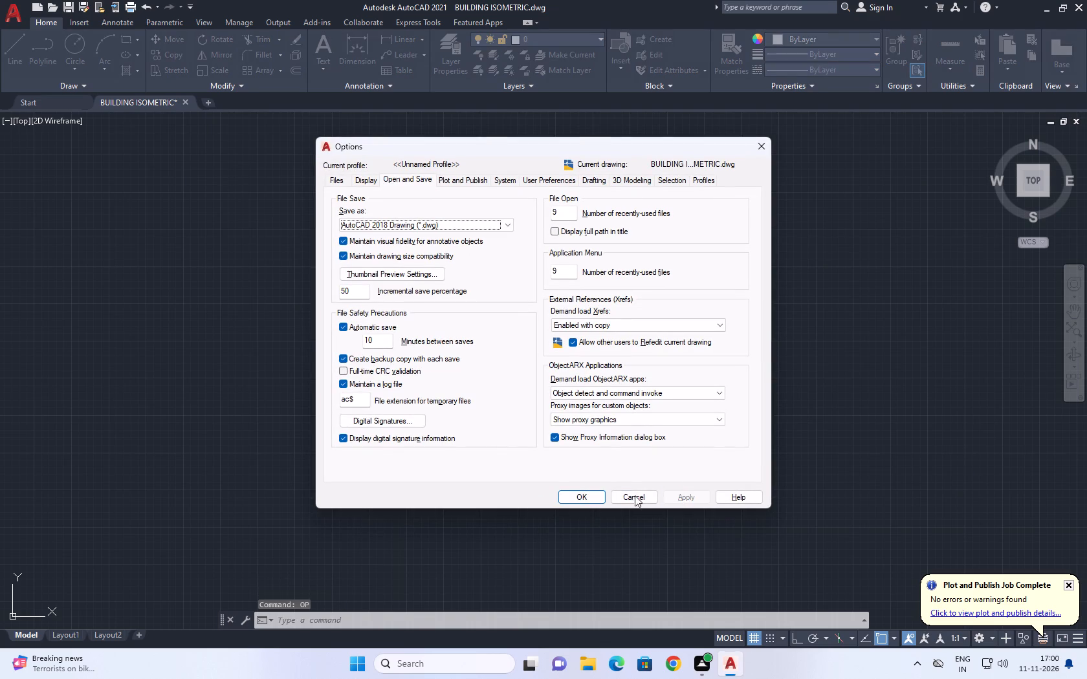
pyautogui.click(587, 497)
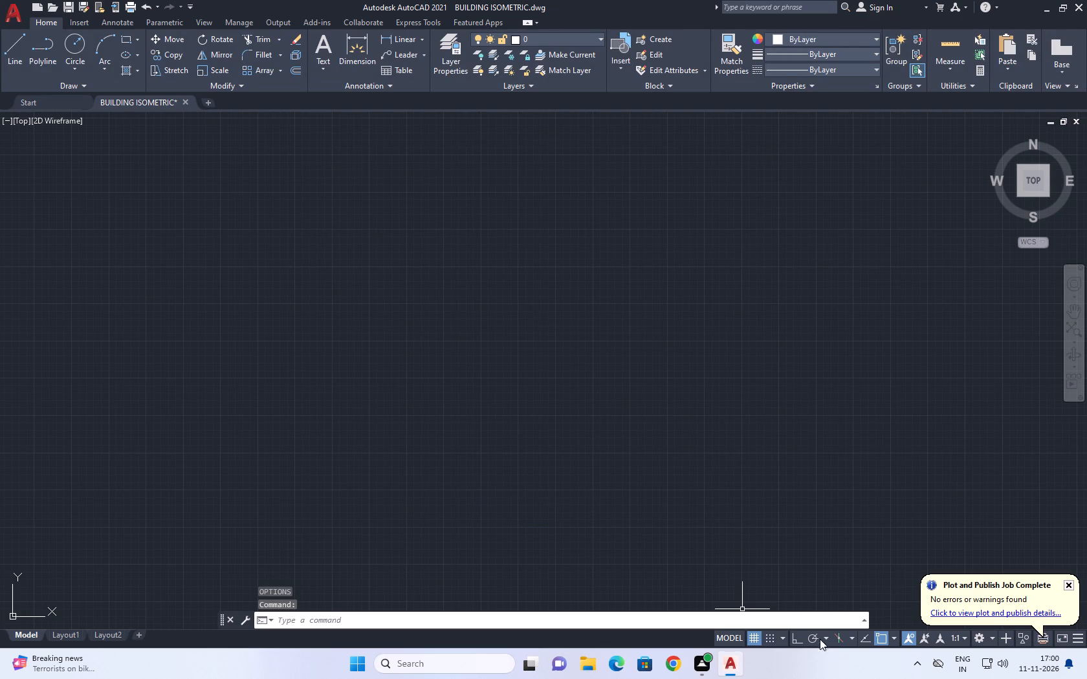
# Turn on isometric drafting with the left isoplane.
pyautogui.click(839, 637)
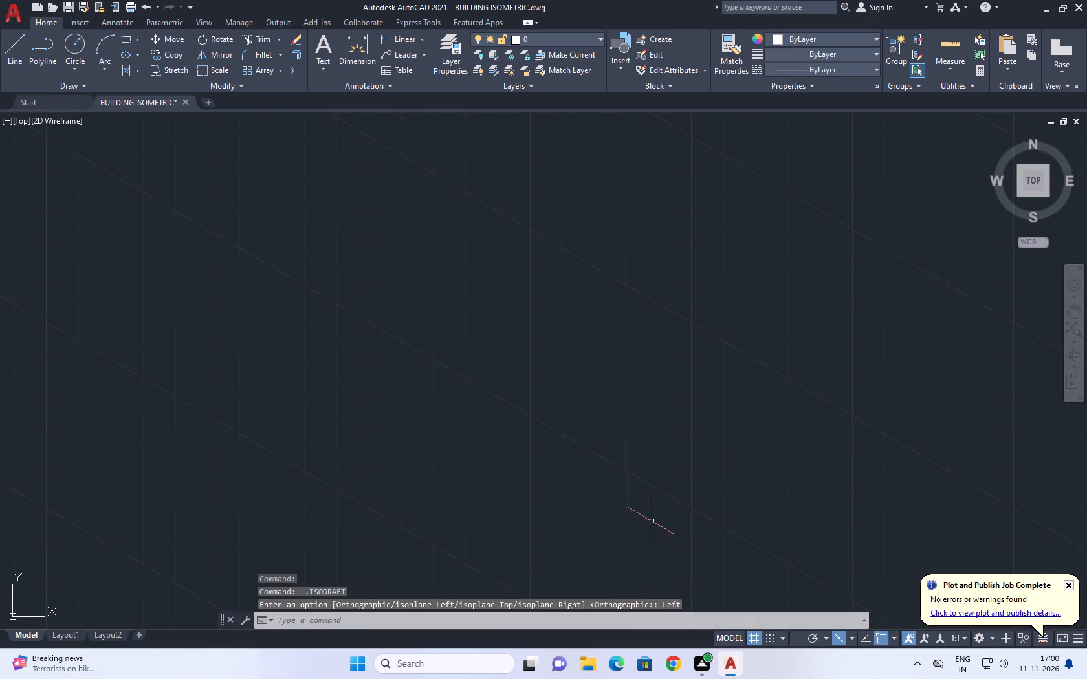
# Start a trial line, turn on Ortho mode, and cancel the line before placing its second point.
pyautogui.moveTo(736, 435); pyautogui.dragTo(538, 504, button='middle')
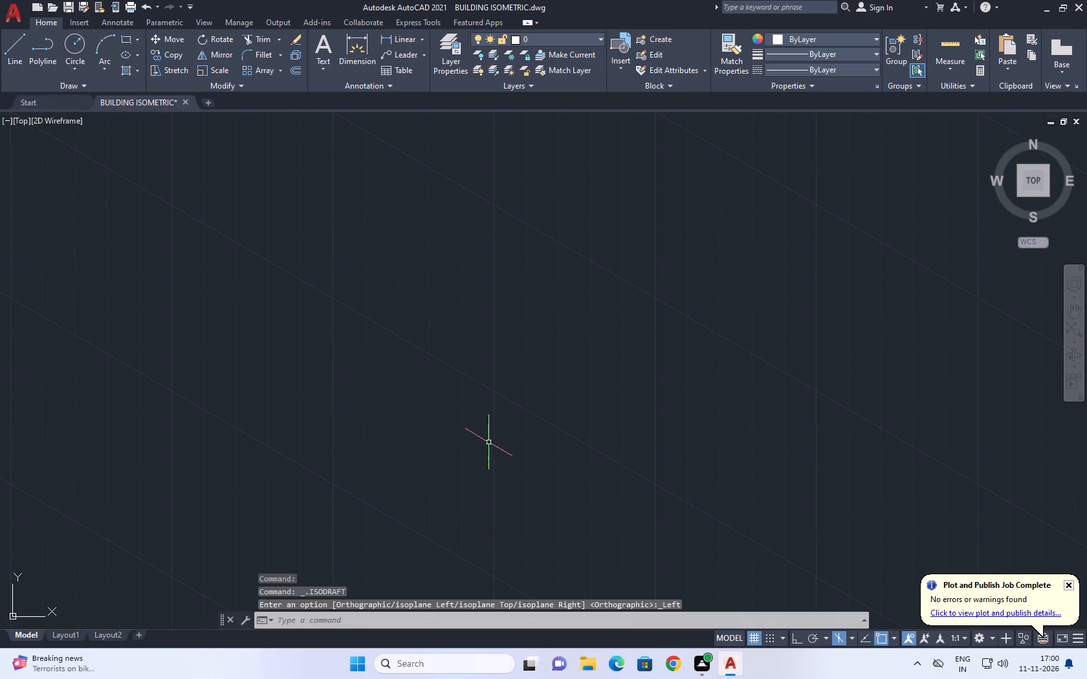
pyautogui.moveTo(487, 443); pyautogui.dragTo(463, 470, button='middle')
pyautogui.write('L')
pyautogui.press('space')
pyautogui.click(214, 498)
pyautogui.press('F8')
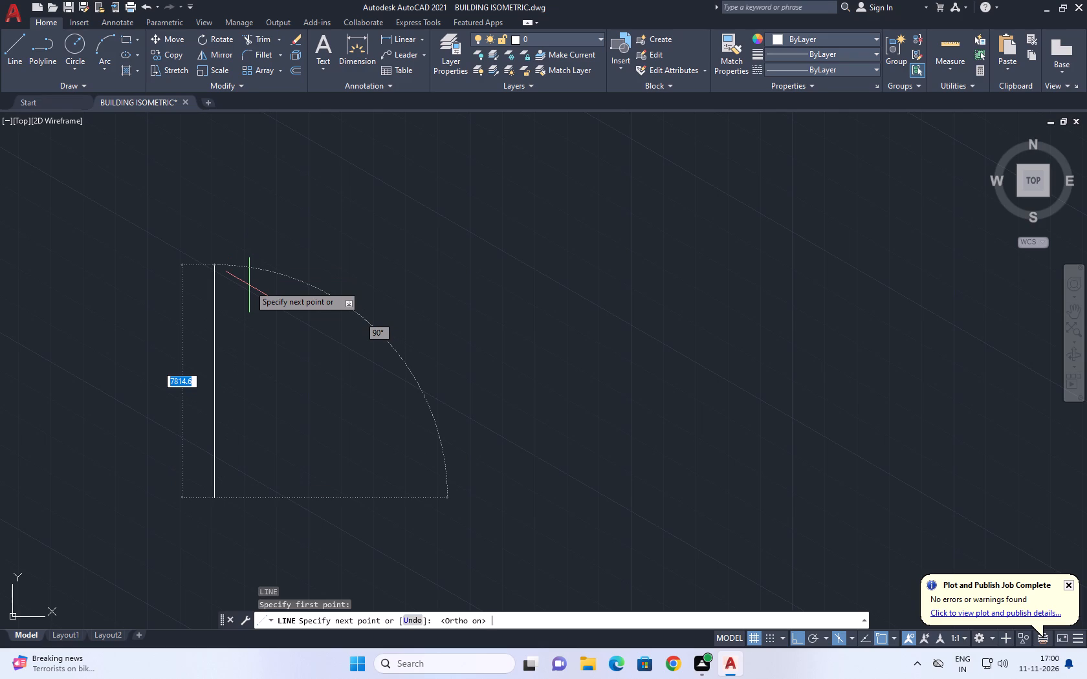
pyautogui.scroll(2, 219, 496)
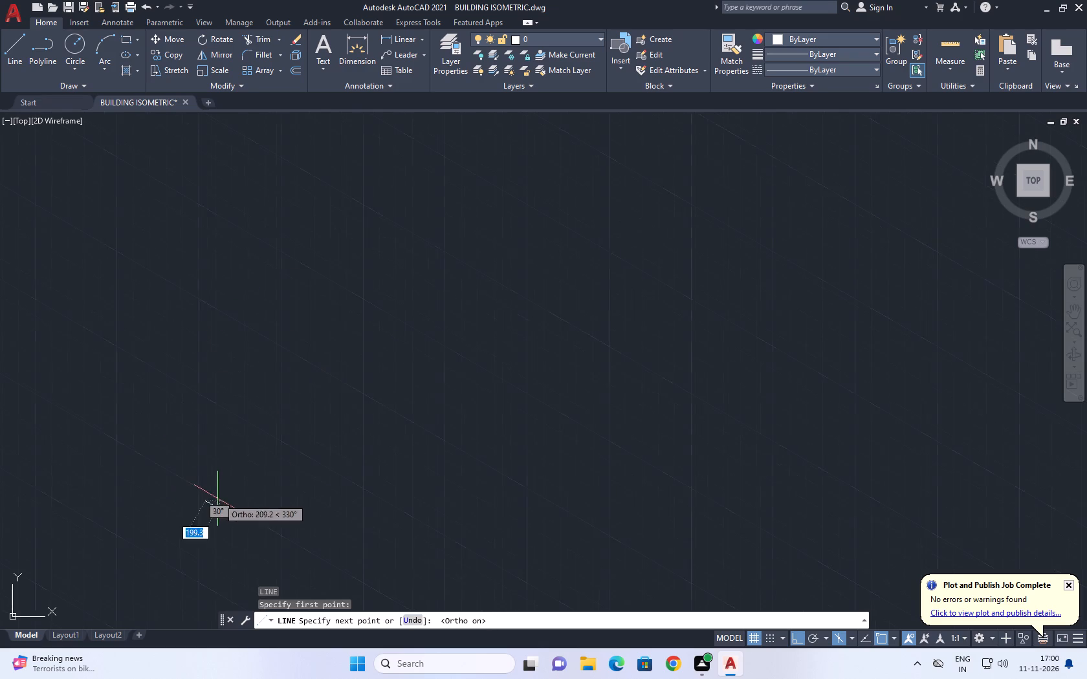
pyautogui.scroll(2, 211, 491)
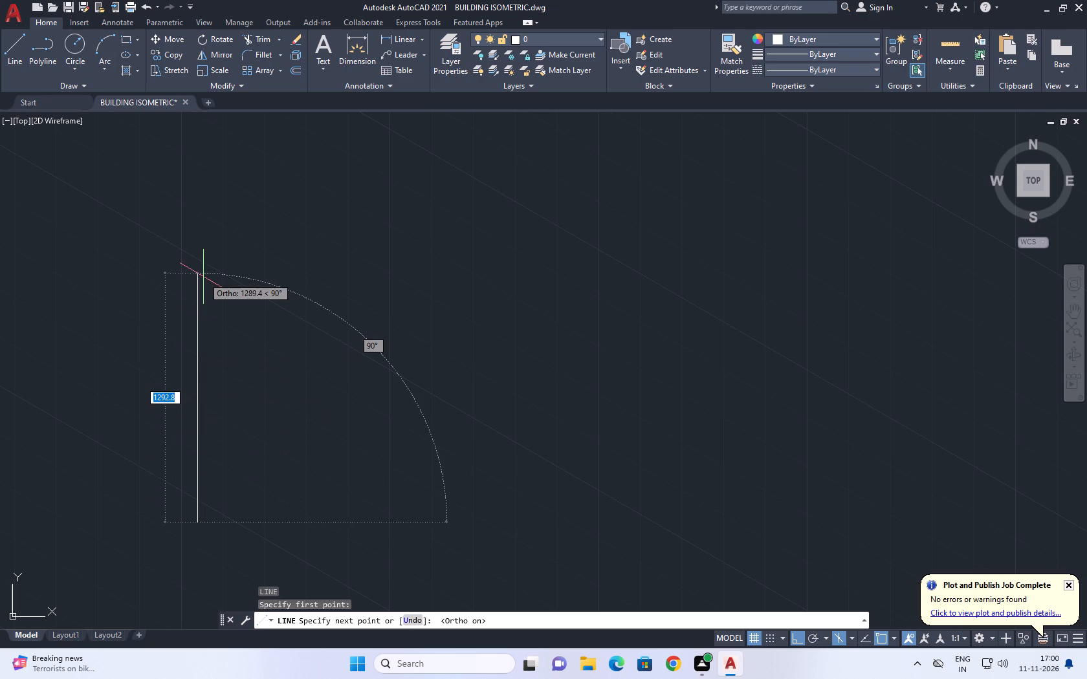
pyautogui.rightClick(219, 319)
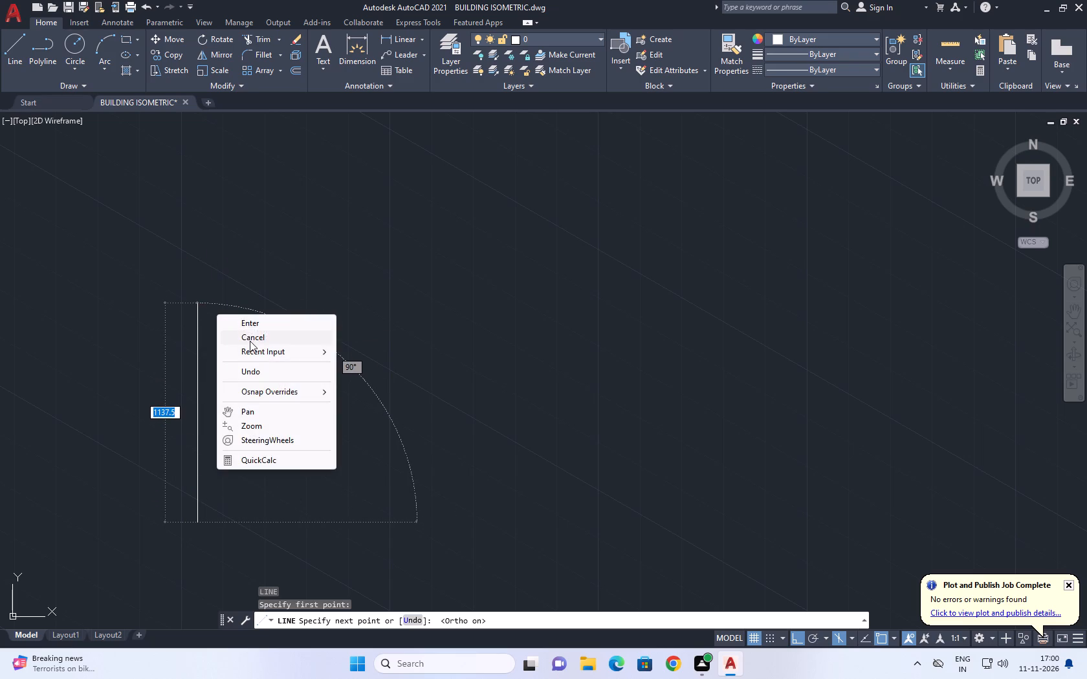
pyautogui.click(252, 340)
# Review the drawing units, covering length type, precision and insertion scale, and accept them.
pyautogui.moveTo(392, 497); pyautogui.dragTo(341, 501, button='middle')
pyautogui.scroll(-1, 343, 500)
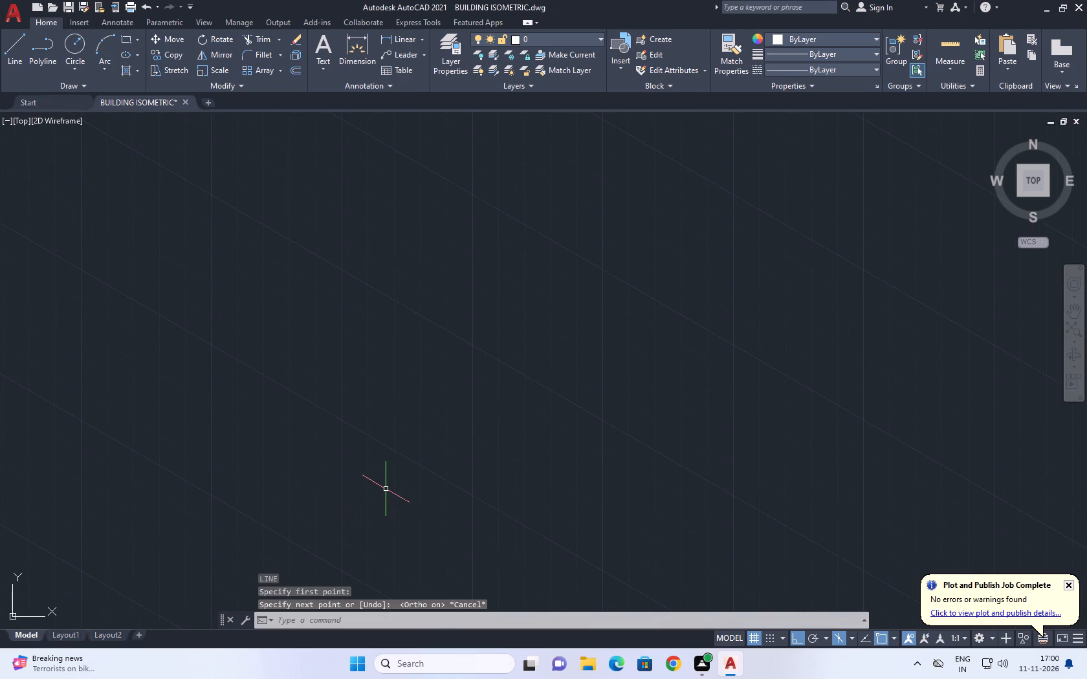
pyautogui.write('UN')
pyautogui.press('space')
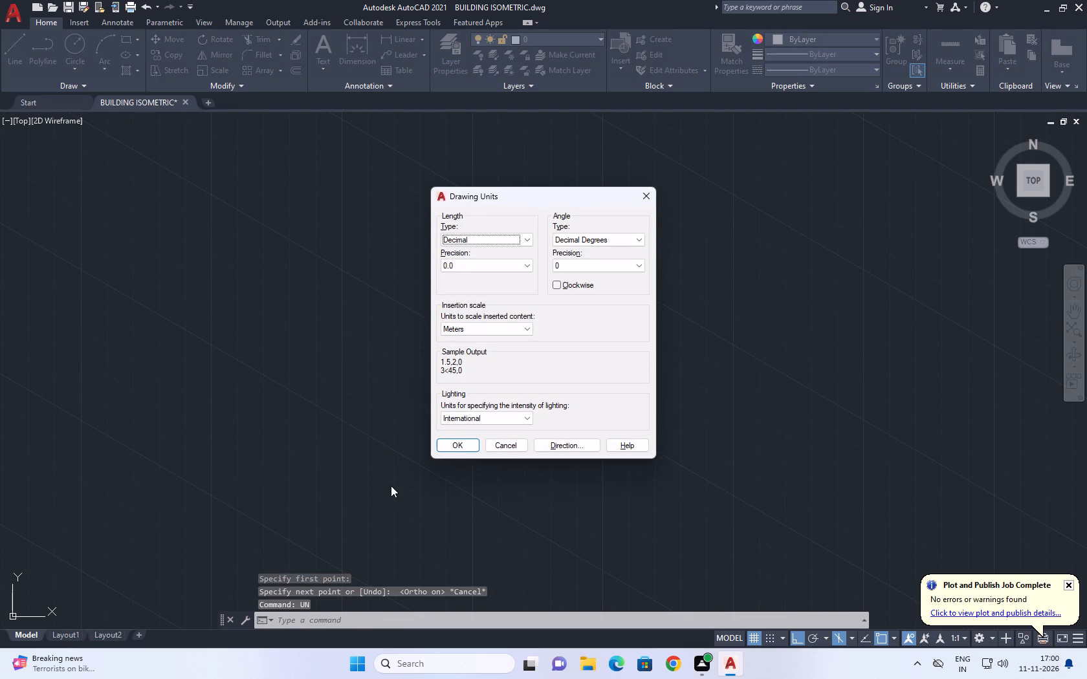
pyautogui.scroll(1, 391, 486)
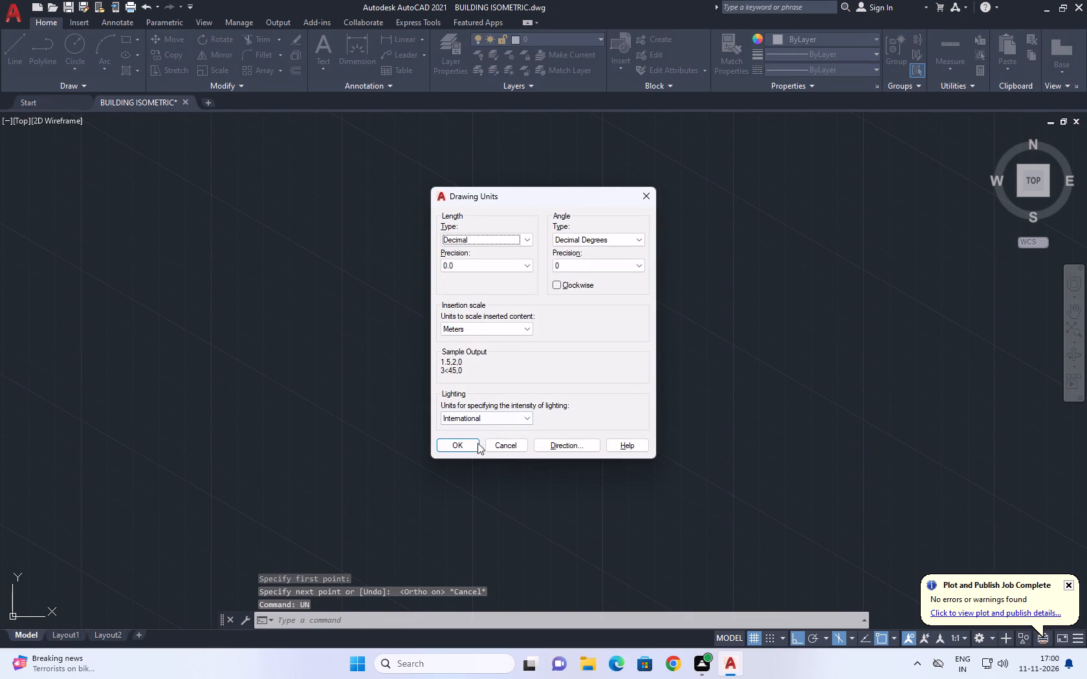
pyautogui.click(463, 446)
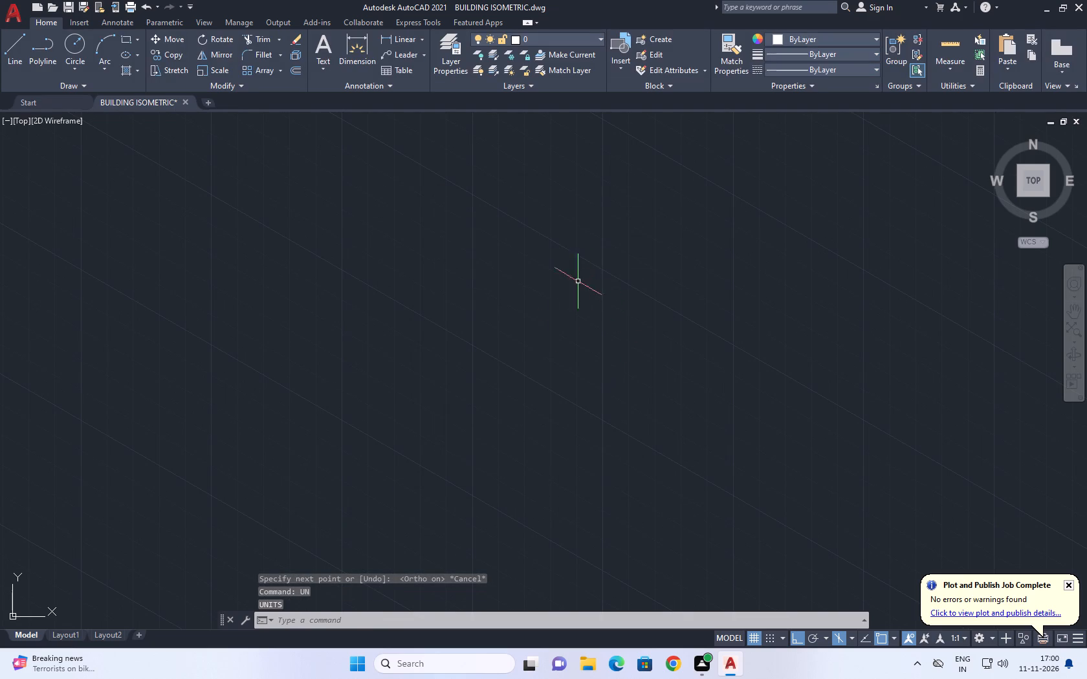
# Set the ISO-25 dimension style's linear primary-unit precision to 0.0 and make that style current.
pyautogui.moveTo(565, 304); pyautogui.dragTo(375, 329, button='middle')
pyautogui.scroll(1, 375, 329)
pyautogui.write('D')
pyautogui.press('space')
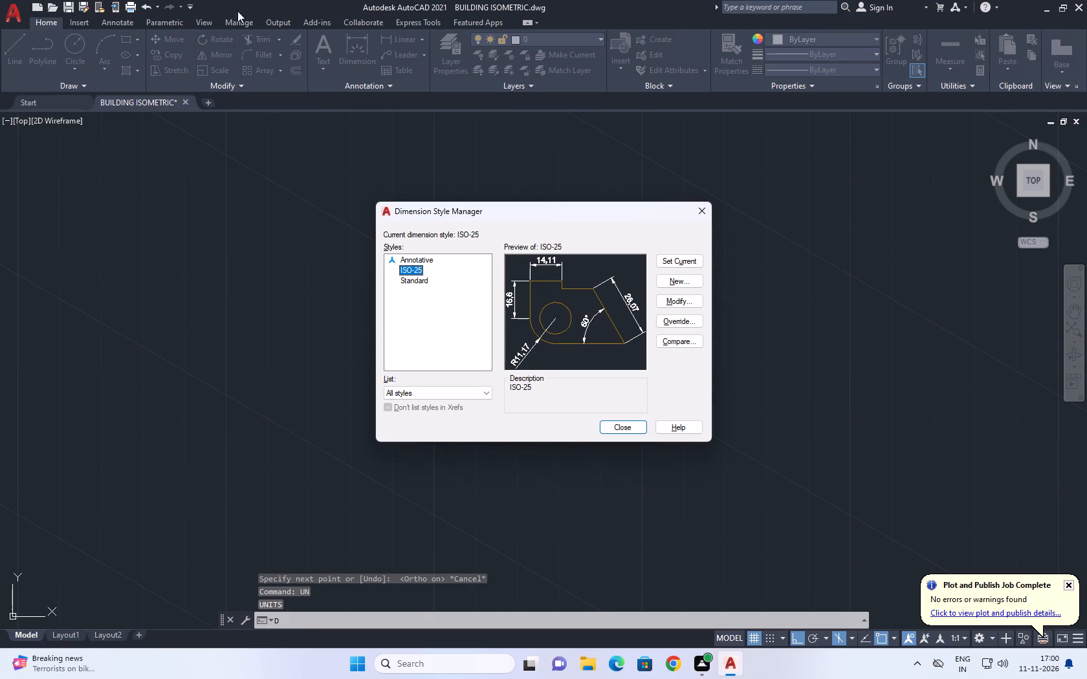
pyautogui.click(681, 301)
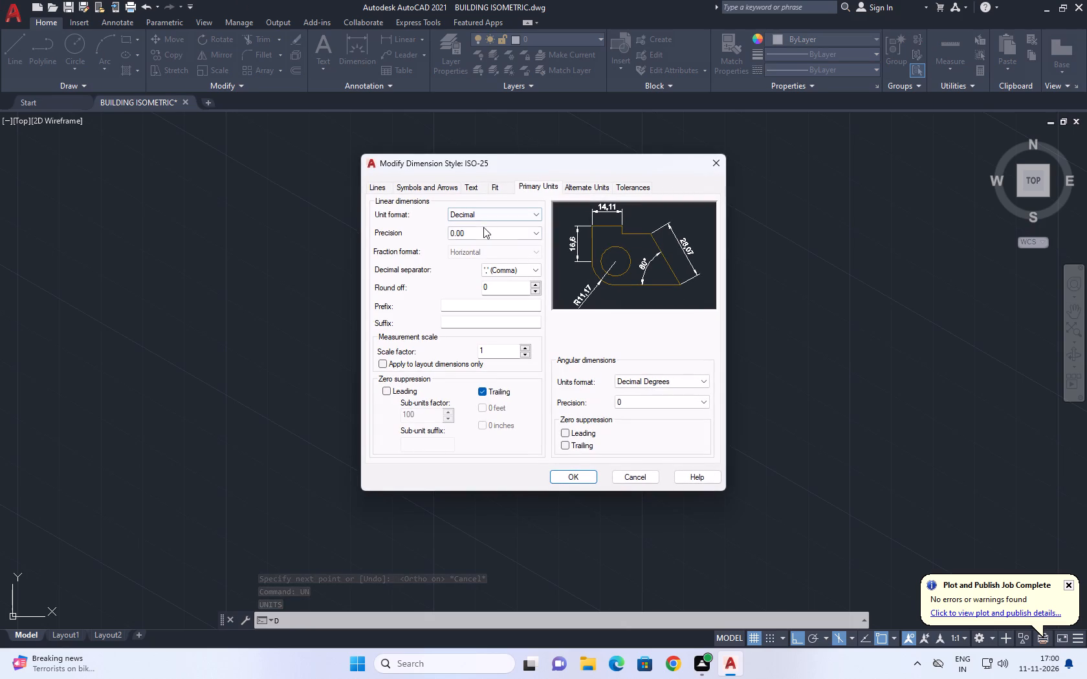
pyautogui.click(483, 230)
pyautogui.click(480, 250)
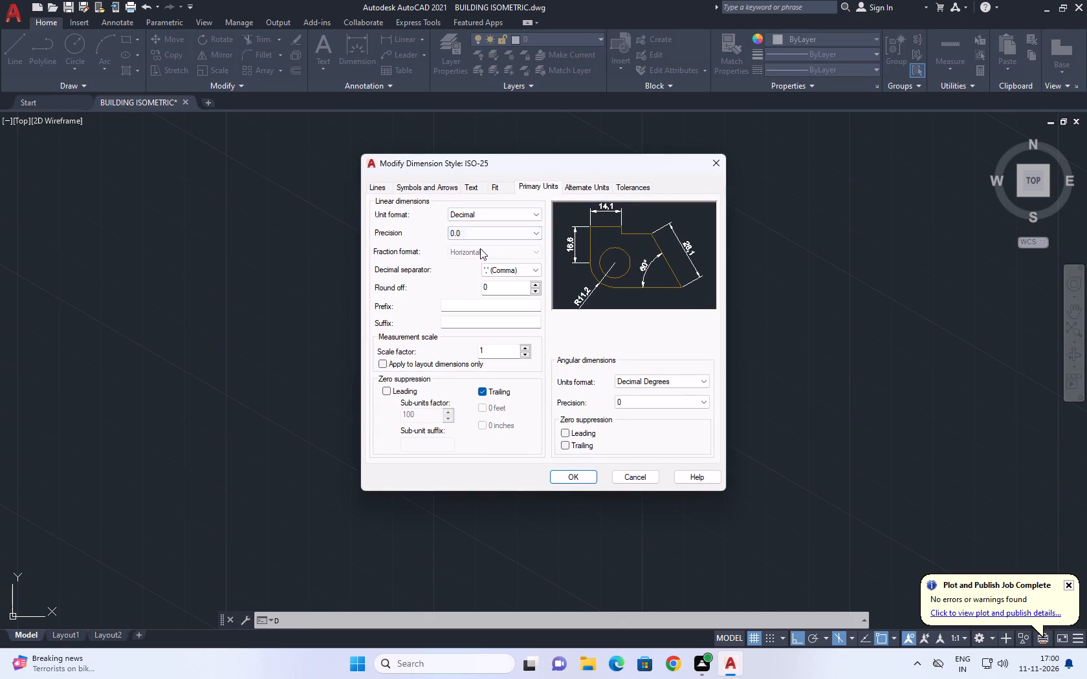
pyautogui.click(576, 481)
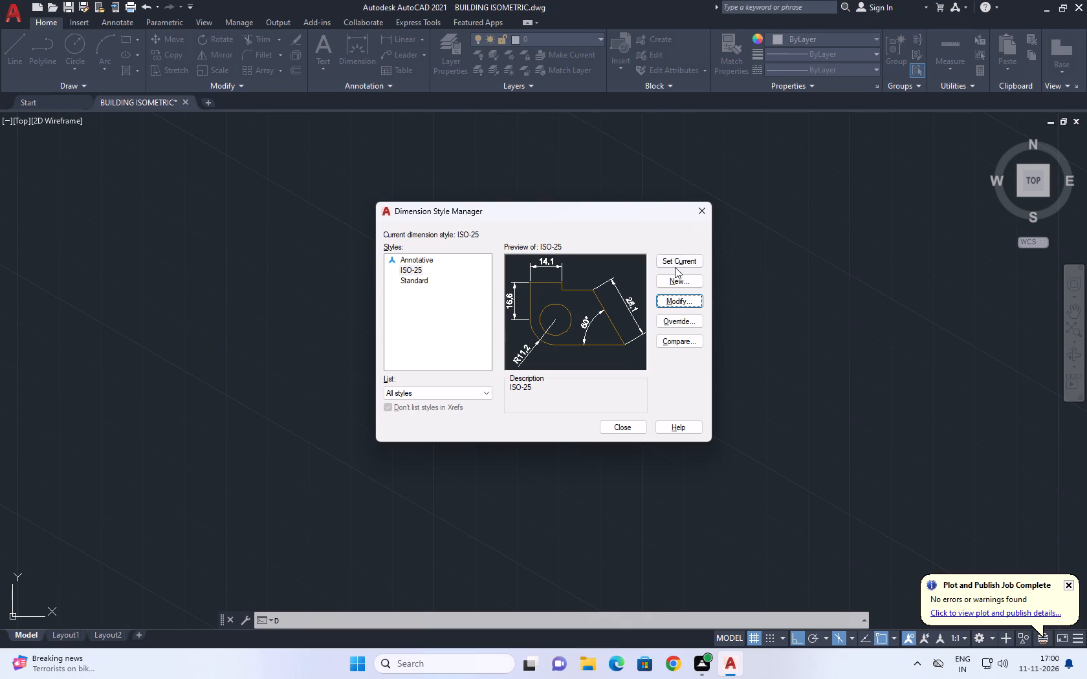
pyautogui.click(675, 267)
pyautogui.click(706, 212)
# Draw a vertical line 1 unit long upward from a point in the empty drawing area.
pyautogui.moveTo(405, 221); pyautogui.dragTo(371, 272, button='middle')
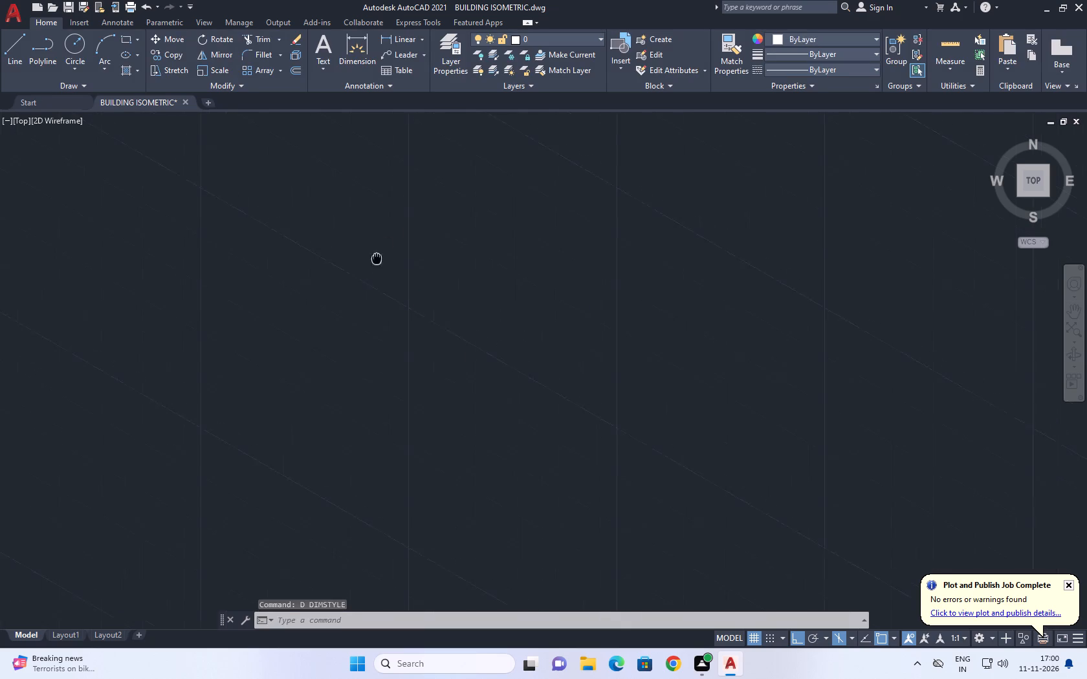
pyautogui.moveTo(371, 272); pyautogui.dragTo(333, 377, button='middle')
pyautogui.scroll(-1, 226, 446)
pyautogui.write('L')
pyautogui.press('space')
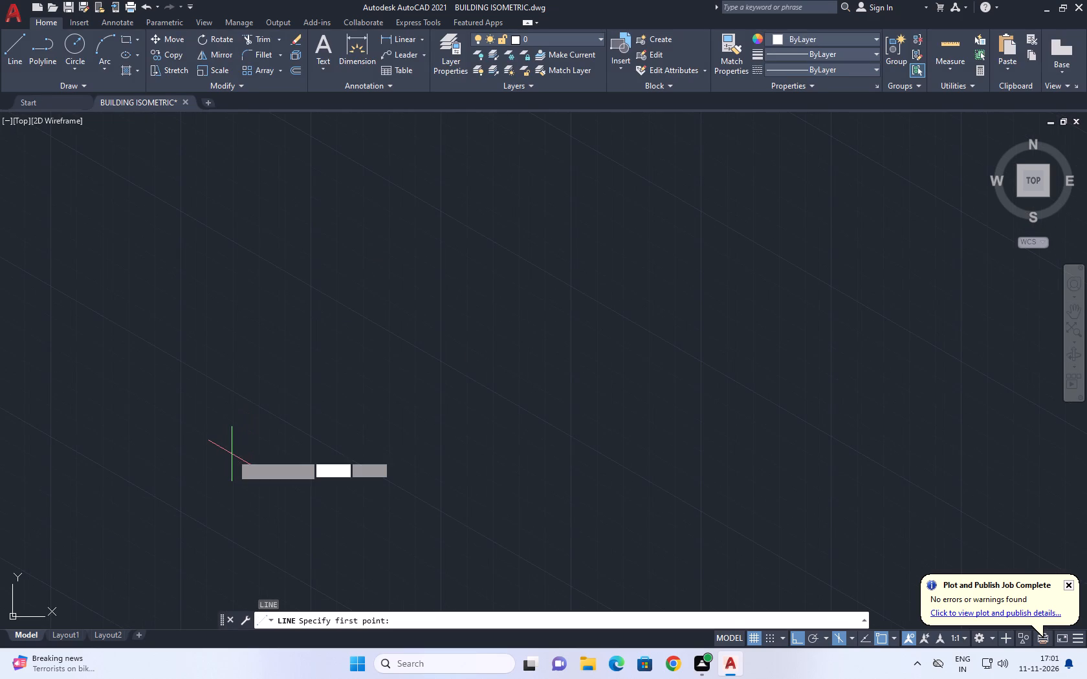
pyautogui.click(200, 464)
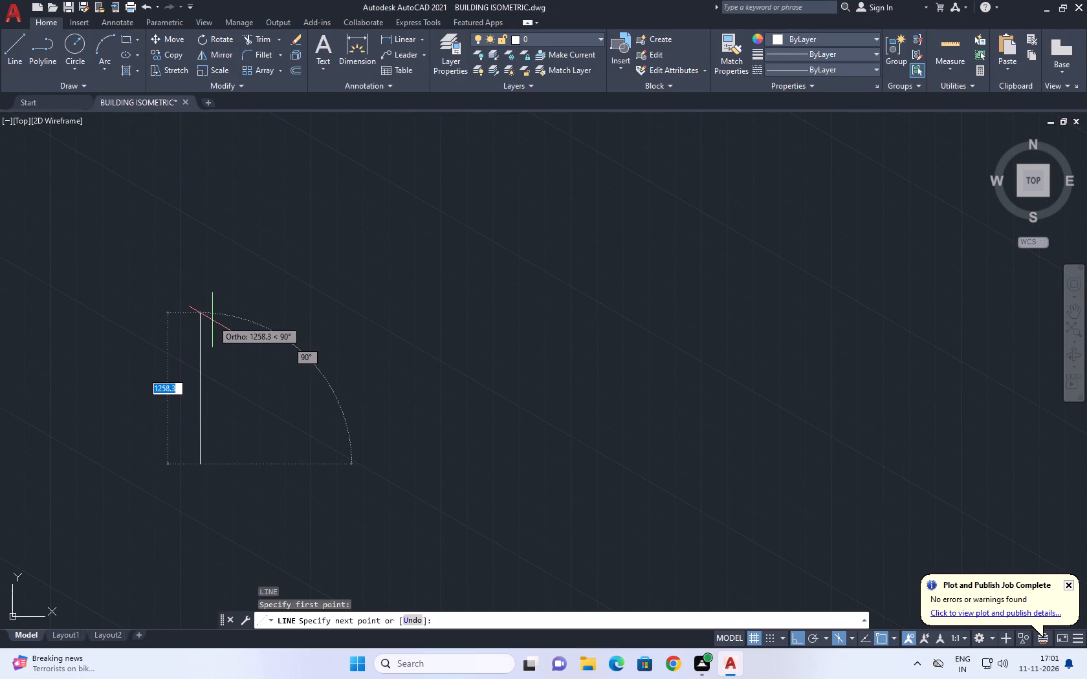
pyautogui.press('1')
pyautogui.press('Return')
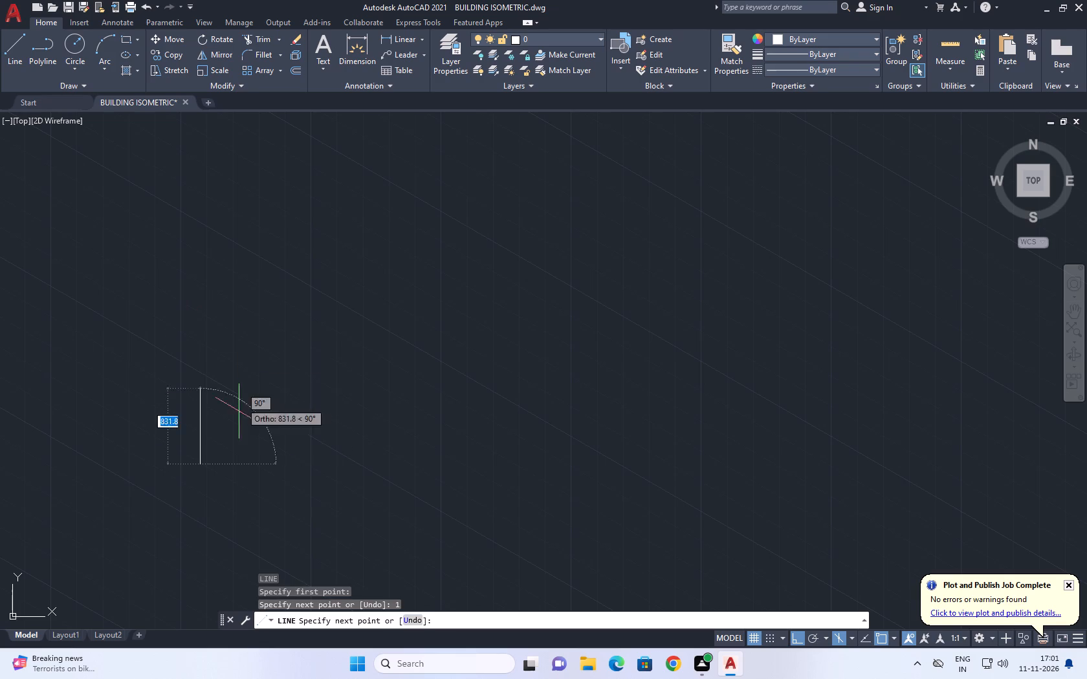
pyautogui.scroll(4, 195, 488)
pyautogui.scroll(5, 214, 358)
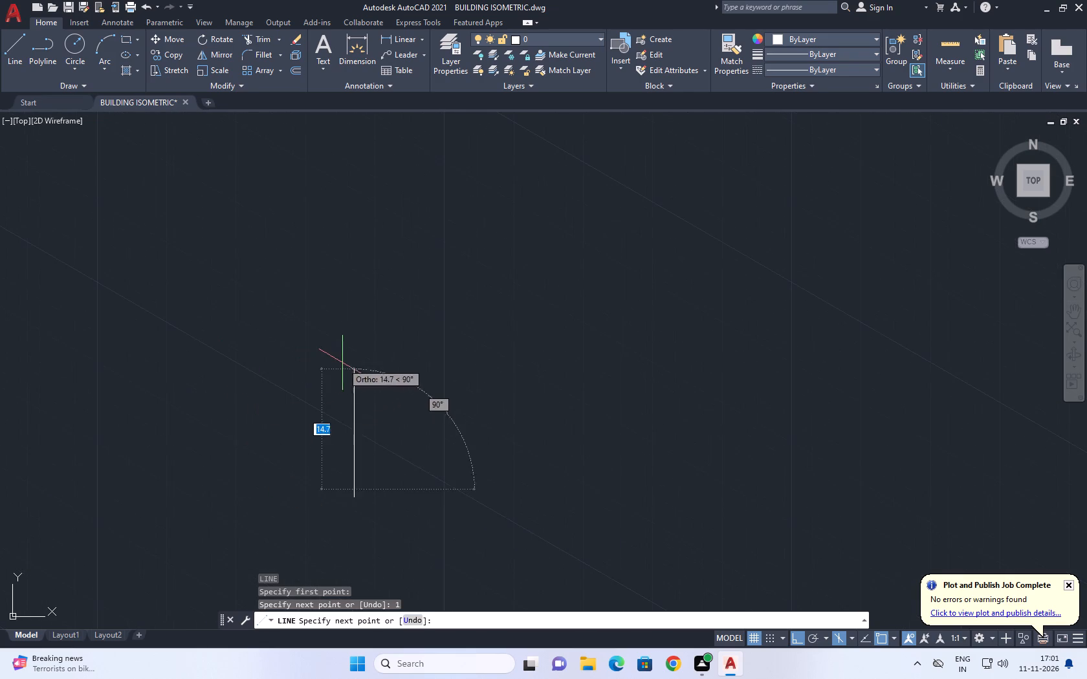
pyautogui.rightClick(343, 361)
pyautogui.click(373, 376)
# Examine the new vertical line and how large it is relative to the isometric grid.
pyautogui.scroll(6, 308, 528)
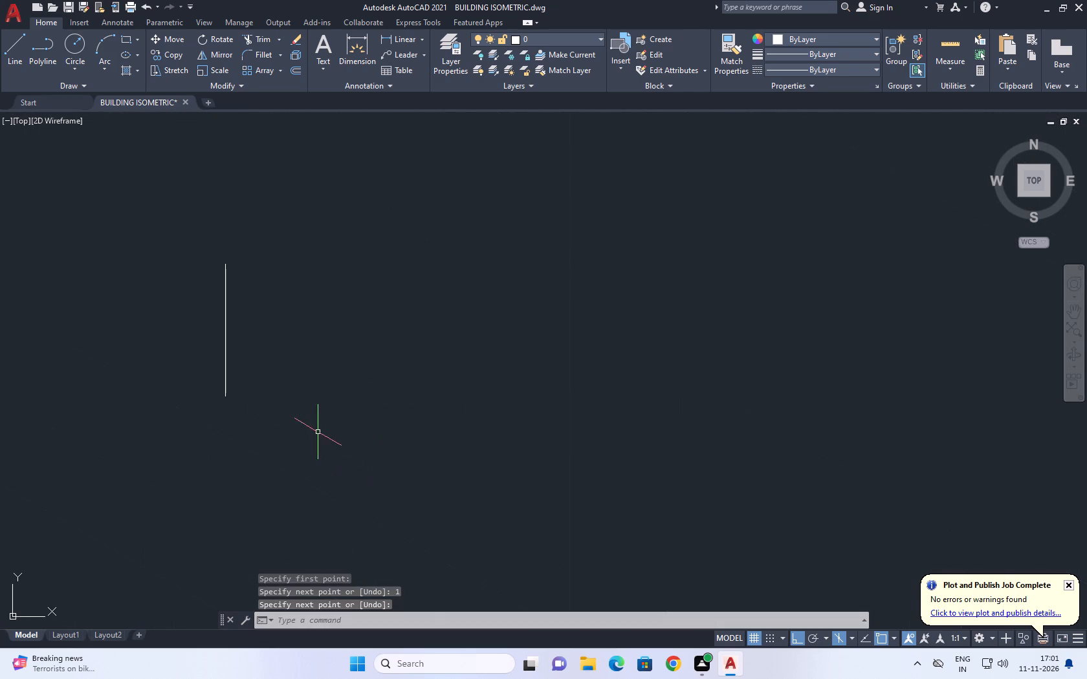
pyautogui.moveTo(247, 402); pyautogui.dragTo(423, 424, button='middle')
pyautogui.scroll(1, 423, 359)
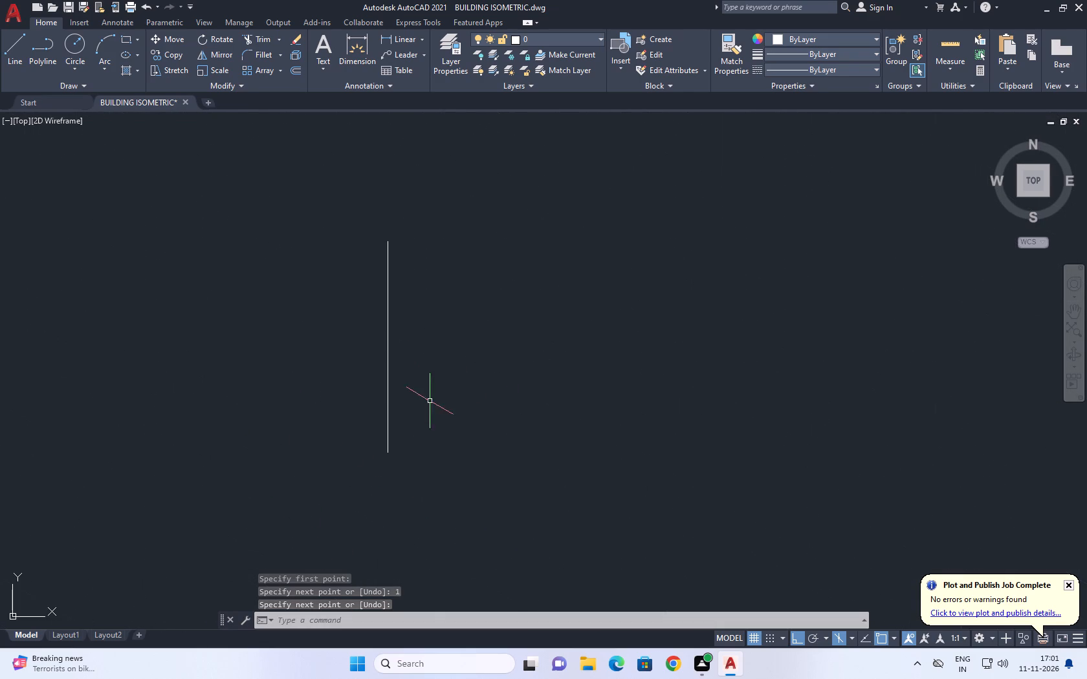
pyautogui.moveTo(443, 229); pyautogui.dragTo(391, 313, button='middle')
pyautogui.scroll(-1, 382, 325)
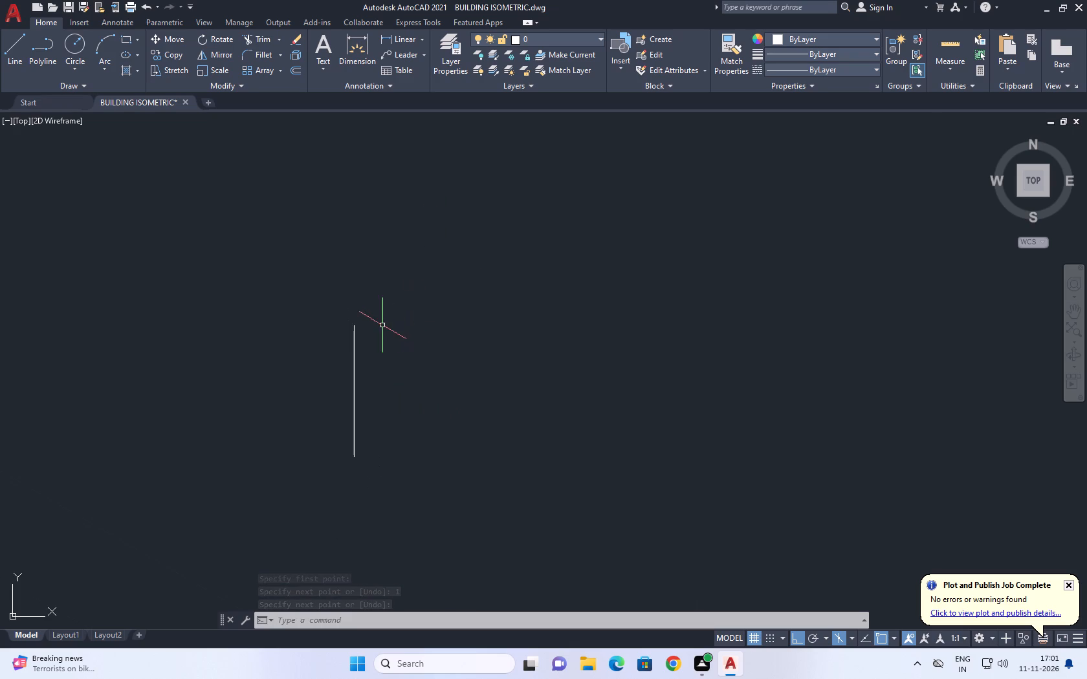
pyautogui.scroll(-6, 382, 325)
pyautogui.moveTo(430, 320); pyautogui.dragTo(353, 334, button='middle')
pyautogui.scroll(3, 344, 336)
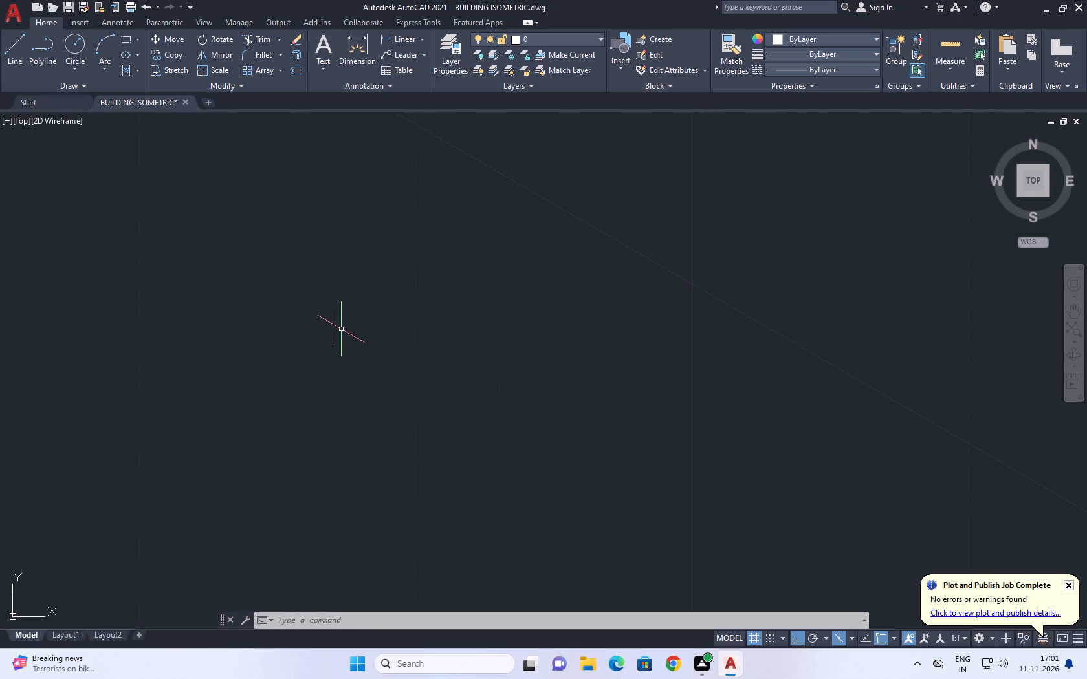
# From the vertical line's top end, draw a 2.5-unit line at 30° on the top isoplane, continuing with a 40-unit segment at 330°.
pyautogui.scroll(2, 341, 329)
pyautogui.moveTo(302, 329); pyautogui.dragTo(247, 405, button='middle')
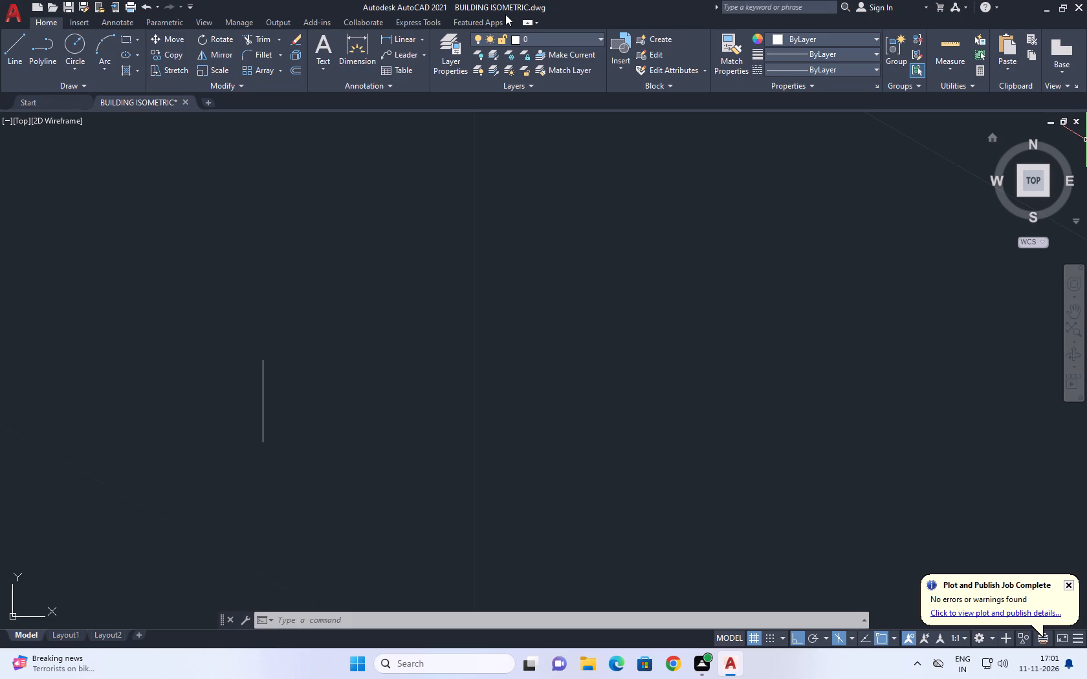
pyautogui.scroll(1, 396, 0)
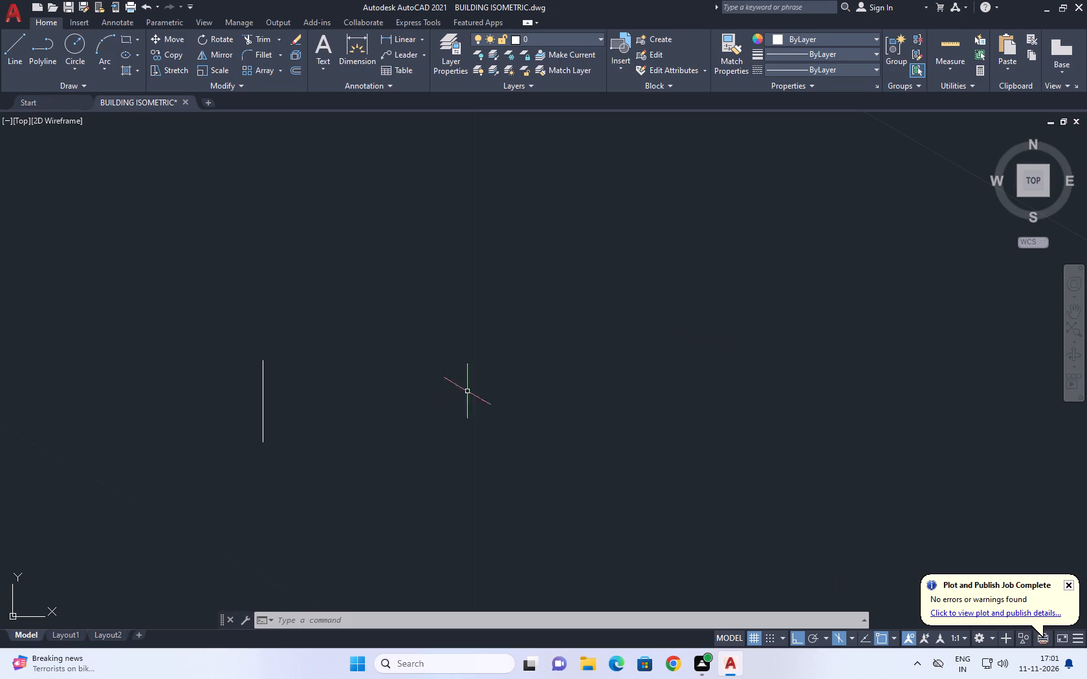
pyautogui.click(17, 57)
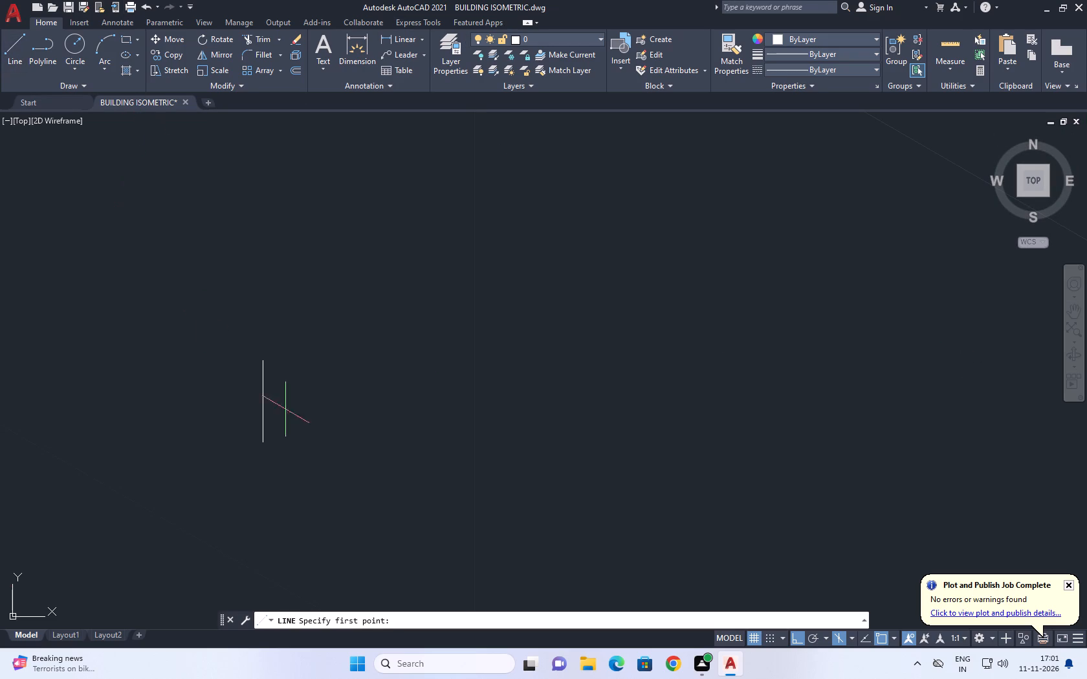
pyautogui.click(263, 363)
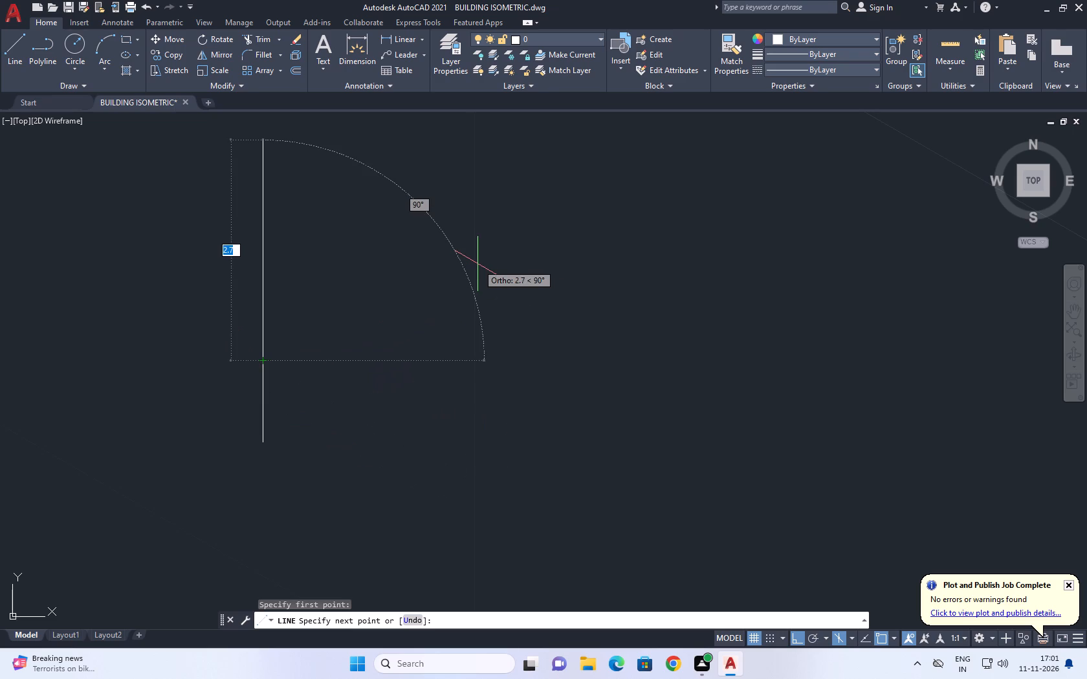
pyautogui.press('F5')
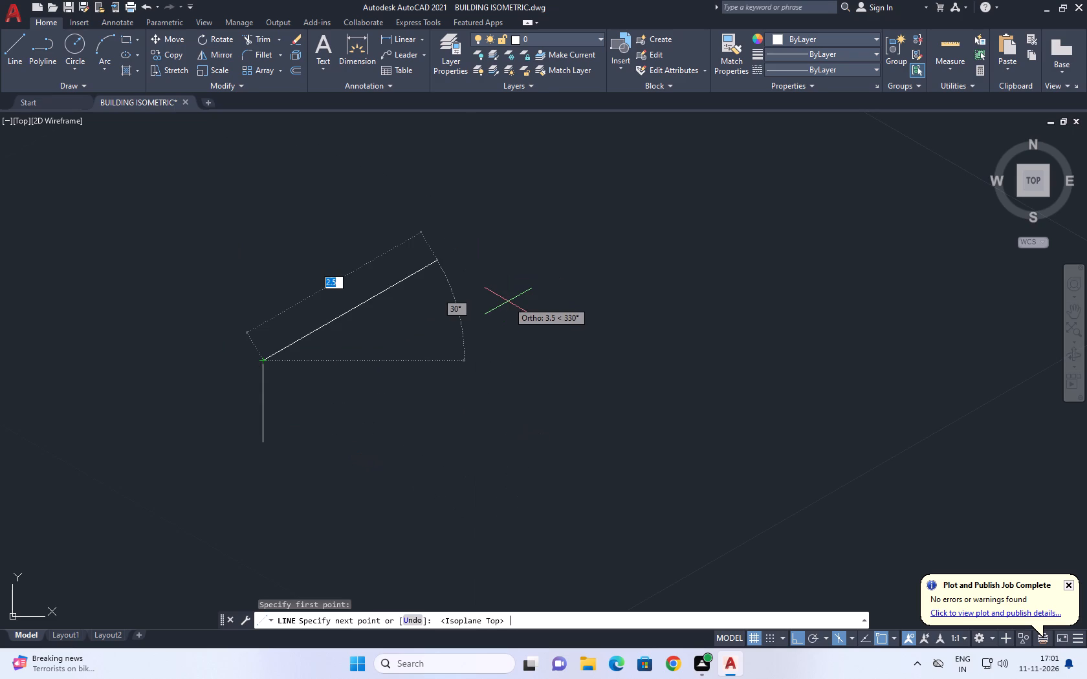
pyautogui.write('2.5')
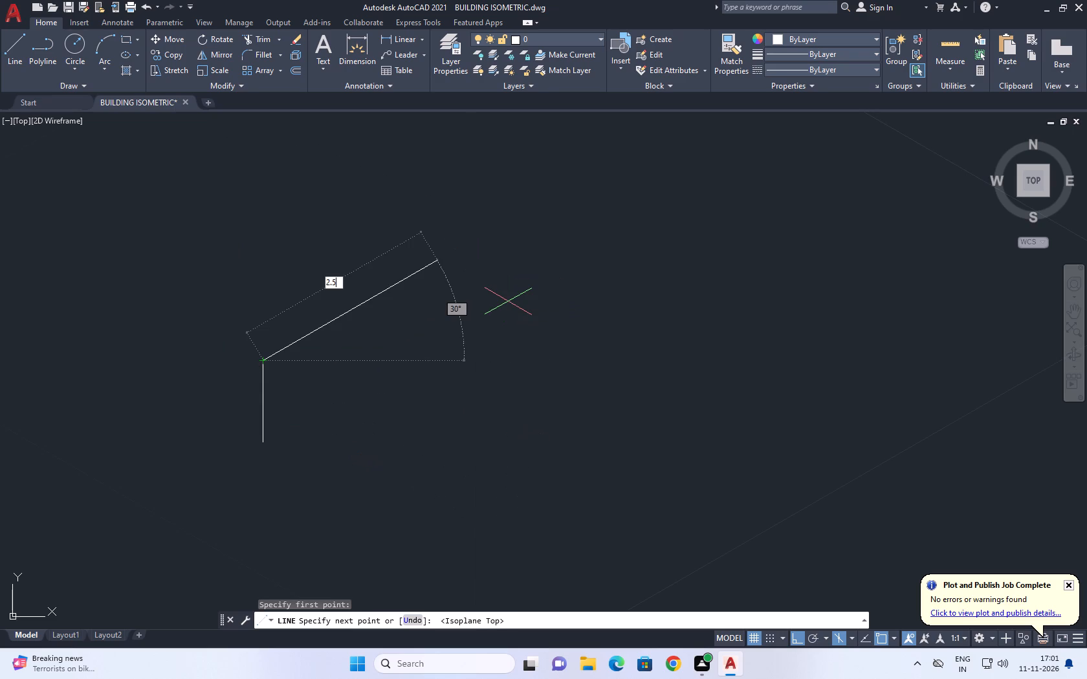
pyautogui.press('Return')
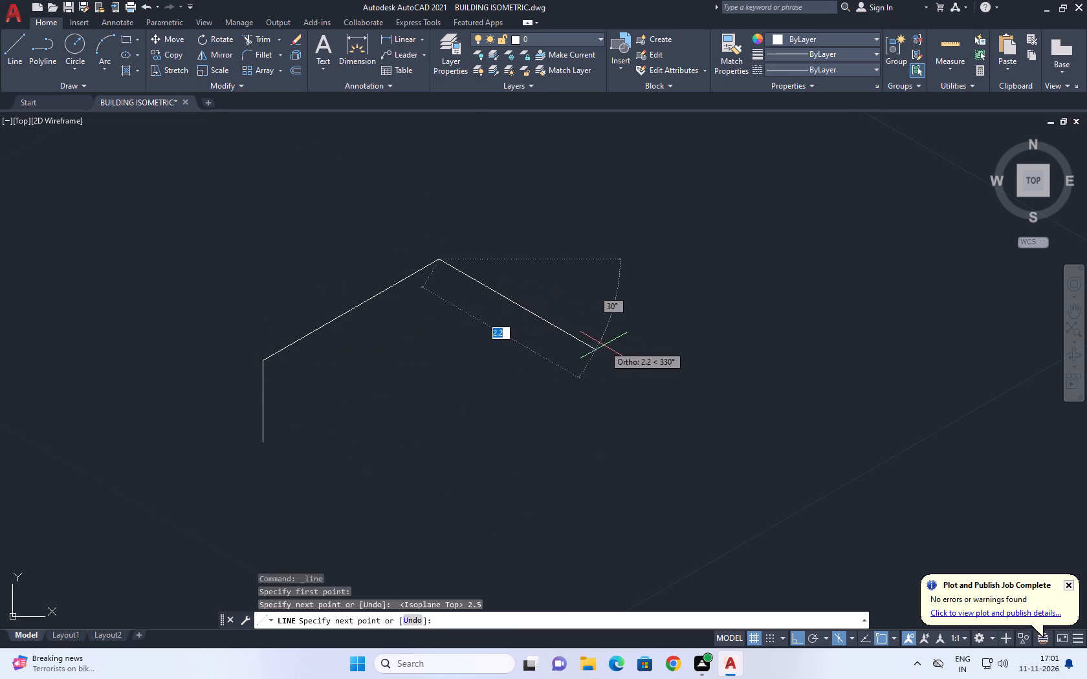
pyautogui.write('40')
pyautogui.press('Return')
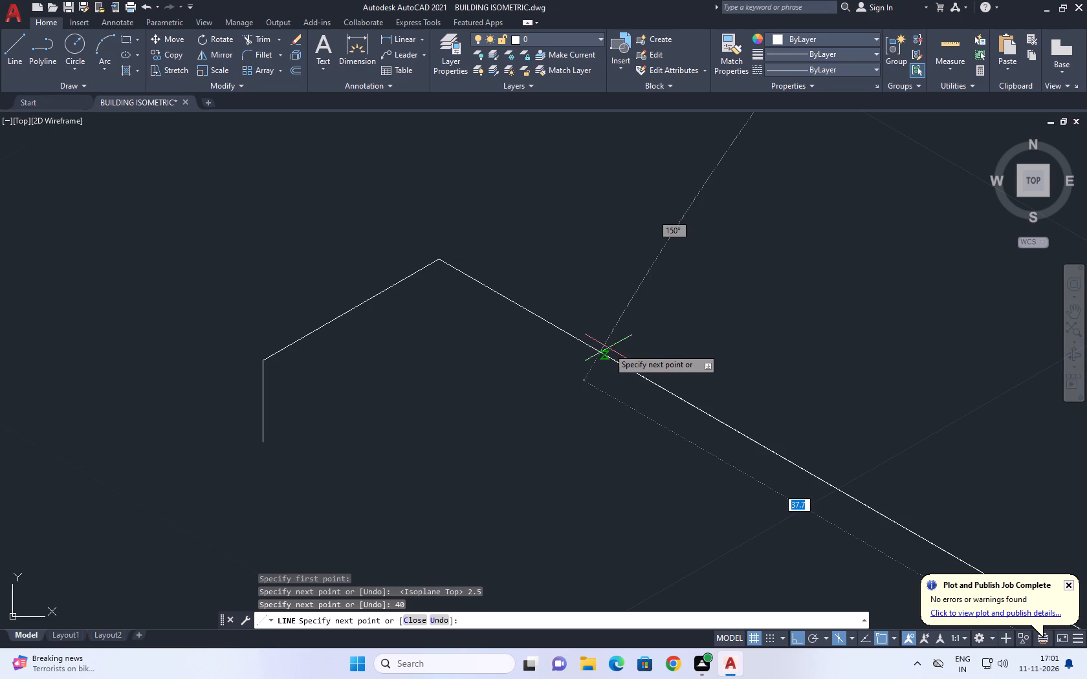
# Continue with a 2.5-unit segment at 210° and close the thin top face back at the vertical line's top end.
pyautogui.scroll(-15, 613, 349)
pyautogui.scroll(2, 582, 377)
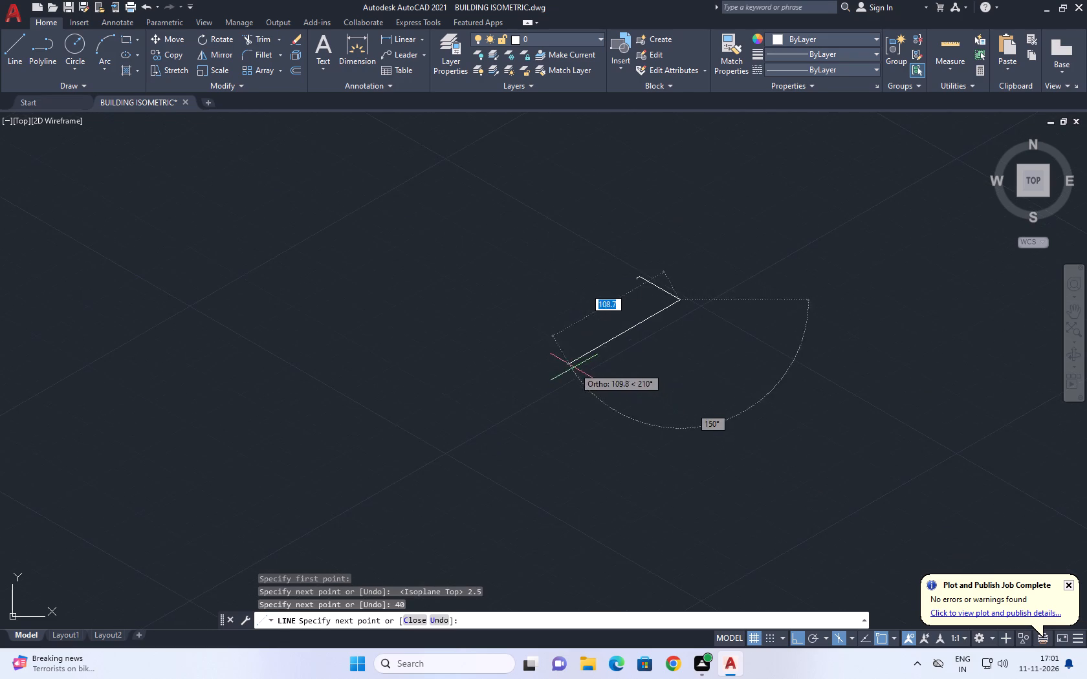
pyautogui.scroll(4, 671, 305)
pyautogui.moveTo(611, 303); pyautogui.dragTo(437, 406, button='middle')
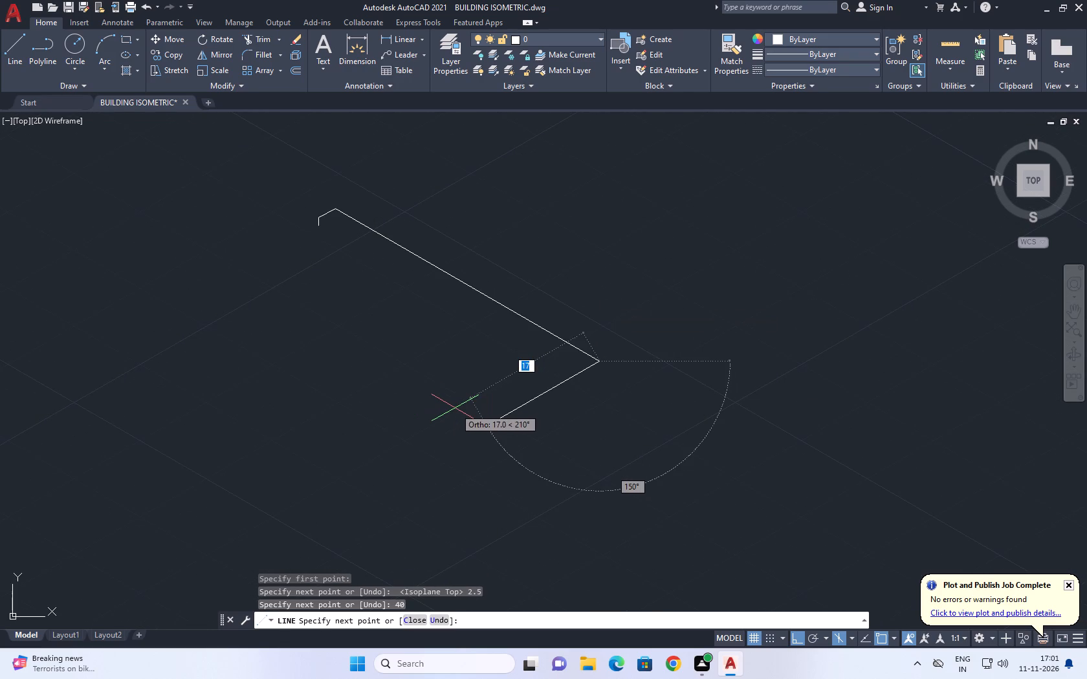
pyautogui.write('2.5')
pyautogui.press('Return')
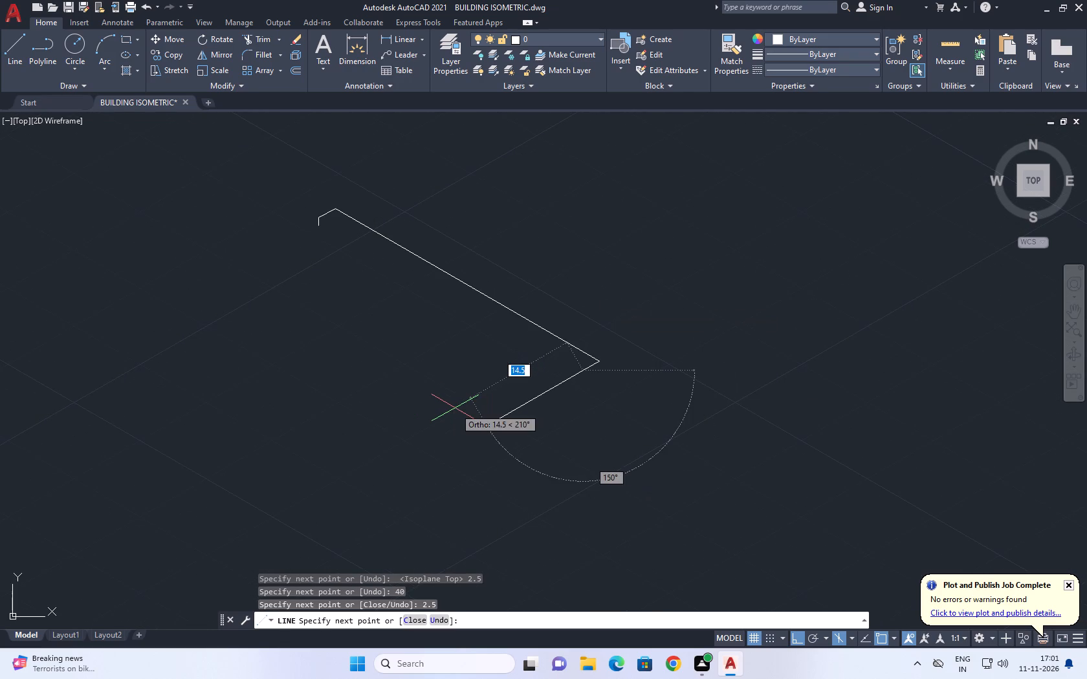
pyautogui.scroll(2, 298, 202)
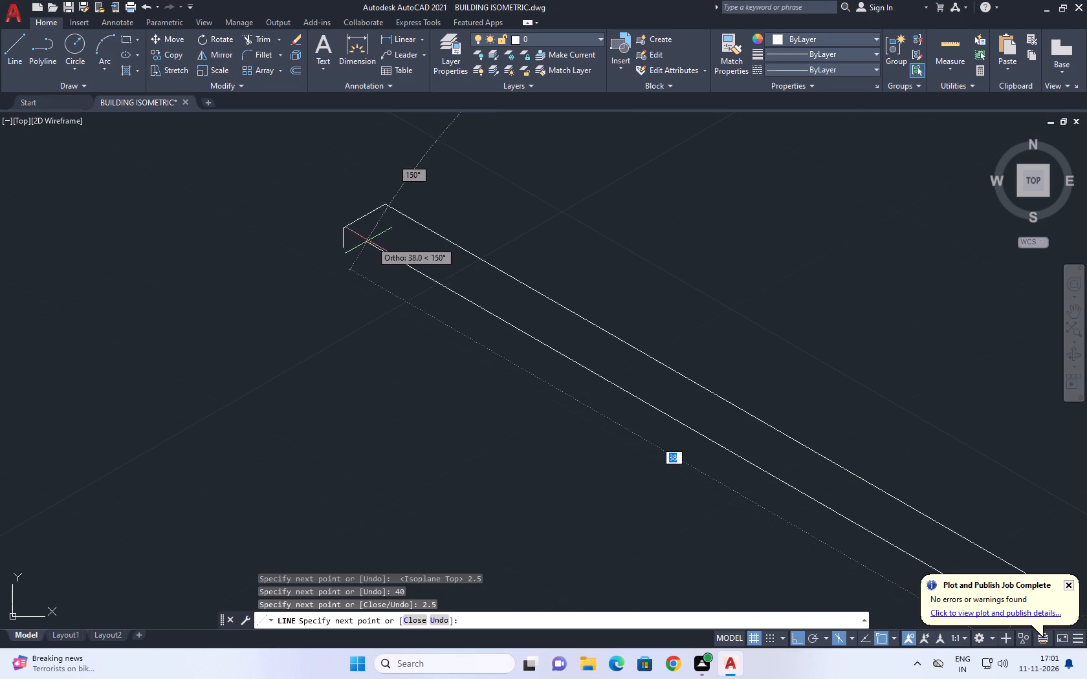
pyautogui.scroll(1, 347, 227)
pyautogui.moveTo(338, 227); pyautogui.dragTo(335, 251)
pyautogui.rightClick(349, 239)
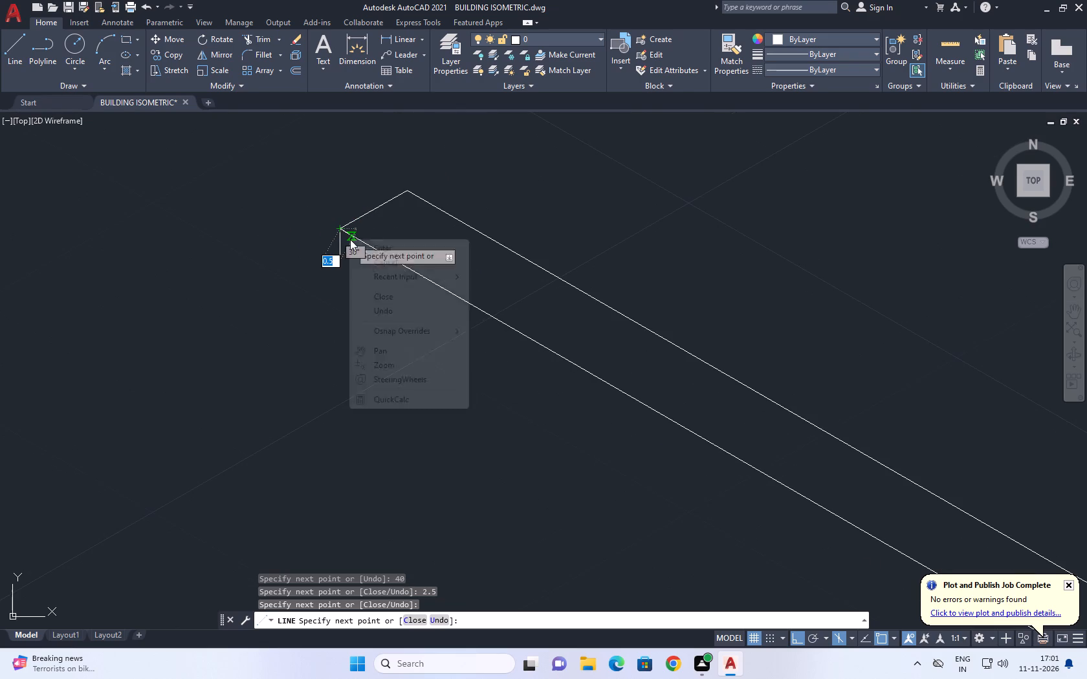
pyautogui.click(380, 262)
# On the right isoplane, draw a freehand vertical line downward from the top face's lowest corner.
pyautogui.scroll(-3, 357, 268)
pyautogui.moveTo(502, 231); pyautogui.dragTo(502, 224, button='right')
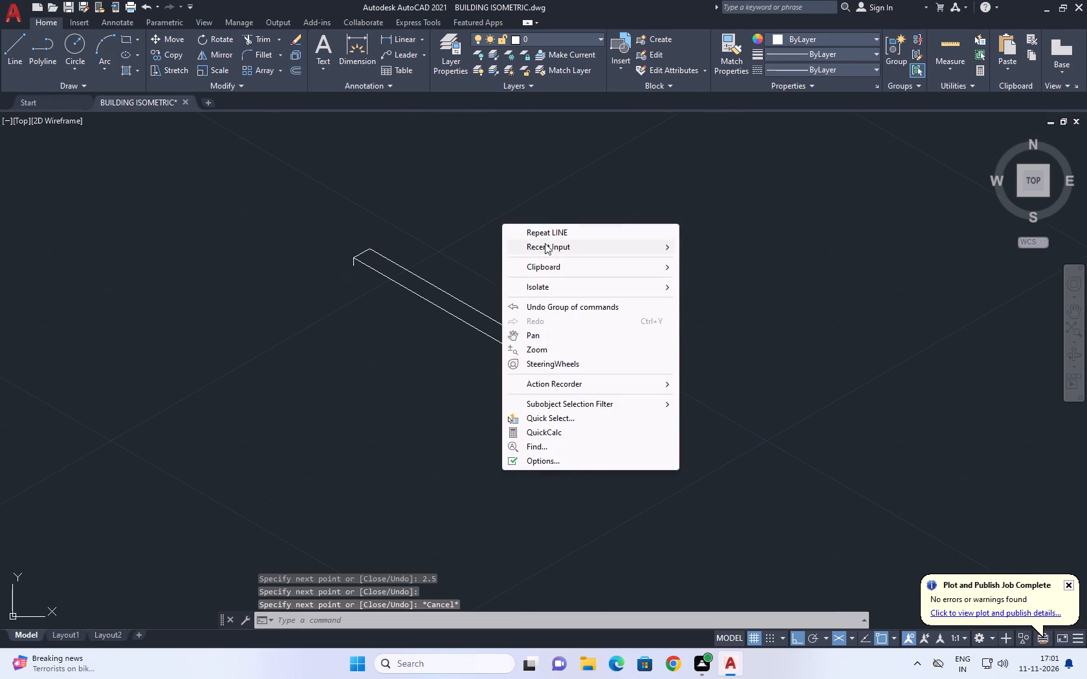
pyautogui.moveTo(548, 226); pyautogui.dragTo(534, 240)
pyautogui.click(576, 228)
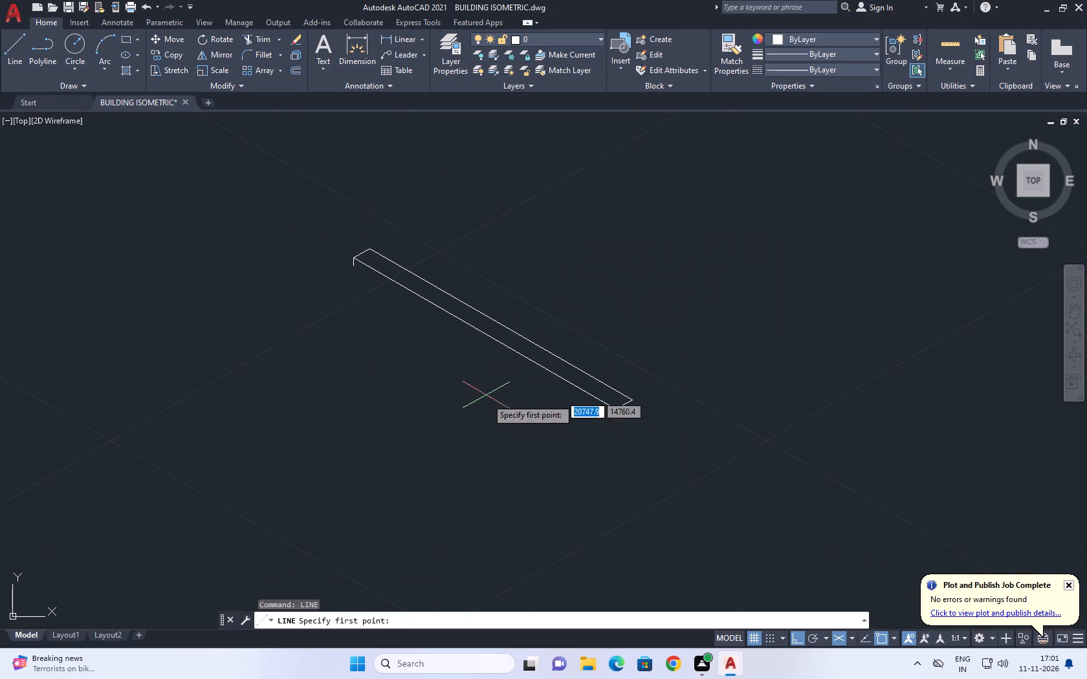
pyautogui.scroll(2, 628, 427)
pyautogui.click(593, 383)
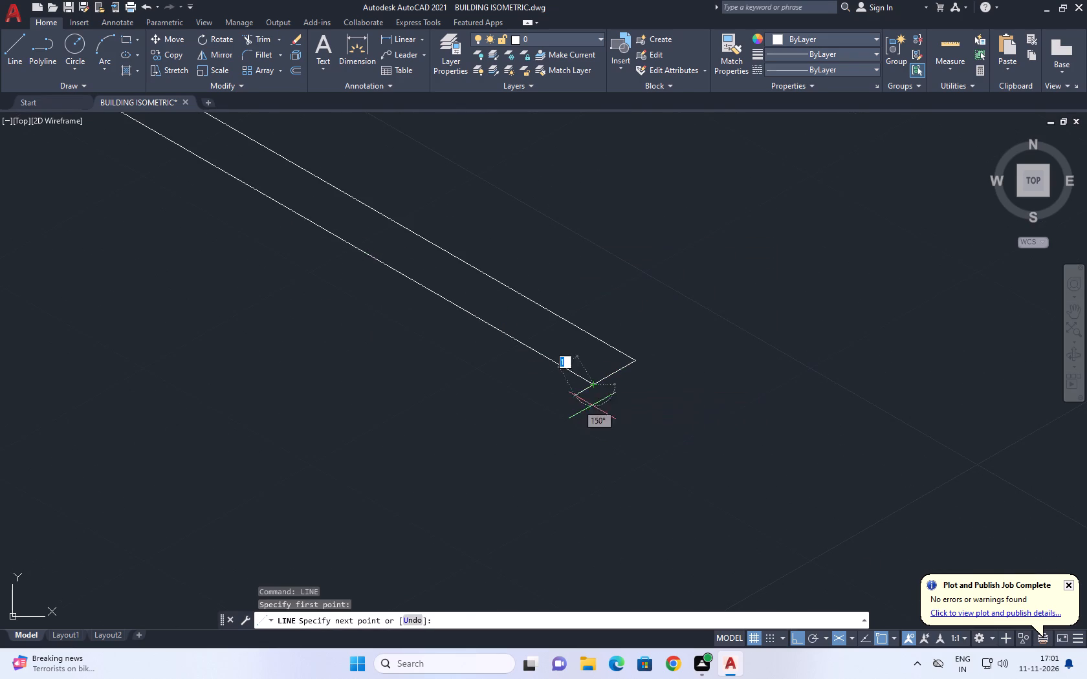
pyautogui.press('F5')
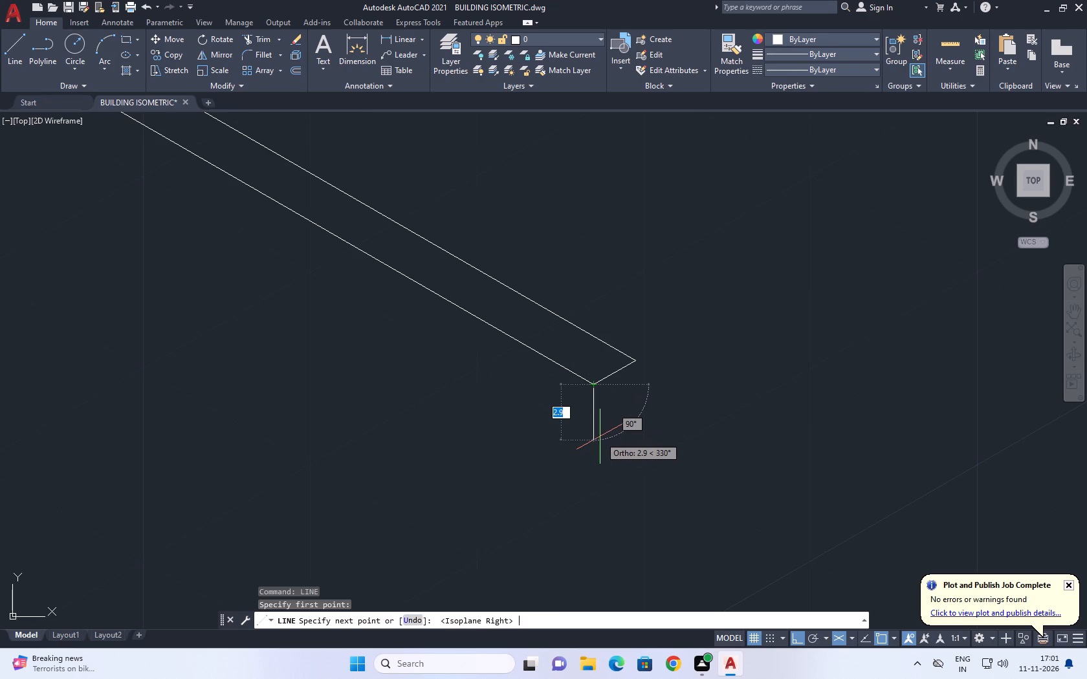
pyautogui.click(611, 447)
pyautogui.rightClick(655, 385)
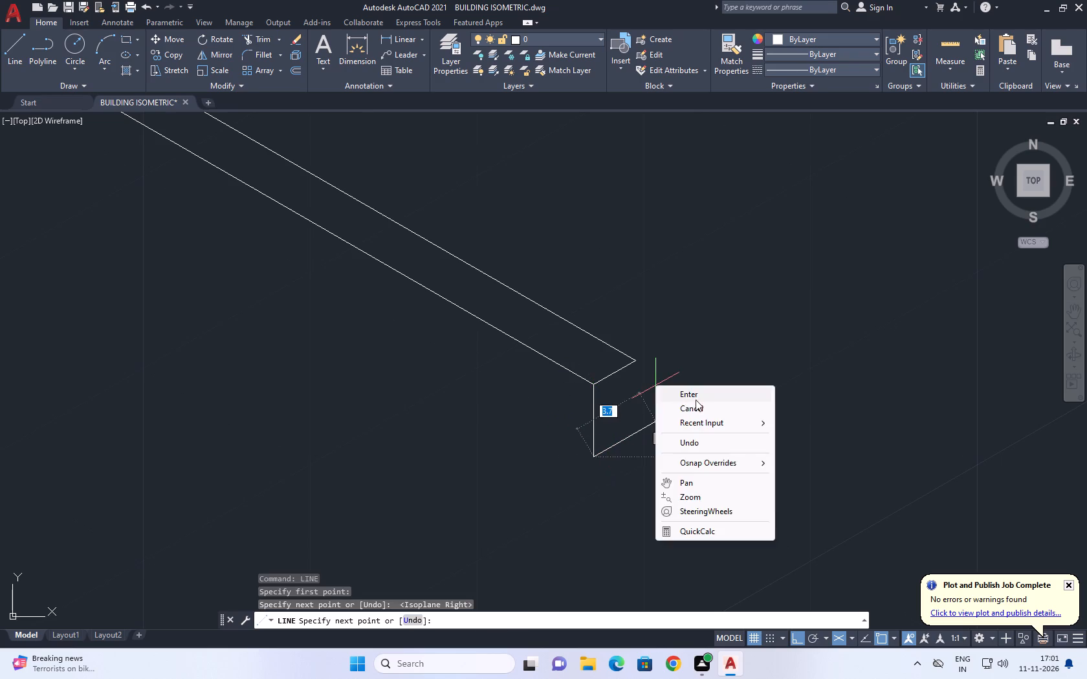
pyautogui.click(696, 400)
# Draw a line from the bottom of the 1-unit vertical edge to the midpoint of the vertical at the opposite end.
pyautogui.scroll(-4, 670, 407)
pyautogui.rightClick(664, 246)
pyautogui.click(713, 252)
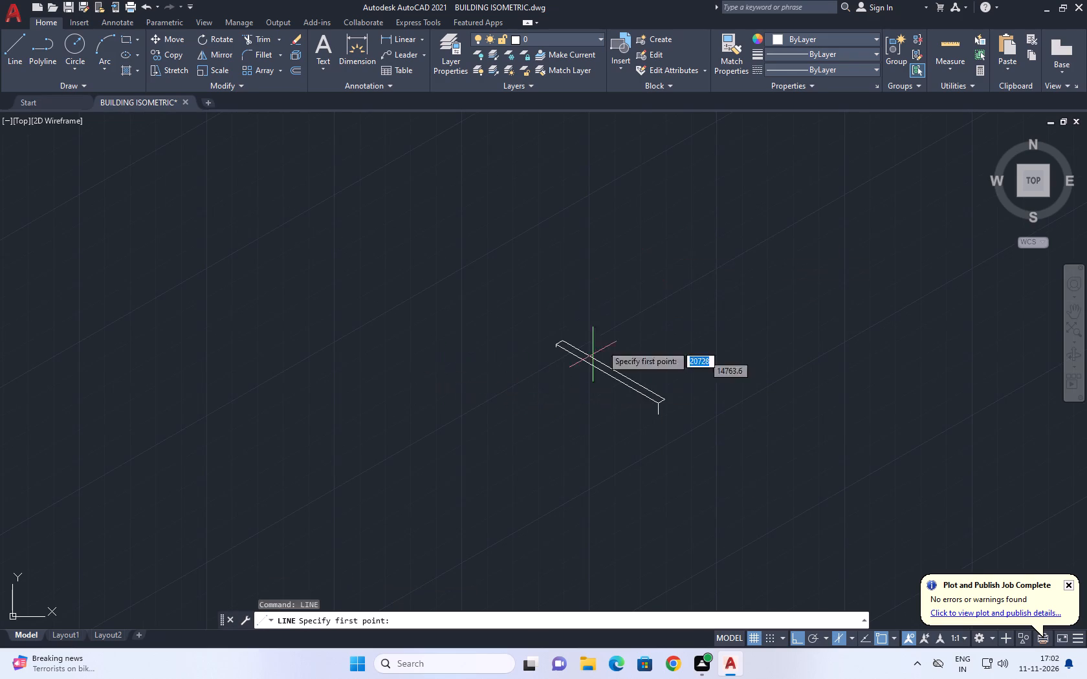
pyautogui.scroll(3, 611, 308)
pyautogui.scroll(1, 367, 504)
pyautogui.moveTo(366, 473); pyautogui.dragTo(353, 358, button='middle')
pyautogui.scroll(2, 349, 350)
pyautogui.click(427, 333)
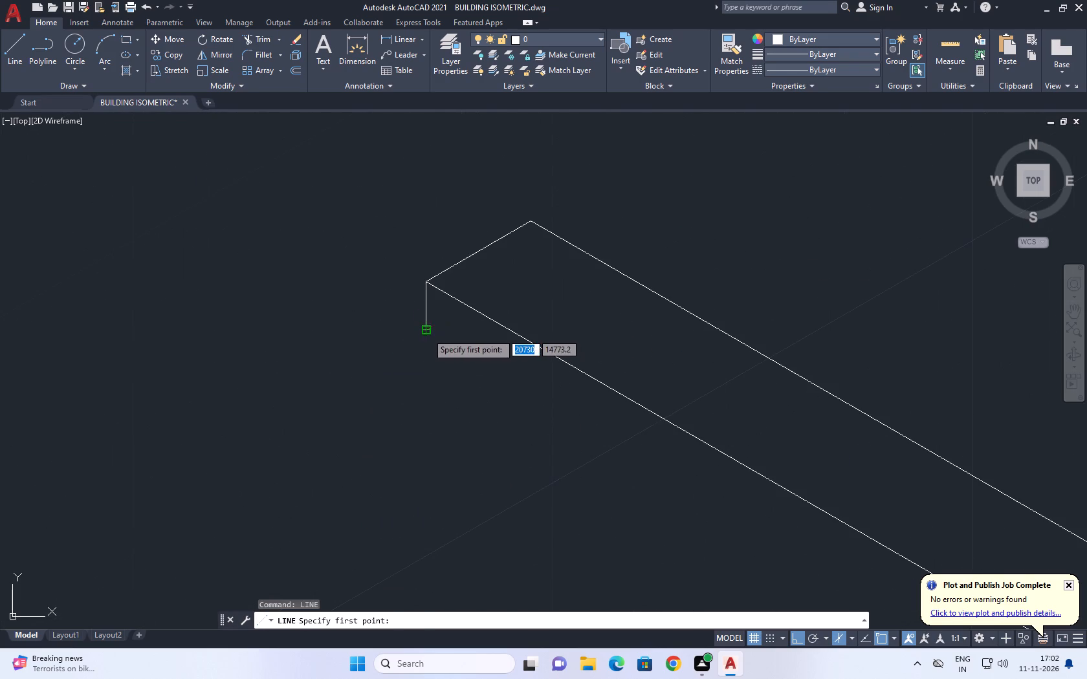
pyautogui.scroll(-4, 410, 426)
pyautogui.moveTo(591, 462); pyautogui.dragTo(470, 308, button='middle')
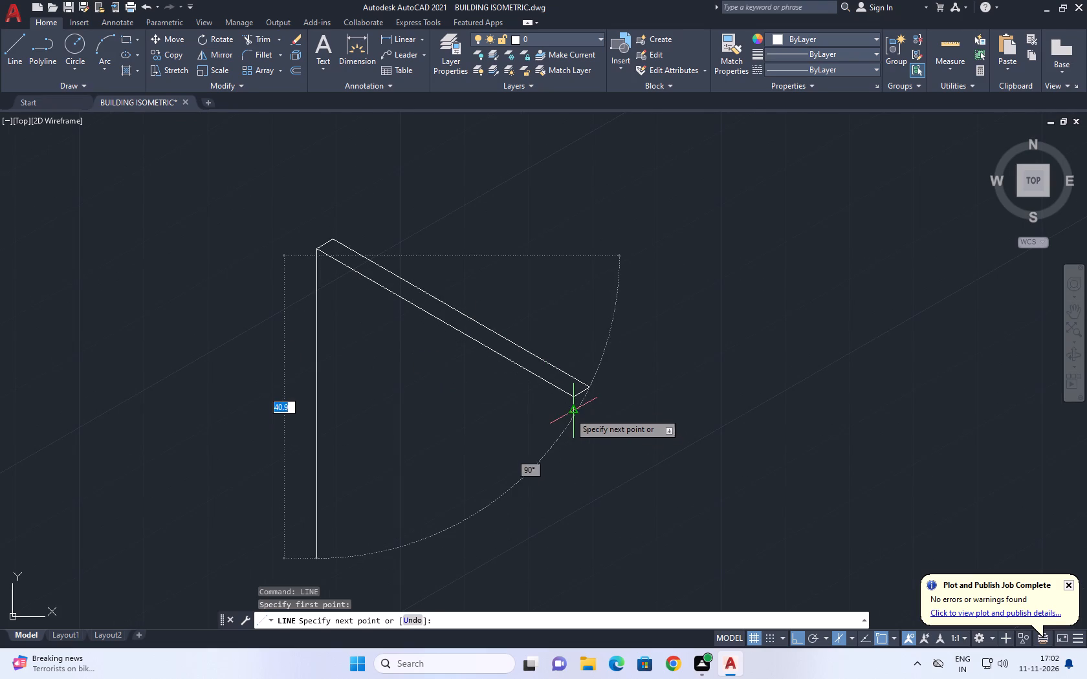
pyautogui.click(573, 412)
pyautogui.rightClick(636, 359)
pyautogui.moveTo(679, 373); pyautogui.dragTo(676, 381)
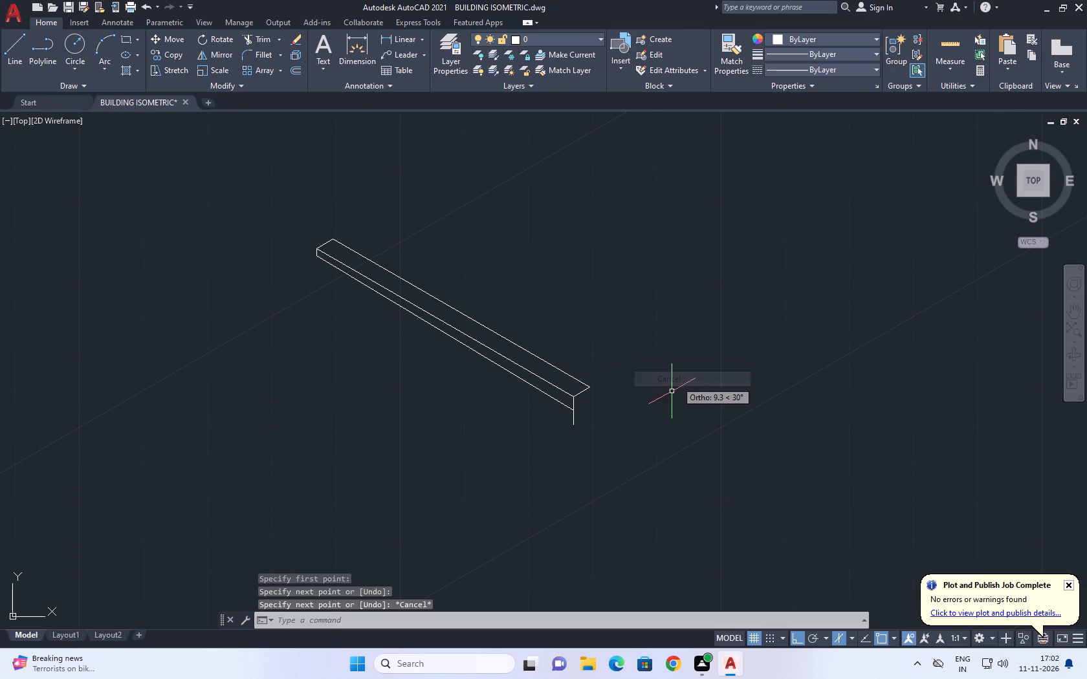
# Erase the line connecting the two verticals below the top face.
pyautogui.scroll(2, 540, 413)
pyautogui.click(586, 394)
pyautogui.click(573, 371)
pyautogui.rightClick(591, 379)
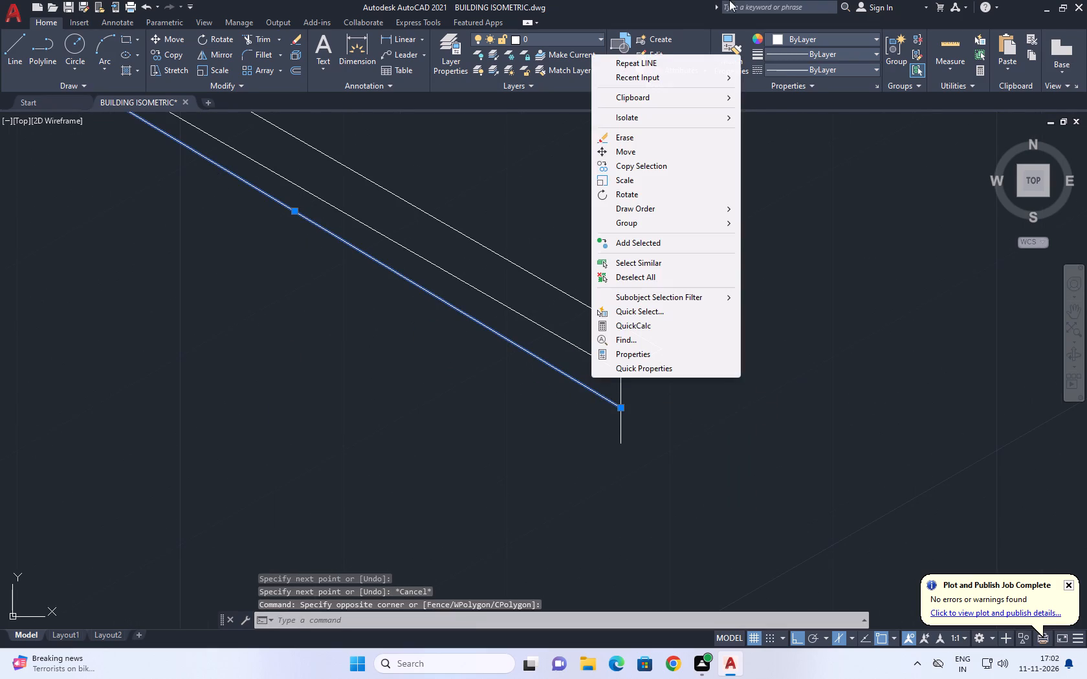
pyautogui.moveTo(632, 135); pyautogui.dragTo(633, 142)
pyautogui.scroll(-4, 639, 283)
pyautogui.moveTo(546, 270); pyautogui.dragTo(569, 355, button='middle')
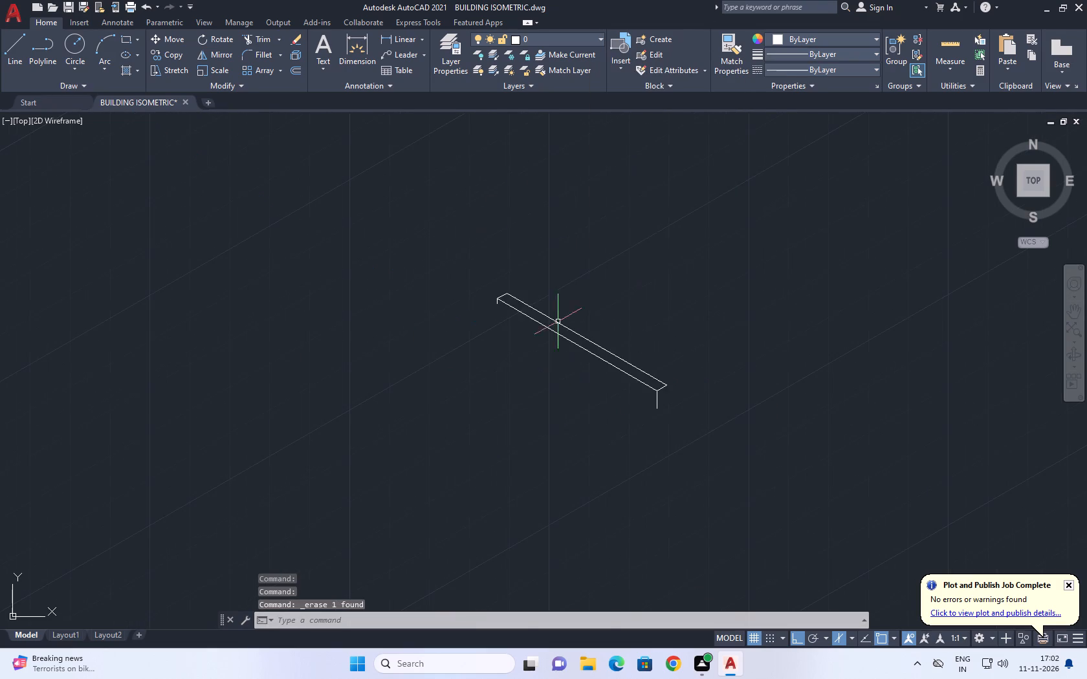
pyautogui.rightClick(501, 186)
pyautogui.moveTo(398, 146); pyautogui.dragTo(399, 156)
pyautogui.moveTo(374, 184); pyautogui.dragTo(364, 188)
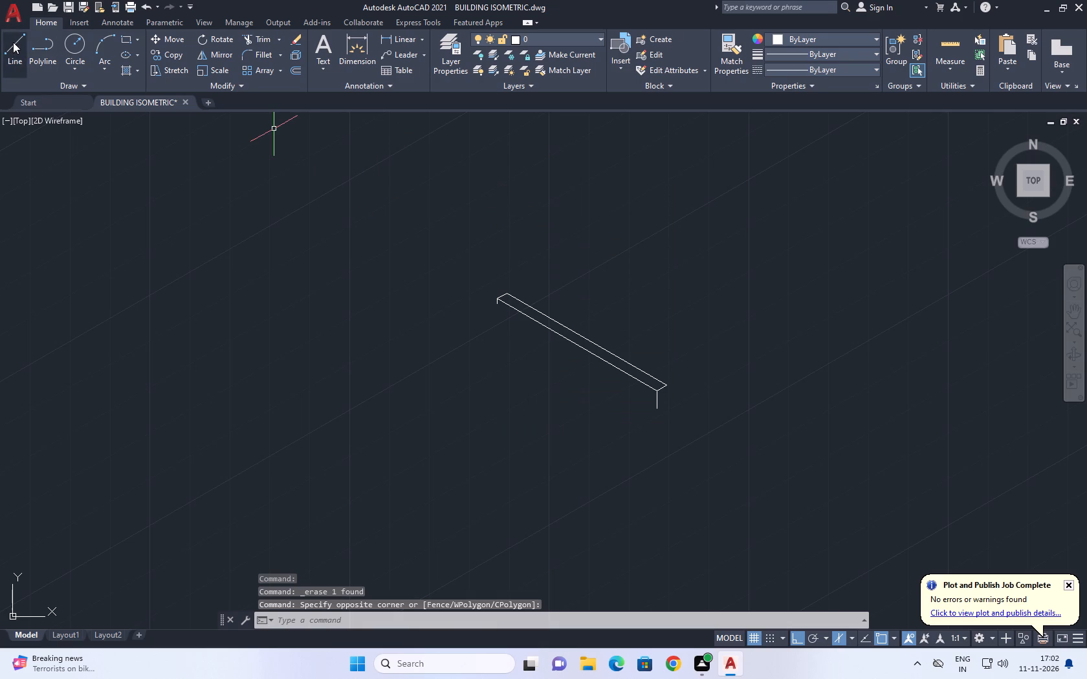
# On the left isoplane, draw a line from the 1-unit vertical's bottom, parallel to the long edge, extending past the opposite vertical.
pyautogui.click(13, 42)
pyautogui.scroll(3, 503, 301)
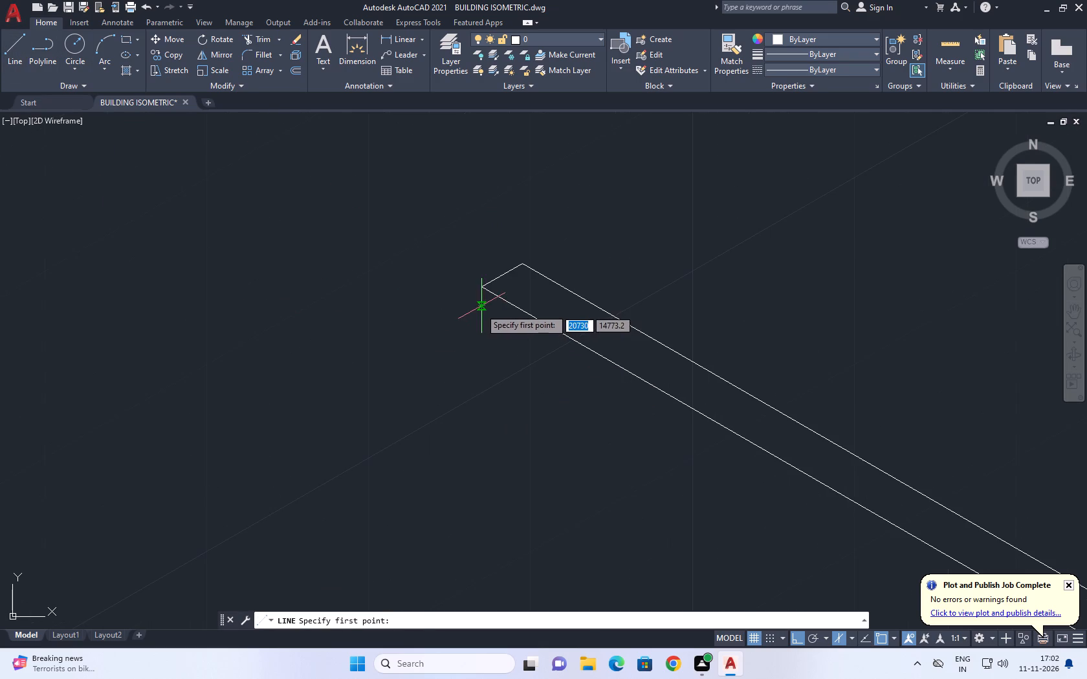
pyautogui.click(479, 308)
pyautogui.scroll(-4, 543, 327)
pyautogui.moveTo(669, 395); pyautogui.dragTo(548, 314, button='middle')
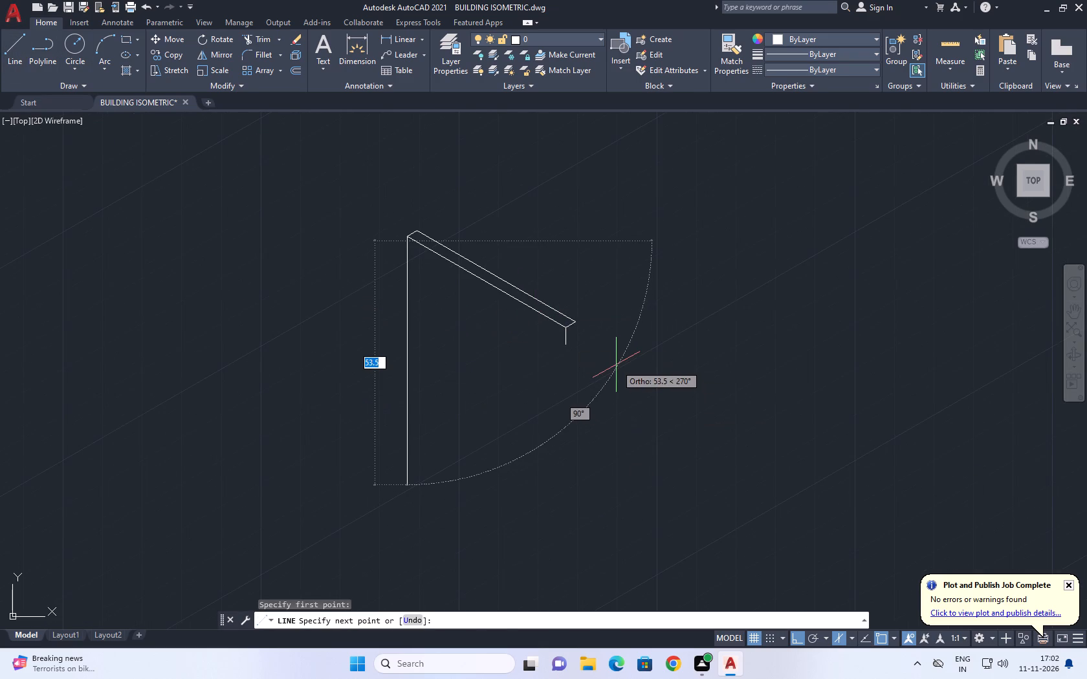
pyautogui.press('F5')
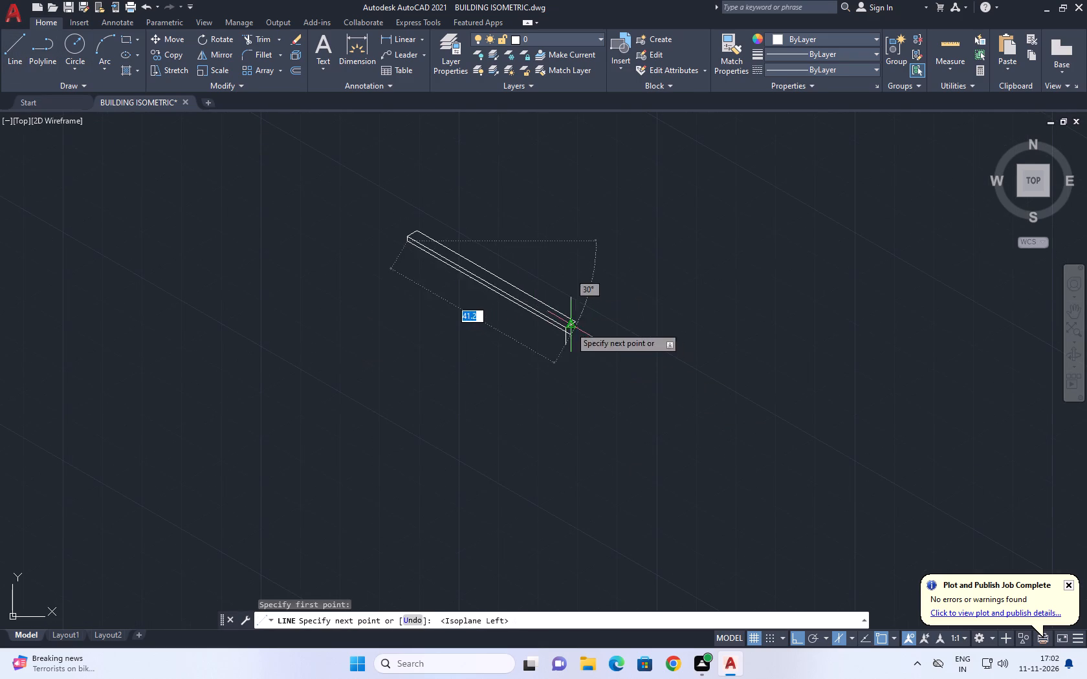
pyautogui.scroll(3, 569, 326)
pyautogui.click(615, 334)
pyautogui.rightClick(664, 291)
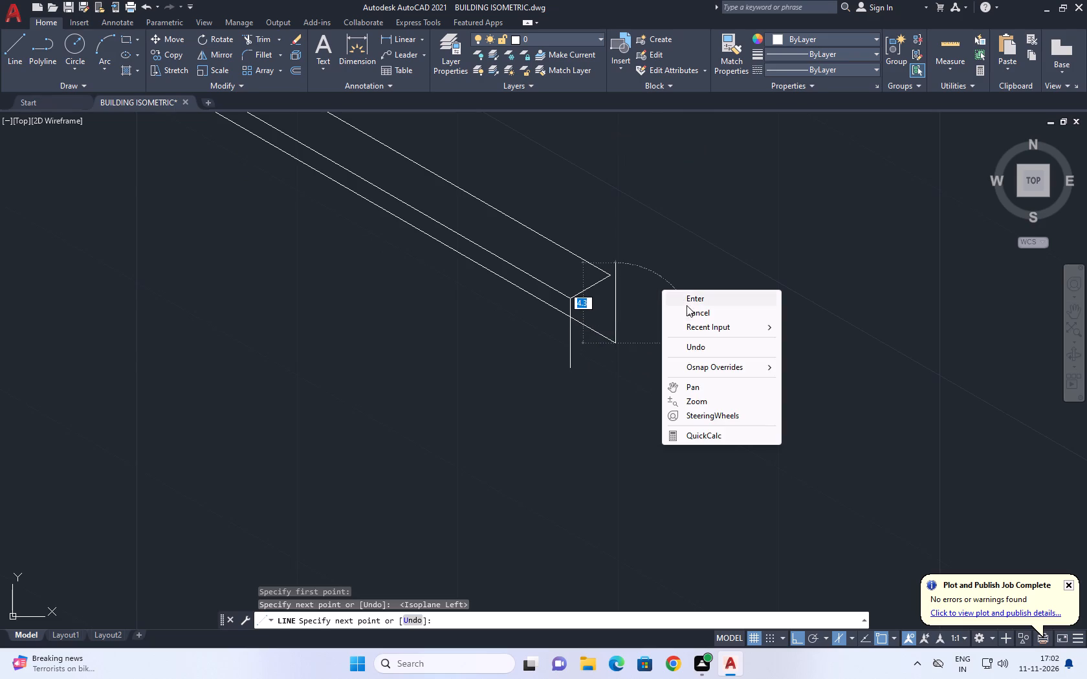
pyautogui.click(686, 309)
# Trim the overshoot of the bottom line and the excess of the vertical where they cross, forming the front face's lower corner.
pyautogui.click(258, 37)
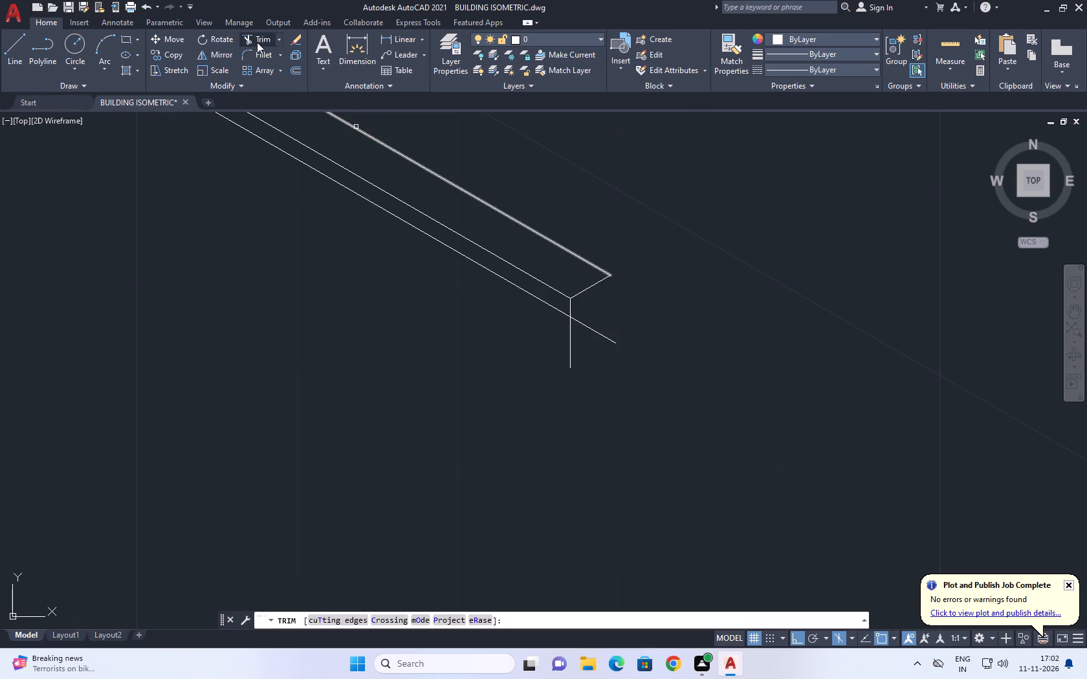
pyautogui.scroll(1, 580, 332)
pyautogui.click(599, 304)
pyautogui.moveTo(542, 353); pyautogui.dragTo(560, 367)
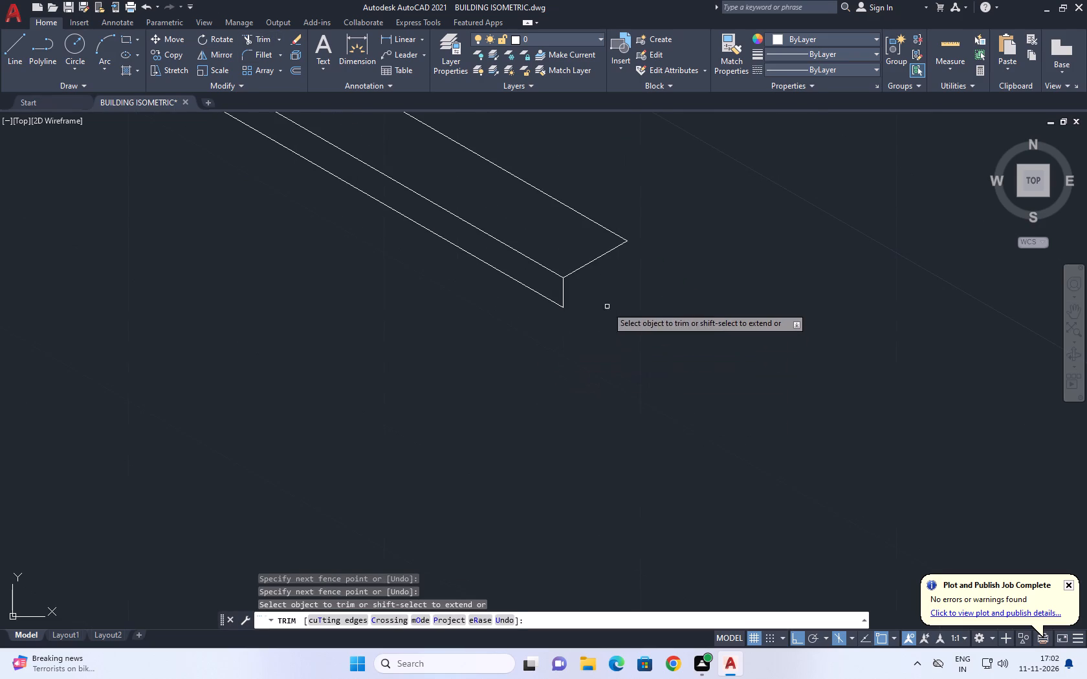
pyautogui.rightClick(607, 307)
pyautogui.click(649, 331)
# Draw a freehand vertical line downward from the outer corner of the top face's 2.5-unit end edge.
pyautogui.click(12, 53)
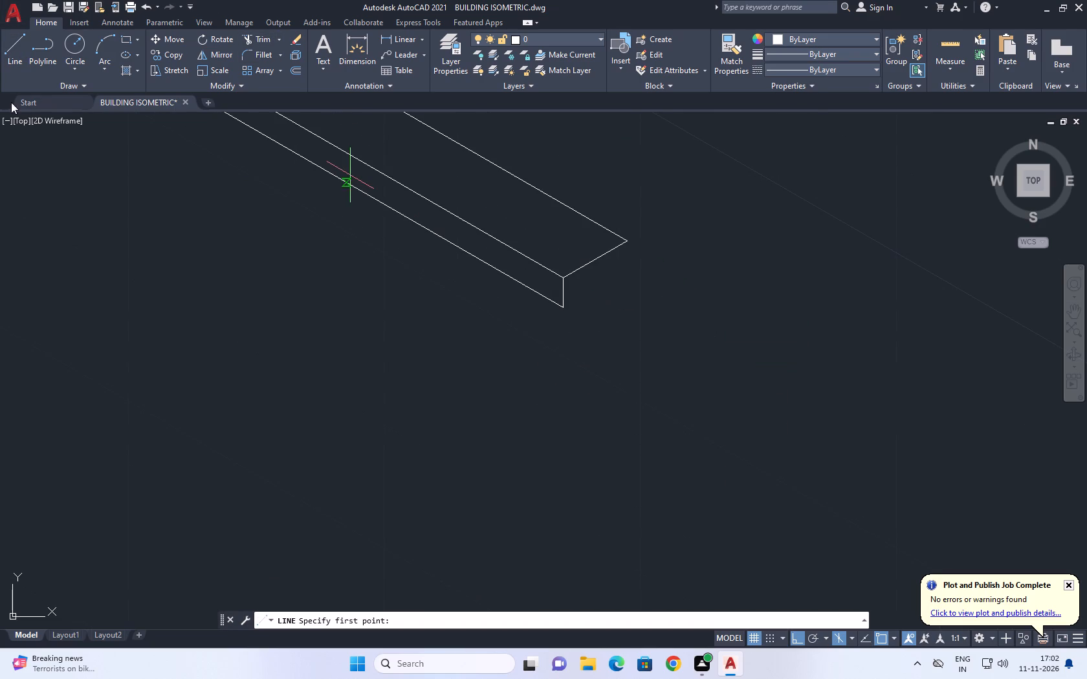
pyautogui.scroll(2, 603, 246)
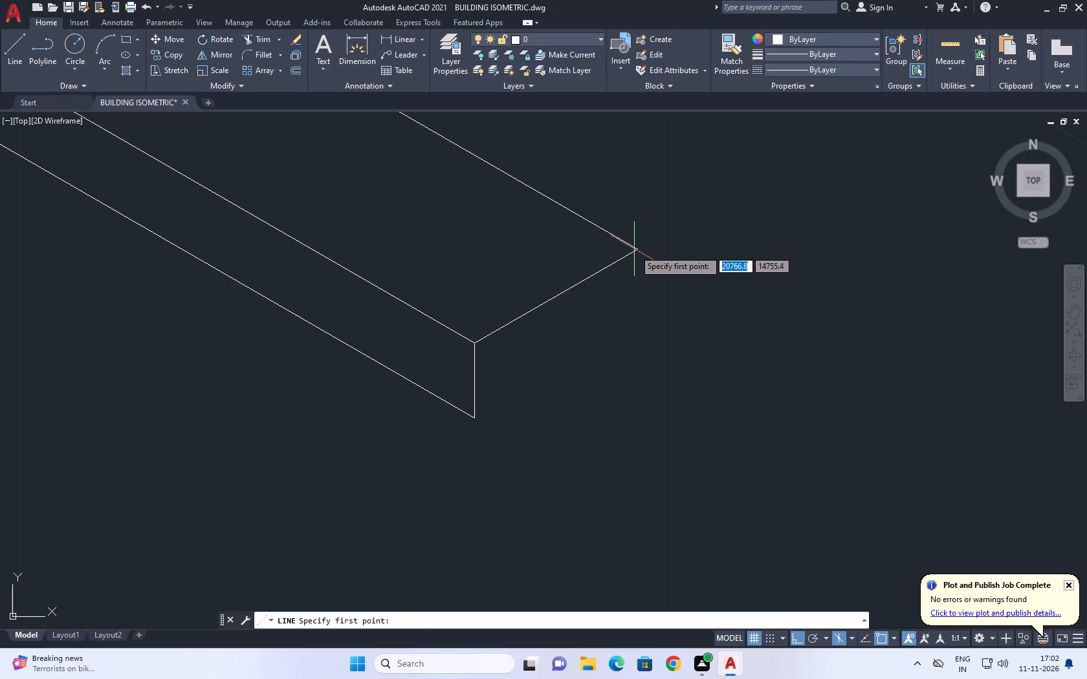
pyautogui.click(634, 250)
pyautogui.moveTo(629, 389); pyautogui.dragTo(633, 400)
pyautogui.rightClick(709, 296)
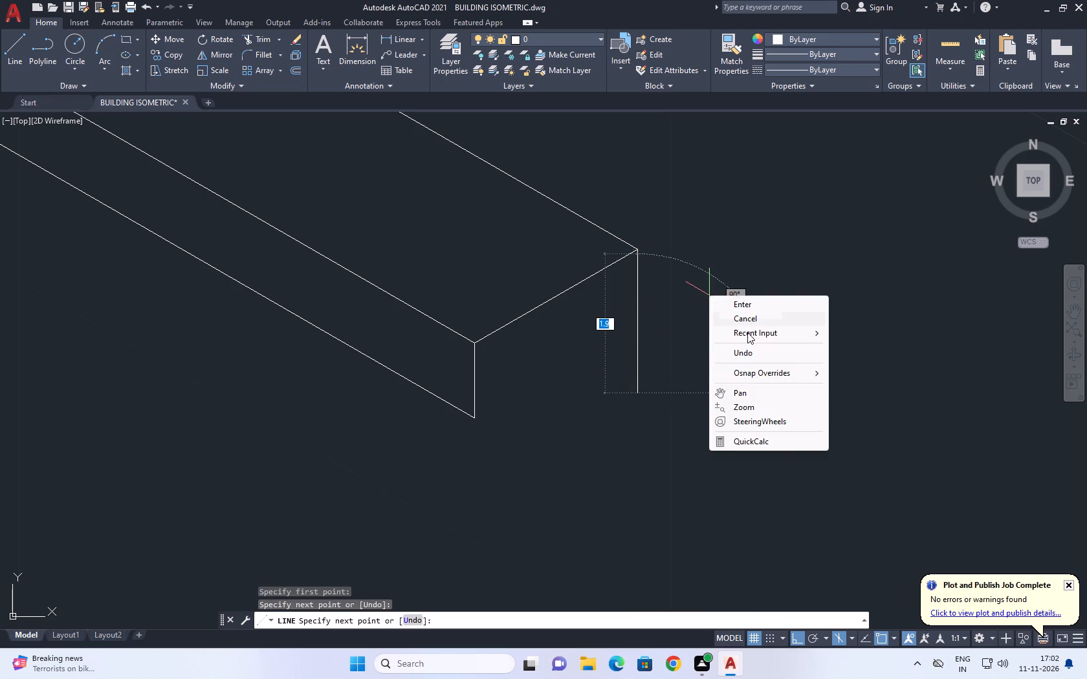
pyautogui.click(751, 315)
# On the top isoplane, draw a line from the front face's lower corner, parallel to the 2.5-unit end edge, extending past the outer vertical.
pyautogui.rightClick(701, 232)
pyautogui.click(723, 237)
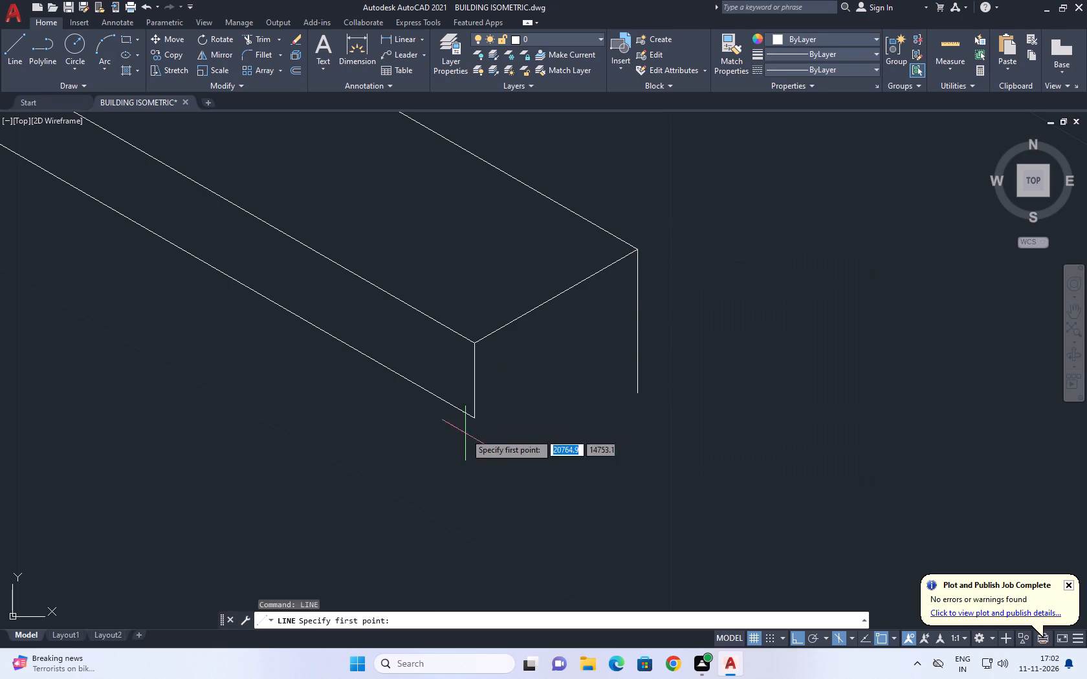
pyautogui.click(469, 416)
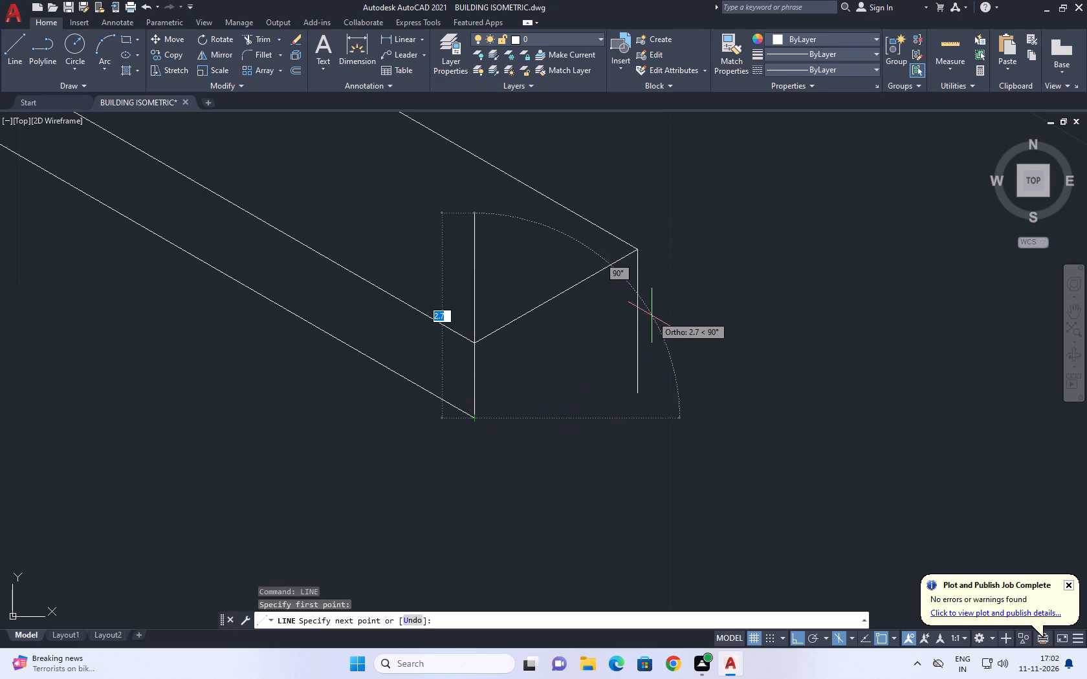
pyautogui.press('F5')
pyautogui.moveTo(676, 331); pyautogui.dragTo(669, 327)
pyautogui.rightClick(762, 163)
pyautogui.click(792, 187)
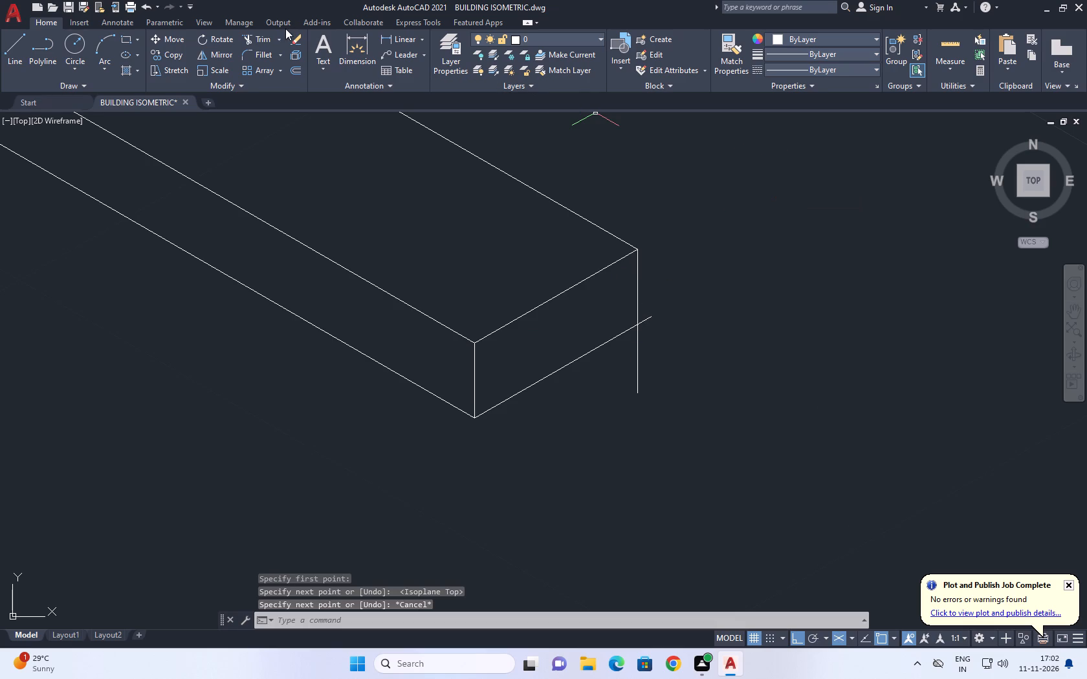
# Trim the bottom line's overshoot and the outer vertical's excess where they cross, closing the slab's end face.
pyautogui.click(258, 34)
pyautogui.click(651, 318)
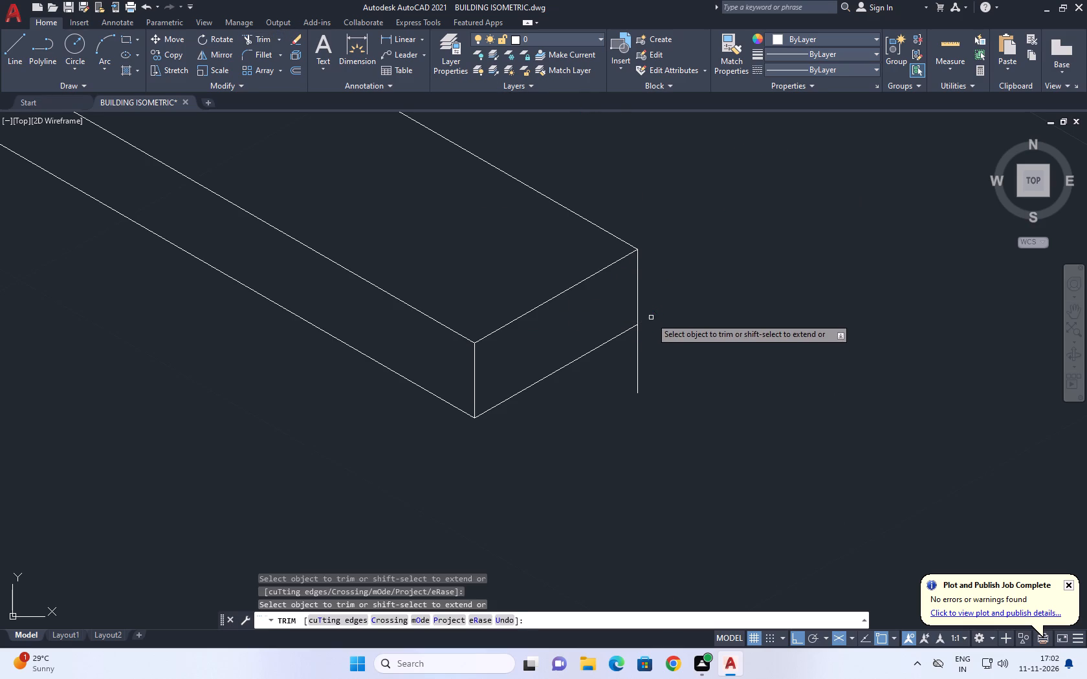
pyautogui.click(644, 330)
pyautogui.moveTo(627, 360); pyautogui.dragTo(639, 361)
pyautogui.rightClick(723, 279)
pyautogui.click(767, 302)
# Look over both ends of the slab.
pyautogui.scroll(-4, 661, 312)
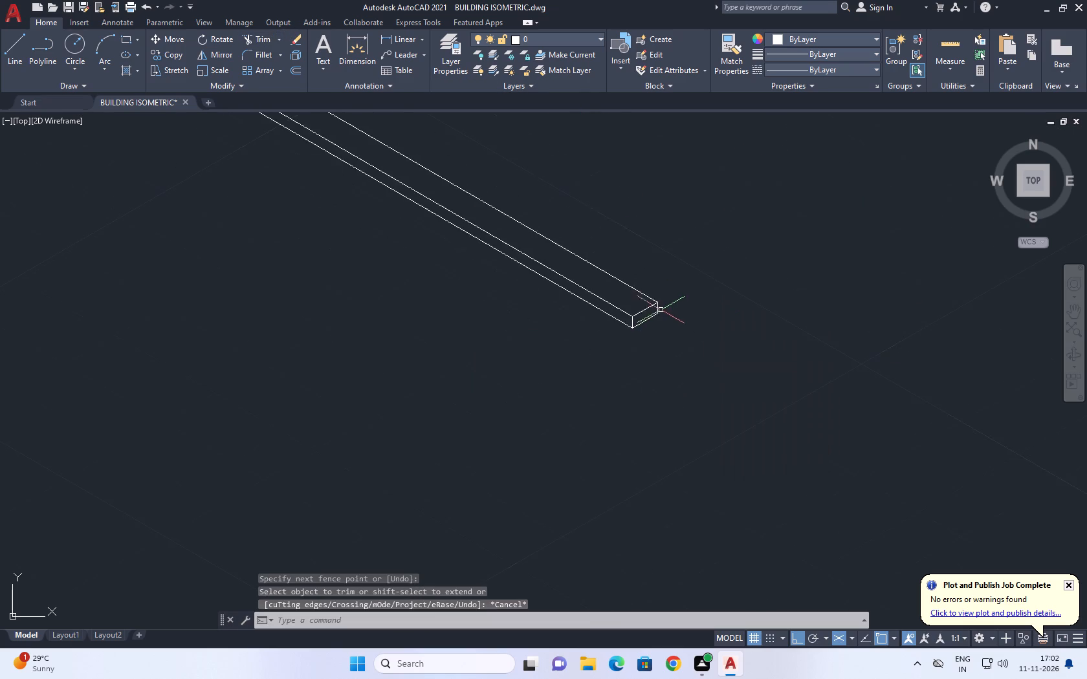
pyautogui.moveTo(598, 217); pyautogui.dragTo(629, 325, button='middle')
pyautogui.moveTo(287, 232); pyautogui.dragTo(315, 270, button='middle')
pyautogui.scroll(2, 294, 221)
pyautogui.moveTo(357, 235); pyautogui.dragTo(353, 259, button='middle')
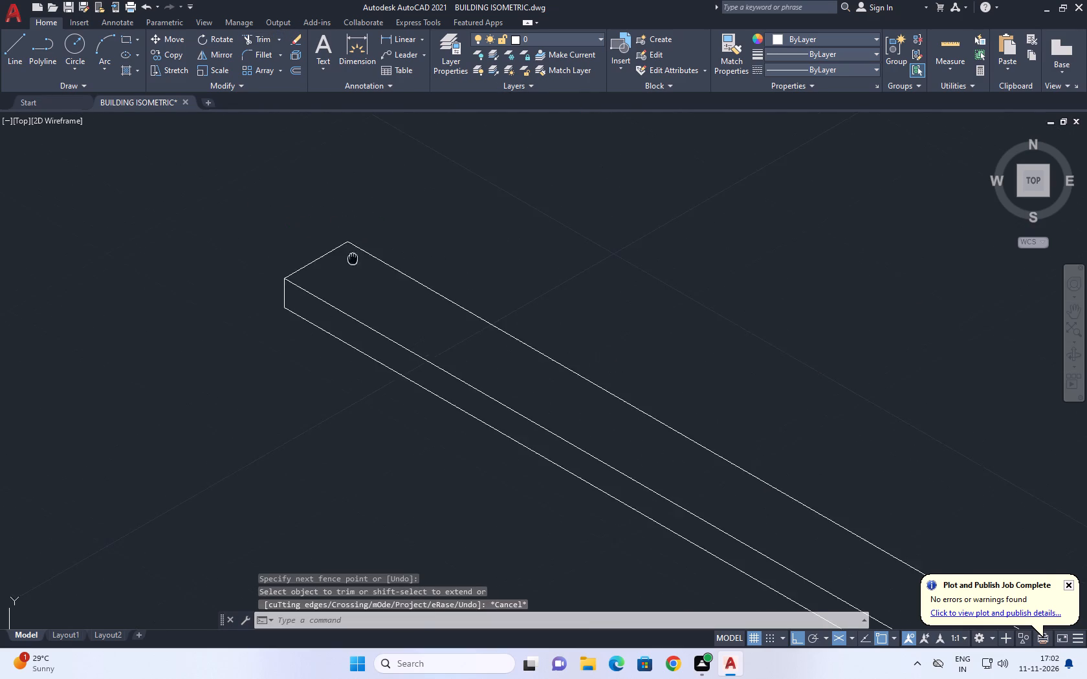
pyautogui.scroll(-4, 358, 244)
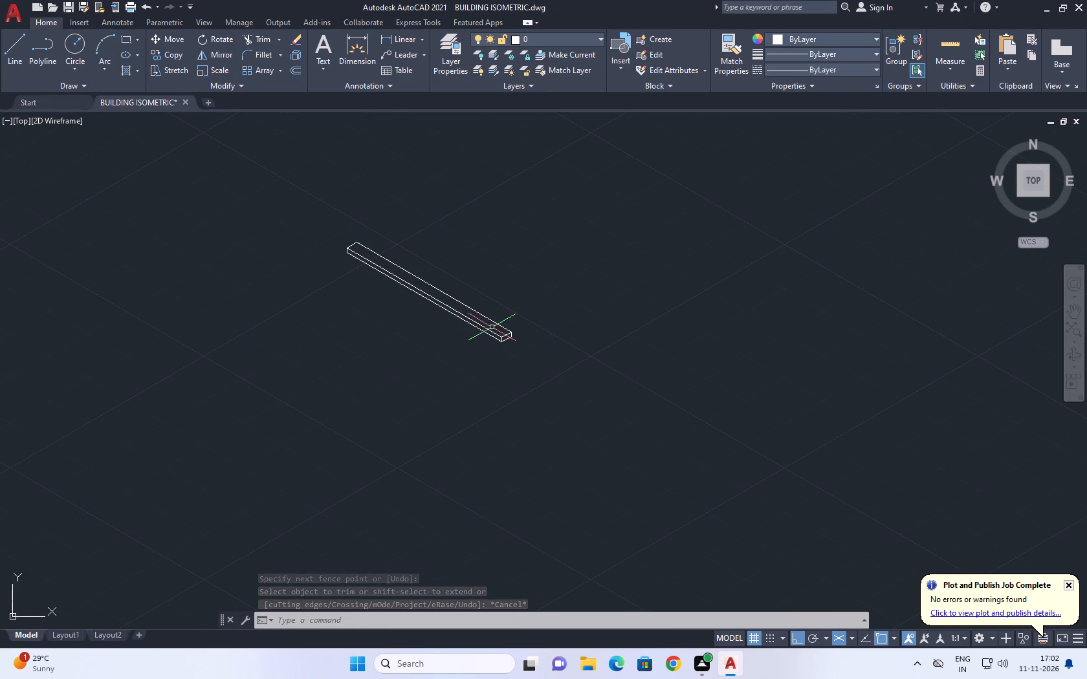
pyautogui.scroll(2, 491, 328)
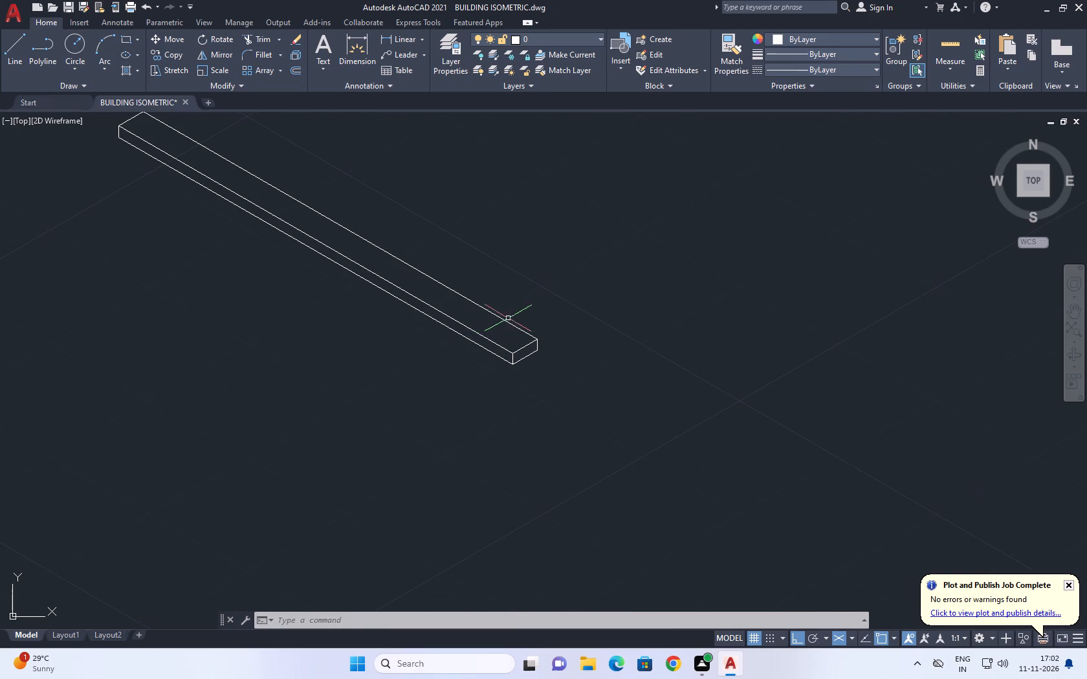
pyautogui.moveTo(520, 319); pyautogui.dragTo(607, 350, button='middle')
pyautogui.scroll(2, 612, 378)
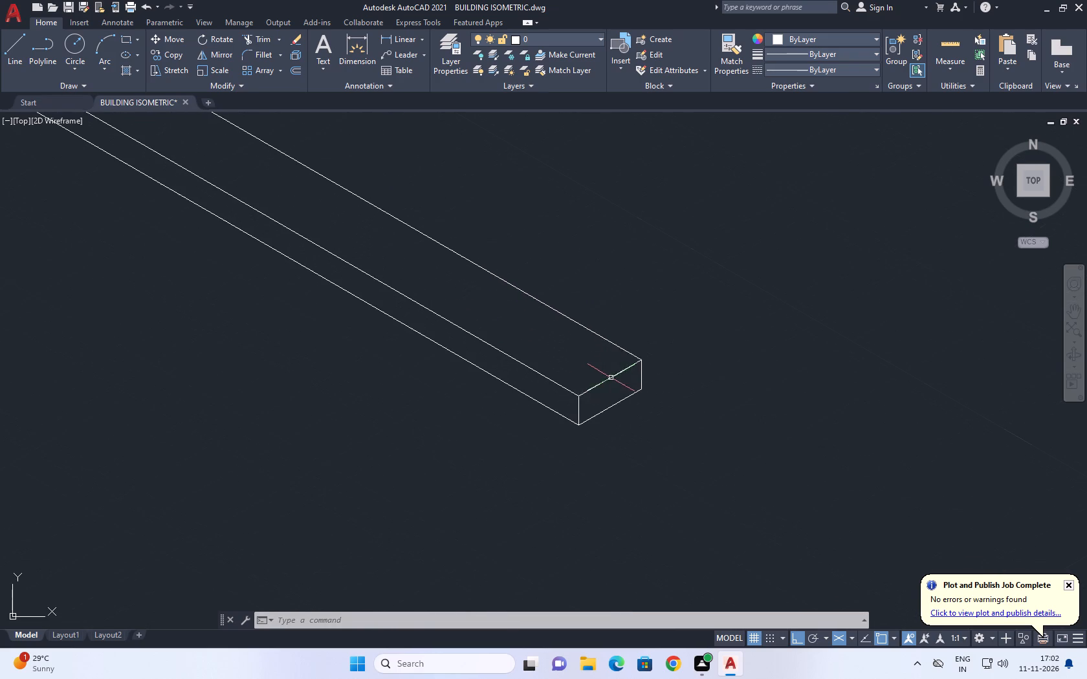
# Move the rear long top edge and its adjoining end-face vertical together, freehand inward along the 2.5-unit end edge, to narrow the slab.
pyautogui.moveTo(628, 334); pyautogui.dragTo(604, 343)
pyautogui.click(590, 345)
pyautogui.scroll(2, 671, 382)
pyautogui.moveTo(662, 359); pyautogui.dragTo(641, 360)
pyautogui.moveTo(578, 371); pyautogui.dragTo(568, 373)
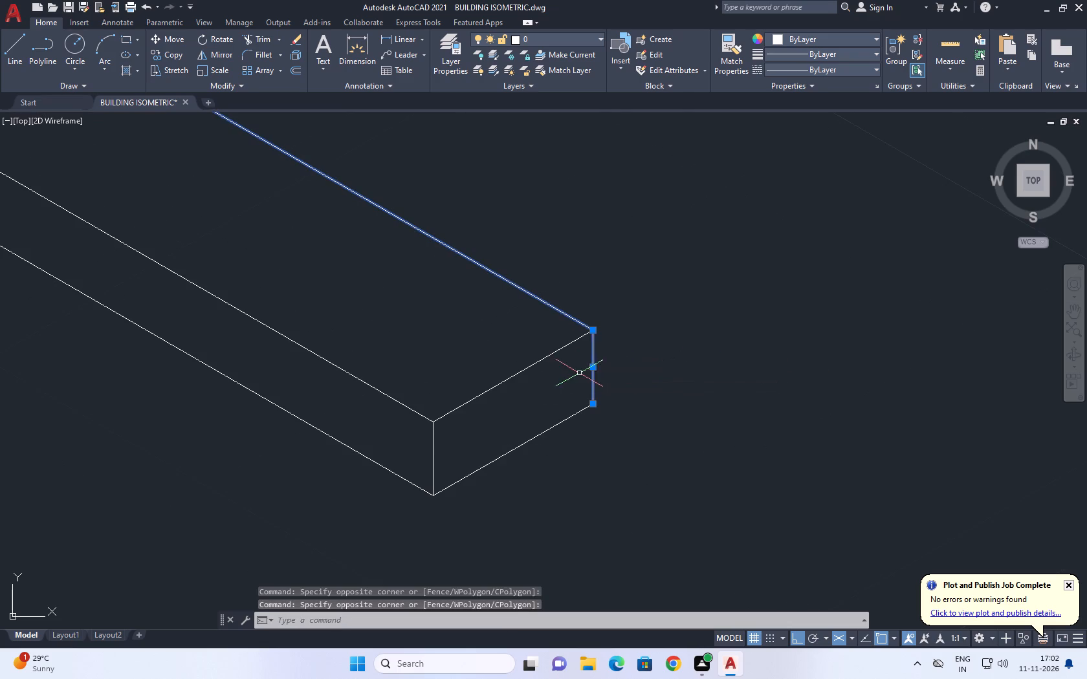
pyautogui.scroll(-3, 628, 372)
pyautogui.moveTo(573, 253); pyautogui.dragTo(652, 468, button='middle')
pyautogui.moveTo(94, 213); pyautogui.dragTo(280, 232, button='middle')
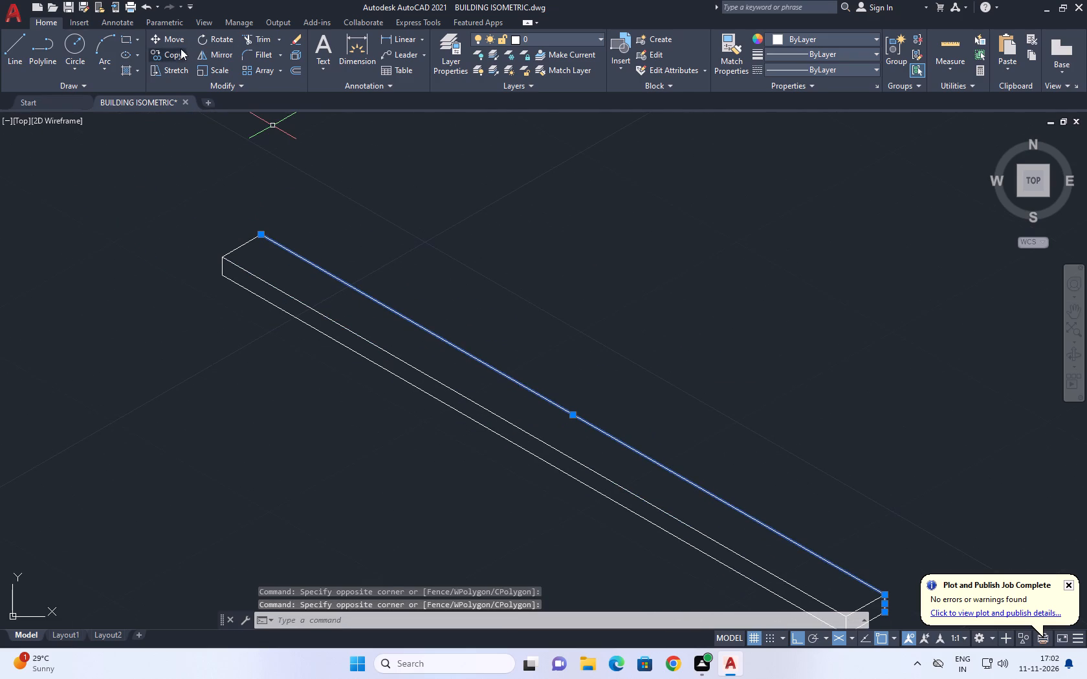
pyautogui.click(179, 39)
pyautogui.moveTo(602, 363); pyautogui.dragTo(414, 144, button='middle')
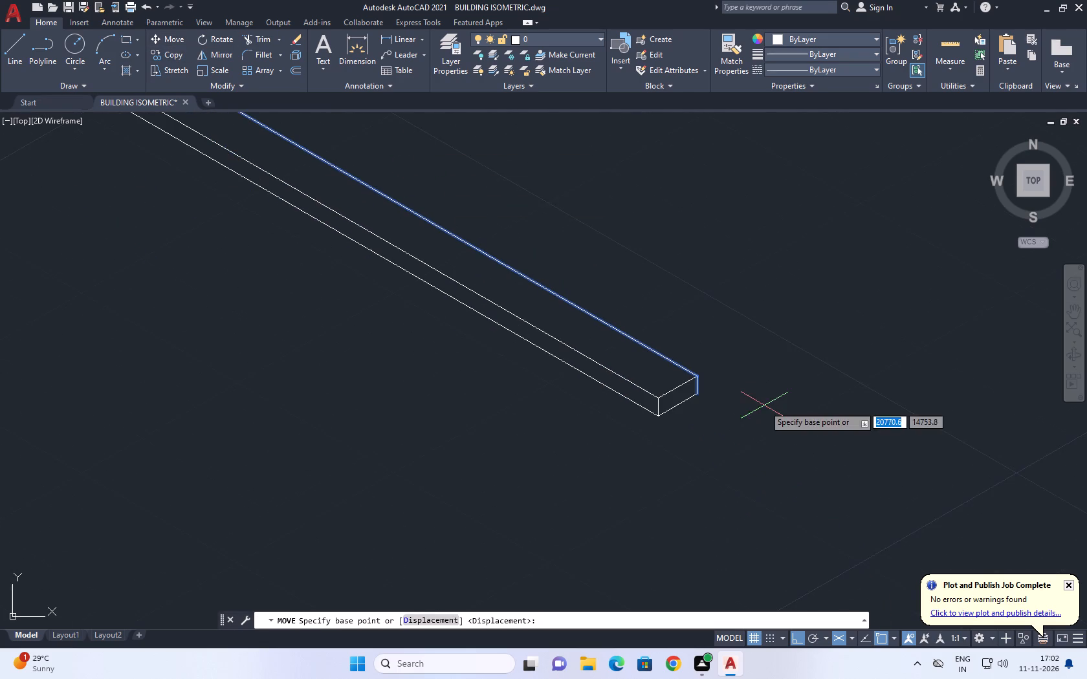
pyautogui.scroll(2, 675, 343)
pyautogui.click(730, 427)
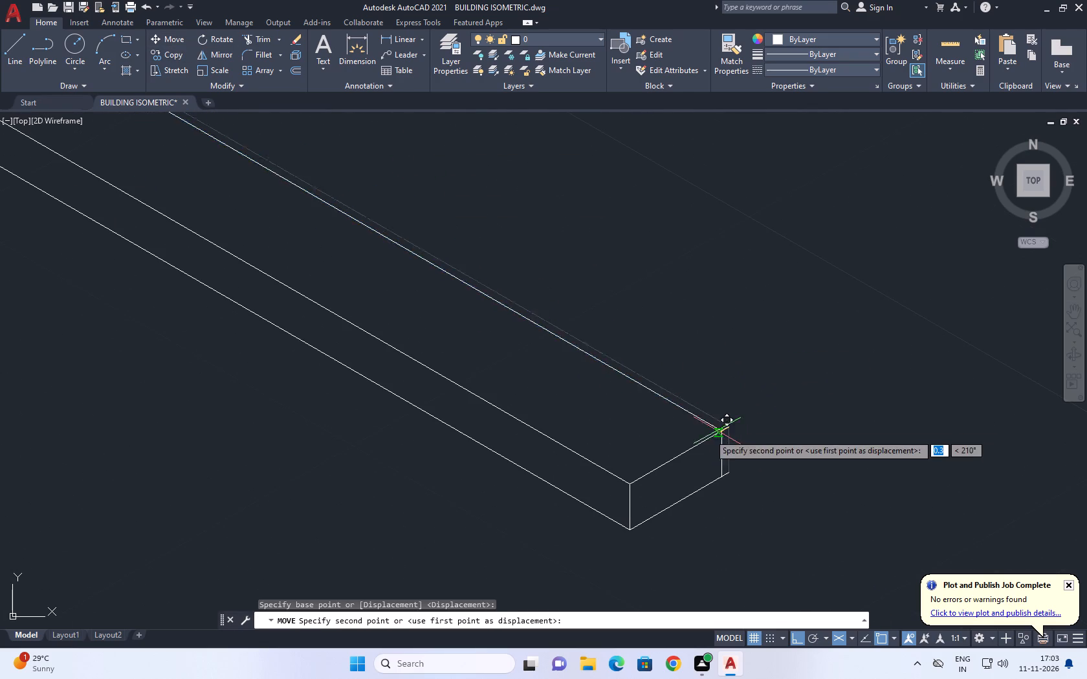
pyautogui.click(701, 442)
# Trim the short top edge at the slab's far end where it extends past the moved long edge.
pyautogui.scroll(-4, 727, 386)
pyautogui.moveTo(718, 257); pyautogui.dragTo(709, 285, button='middle')
pyautogui.scroll(1, 709, 285)
pyautogui.click(261, 39)
pyautogui.scroll(1, 338, 272)
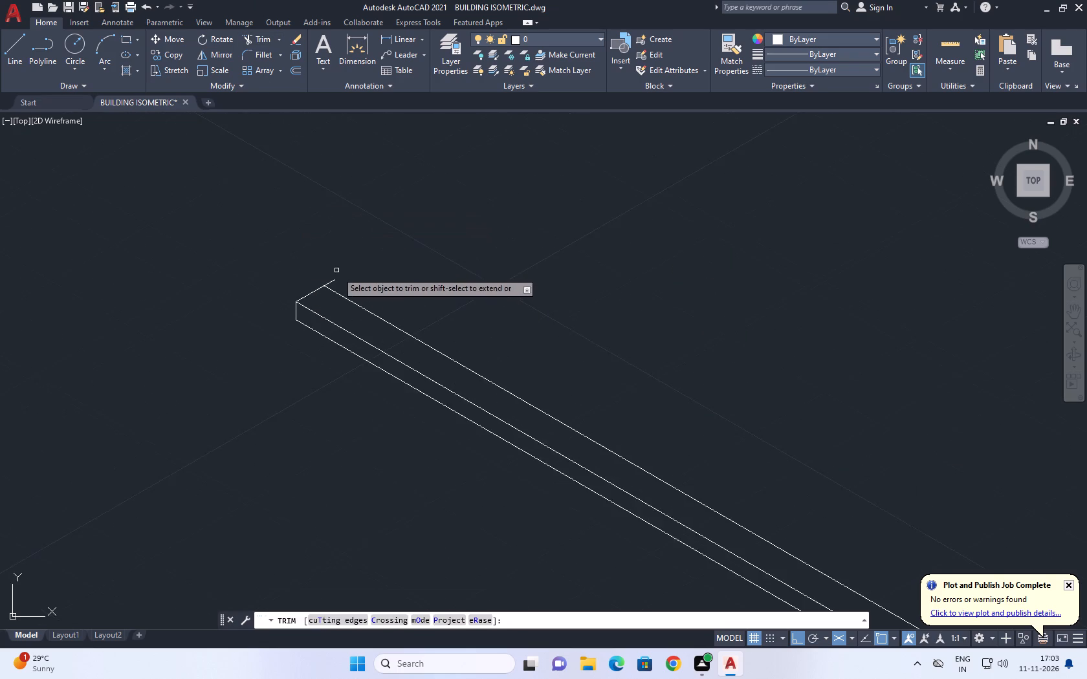
pyautogui.scroll(2, 337, 272)
pyautogui.moveTo(332, 287); pyautogui.dragTo(326, 281)
pyautogui.click(305, 264)
# Trim the top and bottom edges of the near end face where they extend past the moved vertical.
pyautogui.scroll(-5, 334, 271)
pyautogui.moveTo(509, 345); pyautogui.dragTo(503, 343, button='middle')
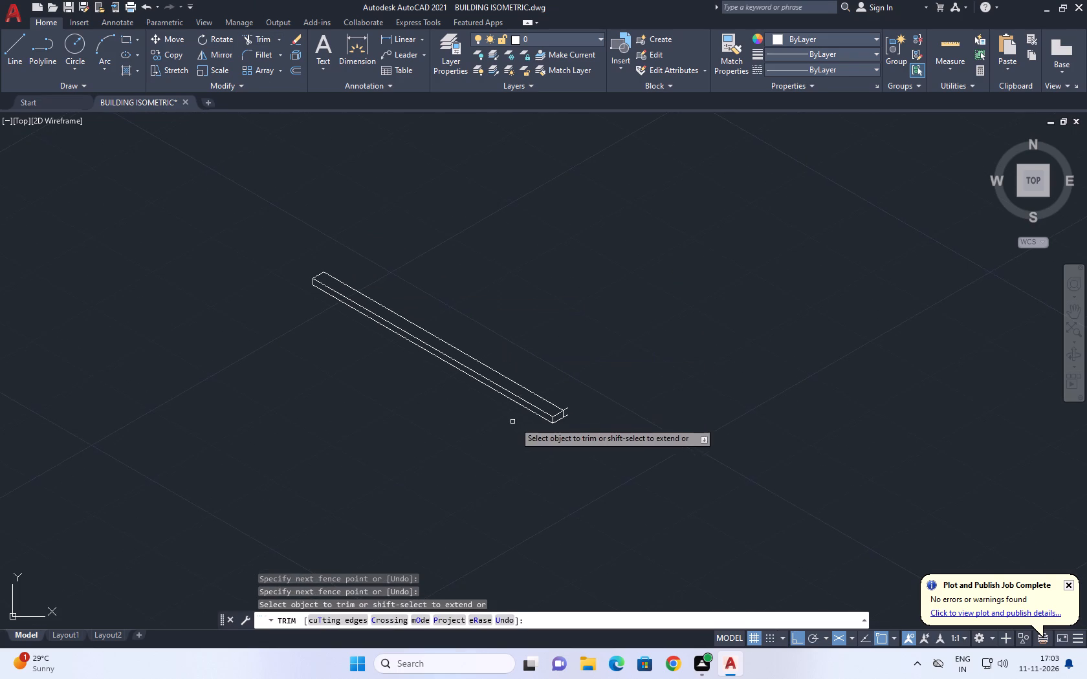
pyautogui.scroll(7, 555, 416)
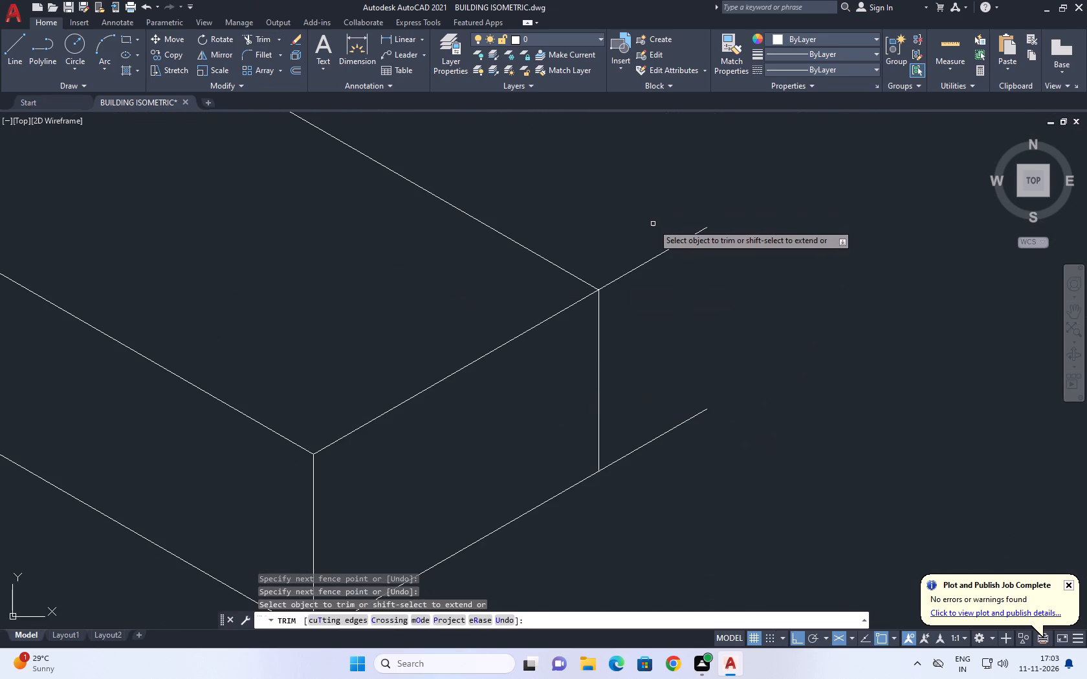
pyautogui.click(653, 224)
pyautogui.click(661, 471)
pyautogui.rightClick(655, 355)
pyautogui.click(693, 361)
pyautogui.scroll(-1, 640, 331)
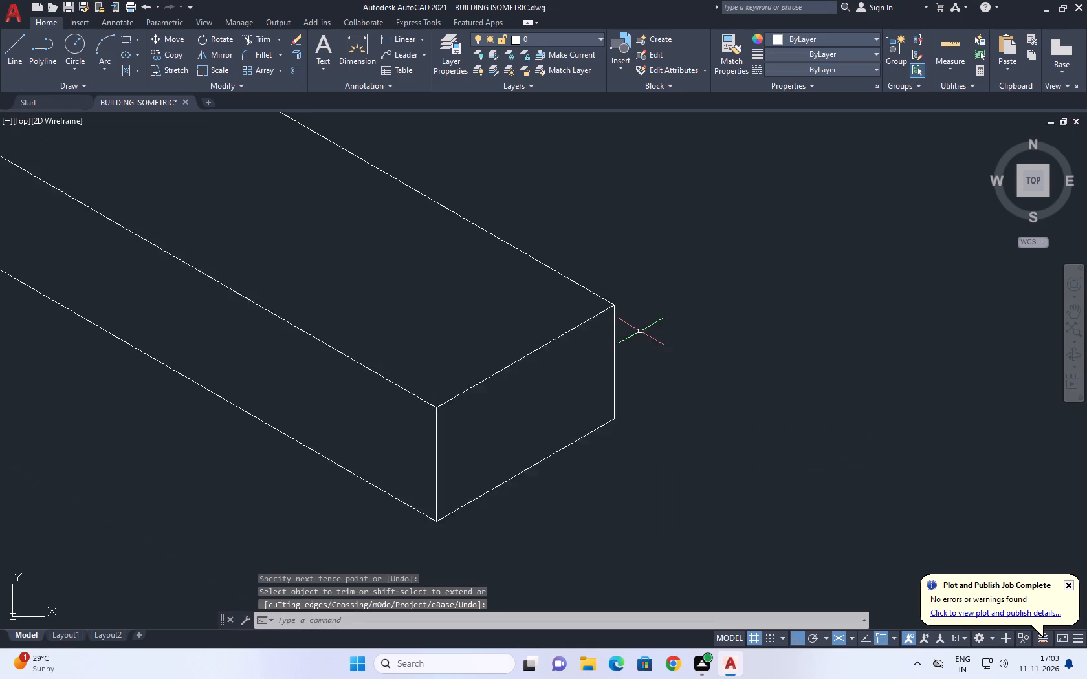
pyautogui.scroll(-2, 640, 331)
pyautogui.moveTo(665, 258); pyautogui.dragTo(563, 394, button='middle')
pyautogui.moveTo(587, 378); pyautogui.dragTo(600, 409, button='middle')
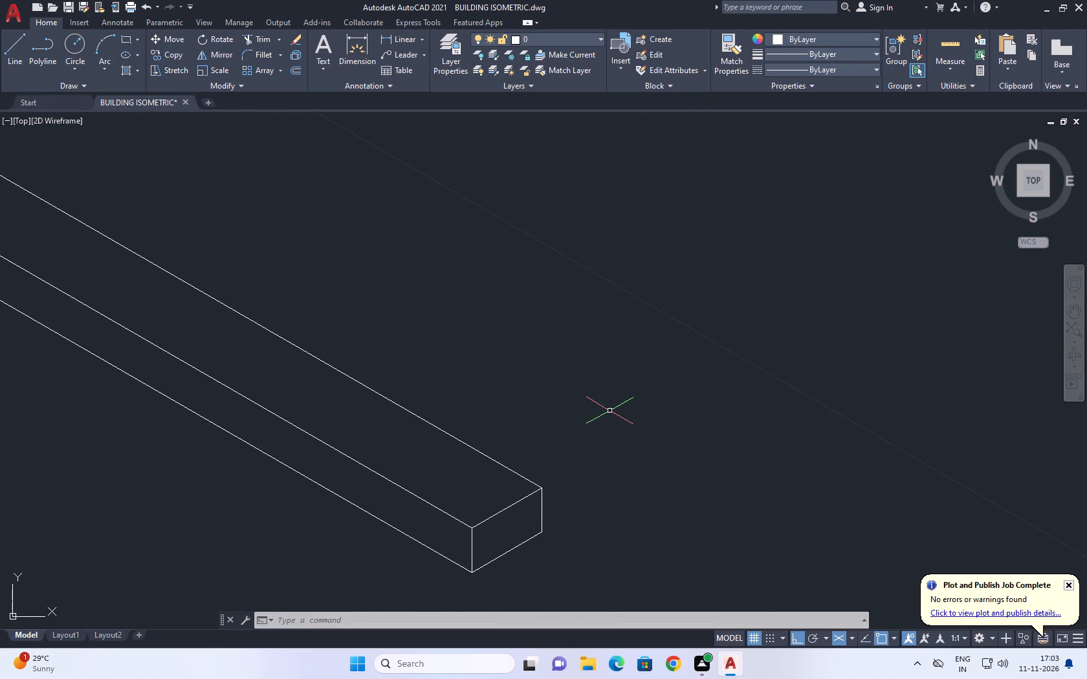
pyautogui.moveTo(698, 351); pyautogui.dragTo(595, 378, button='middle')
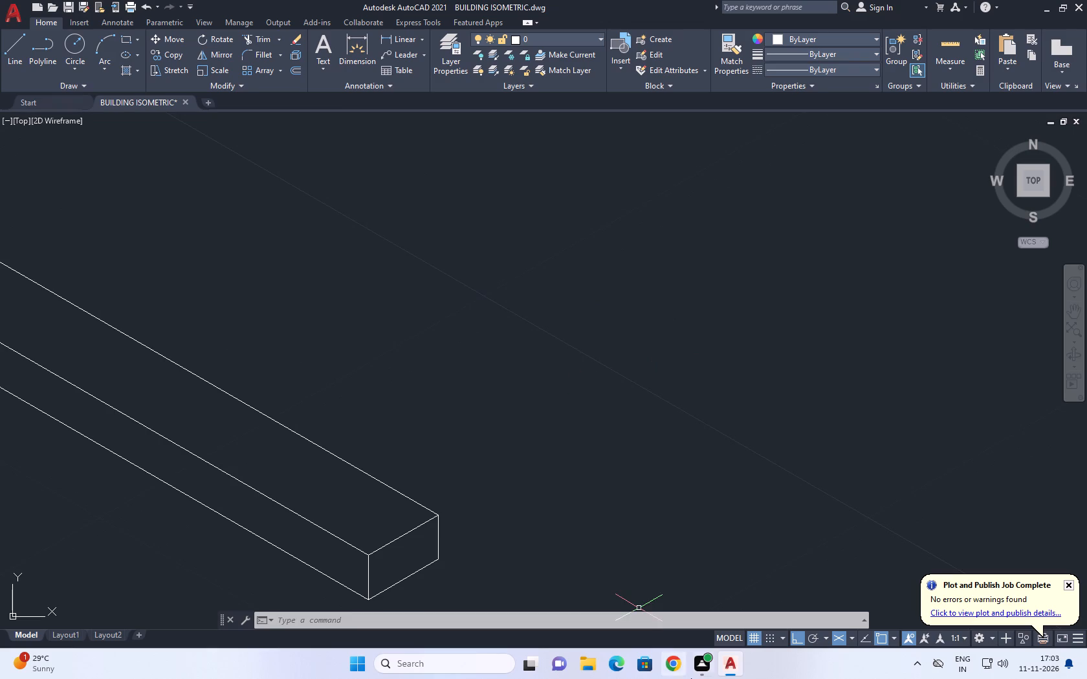
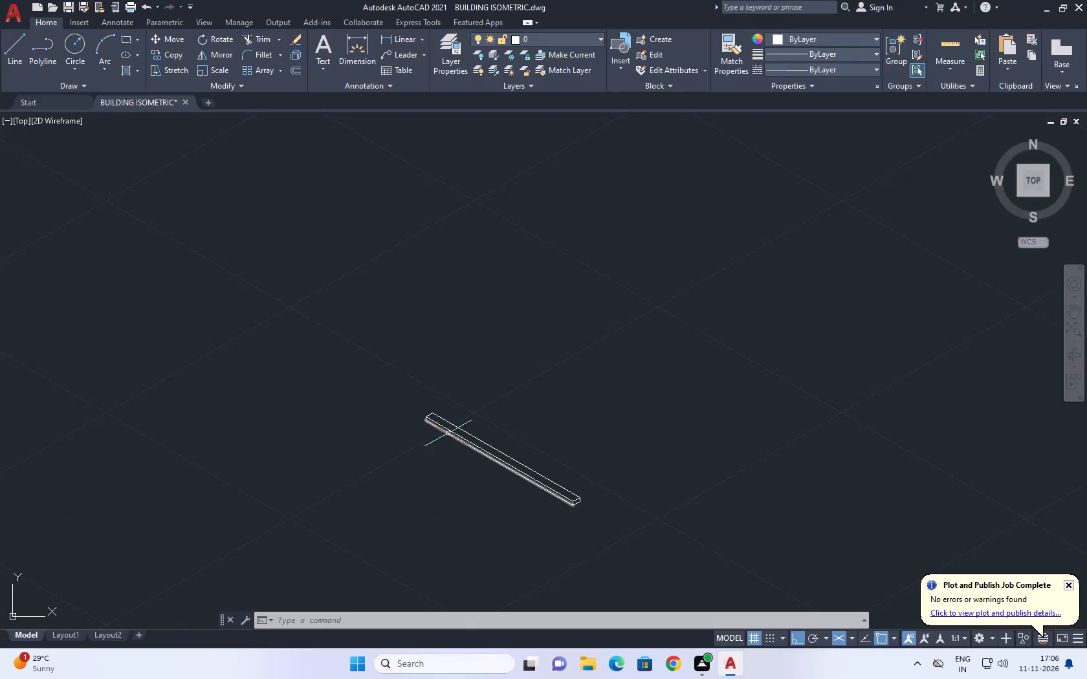
# Erase the entire slab, including the two short edges left over at its far end.
pyautogui.scroll(1, 434, 406)
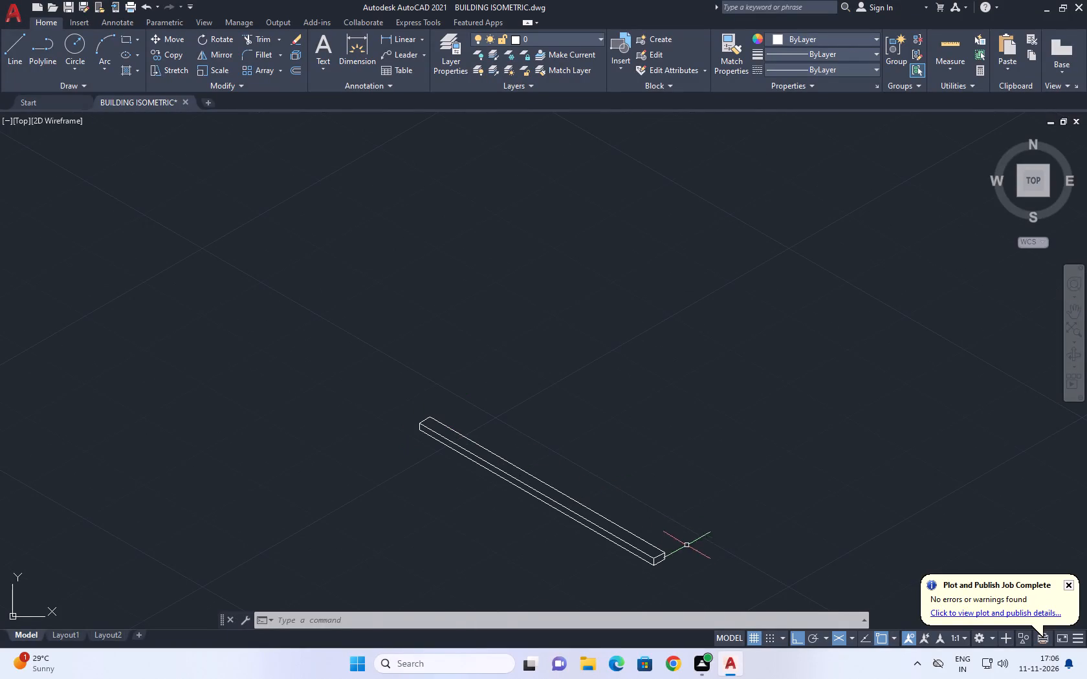
pyautogui.click(688, 555)
pyautogui.click(317, 400)
pyautogui.moveTo(433, 419); pyautogui.dragTo(382, 365, button='middle')
pyautogui.press('Delete')
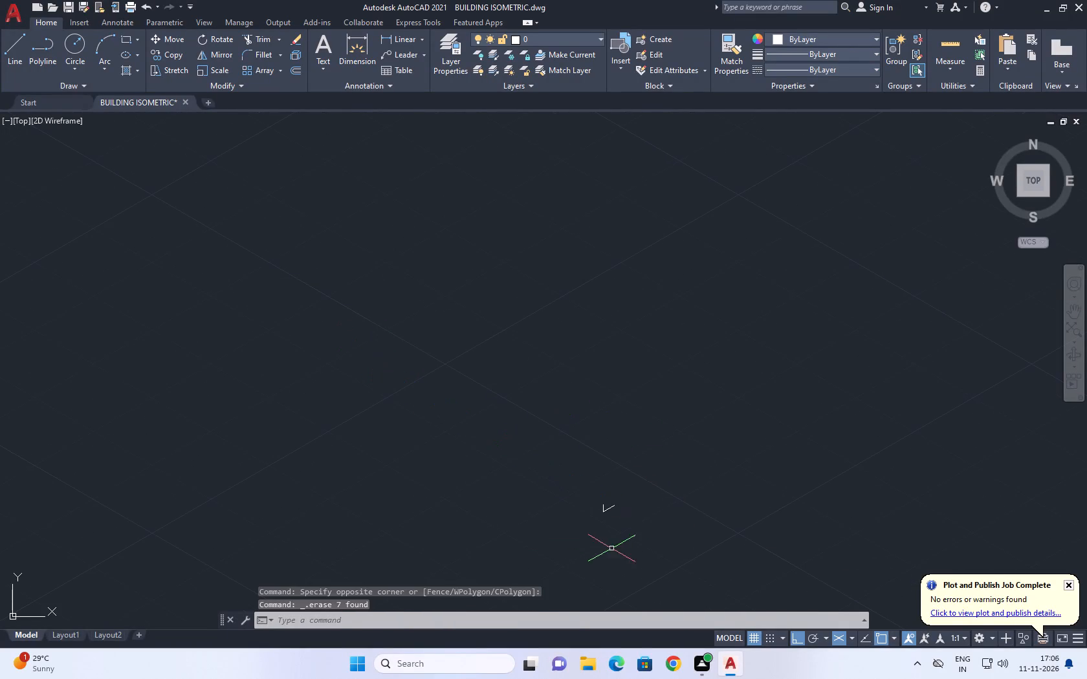
pyautogui.scroll(3, 611, 548)
pyautogui.moveTo(620, 537); pyautogui.dragTo(585, 455)
pyautogui.moveTo(498, 335); pyautogui.dragTo(462, 329)
pyautogui.moveTo(533, 359); pyautogui.dragTo(608, 430, button='middle')
pyautogui.press('Delete')
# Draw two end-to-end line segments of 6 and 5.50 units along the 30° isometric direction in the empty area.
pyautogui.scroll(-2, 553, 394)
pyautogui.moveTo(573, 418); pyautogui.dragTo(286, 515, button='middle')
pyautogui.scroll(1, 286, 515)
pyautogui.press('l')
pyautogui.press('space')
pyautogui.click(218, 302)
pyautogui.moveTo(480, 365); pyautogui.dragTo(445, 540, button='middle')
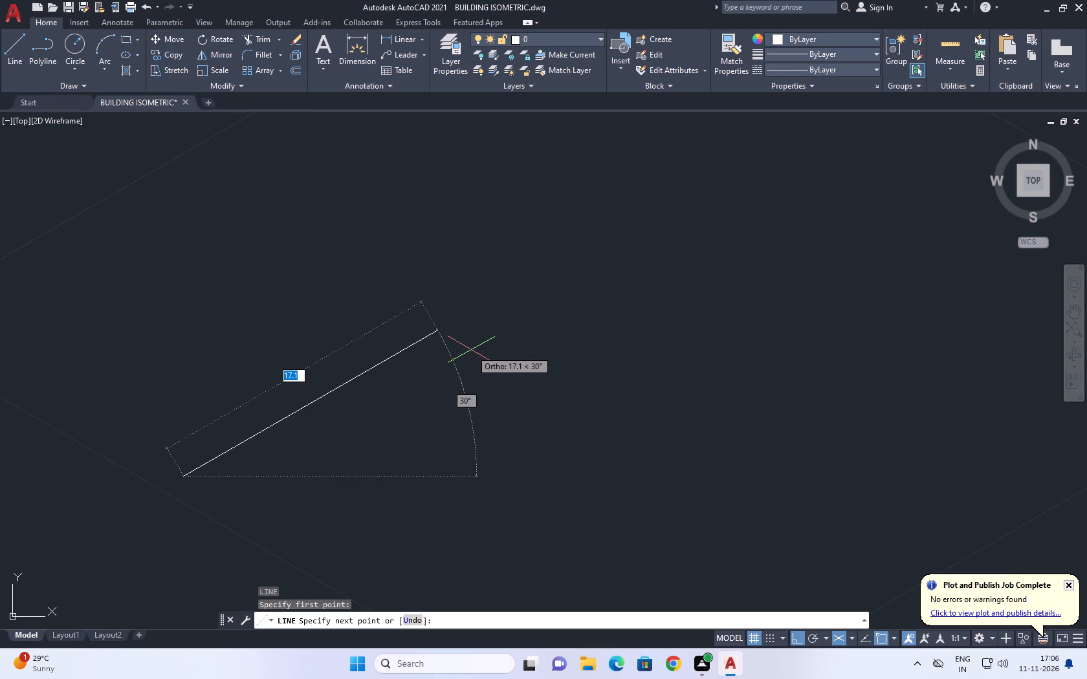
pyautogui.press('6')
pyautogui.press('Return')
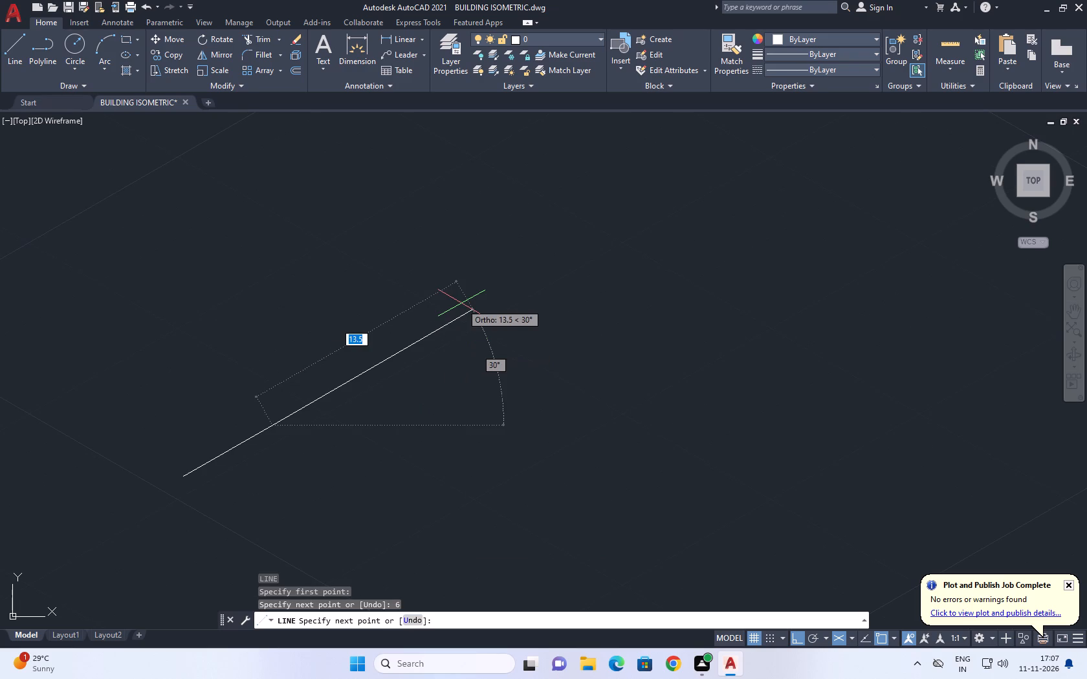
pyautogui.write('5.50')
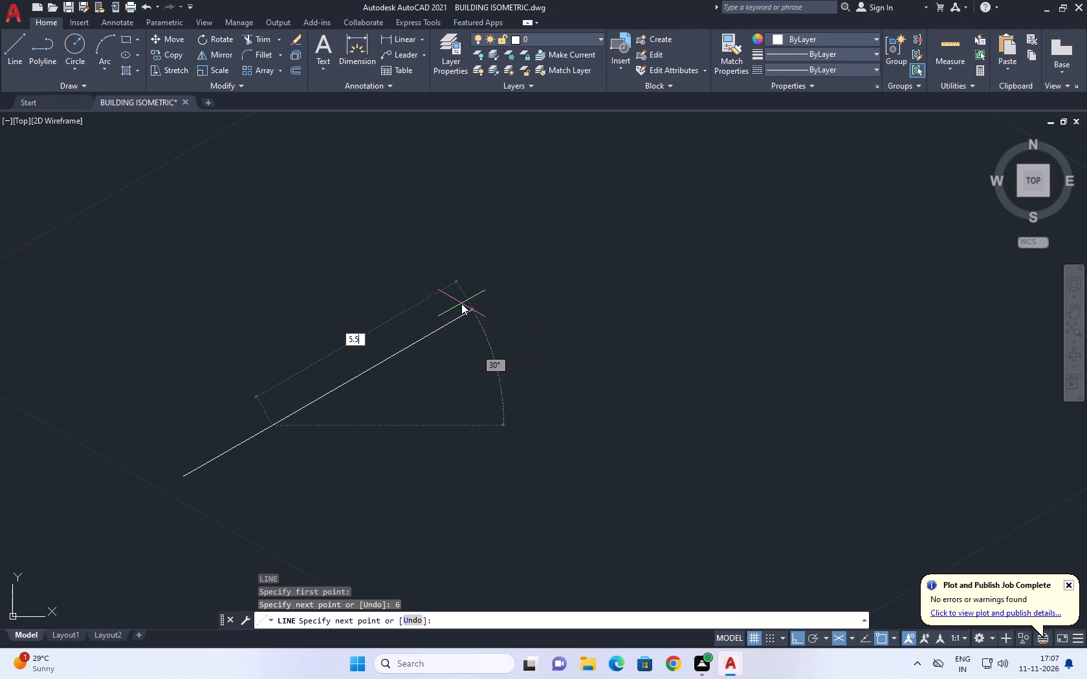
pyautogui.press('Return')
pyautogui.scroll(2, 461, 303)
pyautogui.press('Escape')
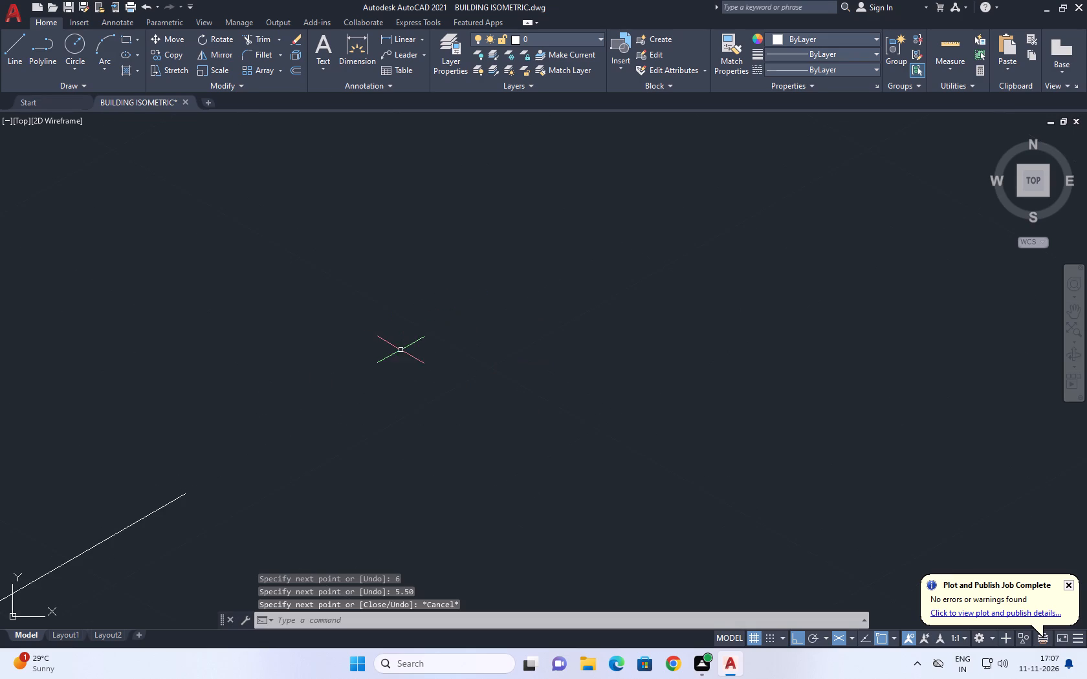
# Set the linear precision of the ISO-25 dimension style to 0.00 and make the style current.
pyautogui.scroll(-3, 401, 351)
pyautogui.write('D')
pyautogui.press('space')
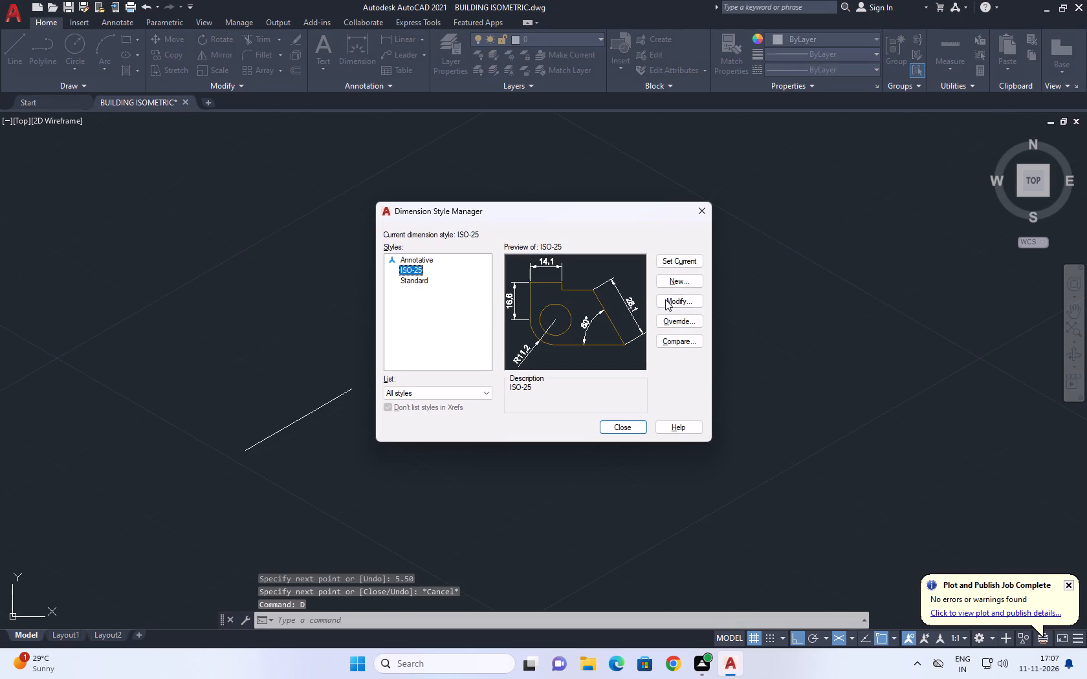
pyautogui.click(665, 299)
pyautogui.click(476, 234)
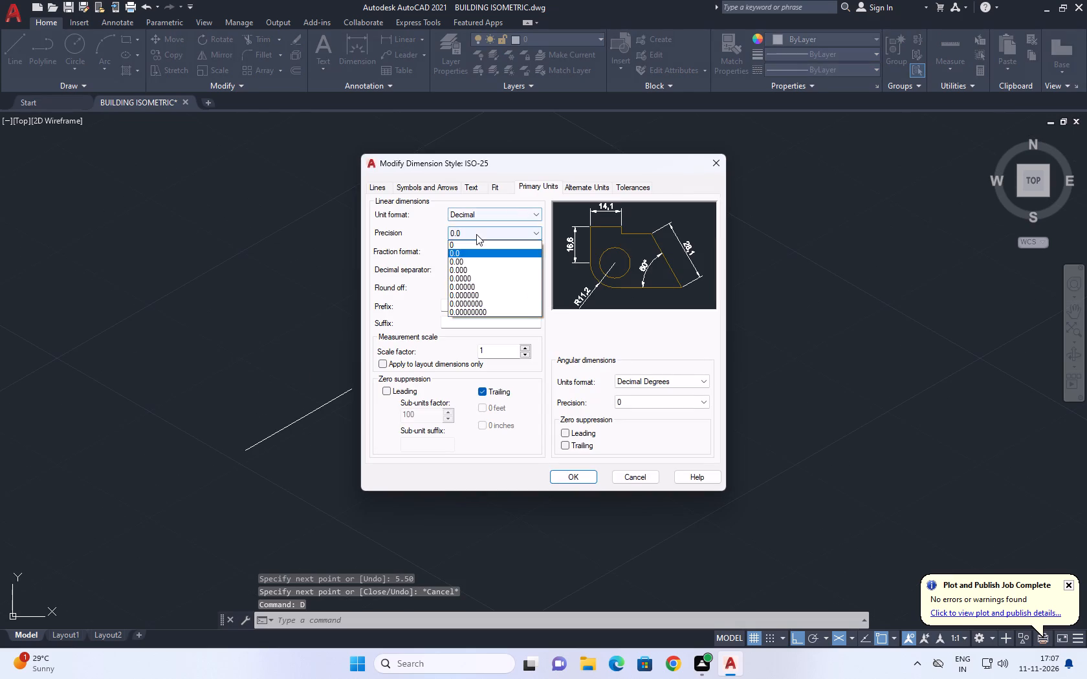
pyautogui.click(466, 260)
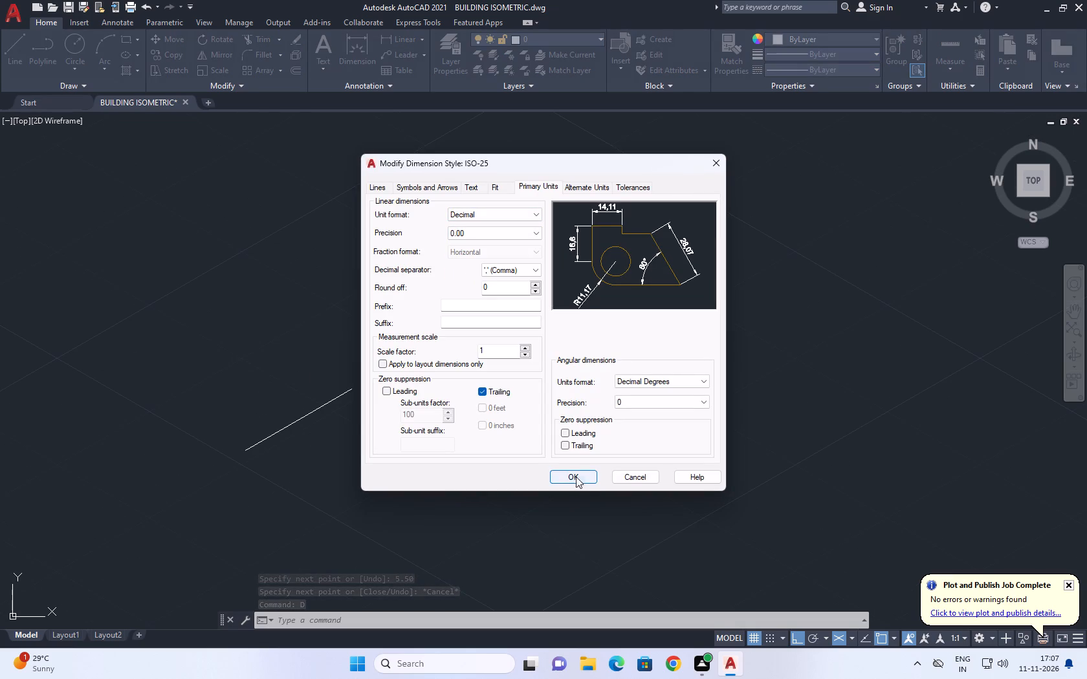
pyautogui.click(576, 475)
pyautogui.click(673, 257)
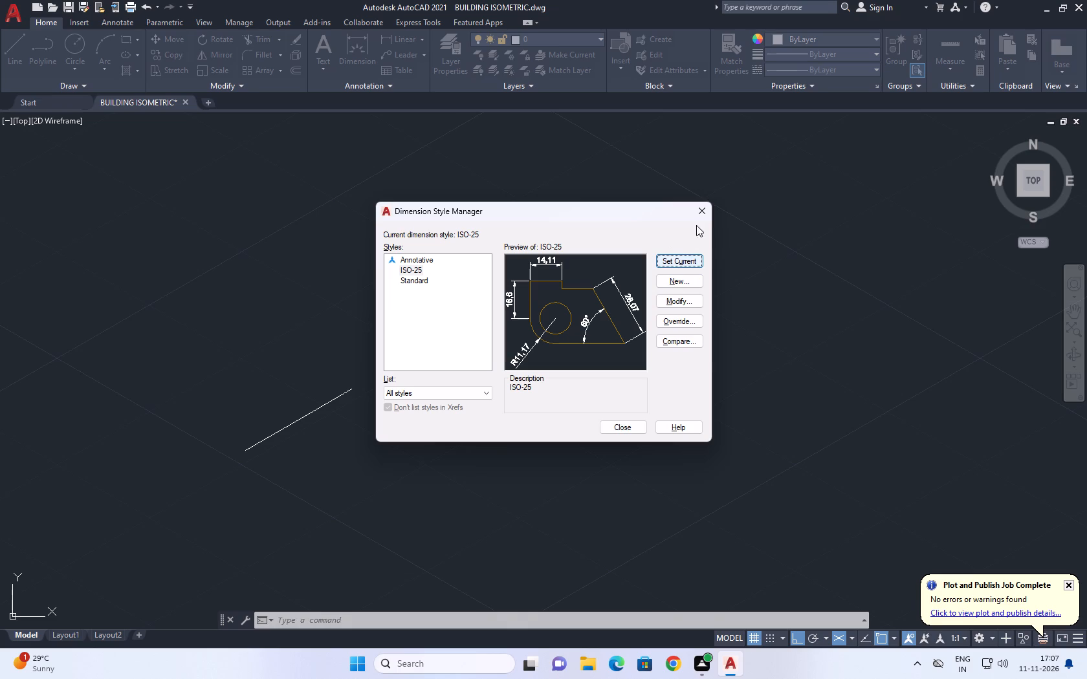
pyautogui.click(707, 211)
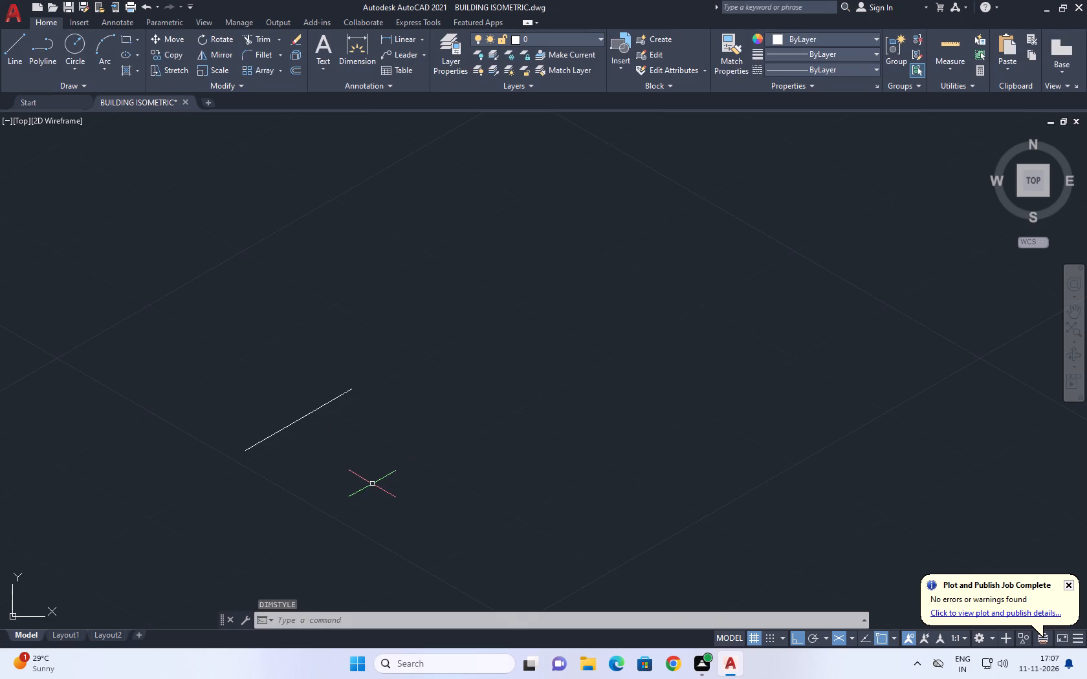
# Set the length precision of the drawing units to two decimal places (0.00).
pyautogui.write('UN')
pyautogui.press('space')
pyautogui.press('space')
pyautogui.scroll(3, 373, 484)
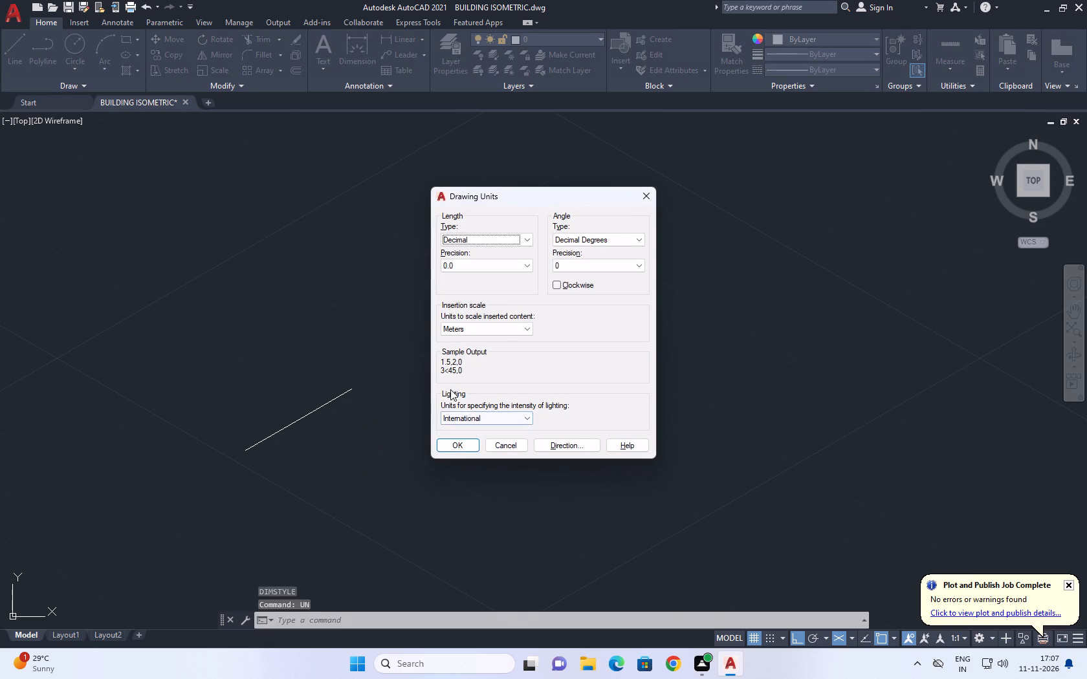
pyautogui.click(505, 269)
pyautogui.click(465, 292)
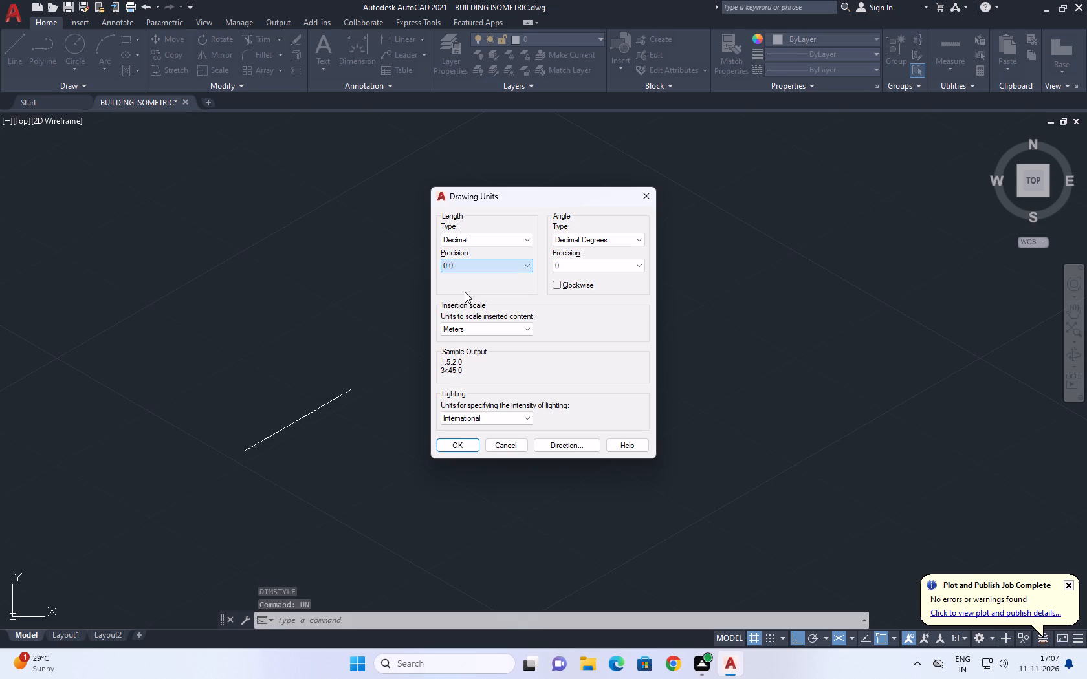
pyautogui.click(452, 444)
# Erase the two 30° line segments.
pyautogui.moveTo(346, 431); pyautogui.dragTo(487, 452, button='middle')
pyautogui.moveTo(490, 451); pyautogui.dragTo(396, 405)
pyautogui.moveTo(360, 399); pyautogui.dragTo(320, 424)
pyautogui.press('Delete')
# Start a new base line along the 30° isometric direction with consecutive segments of 6 and 5.50 units.
pyautogui.moveTo(459, 439); pyautogui.dragTo(366, 512, button='middle')
pyautogui.press('l')
pyautogui.press('space')
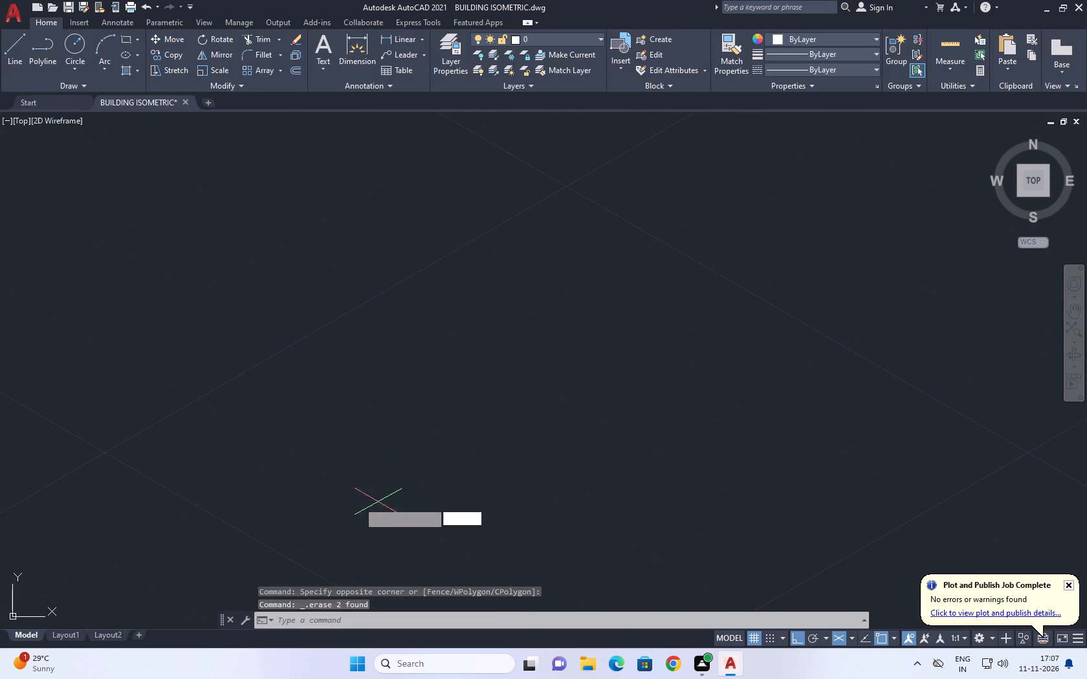
pyautogui.moveTo(249, 511); pyautogui.dragTo(274, 504)
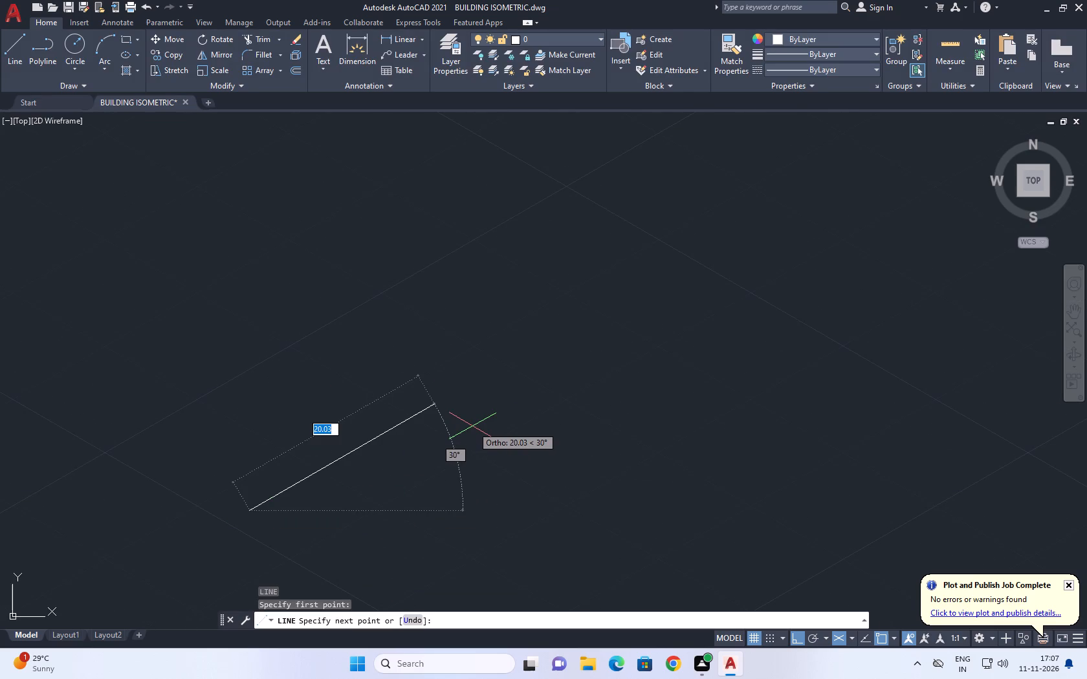
pyautogui.press('6')
pyautogui.press('Return')
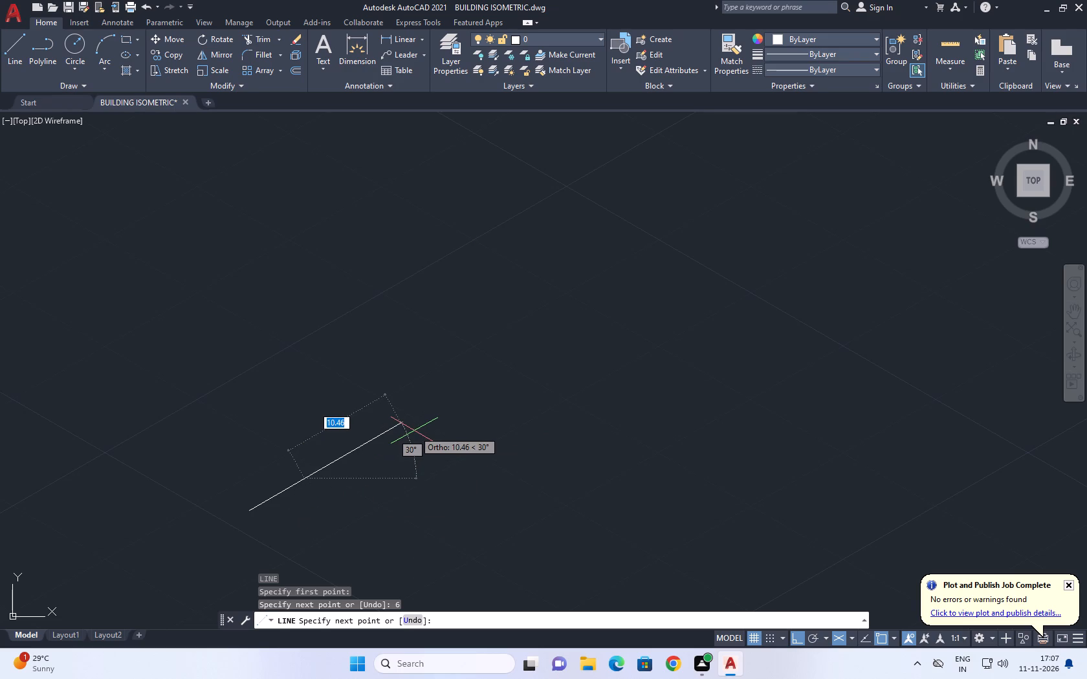
pyautogui.write('5.50')
pyautogui.press('Return')
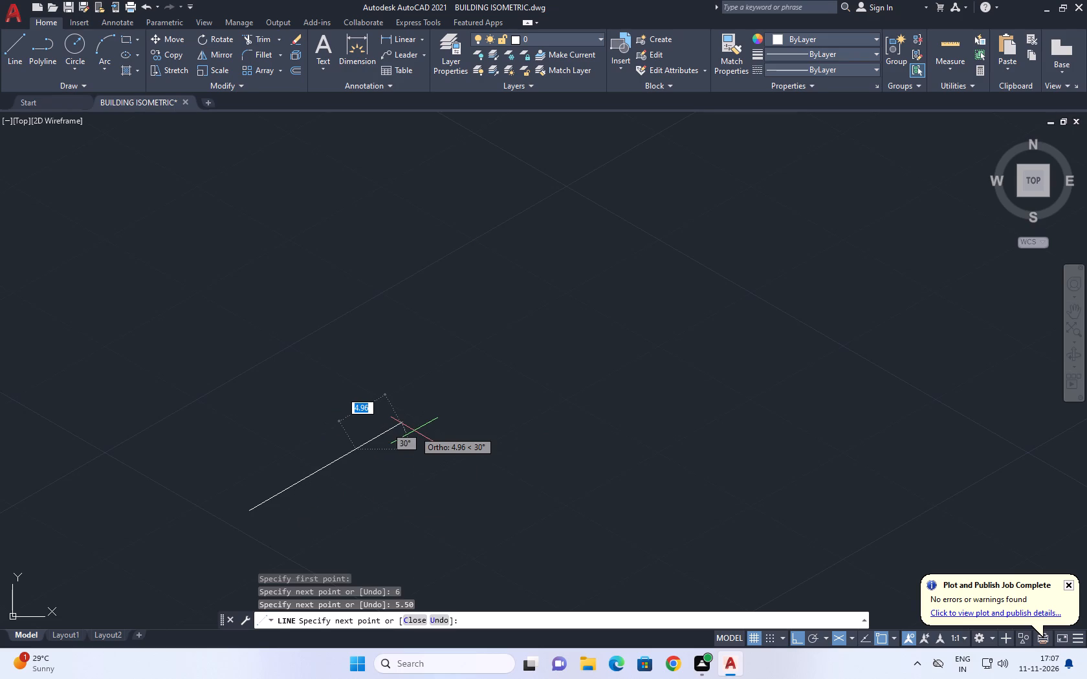
# Continue the base line in the same 30° direction with consecutive segments of 6, 6.50 and 4 units.
pyautogui.moveTo(249, 497); pyautogui.dragTo(263, 464, button='middle')
pyautogui.moveTo(488, 342); pyautogui.dragTo(163, 451, button='middle')
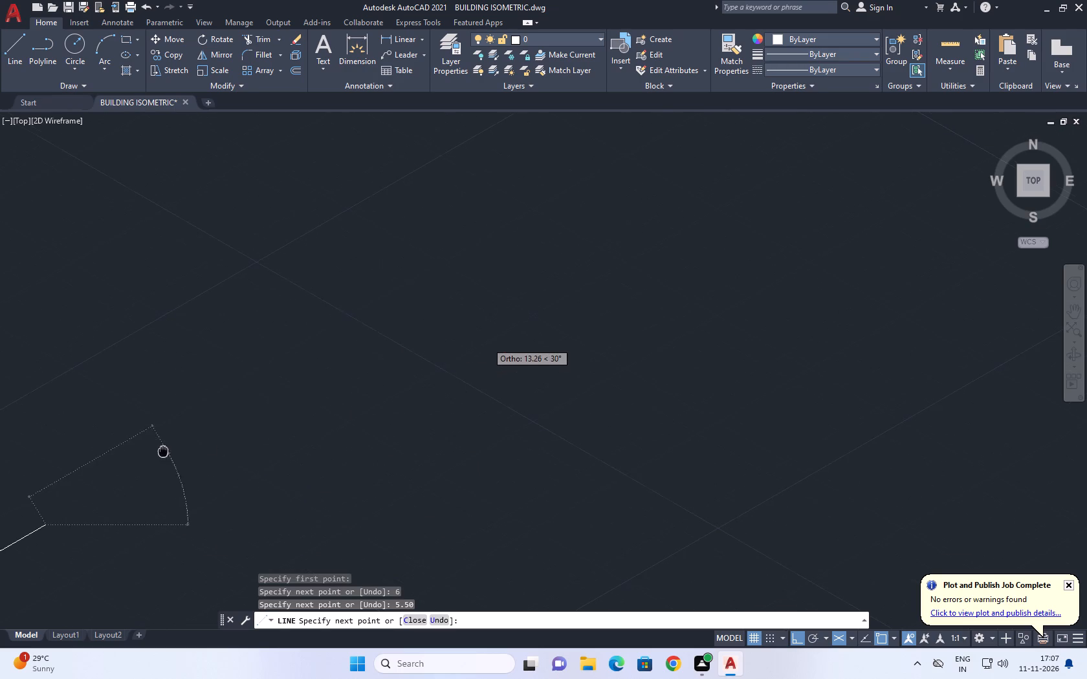
pyautogui.press('6')
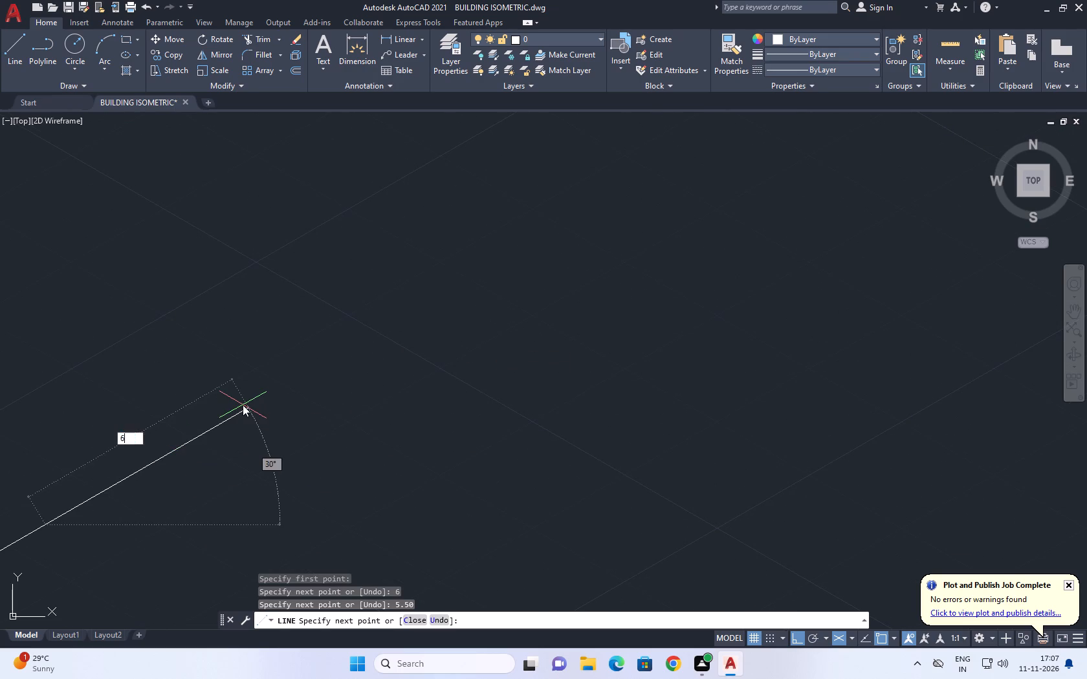
pyautogui.press('Return')
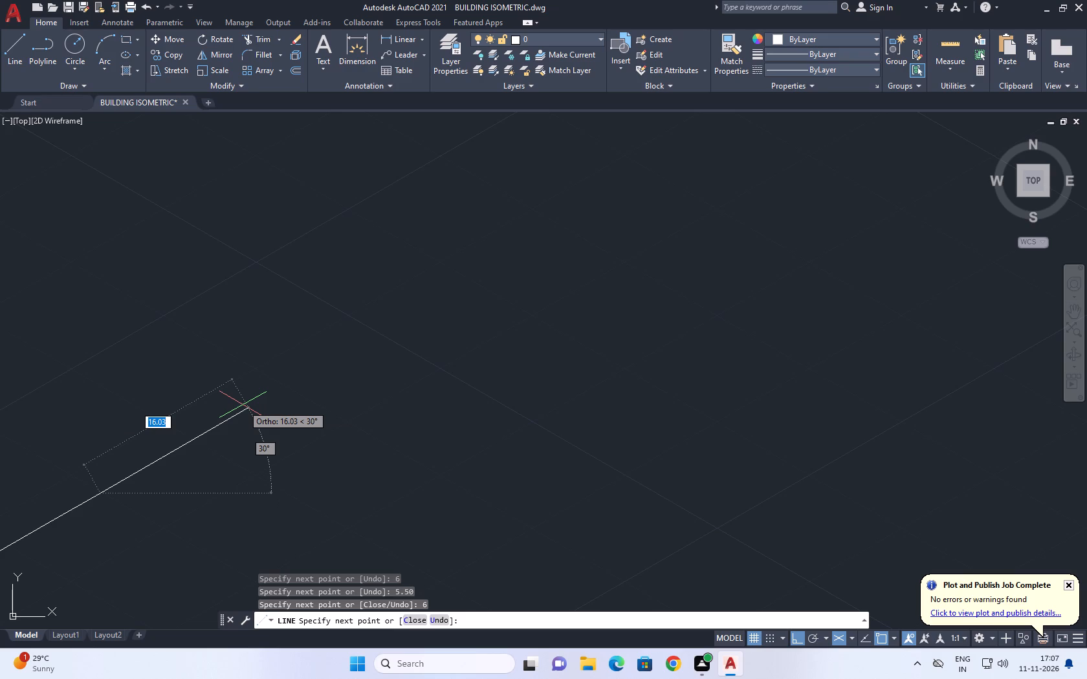
pyautogui.moveTo(239, 441); pyautogui.dragTo(192, 491, button='middle')
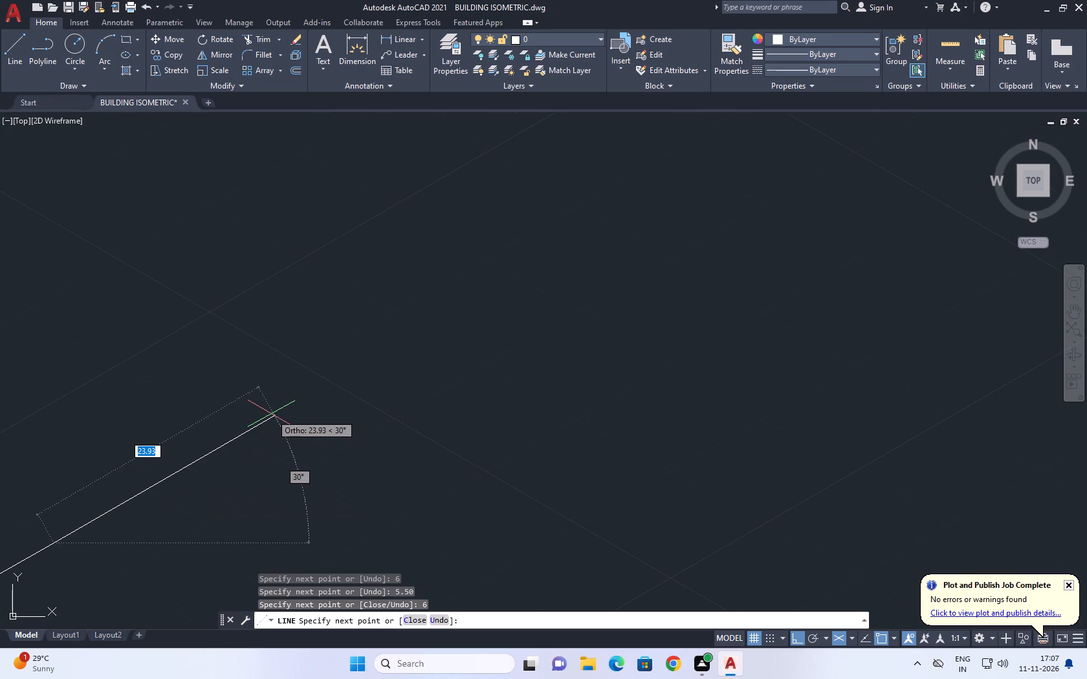
pyautogui.write('6.')
pyautogui.write('50')
pyautogui.press('Return')
pyautogui.moveTo(254, 423); pyautogui.dragTo(47, 618, button='middle')
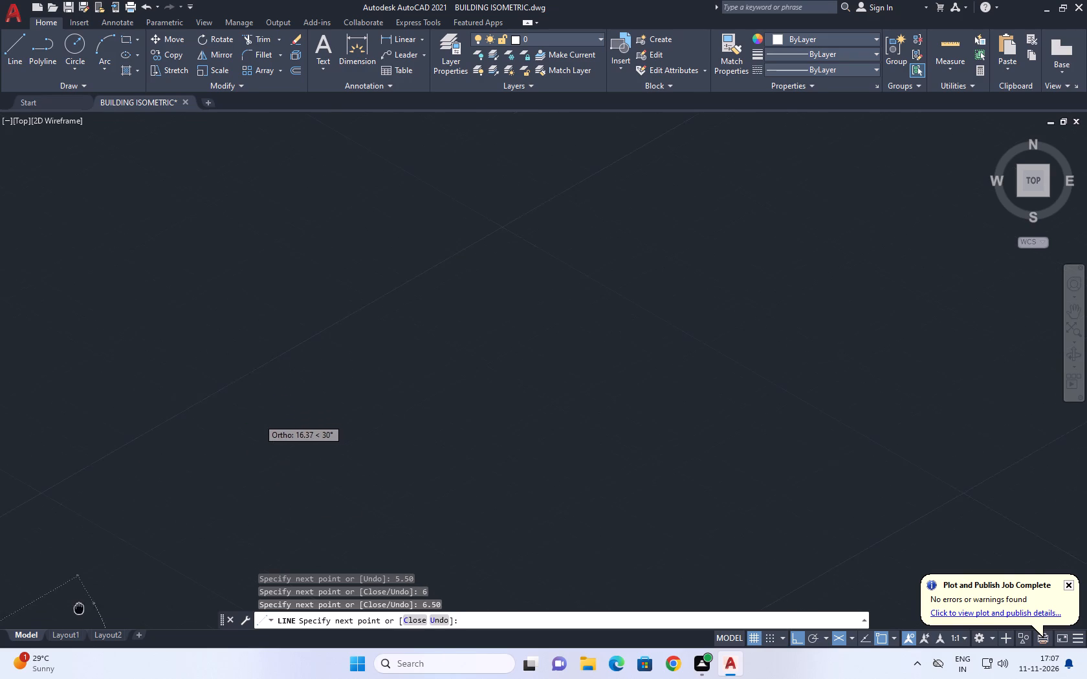
pyautogui.press('4')
pyautogui.press('Return')
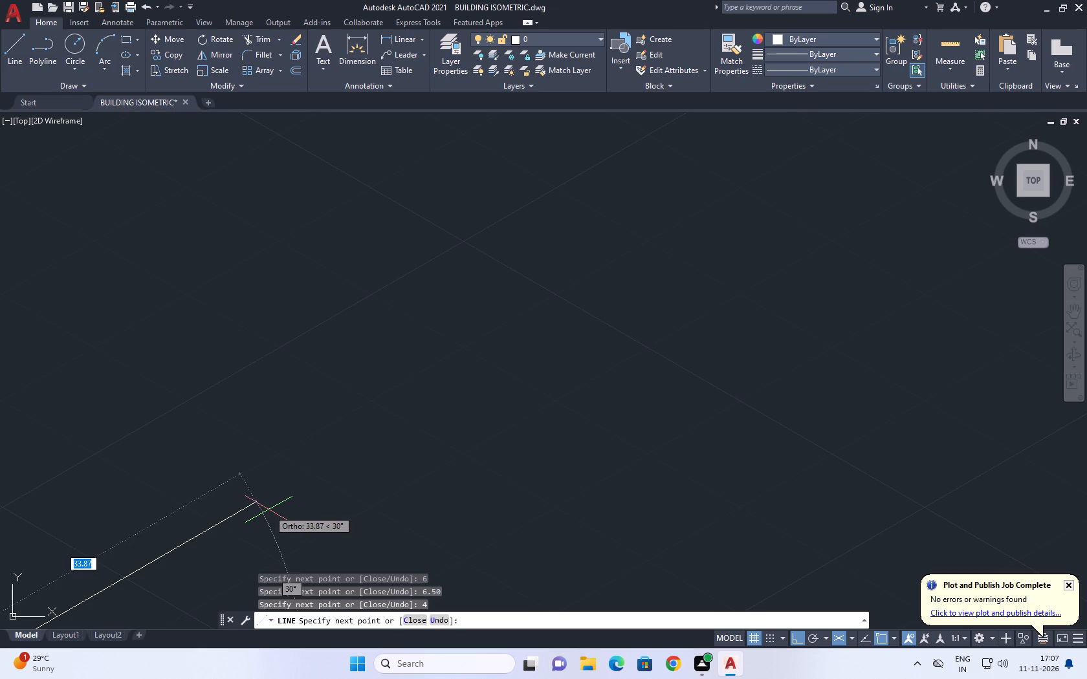
pyautogui.press('Escape')
# Switch to the right isoplane and draw a 1-unit vertical line upward from the lower end of the base line.
pyautogui.scroll(-2, 379, 458)
pyautogui.moveTo(35, 599); pyautogui.dragTo(308, 375, button='middle')
pyautogui.scroll(-1, 107, 494)
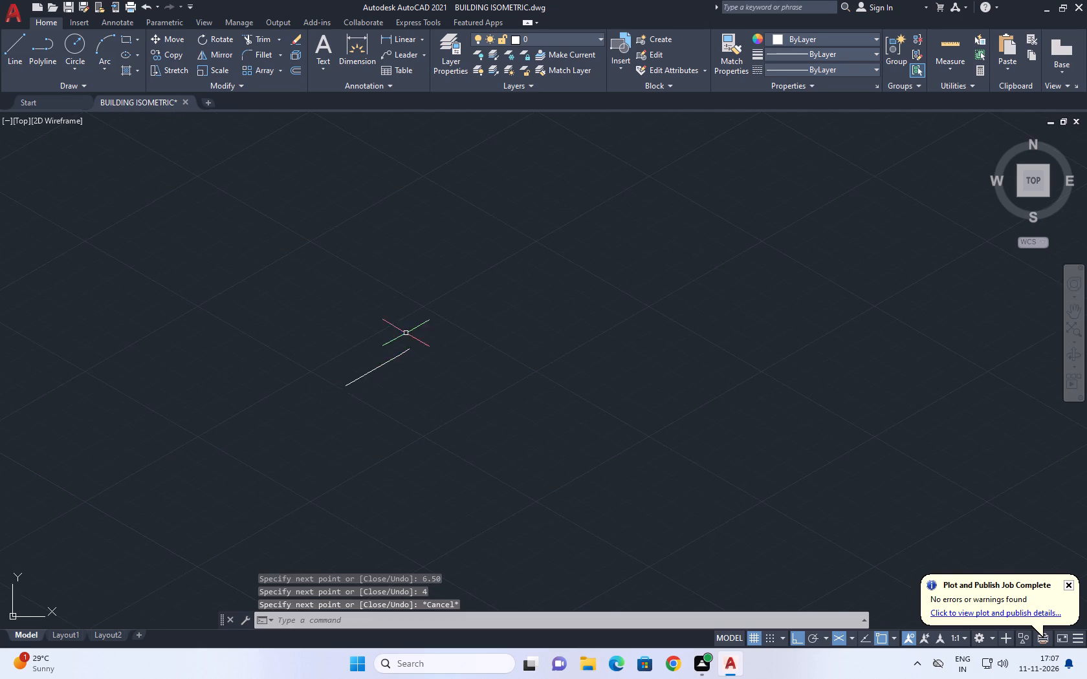
pyautogui.scroll(1, 404, 331)
pyautogui.scroll(4, 336, 407)
pyautogui.moveTo(357, 447); pyautogui.dragTo(413, 446, button='middle')
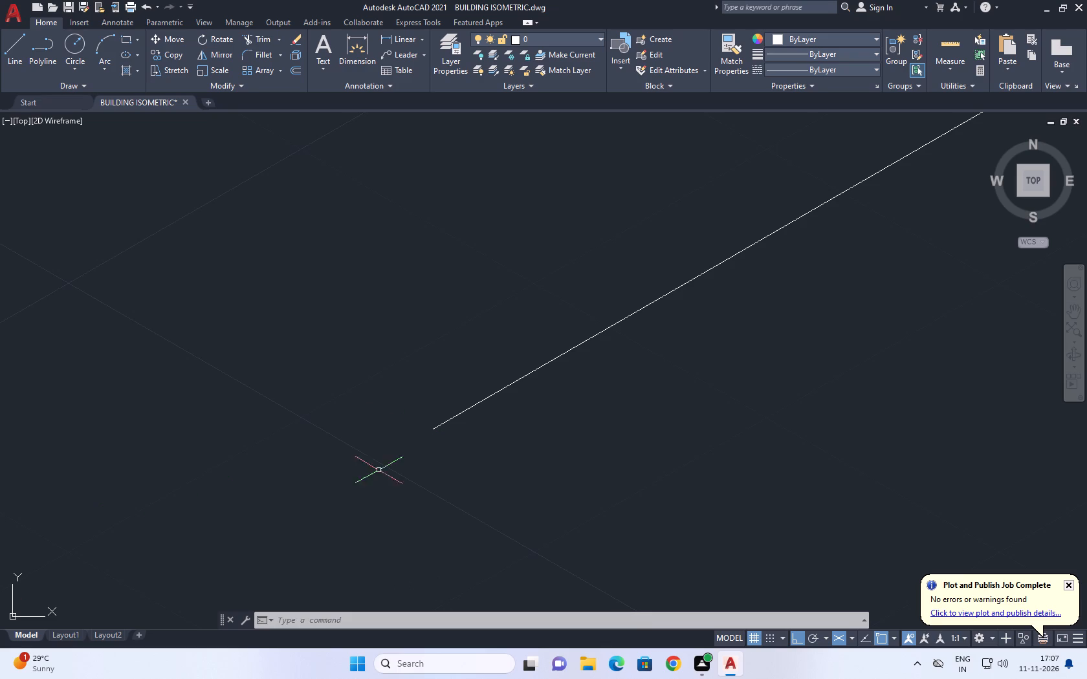
pyautogui.moveTo(420, 434); pyautogui.dragTo(363, 469, button='middle')
pyautogui.scroll(1, 372, 464)
pyautogui.press('l')
pyautogui.press('space')
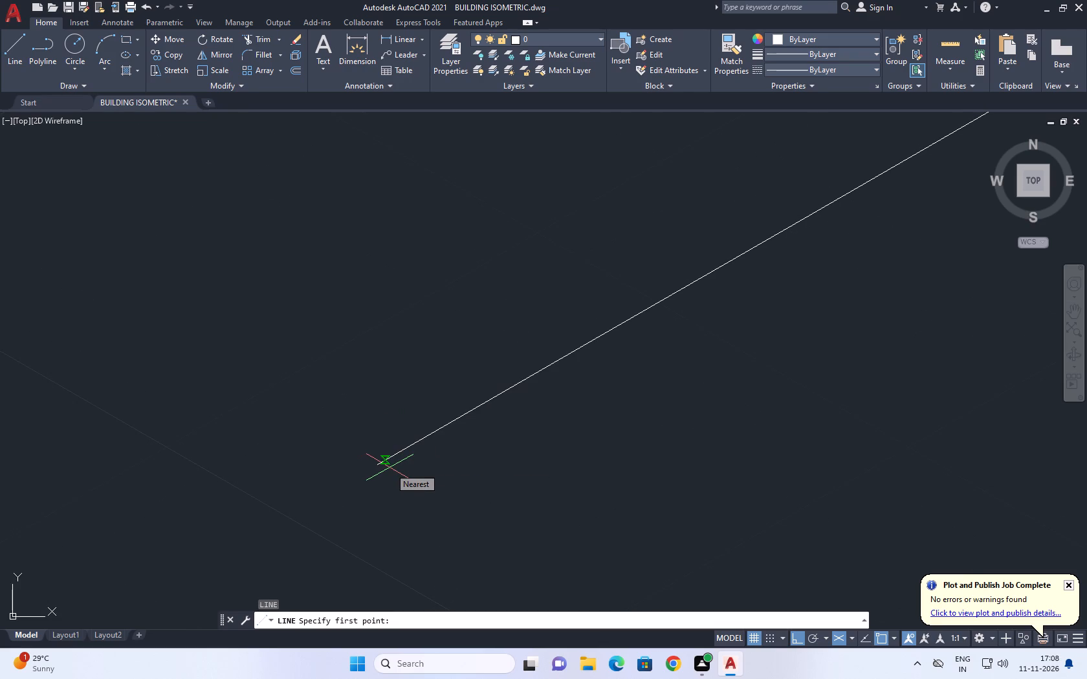
pyautogui.scroll(2, 391, 447)
pyautogui.click(351, 497)
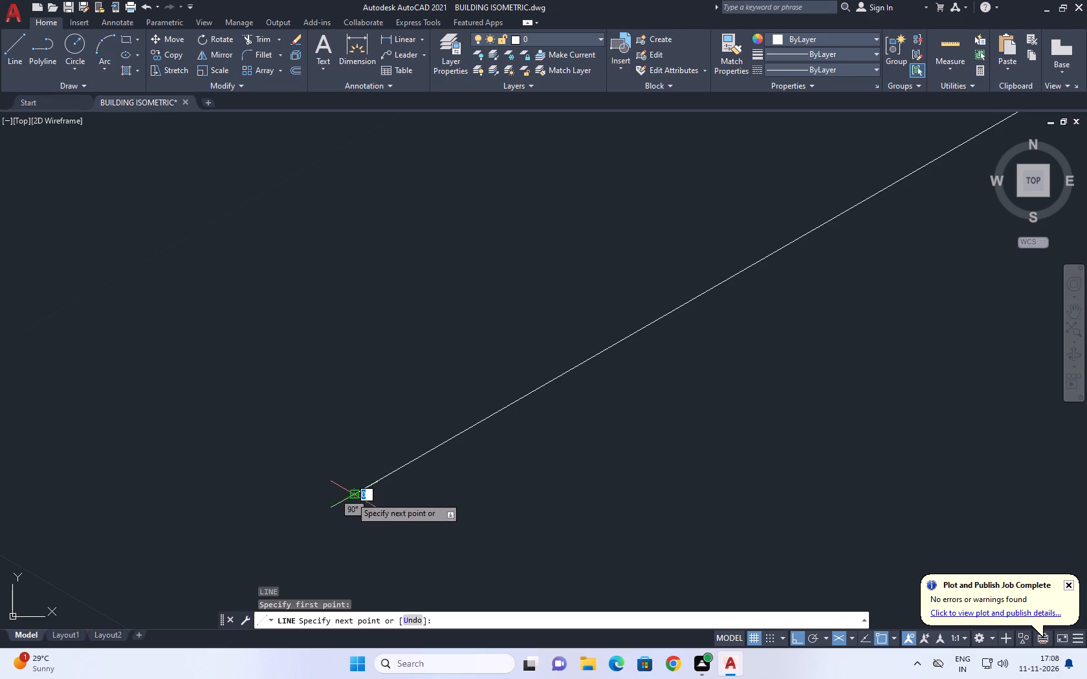
pyautogui.scroll(-3, 355, 465)
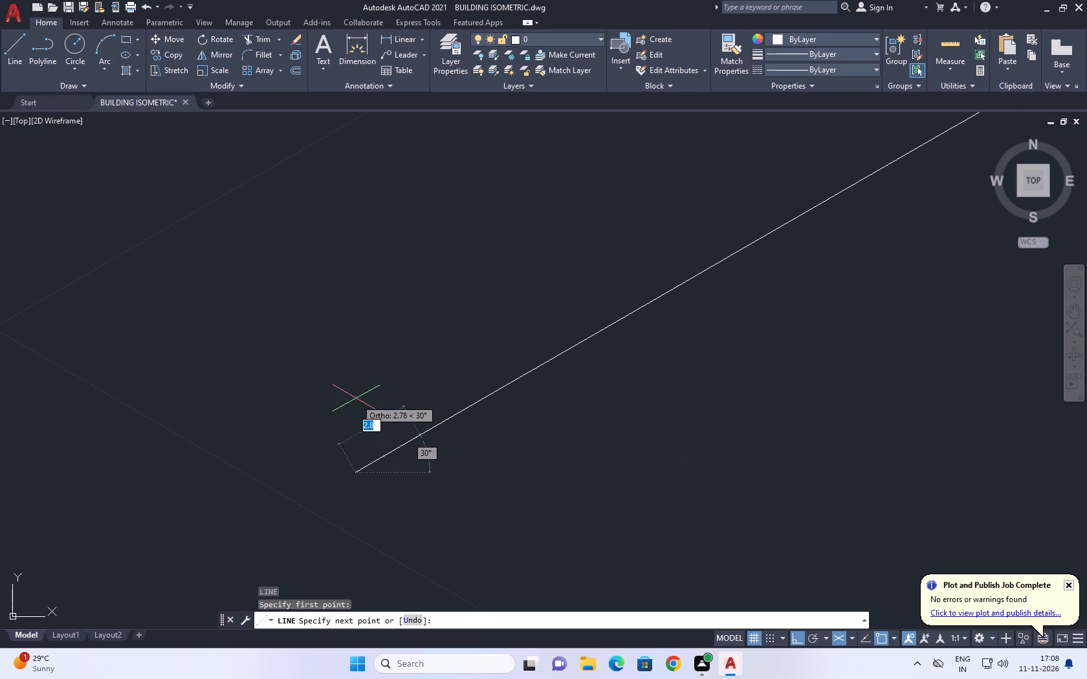
pyautogui.press('F5')
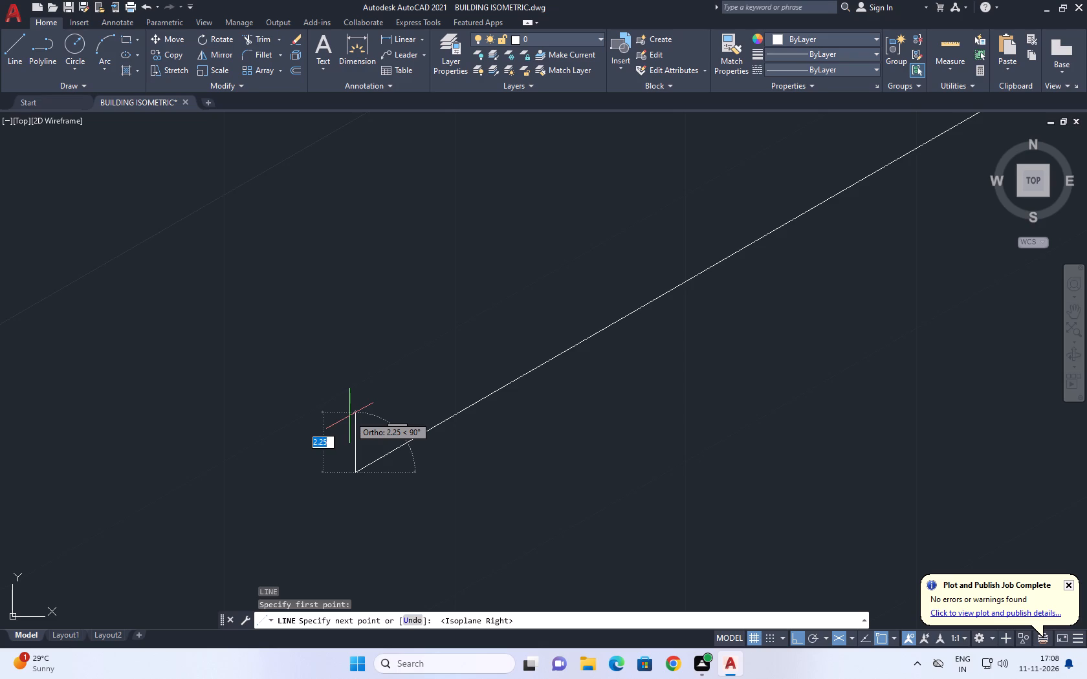
pyautogui.press('1')
pyautogui.press('Return')
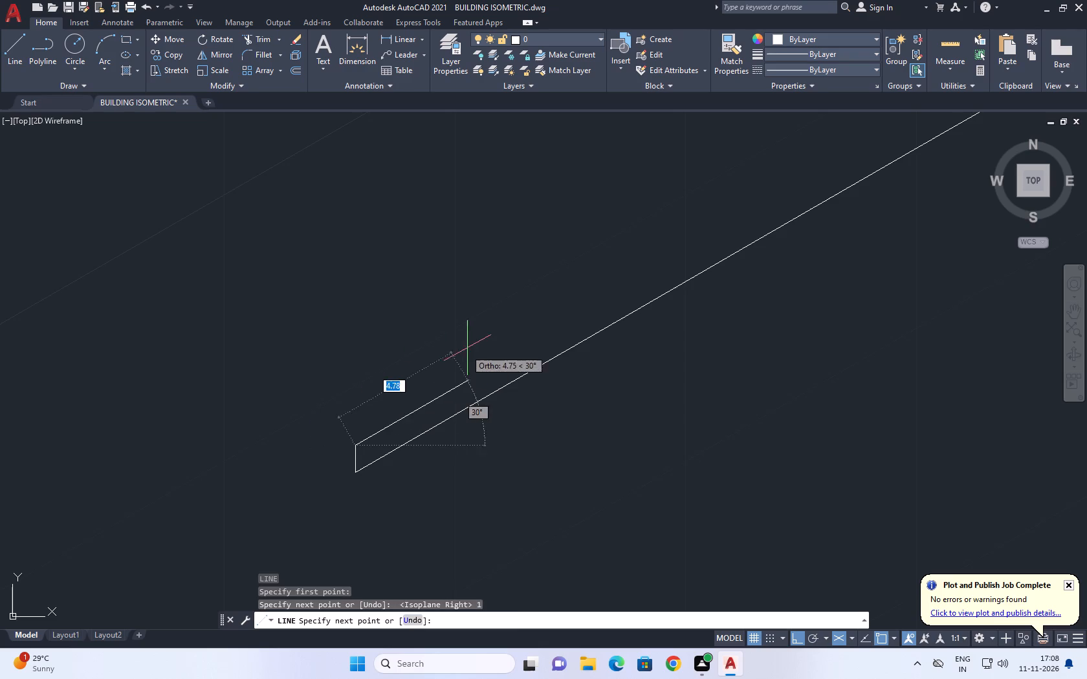
# Draw a line about 28 units long at 30° from the top of the vertical, parallel to the base line.
pyautogui.moveTo(472, 362); pyautogui.dragTo(250, 436, button='middle')
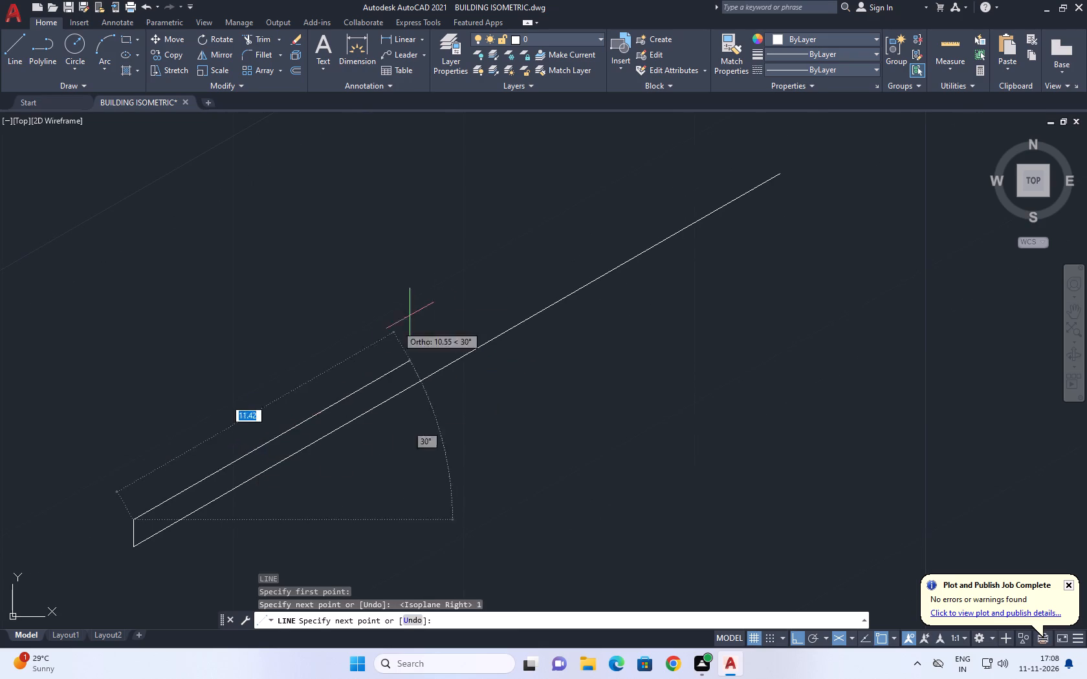
pyautogui.moveTo(435, 301); pyautogui.dragTo(274, 433, button='middle')
pyautogui.scroll(3, 575, 288)
pyautogui.scroll(2, 700, 272)
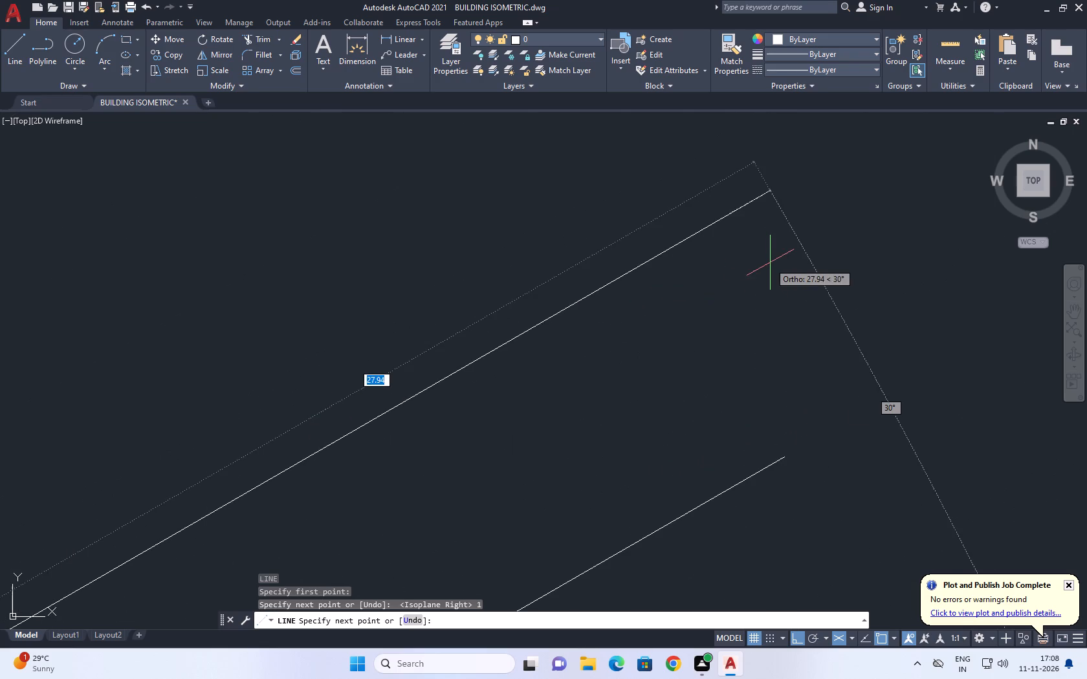
pyautogui.moveTo(768, 260); pyautogui.dragTo(765, 254)
pyautogui.press('space')
# Draw a vertical line upward from the upper end of the base line, extending past the level of the parallel line.
pyautogui.press('space')
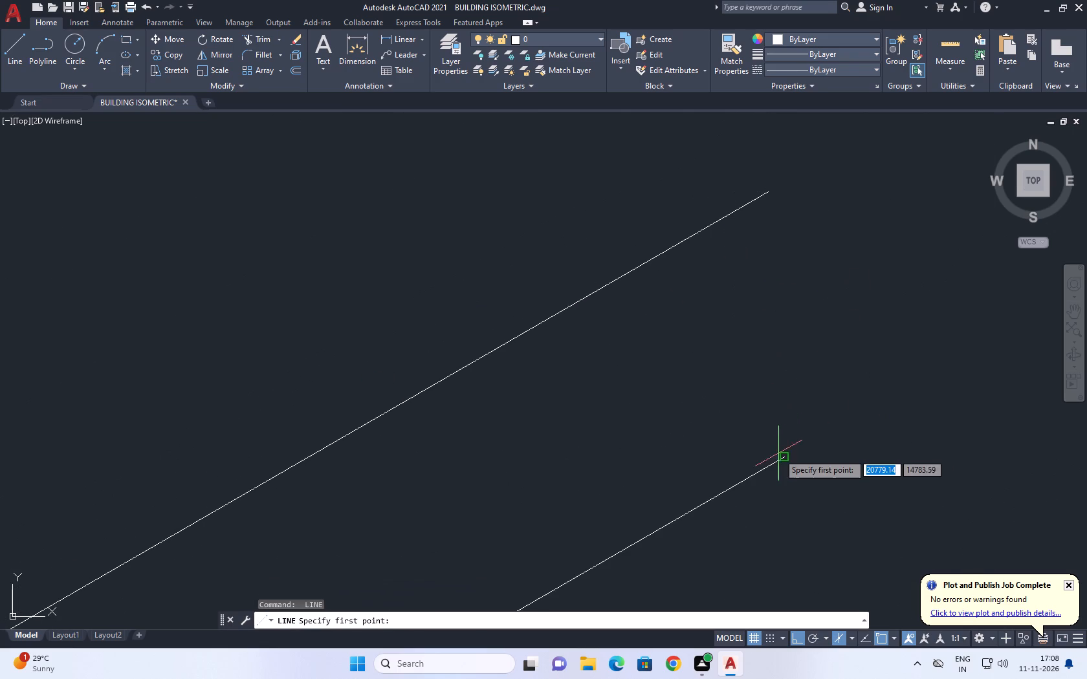
pyautogui.click(786, 453)
pyautogui.moveTo(775, 274); pyautogui.dragTo(778, 387, button='middle')
pyautogui.scroll(1, 778, 387)
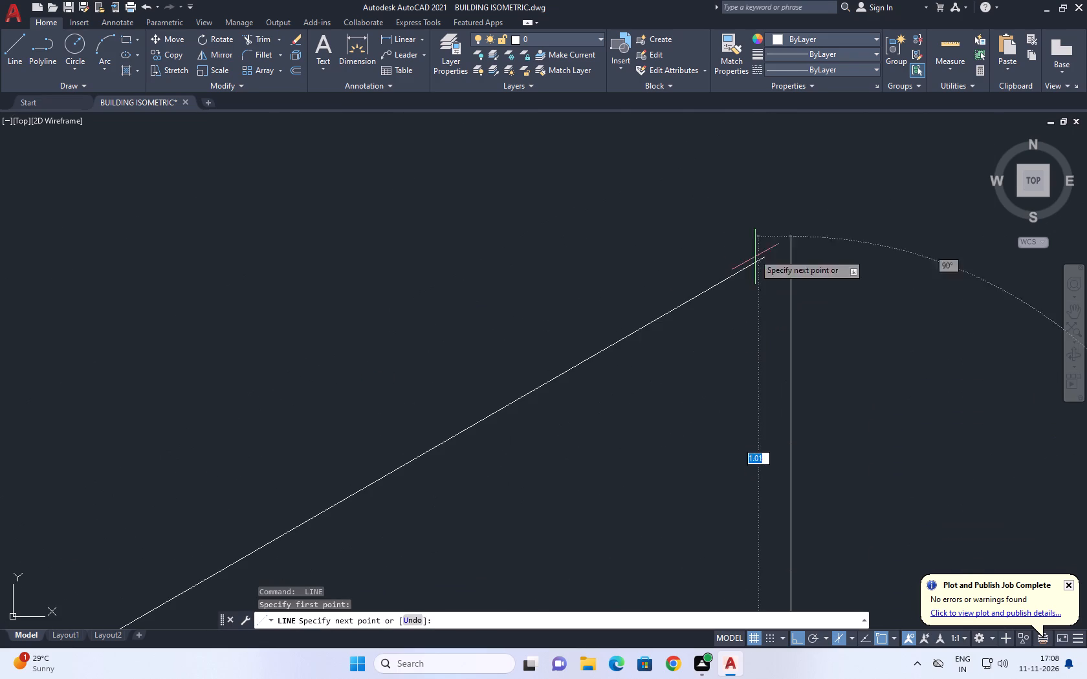
pyautogui.click(745, 179)
pyautogui.press('space')
# Fillet the long parallel line and the vertical with radius 0 to close the strip's upper-end corner.
pyautogui.moveTo(766, 271); pyautogui.dragTo(762, 333, button='middle')
pyautogui.press('f')
pyautogui.press('space')
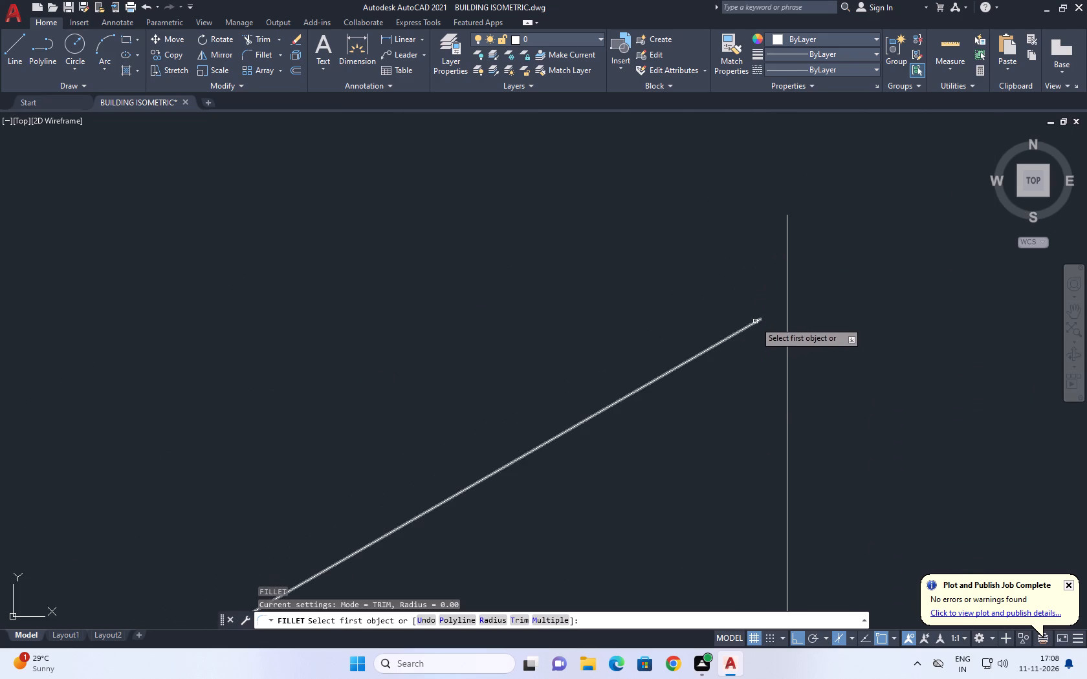
pyautogui.click(756, 323)
pyautogui.click(787, 329)
pyautogui.scroll(-2, 727, 312)
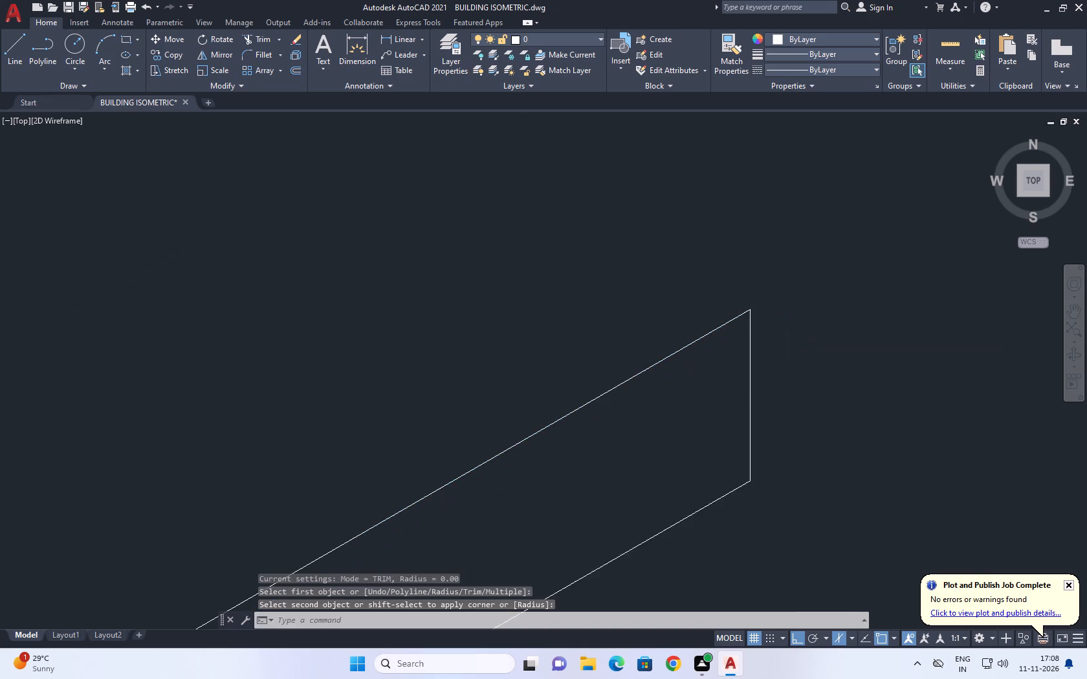
# Switch to the left isoplane and copy the strip's whole outline, including every base segment, 0.25 units in the 150° direction from its lower bottom corner.
pyautogui.scroll(-2, 727, 312)
pyautogui.moveTo(620, 398); pyautogui.dragTo(780, 255, button='middle')
pyautogui.scroll(-4, 780, 255)
pyautogui.scroll(2, 553, 407)
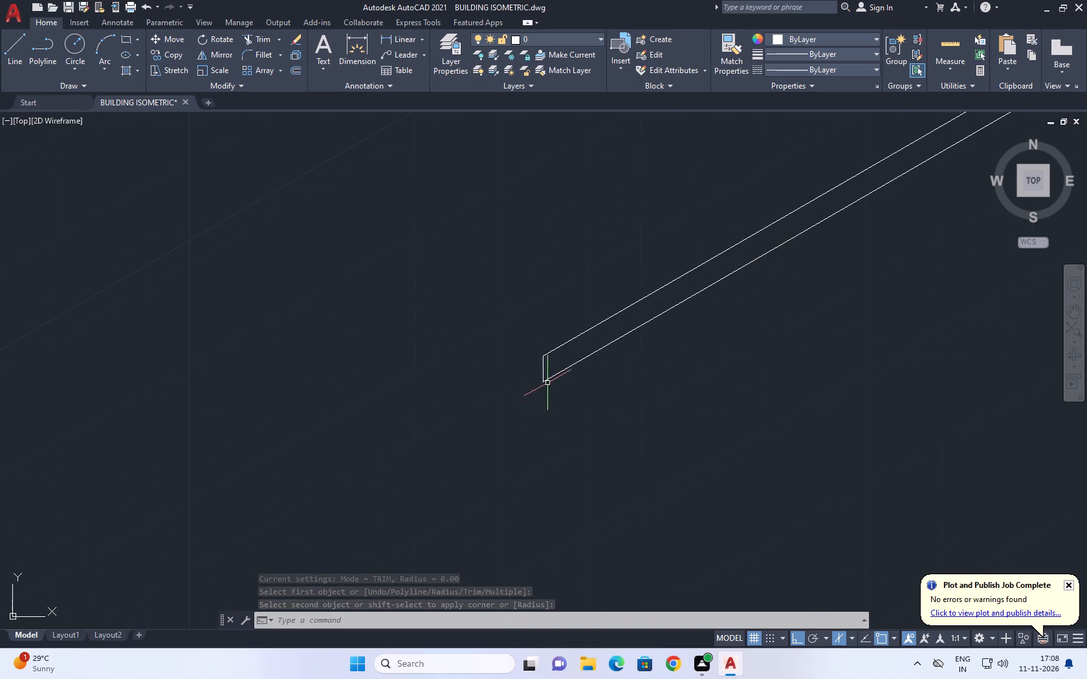
pyautogui.moveTo(545, 383); pyautogui.dragTo(539, 440, button='middle')
pyautogui.moveTo(584, 482); pyautogui.dragTo(472, 384)
pyautogui.moveTo(655, 430); pyautogui.dragTo(648, 420)
pyautogui.moveTo(509, 345); pyautogui.dragTo(476, 350)
pyautogui.moveTo(644, 372); pyautogui.dragTo(493, 436, button='middle')
pyautogui.moveTo(659, 448); pyautogui.dragTo(657, 444)
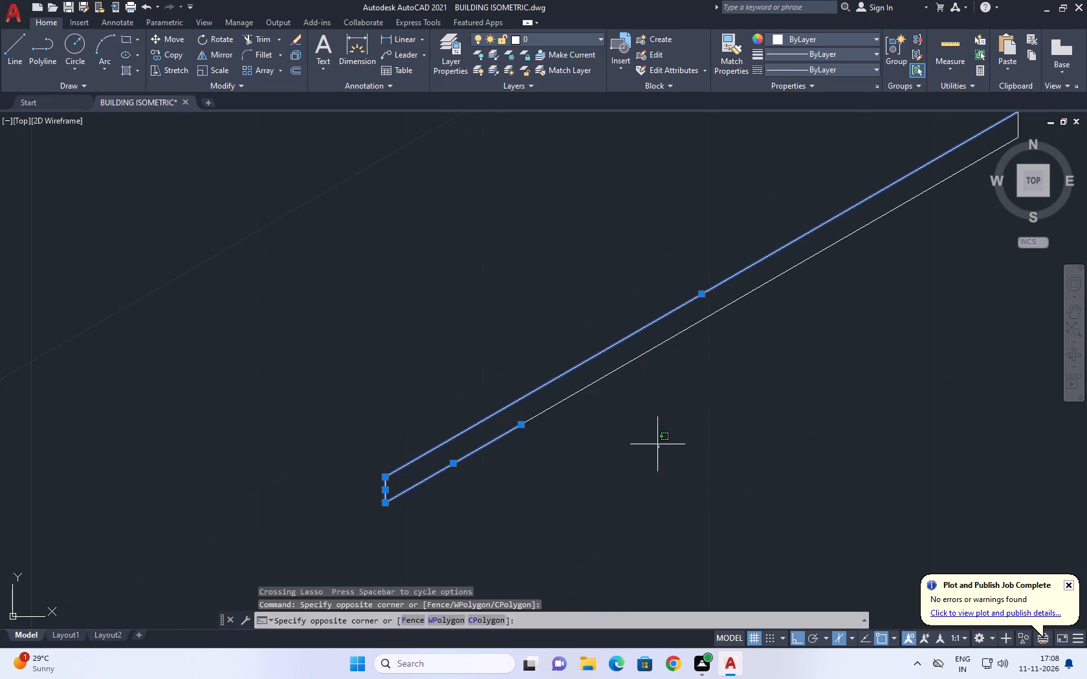
pyautogui.moveTo(657, 444); pyautogui.dragTo(632, 425)
pyautogui.click(421, 321)
pyautogui.scroll(-1, 553, 343)
pyautogui.moveTo(707, 329); pyautogui.dragTo(669, 372, button='middle')
pyautogui.moveTo(735, 363); pyautogui.dragTo(624, 279)
pyautogui.moveTo(538, 241); pyautogui.dragTo(518, 237)
pyautogui.click(776, 280)
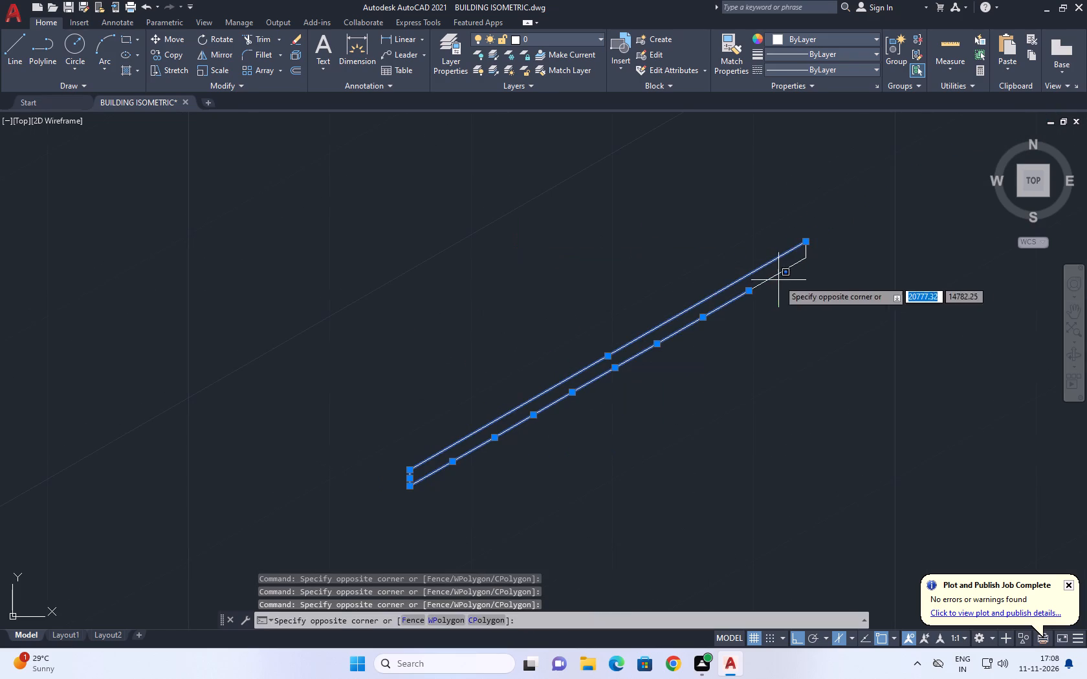
pyautogui.moveTo(719, 225); pyautogui.dragTo(606, 204)
pyautogui.moveTo(859, 318); pyautogui.dragTo(837, 283)
pyautogui.moveTo(694, 191); pyautogui.dragTo(590, 196)
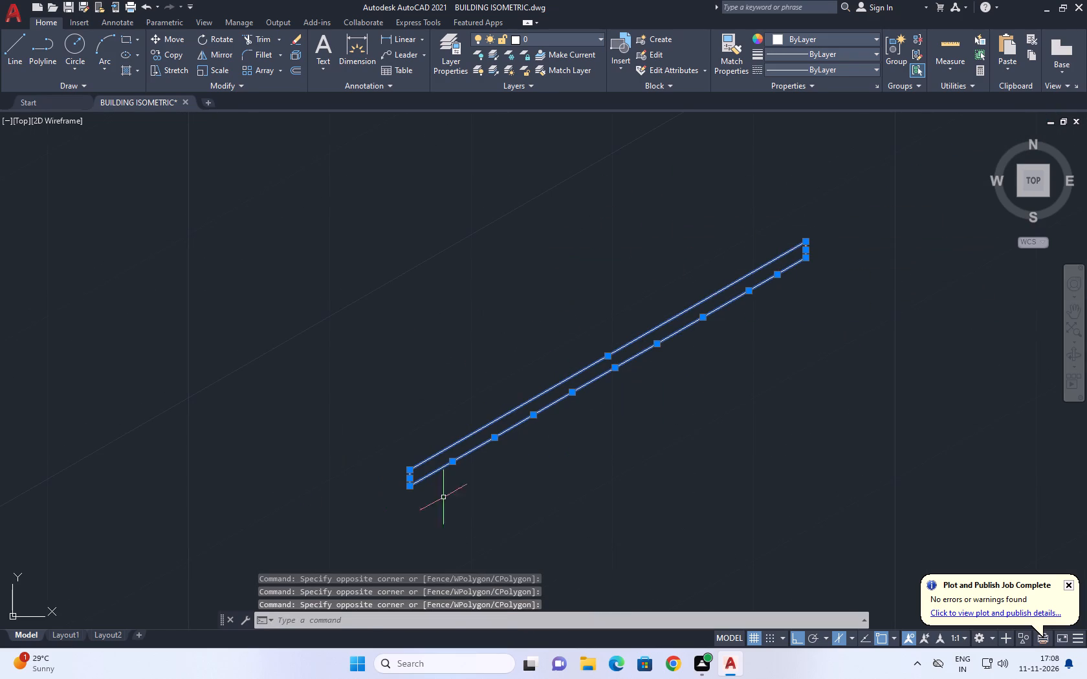
pyautogui.moveTo(463, 512); pyautogui.dragTo(401, 452)
pyautogui.click(338, 408)
pyautogui.moveTo(809, 408); pyautogui.dragTo(810, 378)
pyautogui.moveTo(648, 201); pyautogui.dragTo(595, 204)
pyautogui.press('c')
pyautogui.write('O')
pyautogui.press('space')
pyautogui.scroll(4, 393, 490)
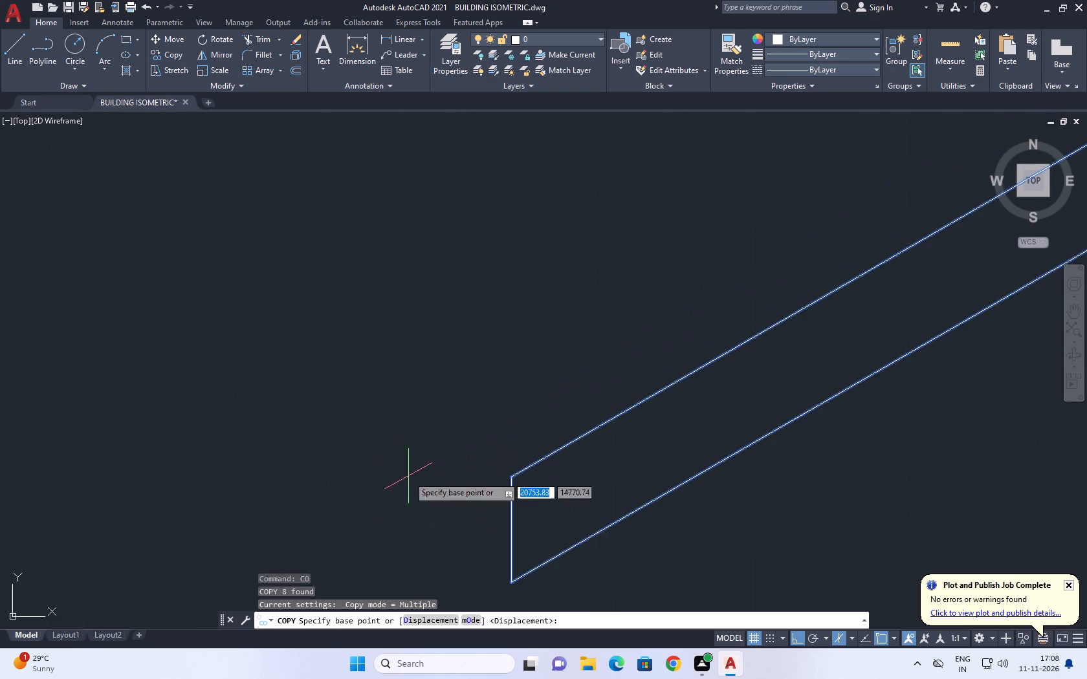
pyautogui.moveTo(500, 539); pyautogui.dragTo(507, 408, button='middle')
pyautogui.click(515, 453)
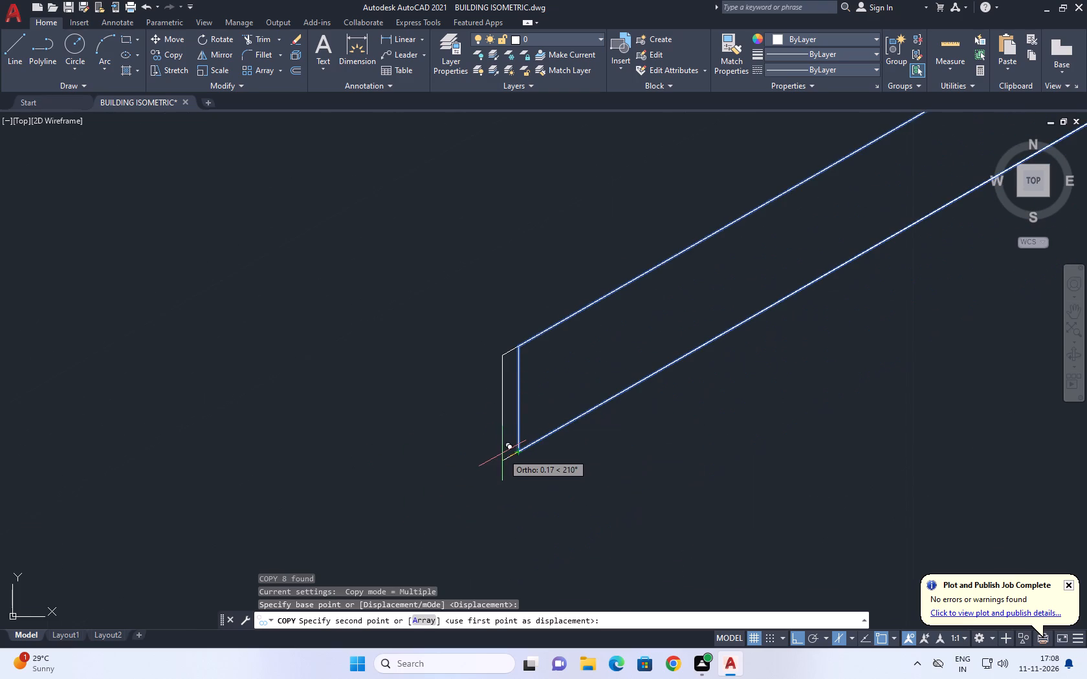
pyautogui.press('F5')
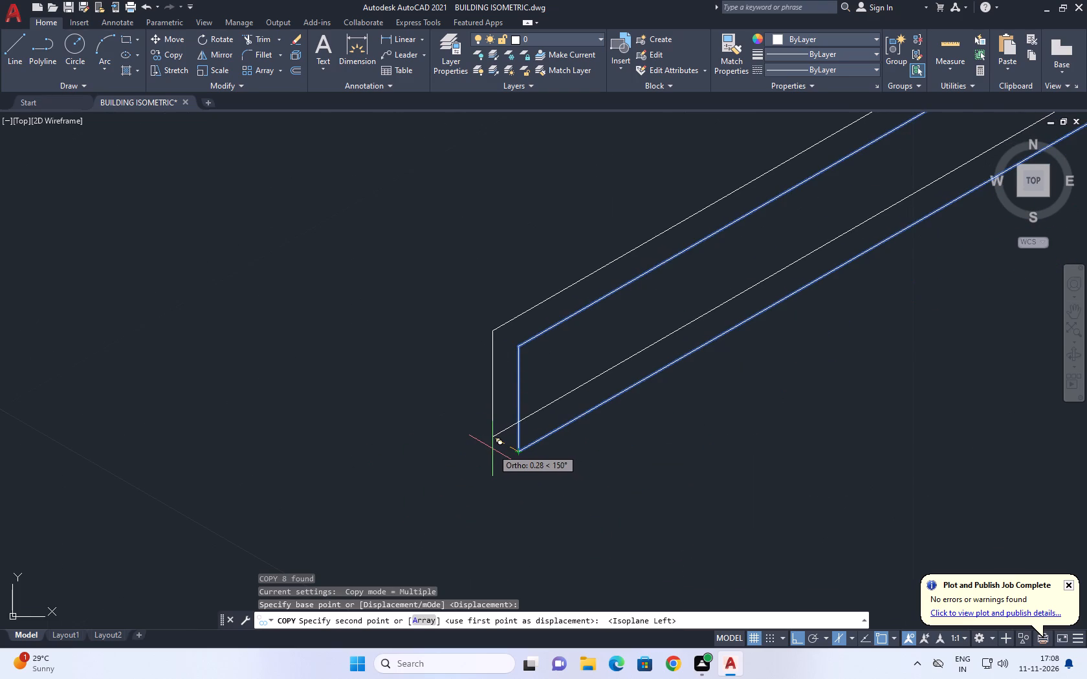
pyautogui.write('0.226')
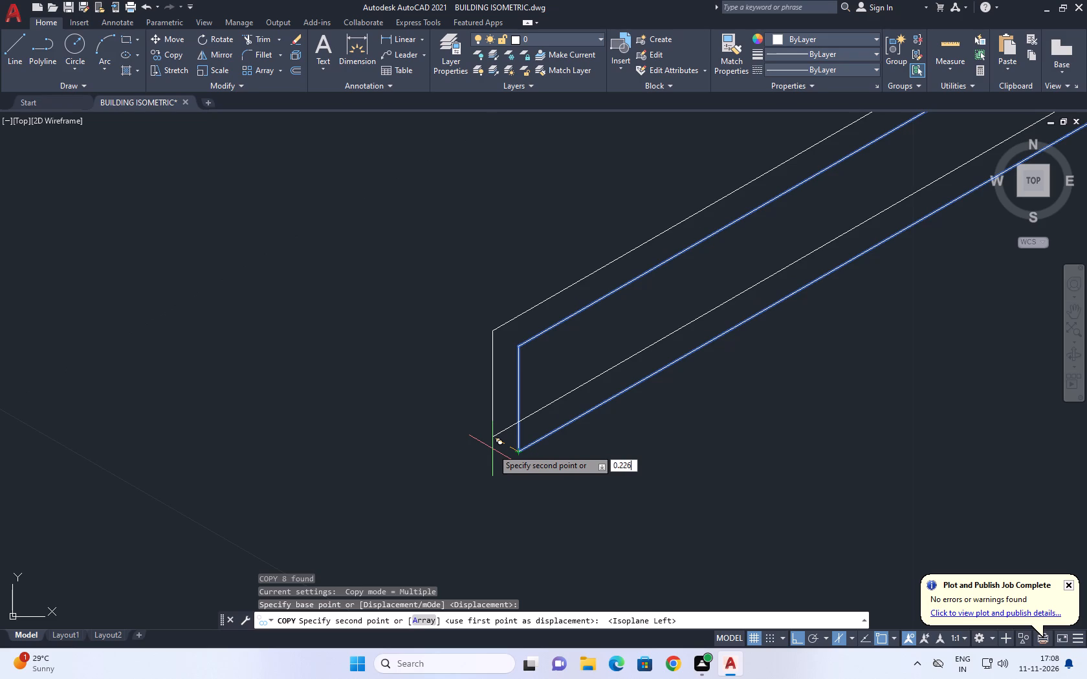
pyautogui.press('BackSpace')
pyautogui.press('BackSpace')
pyautogui.press('5')
pyautogui.press('Return')
pyautogui.press('space')
# Draw two short lines joining the front and back outlines at the bottom and top corners of the strip's lower end.
pyautogui.press('l')
pyautogui.press('space')
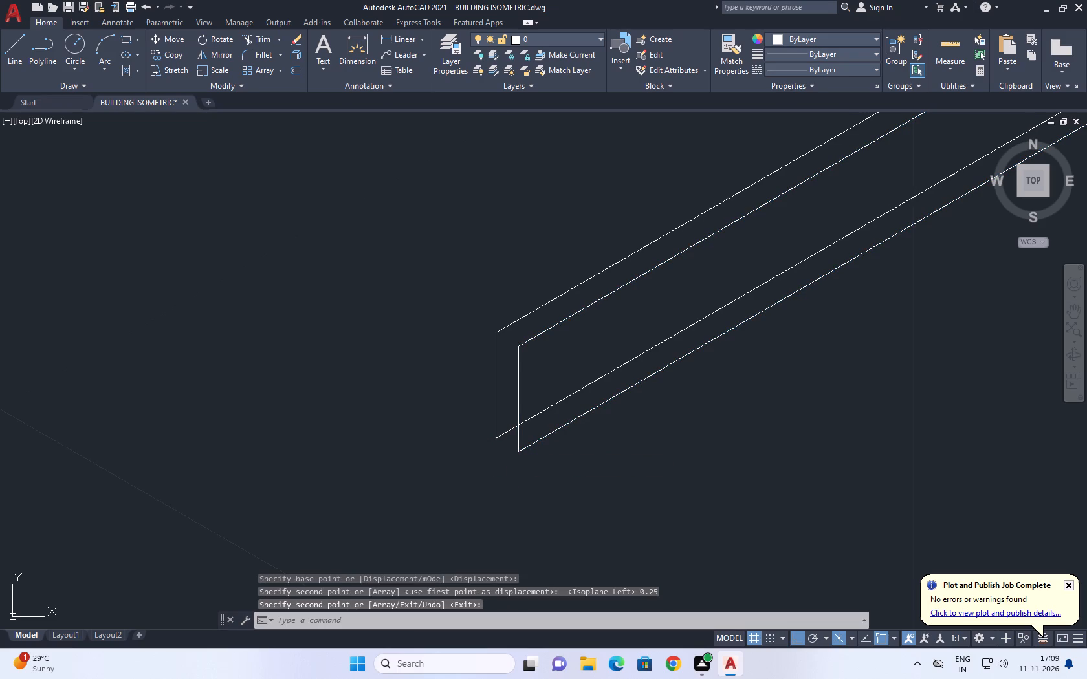
pyautogui.scroll(3, 511, 475)
pyautogui.click(529, 393)
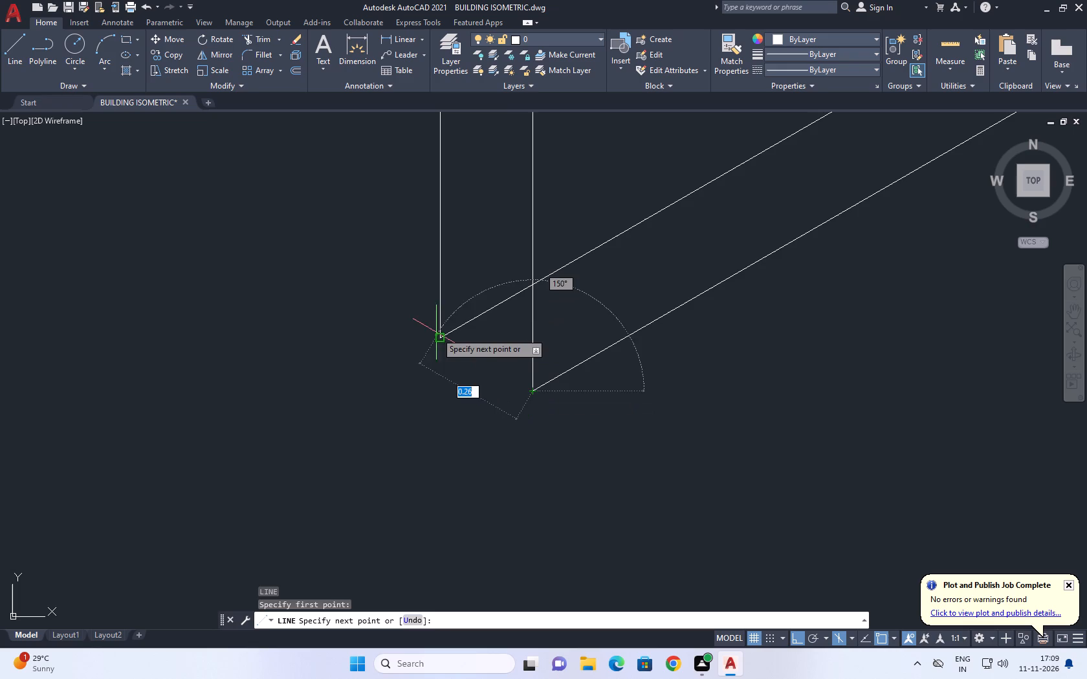
pyautogui.click(437, 336)
pyautogui.press('space')
pyautogui.scroll(-4, 501, 453)
pyautogui.moveTo(537, 356); pyautogui.dragTo(544, 403, button='middle')
pyautogui.press('space')
pyautogui.scroll(3, 549, 426)
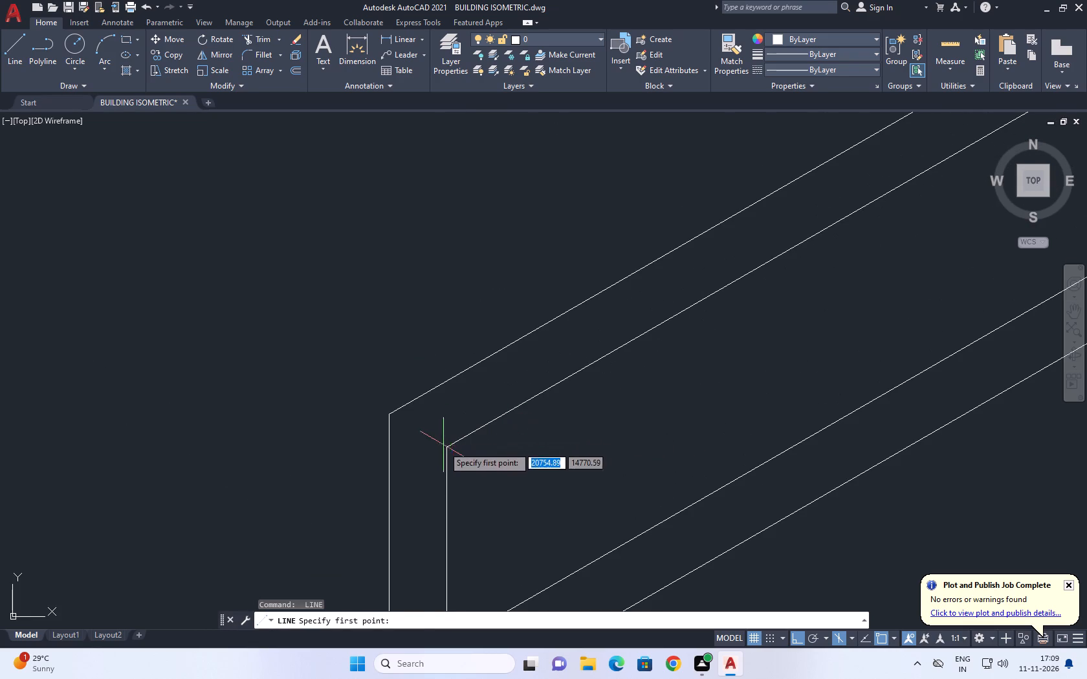
pyautogui.click(446, 447)
pyautogui.click(388, 411)
pyautogui.press('space')
# Draw two short lines joining the front and back outlines at the top and bottom corners of the strip's far upper end.
pyautogui.scroll(-4, 461, 461)
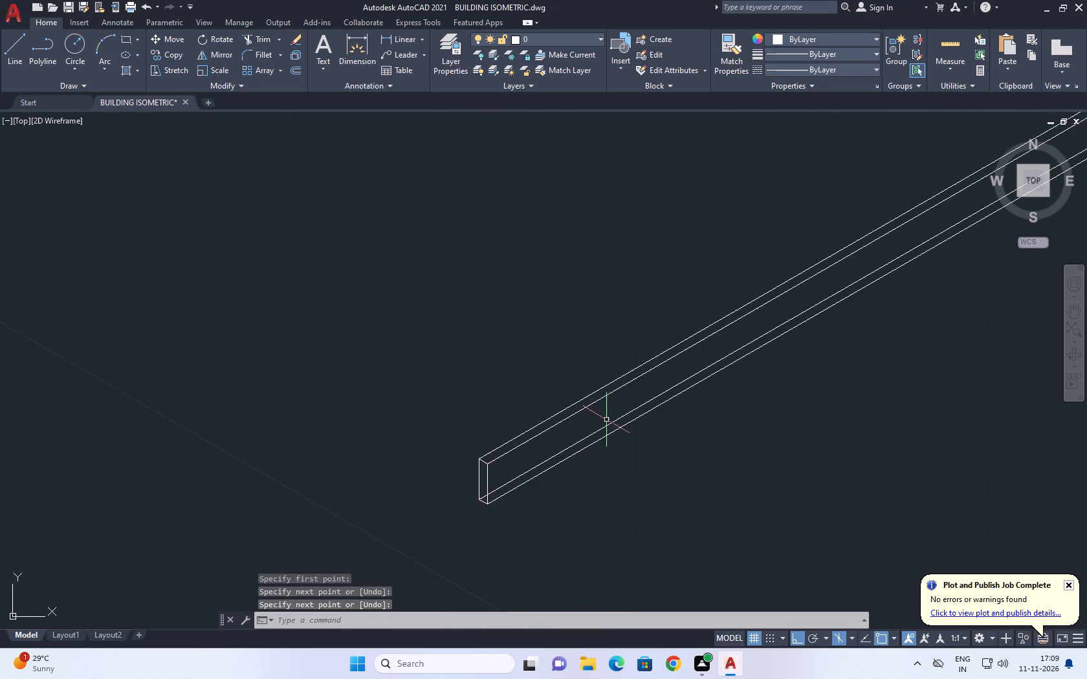
pyautogui.moveTo(631, 380); pyautogui.dragTo(390, 468, button='middle')
pyautogui.scroll(-2, 537, 427)
pyautogui.scroll(5, 828, 238)
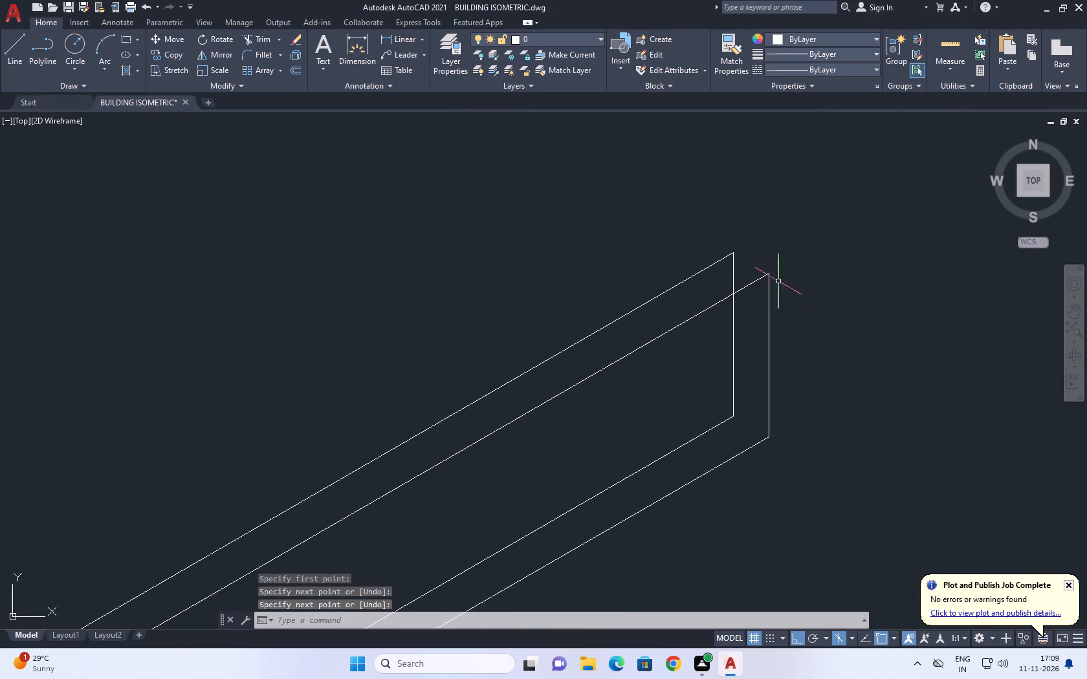
pyautogui.press('space')
pyautogui.click(736, 253)
pyautogui.click(768, 272)
pyautogui.press('space')
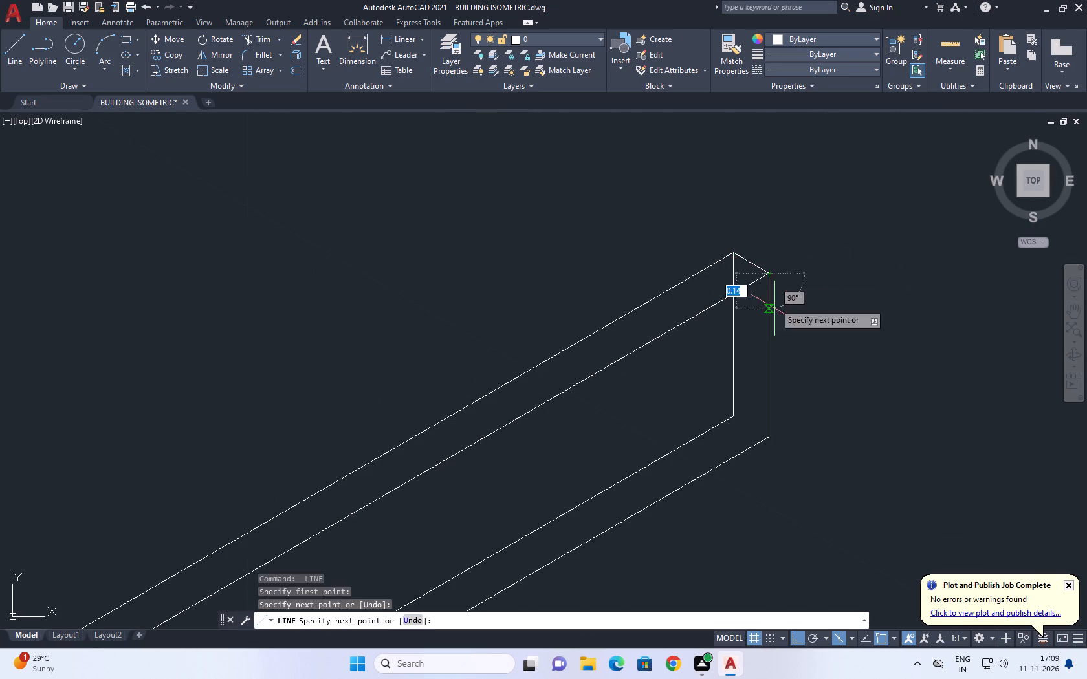
pyautogui.press('space')
pyautogui.click(736, 415)
pyautogui.click(771, 433)
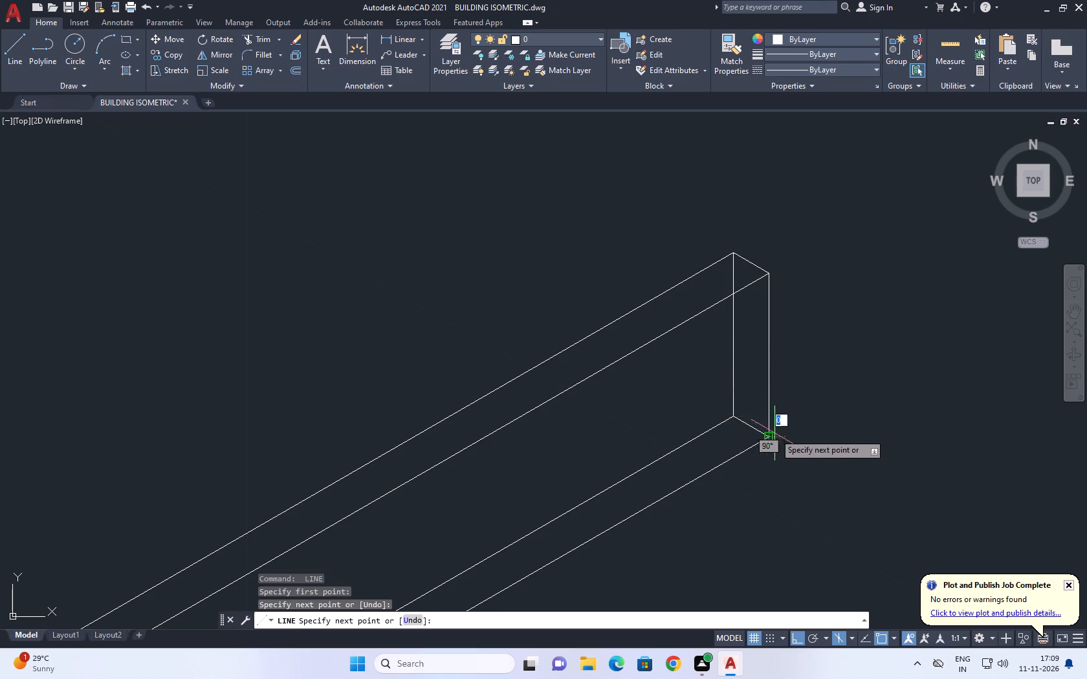
pyautogui.press('space')
# Delete the hidden edges at the far upper end: the last back bottom segment, the back vertical and the short bottom connector.
pyautogui.scroll(-2, 772, 387)
pyautogui.click(710, 422)
pyautogui.click(684, 438)
pyautogui.press('Delete')
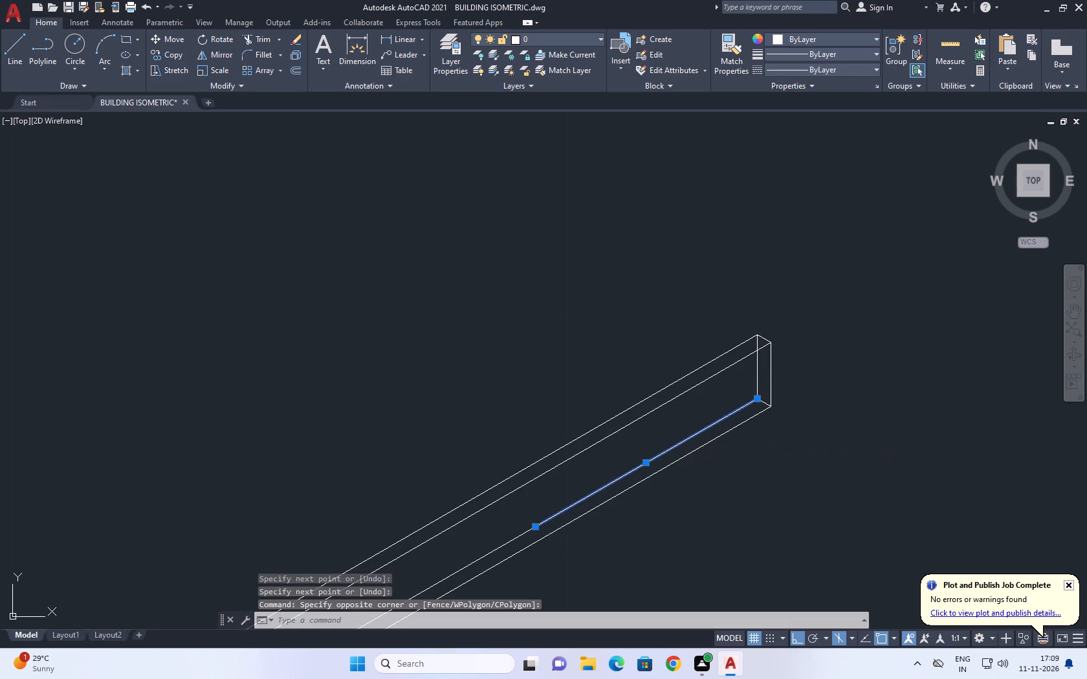
pyautogui.click(759, 378)
pyautogui.press('Delete')
pyautogui.scroll(1, 762, 403)
pyautogui.click(762, 400)
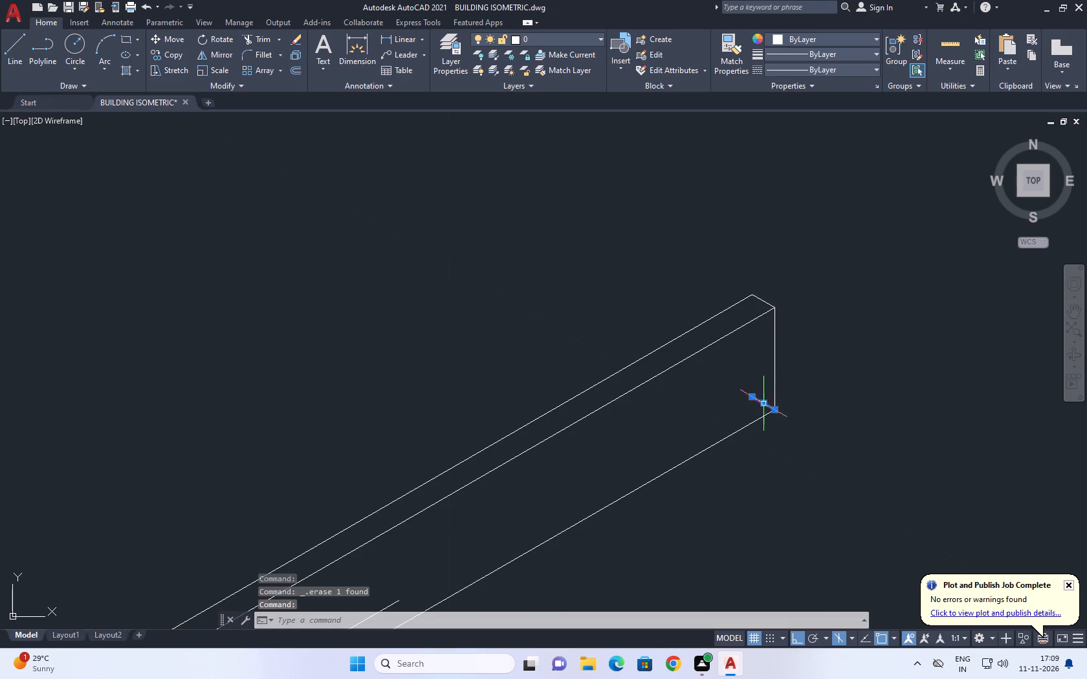
pyautogui.press('Delete')
# Delete all remaining hidden segments of the back bottom edge along the strip's length.
pyautogui.scroll(-2, 802, 382)
pyautogui.moveTo(652, 429); pyautogui.dragTo(771, 302, button='middle')
pyautogui.scroll(2, 674, 404)
pyautogui.click(681, 385)
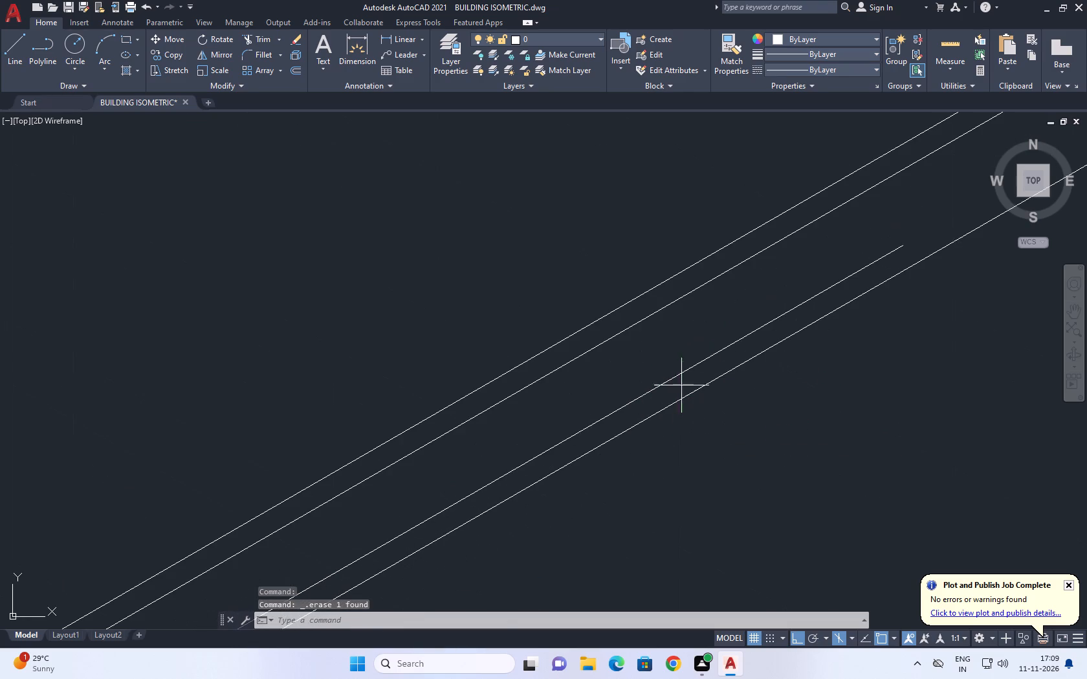
pyautogui.moveTo(667, 367); pyautogui.dragTo(661, 365)
pyautogui.scroll(-3, 719, 359)
pyautogui.press('Delete')
pyautogui.moveTo(646, 440); pyautogui.dragTo(767, 268, button='middle')
pyautogui.scroll(1, 530, 366)
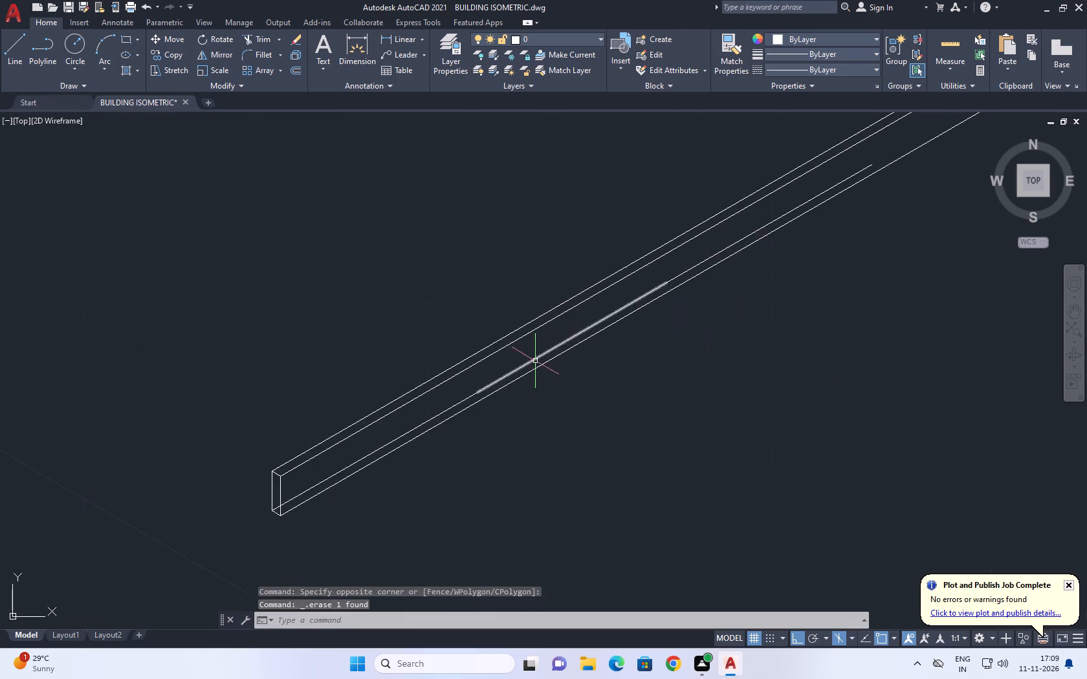
pyautogui.scroll(1, 535, 360)
pyautogui.click(535, 352)
pyautogui.click(524, 361)
pyautogui.press('Delete')
pyautogui.click(437, 415)
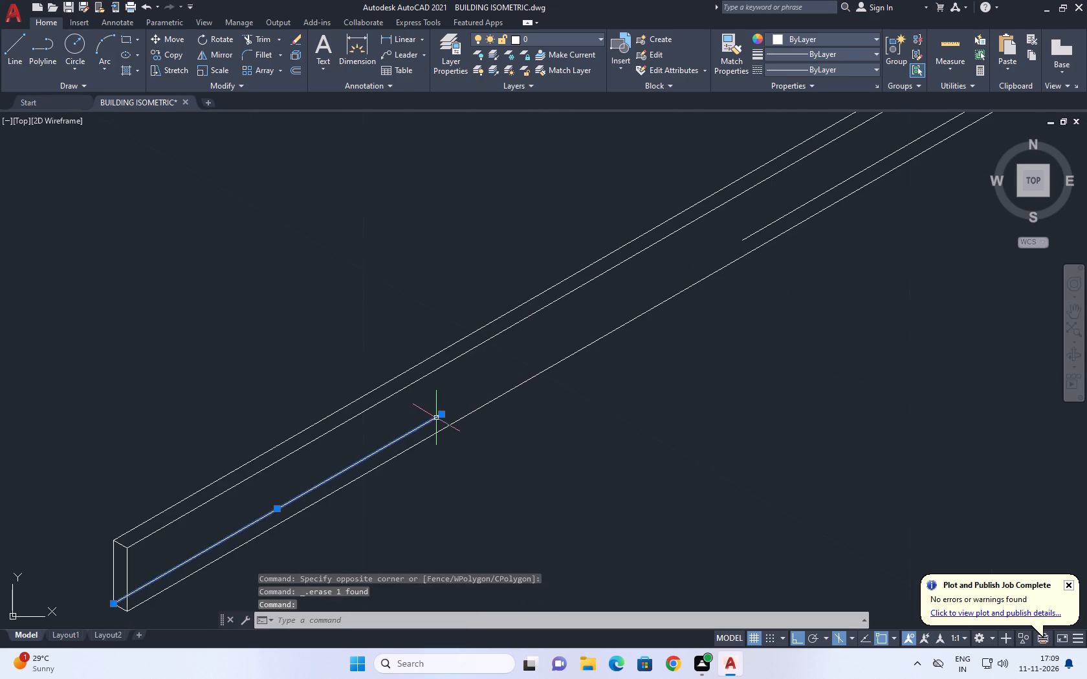
pyautogui.press('Delete')
pyautogui.scroll(-1, 434, 419)
pyautogui.click(708, 264)
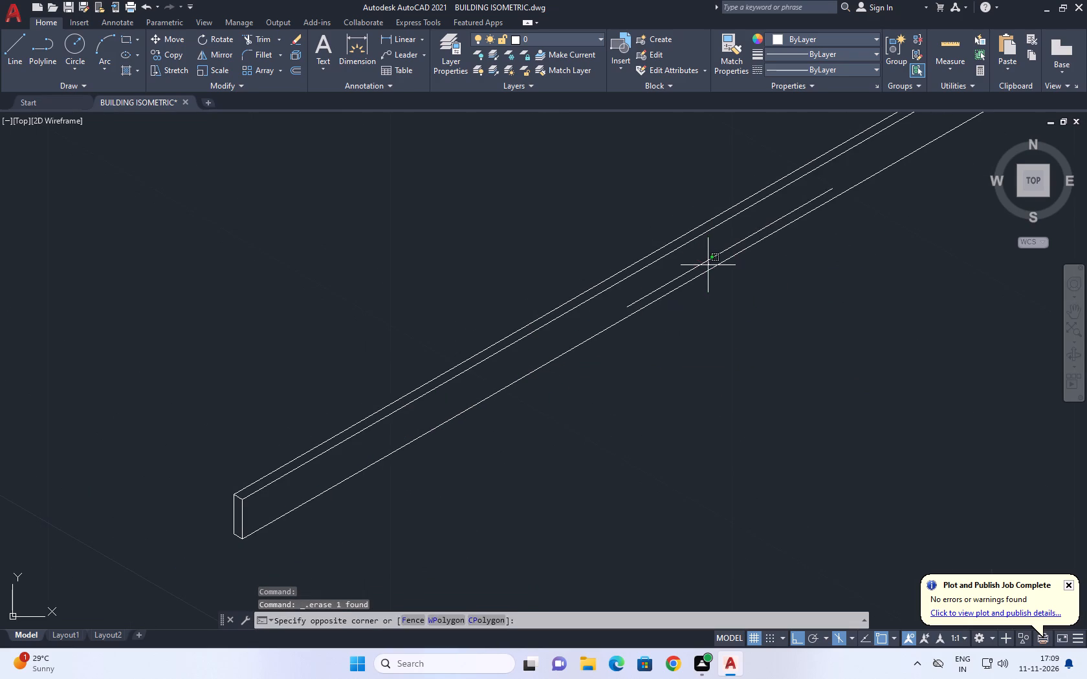
pyautogui.click(691, 260)
pyautogui.press('Delete')
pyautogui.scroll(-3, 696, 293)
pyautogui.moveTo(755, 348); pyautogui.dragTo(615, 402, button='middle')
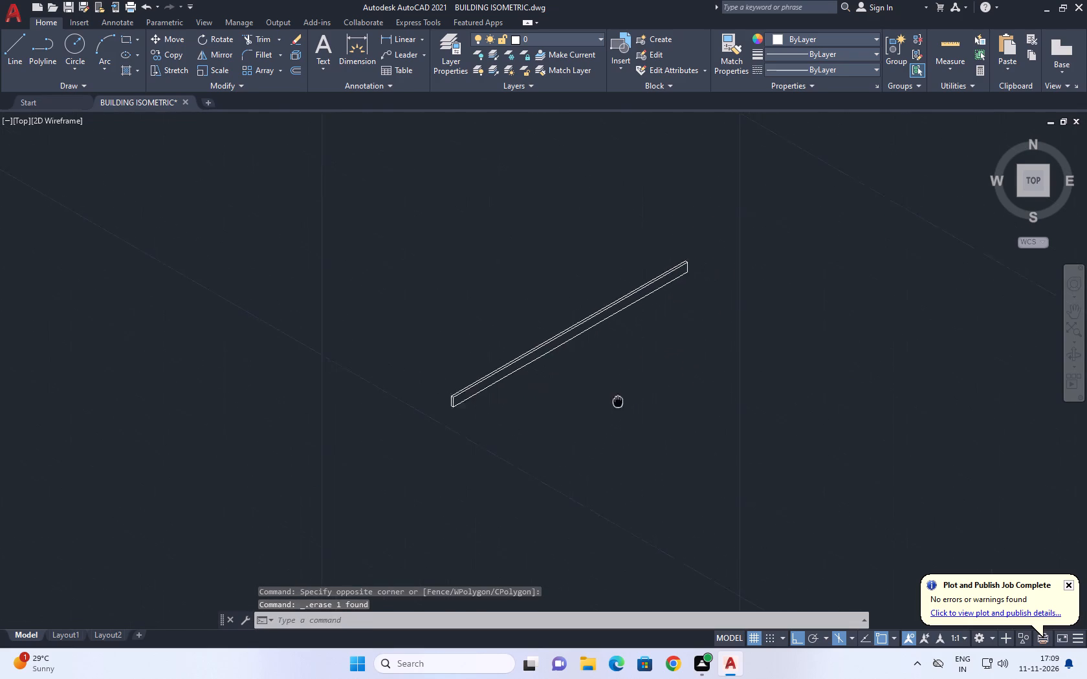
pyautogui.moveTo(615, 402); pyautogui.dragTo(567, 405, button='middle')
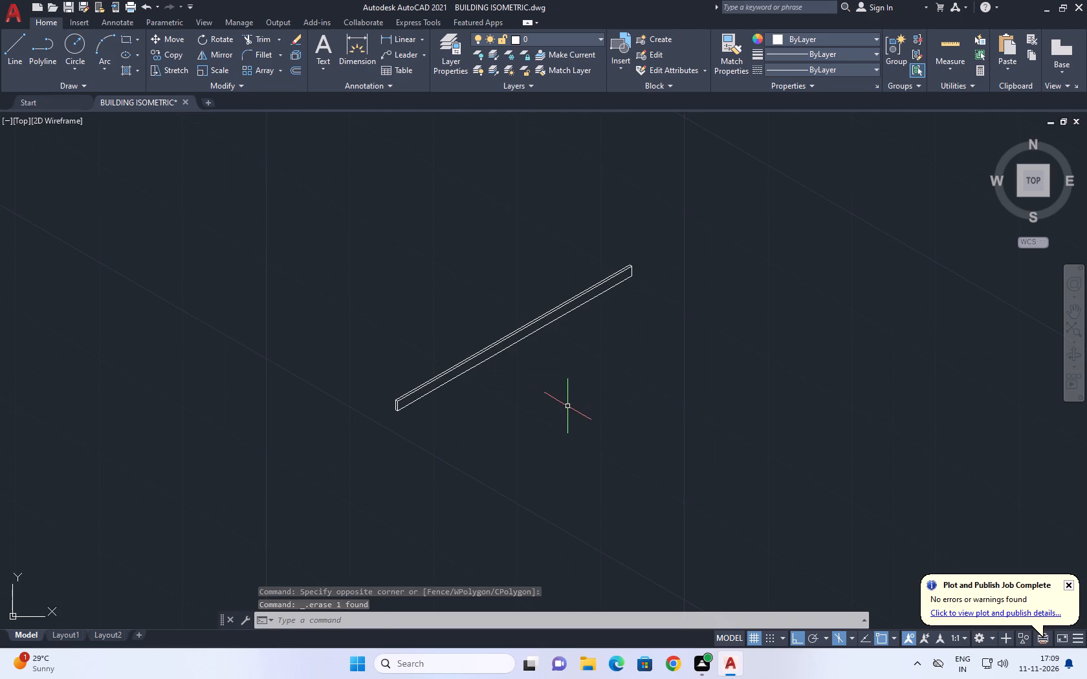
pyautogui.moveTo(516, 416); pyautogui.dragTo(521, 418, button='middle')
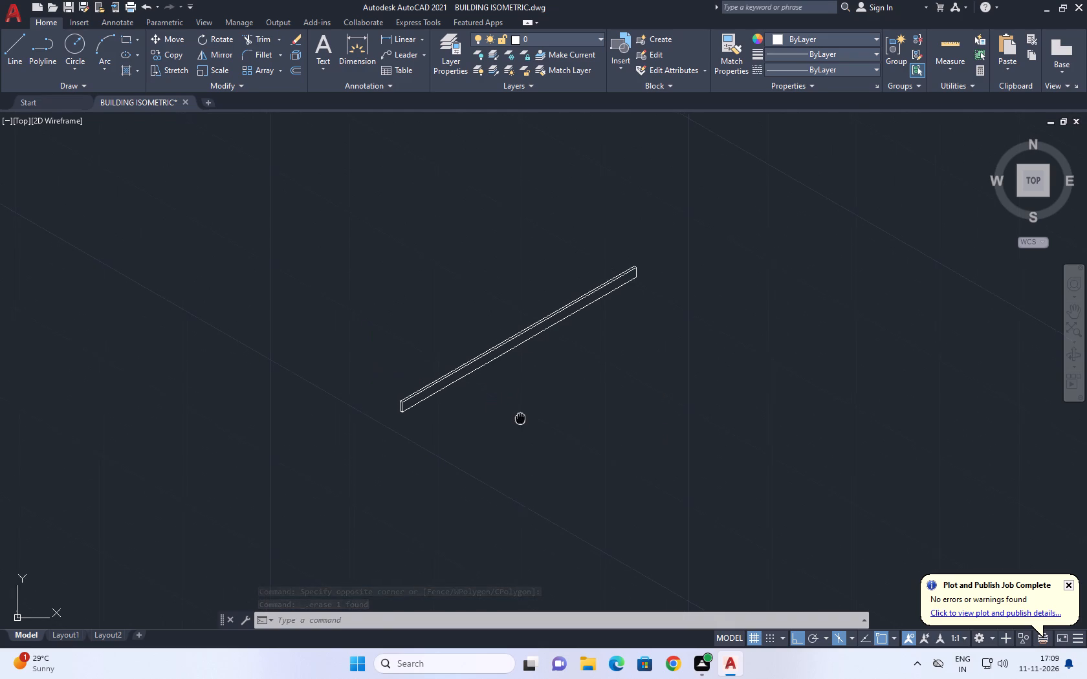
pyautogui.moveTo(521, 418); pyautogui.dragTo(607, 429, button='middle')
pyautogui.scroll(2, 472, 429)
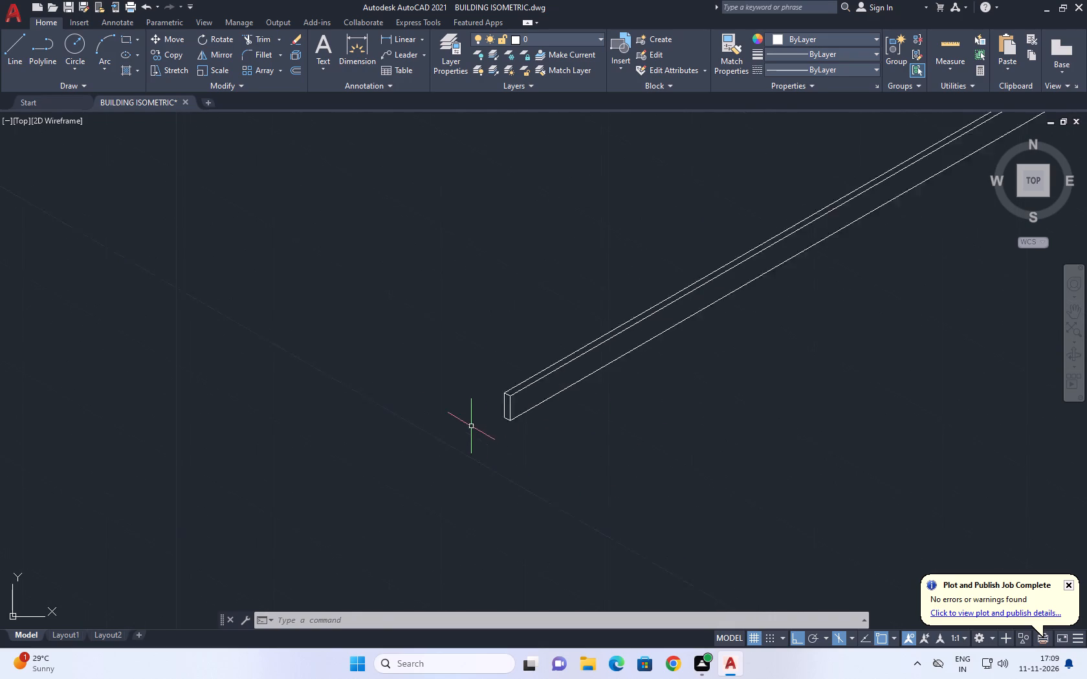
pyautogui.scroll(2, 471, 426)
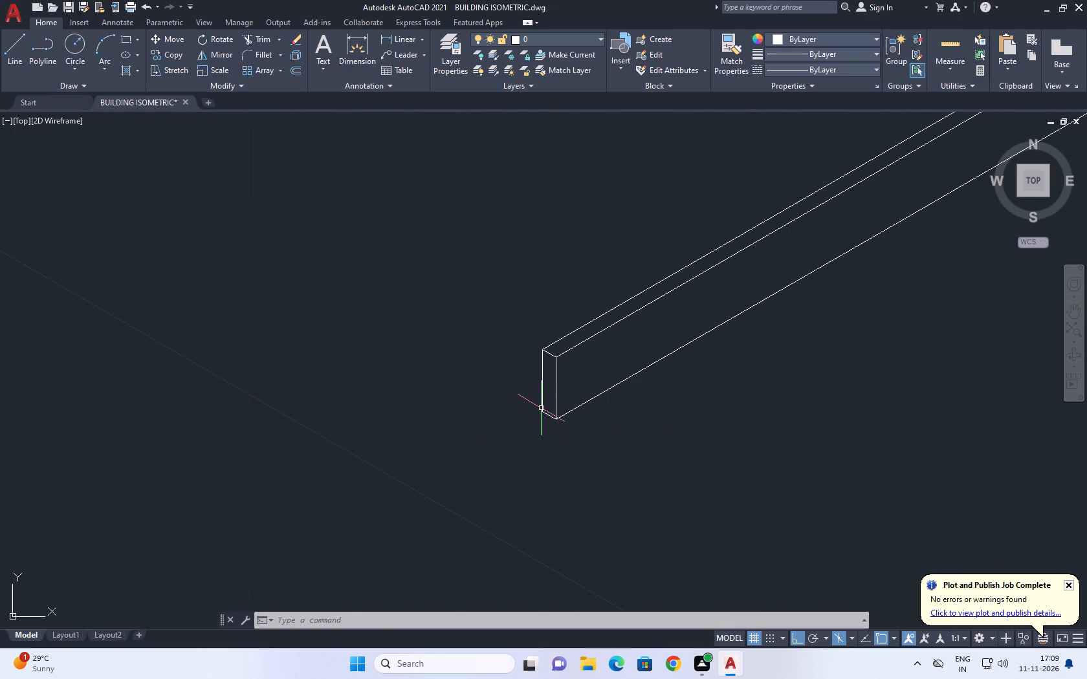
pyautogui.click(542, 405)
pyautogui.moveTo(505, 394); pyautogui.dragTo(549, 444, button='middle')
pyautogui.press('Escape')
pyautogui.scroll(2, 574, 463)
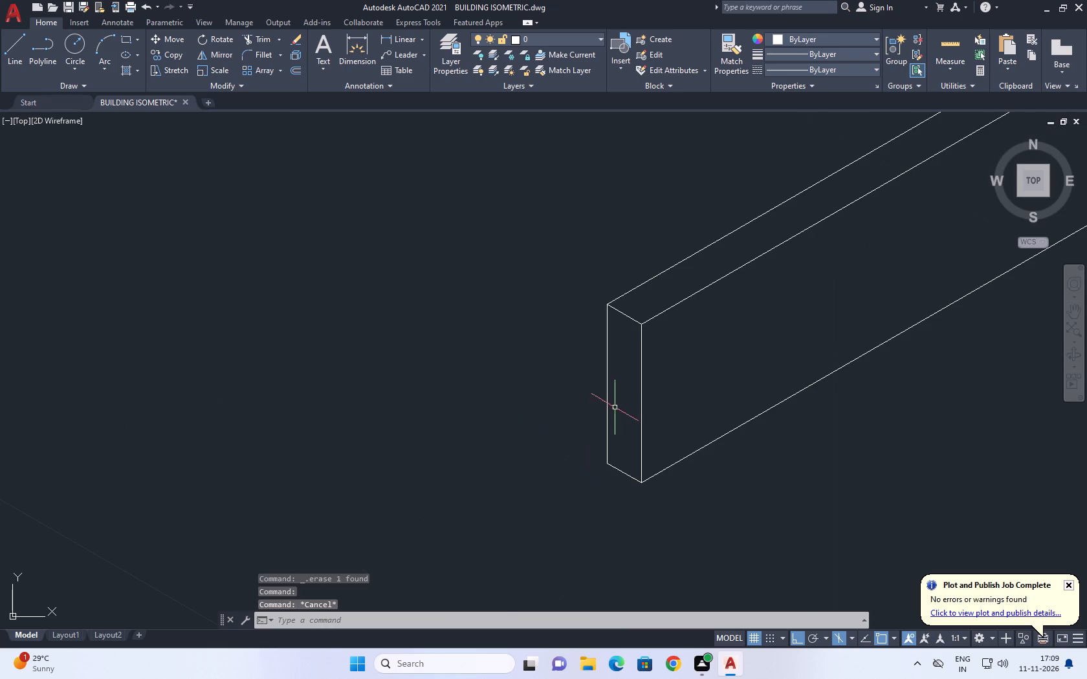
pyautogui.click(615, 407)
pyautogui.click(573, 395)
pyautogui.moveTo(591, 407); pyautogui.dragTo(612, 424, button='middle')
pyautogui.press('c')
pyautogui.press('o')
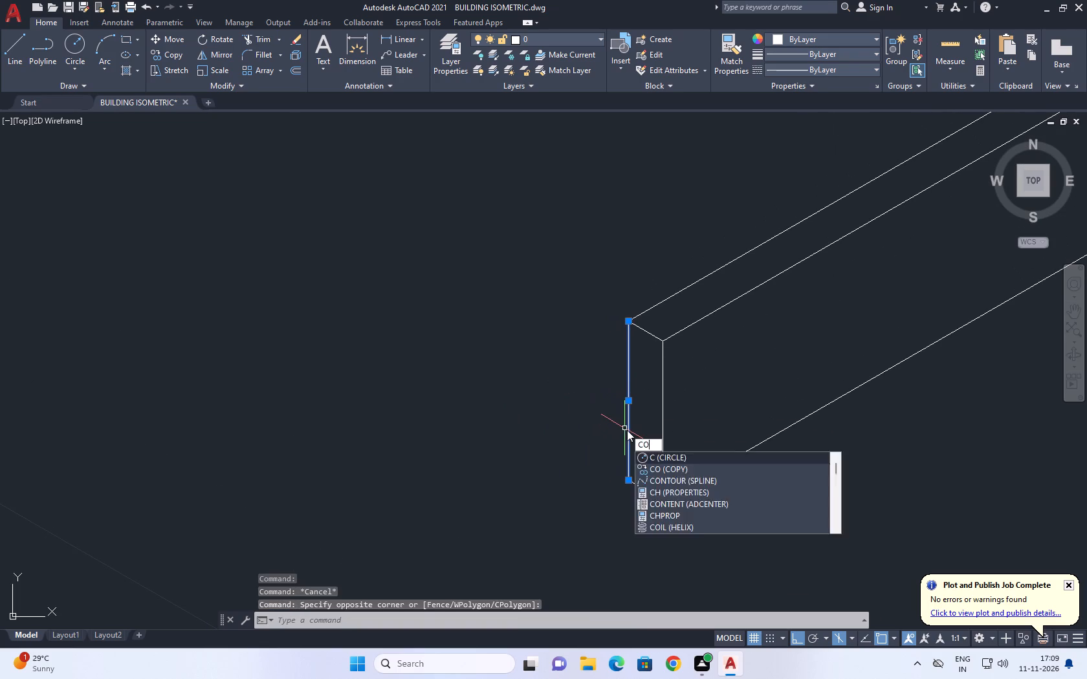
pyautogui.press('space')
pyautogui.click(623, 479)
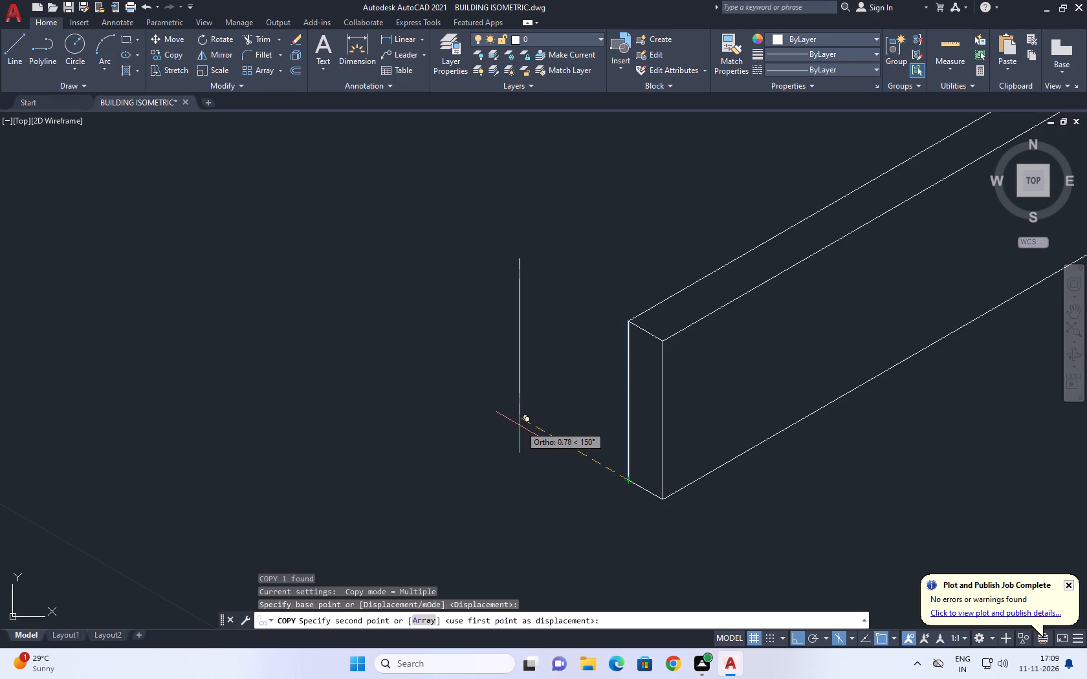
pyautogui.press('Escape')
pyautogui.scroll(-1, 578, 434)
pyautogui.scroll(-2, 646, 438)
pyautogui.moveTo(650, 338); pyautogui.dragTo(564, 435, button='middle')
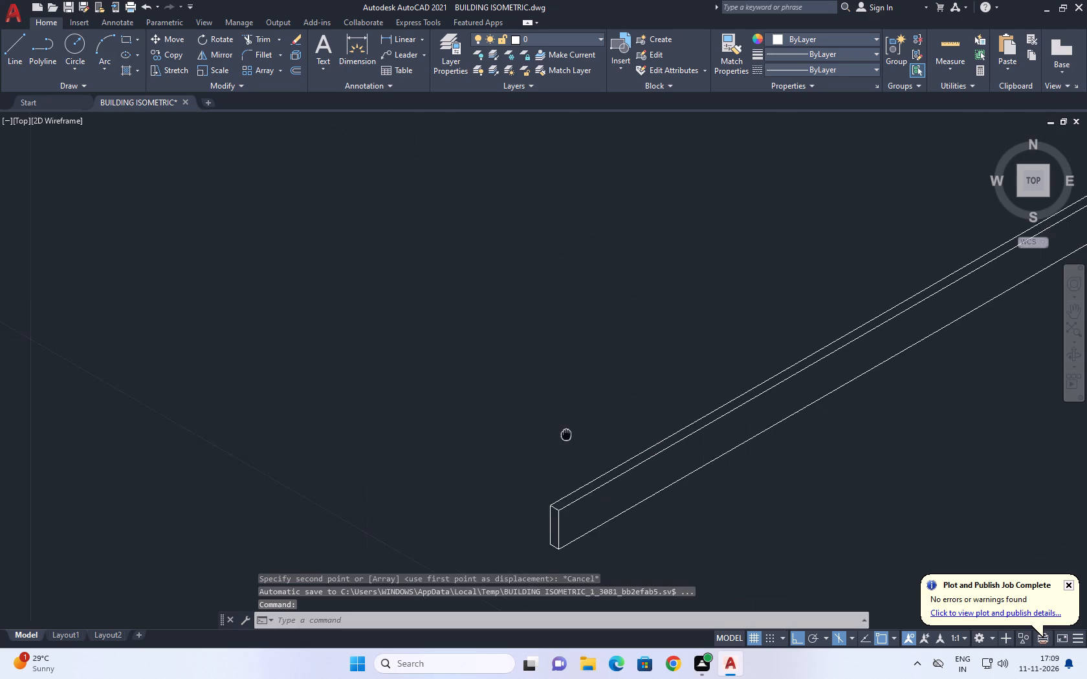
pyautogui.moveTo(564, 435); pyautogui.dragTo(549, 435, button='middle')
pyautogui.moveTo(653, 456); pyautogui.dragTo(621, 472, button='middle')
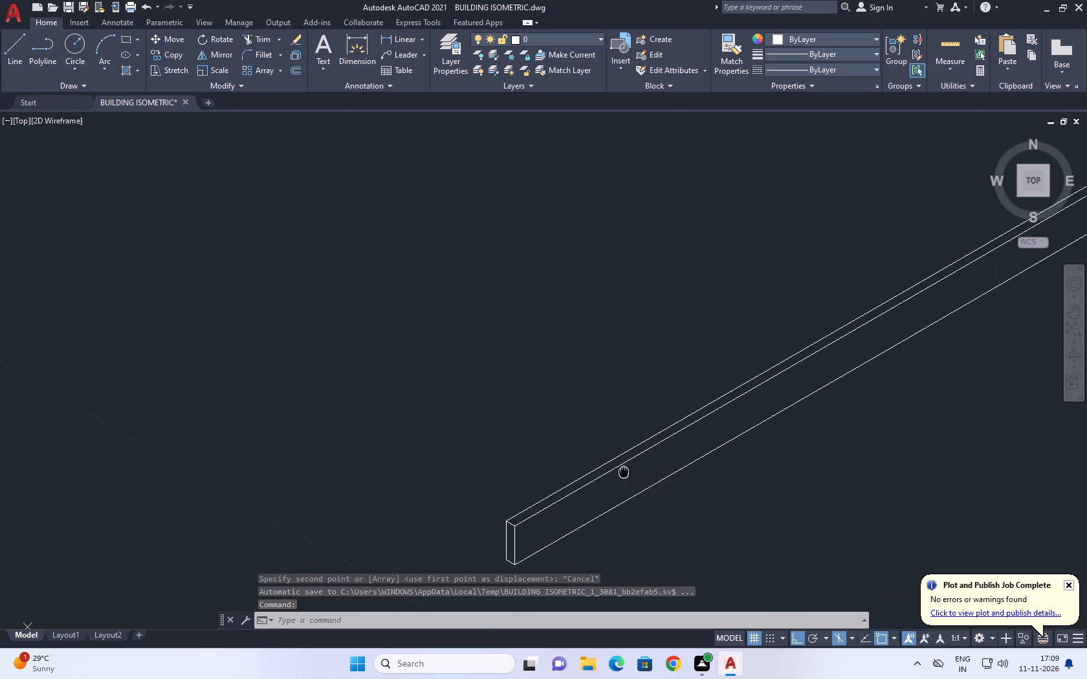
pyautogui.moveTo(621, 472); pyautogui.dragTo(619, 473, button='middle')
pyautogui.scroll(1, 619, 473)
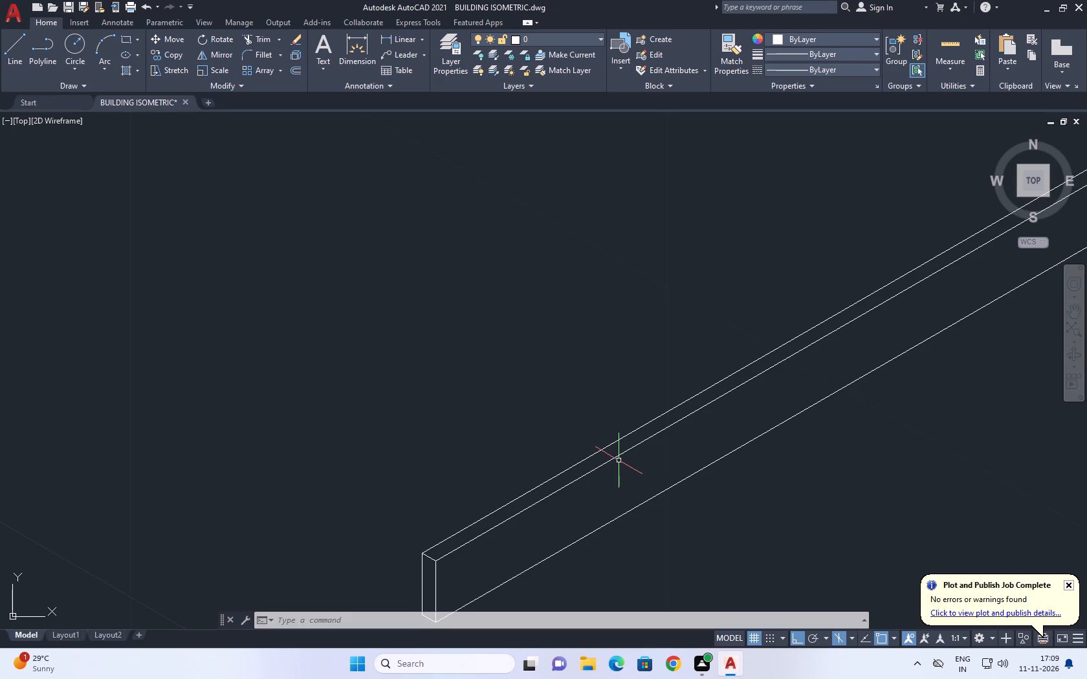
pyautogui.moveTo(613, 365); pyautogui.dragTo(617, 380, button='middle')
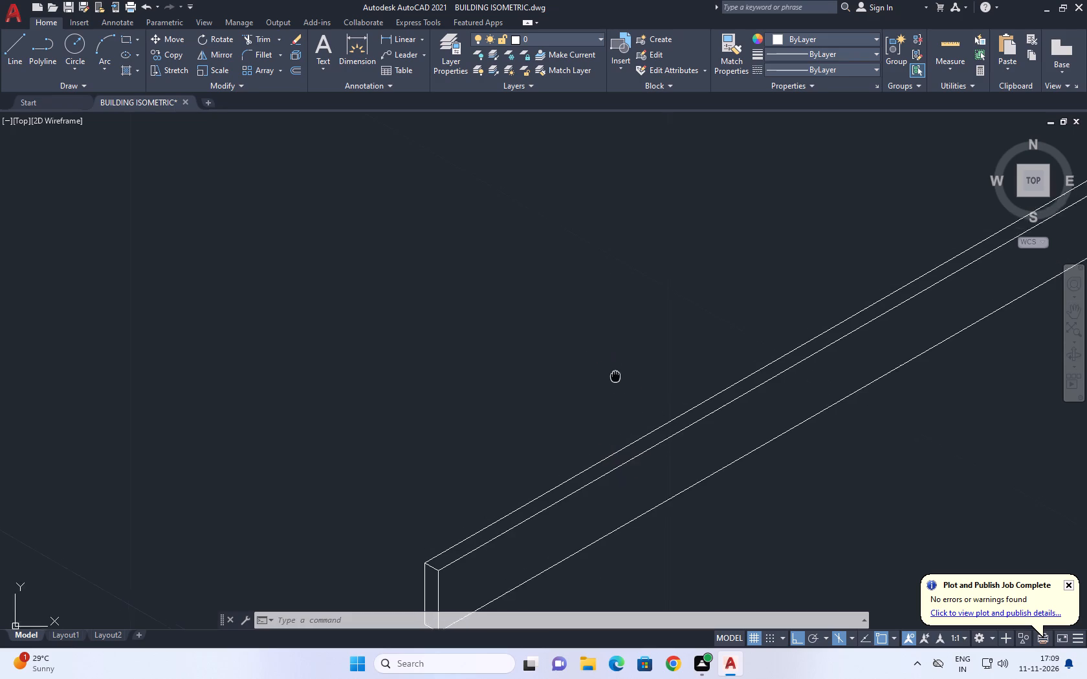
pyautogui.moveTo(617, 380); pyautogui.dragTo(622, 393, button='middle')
# On the top isoplane, draw four consecutive line segments of 6, 5.50, 6 and 6.50 units along the 30° axis, starting in free space above the strip.
pyautogui.scroll(-4, 544, 296)
pyautogui.moveTo(622, 248); pyautogui.dragTo(571, 415, button='middle')
pyautogui.press('l')
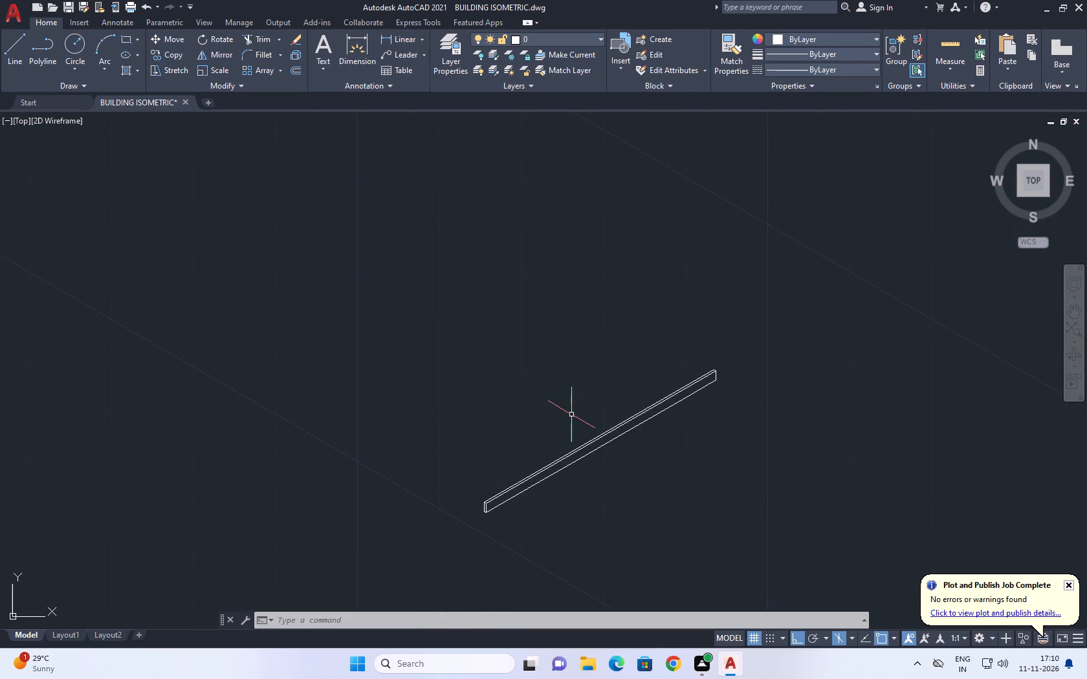
pyautogui.press('space')
pyautogui.moveTo(465, 226); pyautogui.dragTo(469, 253, button='middle')
pyautogui.click(410, 233)
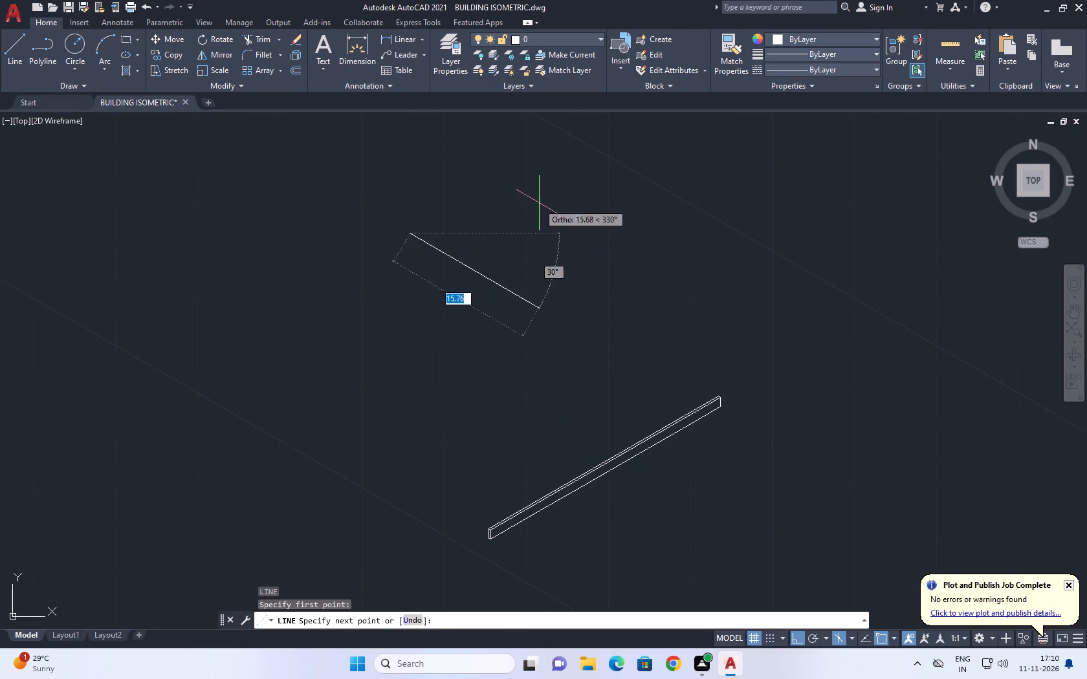
pyautogui.press('F5')
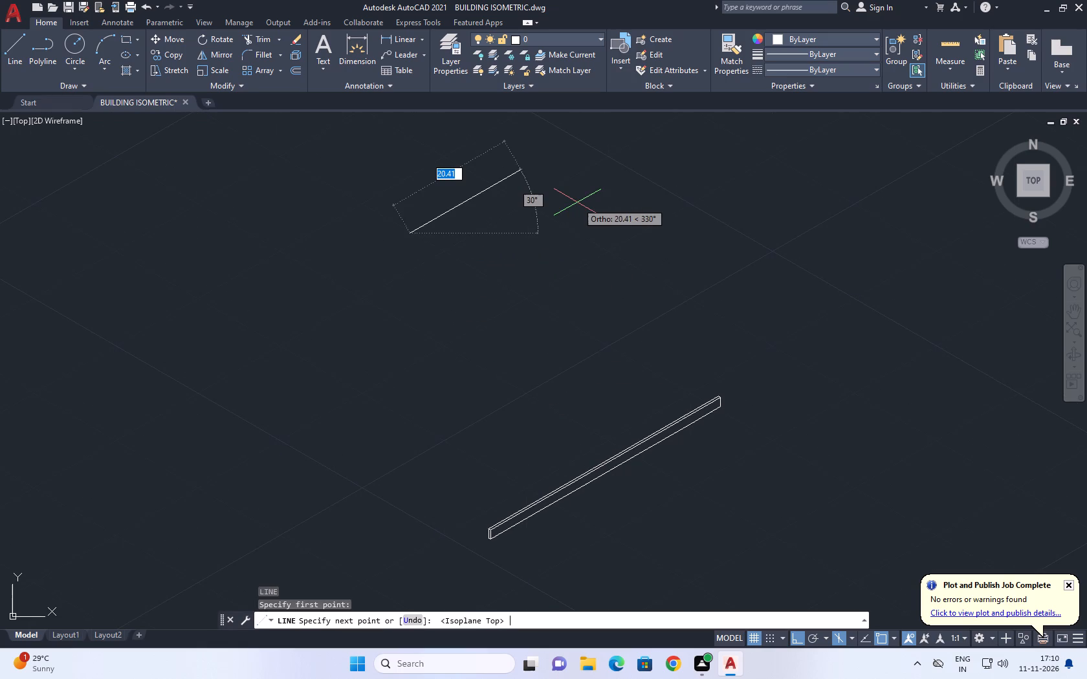
pyautogui.press('6')
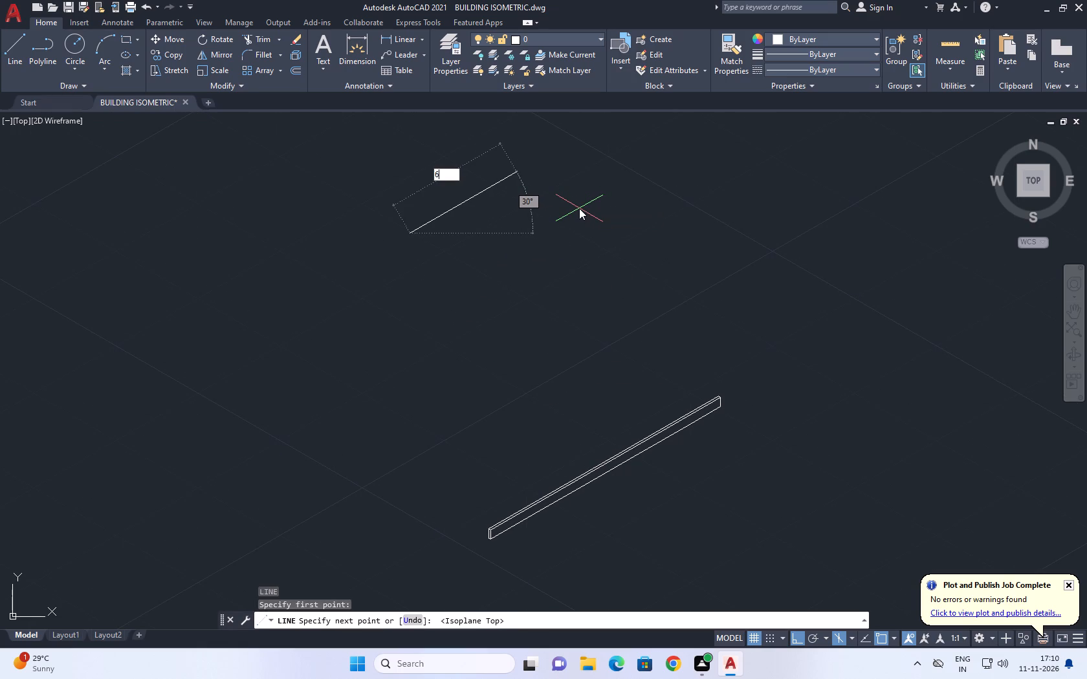
pyautogui.press('Return')
pyautogui.scroll(1, 579, 208)
pyautogui.moveTo(573, 219); pyautogui.dragTo(517, 300, button='middle')
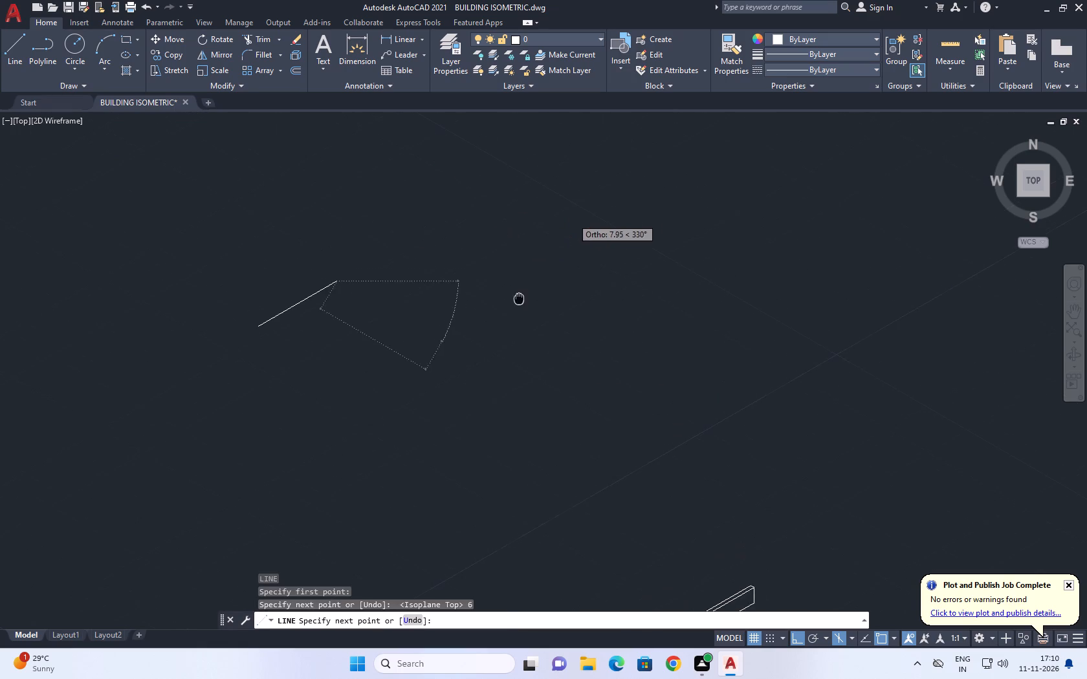
pyautogui.moveTo(517, 300); pyautogui.dragTo(511, 303, button='middle')
pyautogui.write('5.50')
pyautogui.press('Return')
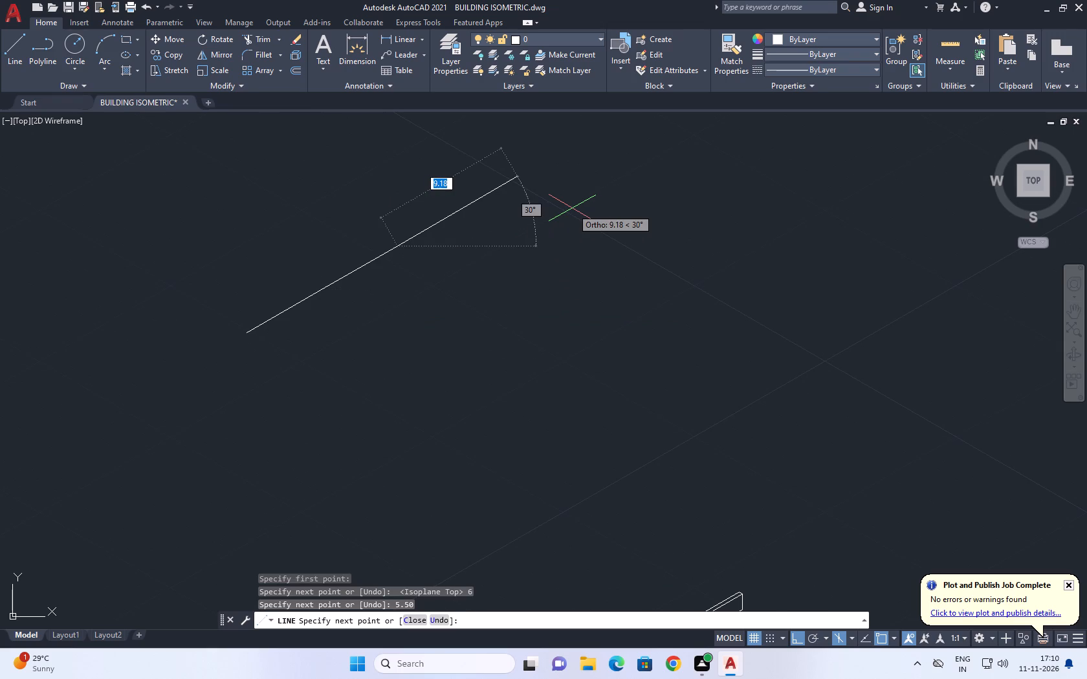
pyautogui.press('6')
pyautogui.press('Return')
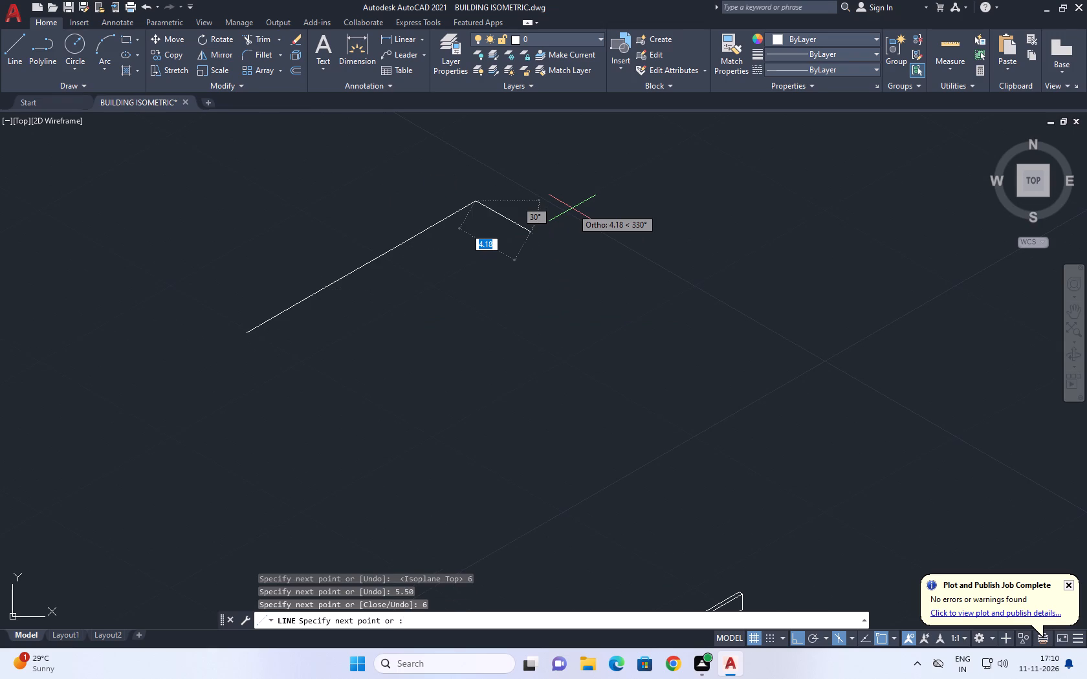
pyautogui.moveTo(551, 185); pyautogui.dragTo(465, 306, button='middle')
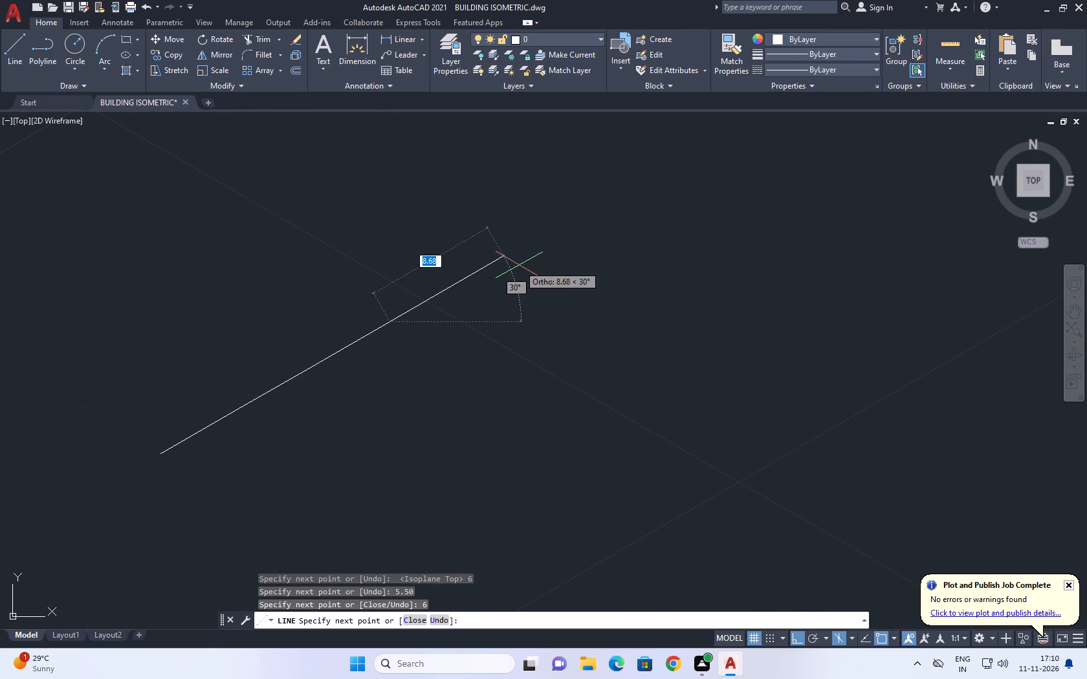
pyautogui.write('6.50')
pyautogui.press('Return')
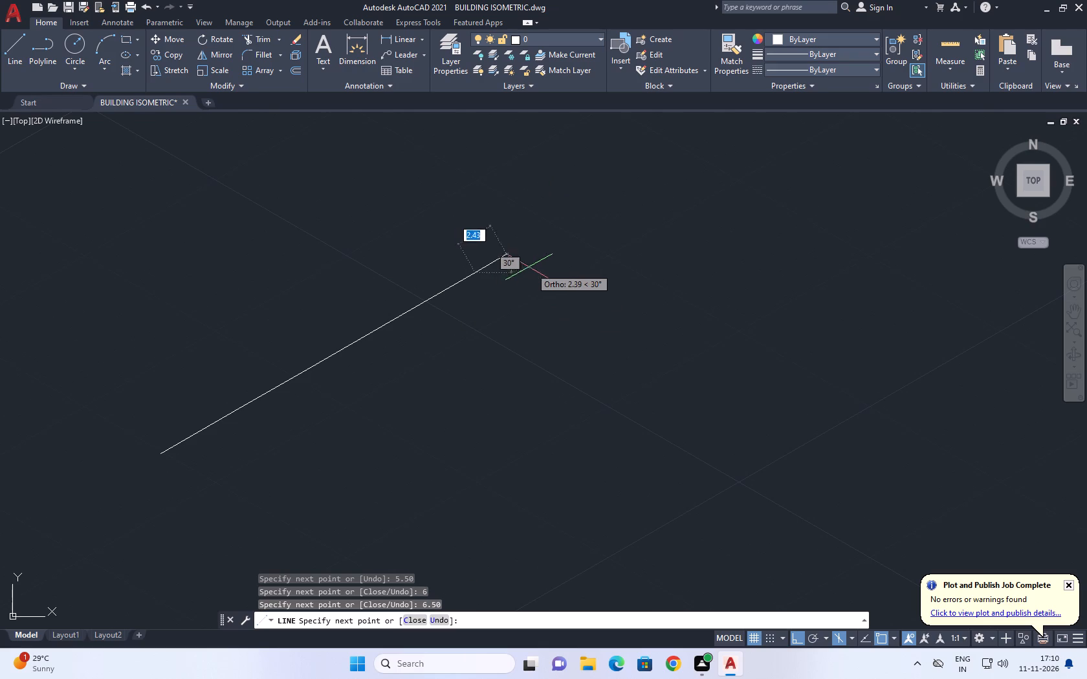
# Continue the line with a 6-unit segment at 330° and a long parallel return segment at 210° reaching slightly past the starting end.
pyautogui.moveTo(648, 409); pyautogui.dragTo(433, 365, button='middle')
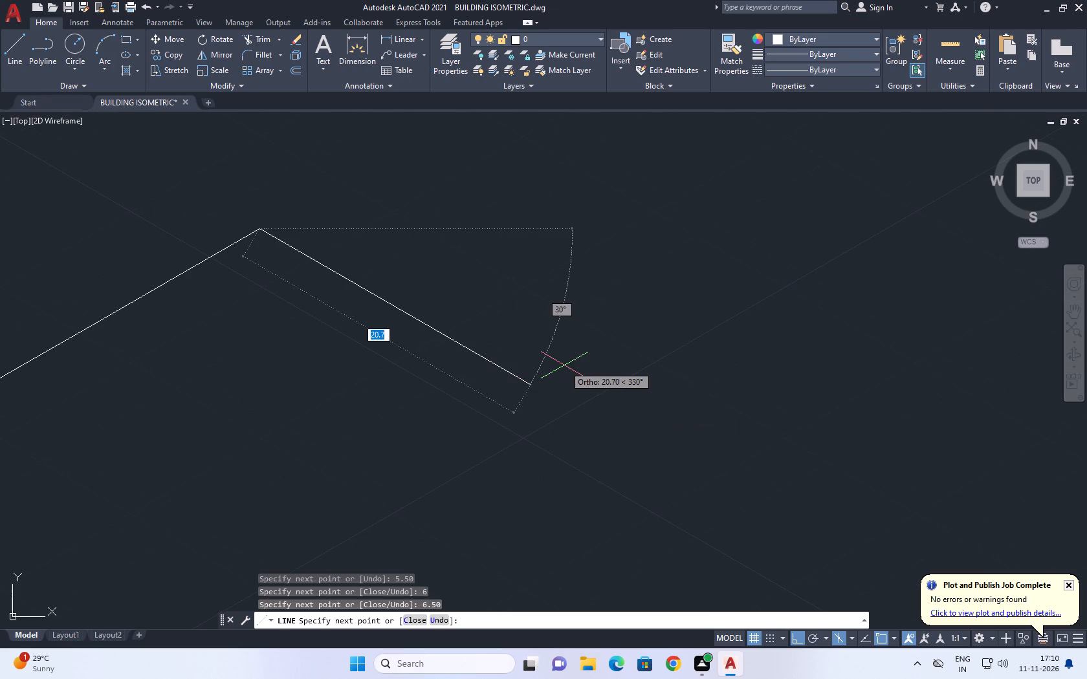
pyautogui.press('6')
pyautogui.press('Return')
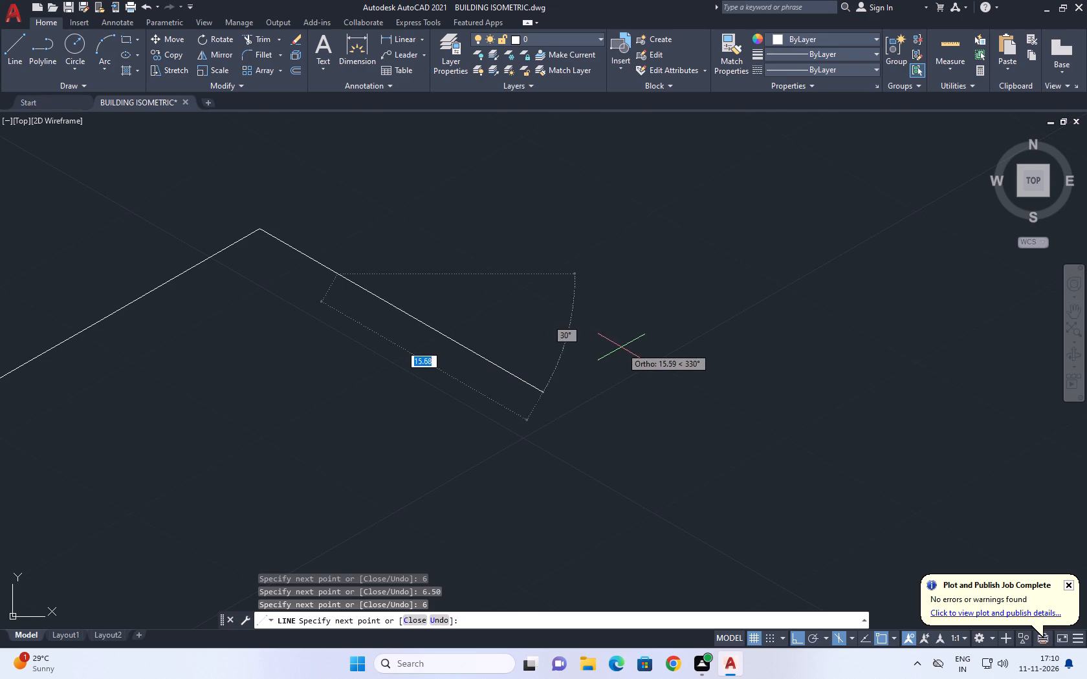
pyautogui.moveTo(254, 436); pyautogui.dragTo(607, 255, button='middle')
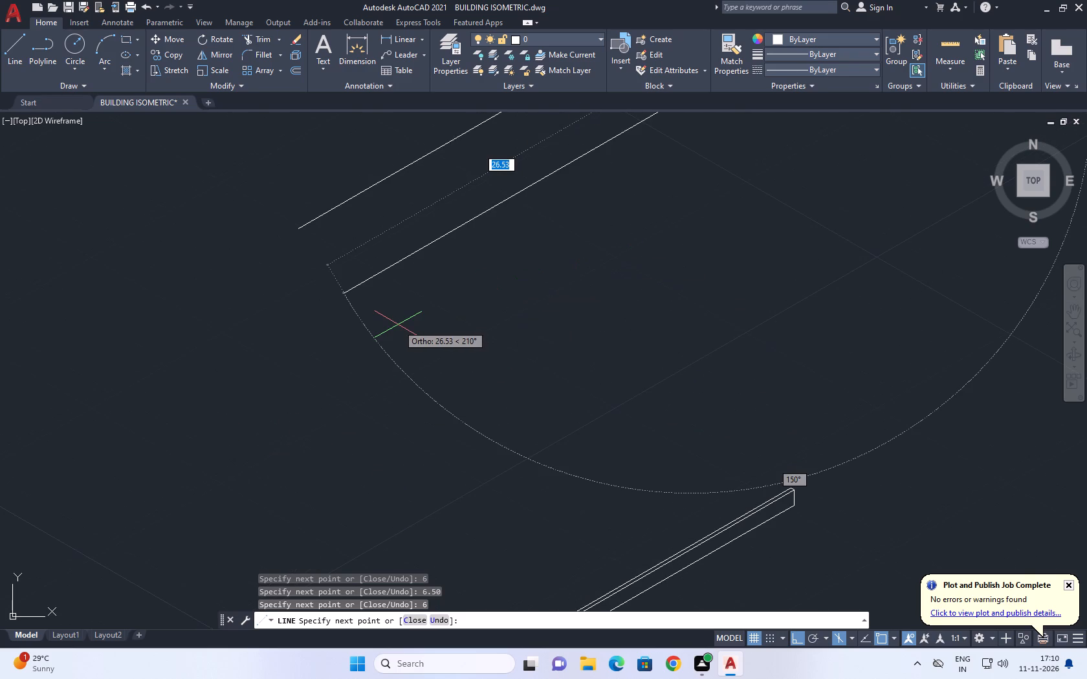
pyautogui.moveTo(390, 288); pyautogui.dragTo(392, 322, button='middle')
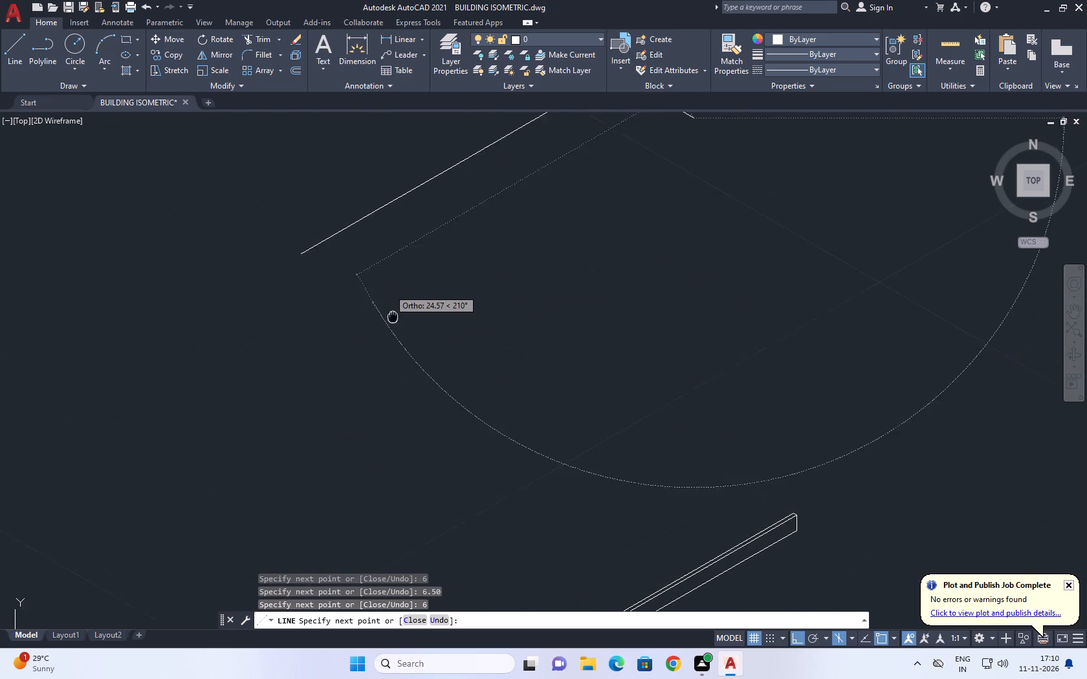
pyautogui.moveTo(392, 322); pyautogui.dragTo(391, 325, button='middle')
pyautogui.click(362, 326)
pyautogui.press('space')
# Draw a closing line at 330° from the outline's starting corner so that it crosses the long return segment.
pyautogui.press('space')
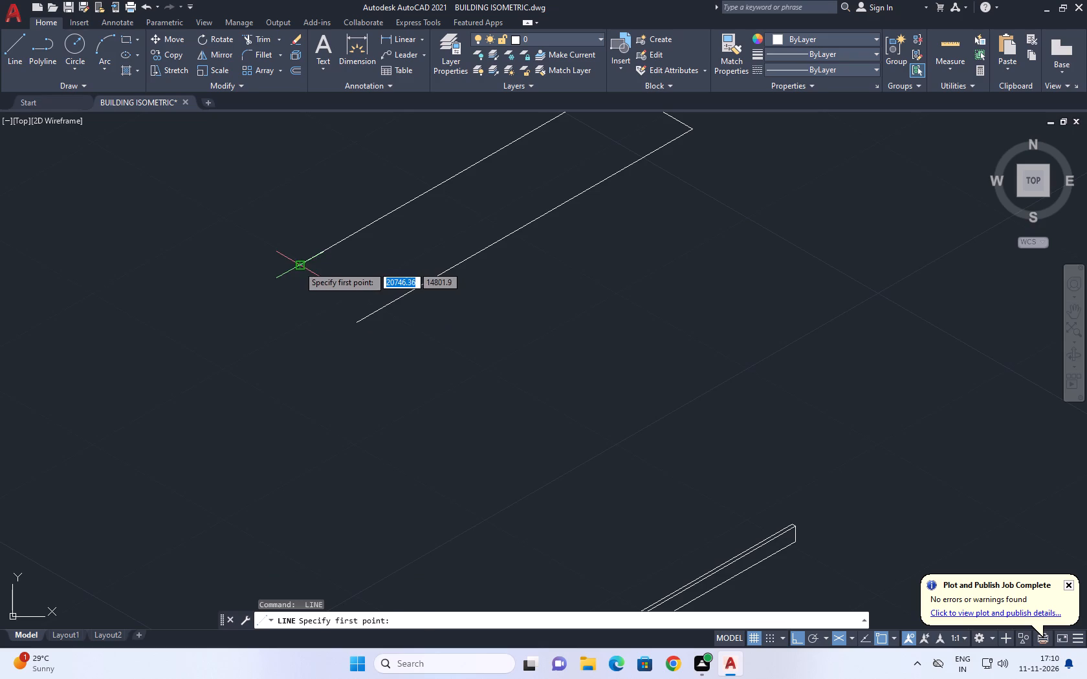
pyautogui.click(298, 266)
pyautogui.click(412, 338)
pyautogui.press('space')
# Trim both overhanging line ends at the crossing corner to close the parallelogram outline.
pyautogui.write('TR')
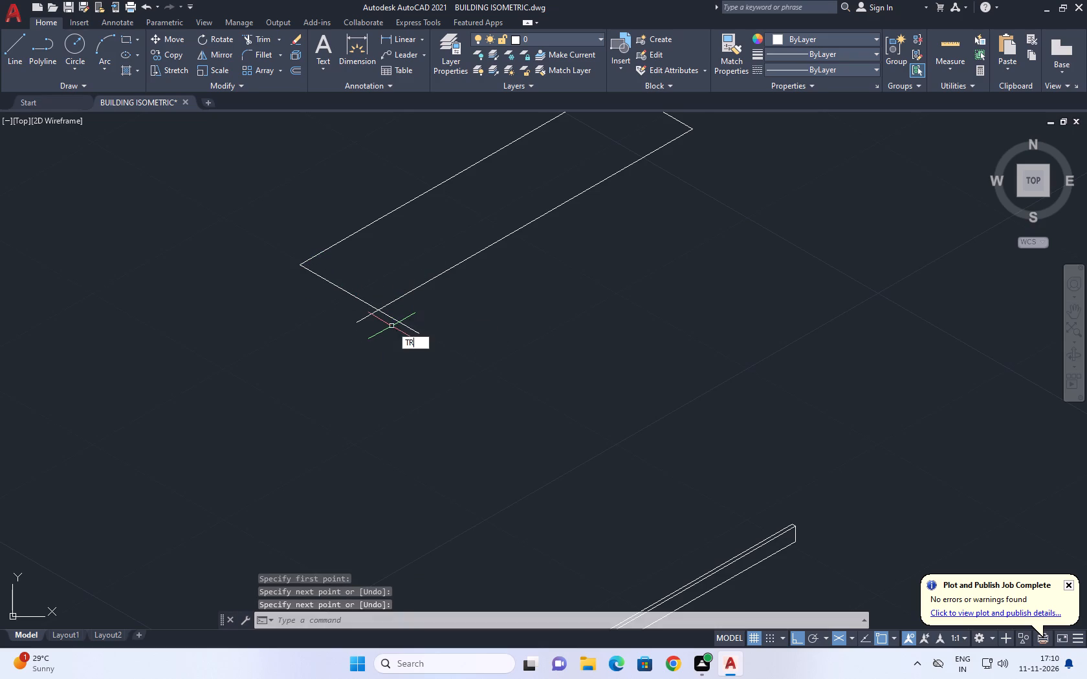
pyautogui.press('space')
pyautogui.scroll(2, 391, 326)
pyautogui.click(440, 275)
pyautogui.click(302, 303)
pyautogui.scroll(-2, 408, 296)
pyautogui.press('space')
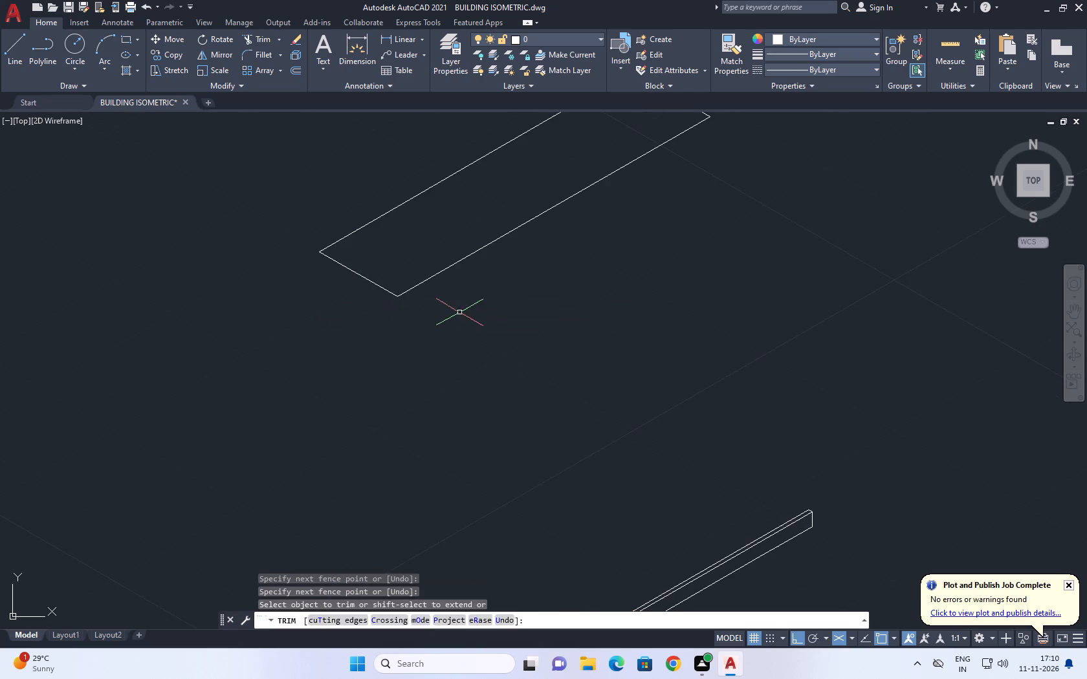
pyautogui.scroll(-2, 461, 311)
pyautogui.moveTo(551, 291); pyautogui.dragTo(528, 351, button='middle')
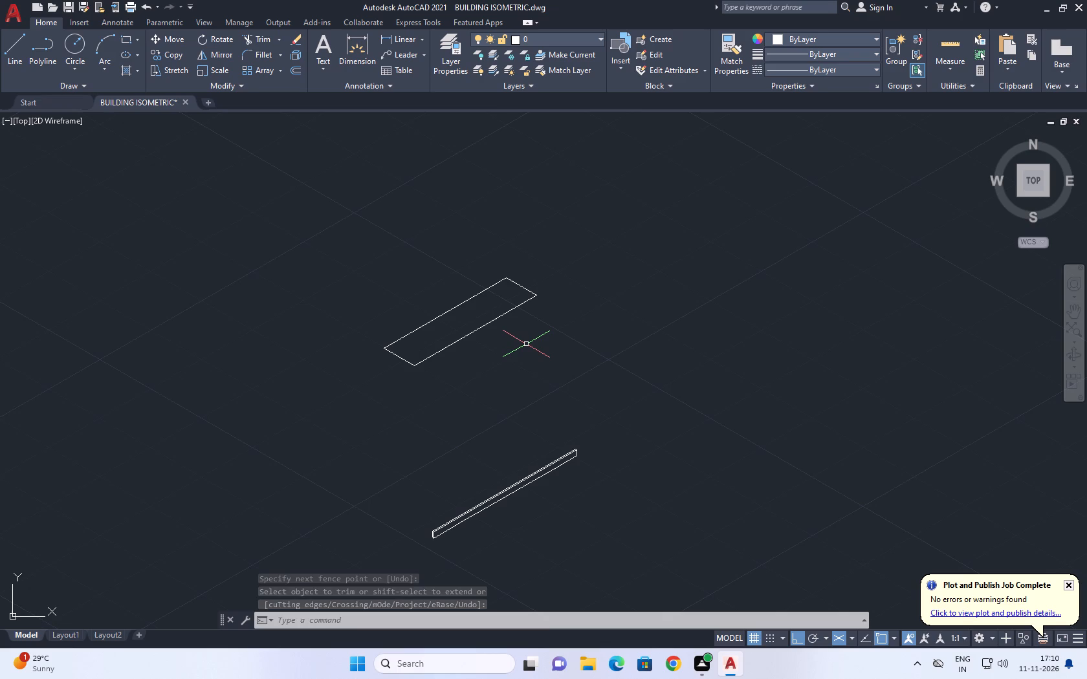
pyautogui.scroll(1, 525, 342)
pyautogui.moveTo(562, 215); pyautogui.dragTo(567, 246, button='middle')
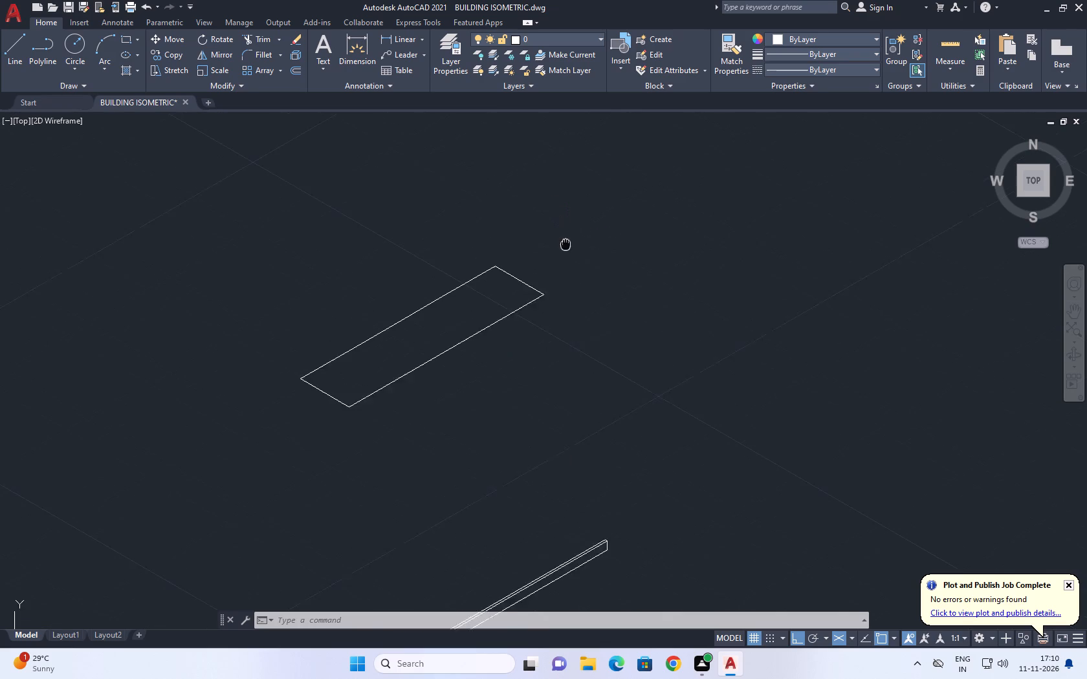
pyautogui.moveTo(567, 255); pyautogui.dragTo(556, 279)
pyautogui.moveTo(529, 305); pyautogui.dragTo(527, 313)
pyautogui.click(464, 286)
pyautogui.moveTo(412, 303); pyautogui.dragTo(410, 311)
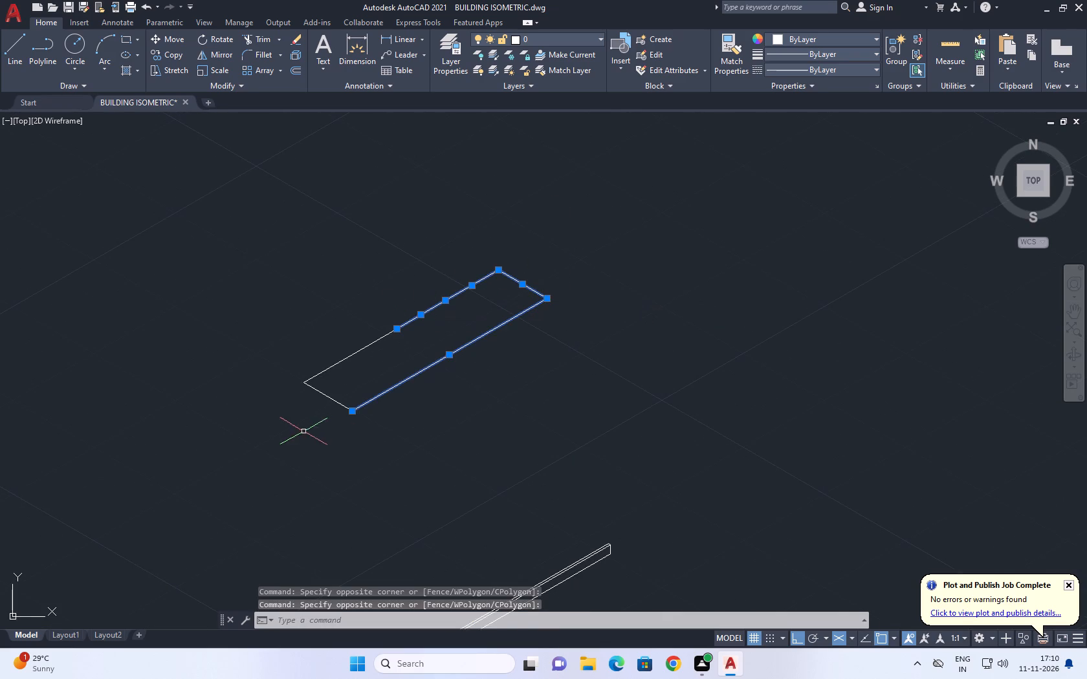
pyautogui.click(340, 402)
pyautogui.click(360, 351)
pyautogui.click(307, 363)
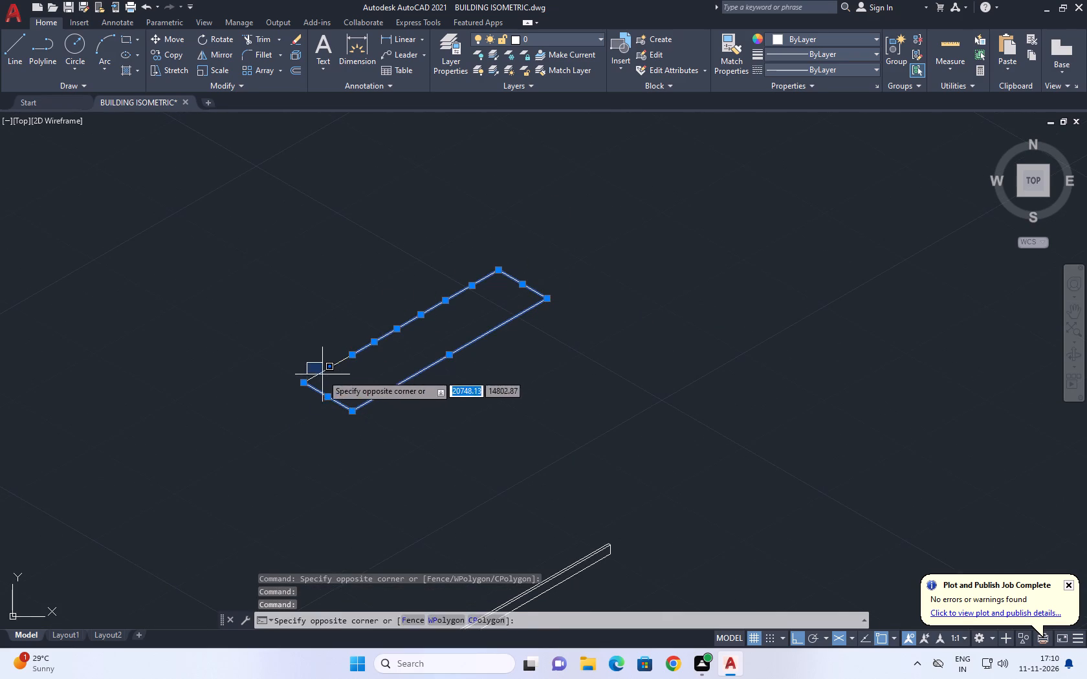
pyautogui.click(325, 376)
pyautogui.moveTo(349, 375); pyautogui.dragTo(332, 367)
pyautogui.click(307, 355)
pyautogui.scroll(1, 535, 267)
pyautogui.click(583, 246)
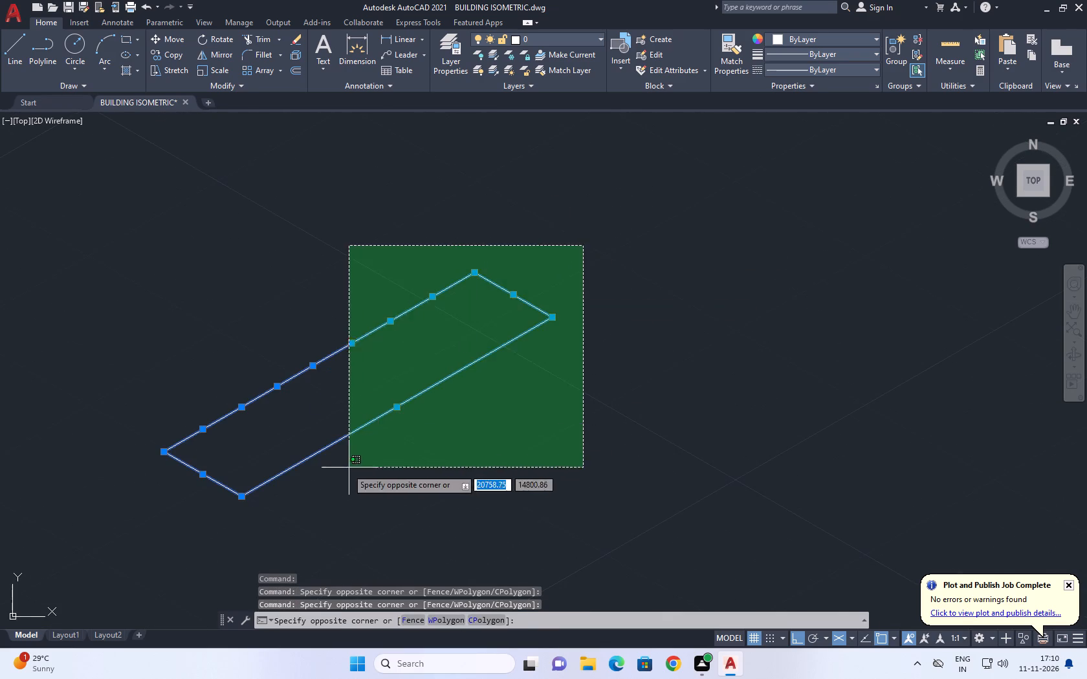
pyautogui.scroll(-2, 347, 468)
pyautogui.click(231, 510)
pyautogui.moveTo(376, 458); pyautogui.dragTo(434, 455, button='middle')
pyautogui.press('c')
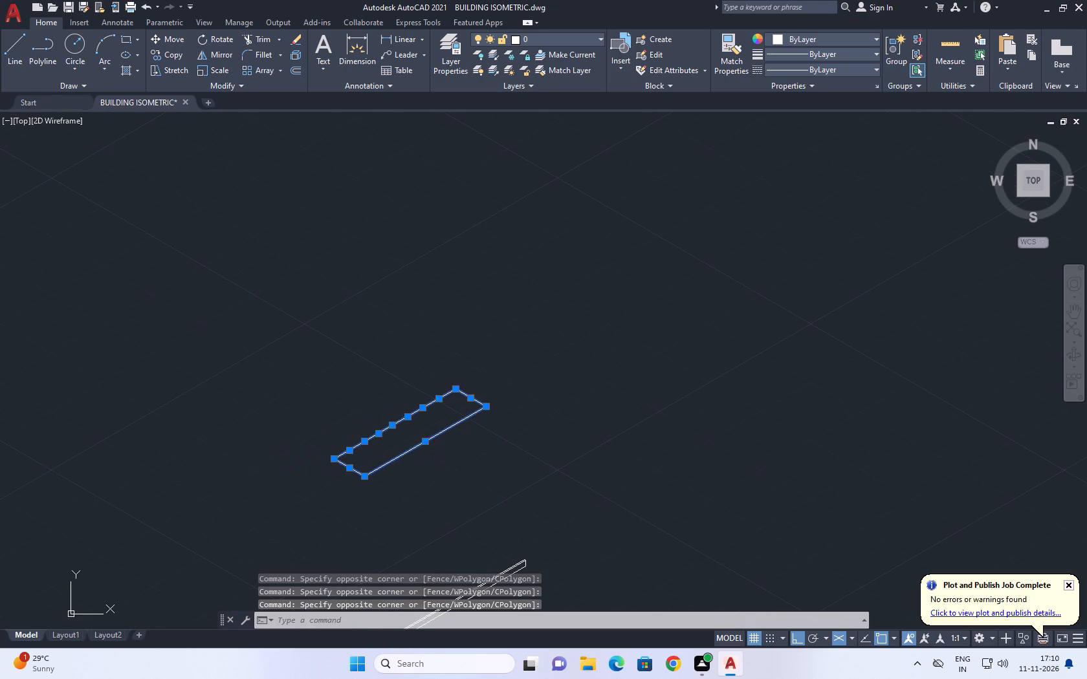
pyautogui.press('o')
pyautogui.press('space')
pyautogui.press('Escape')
# Copy the whole parallelogram outline 0.25 units straight down (270°) on the right isoplane, using its front corner as base point.
pyautogui.moveTo(521, 347); pyautogui.dragTo(514, 367)
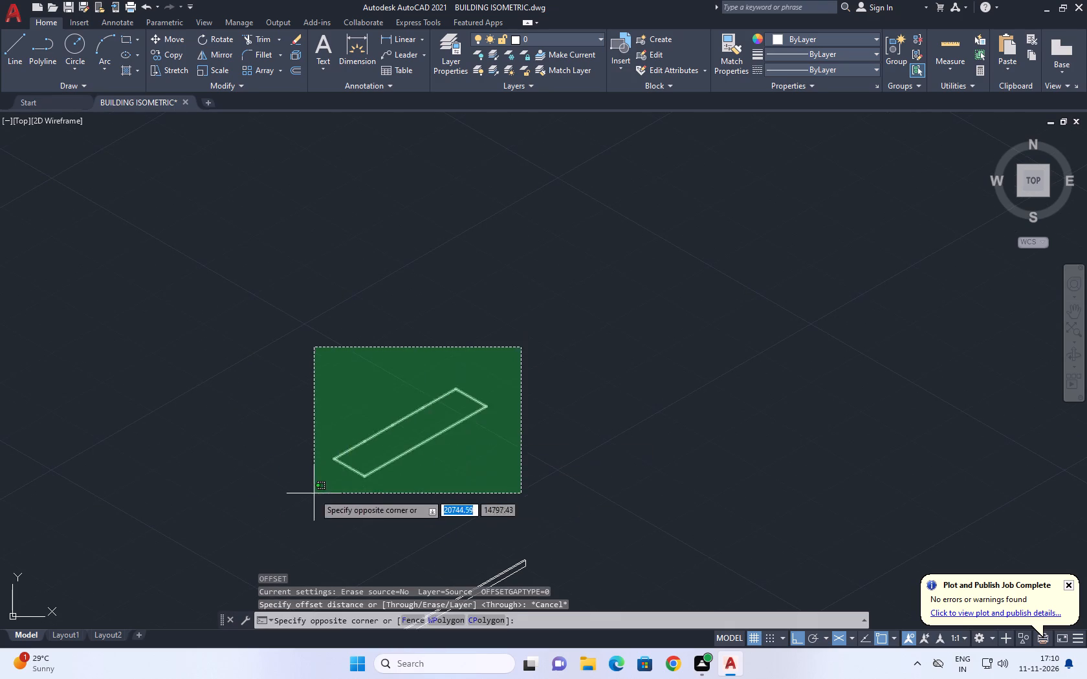
pyautogui.click(307, 501)
pyautogui.moveTo(417, 486); pyautogui.dragTo(423, 484, button='middle')
pyautogui.press('c')
pyautogui.write('O')
pyautogui.press('space')
pyautogui.scroll(1, 382, 479)
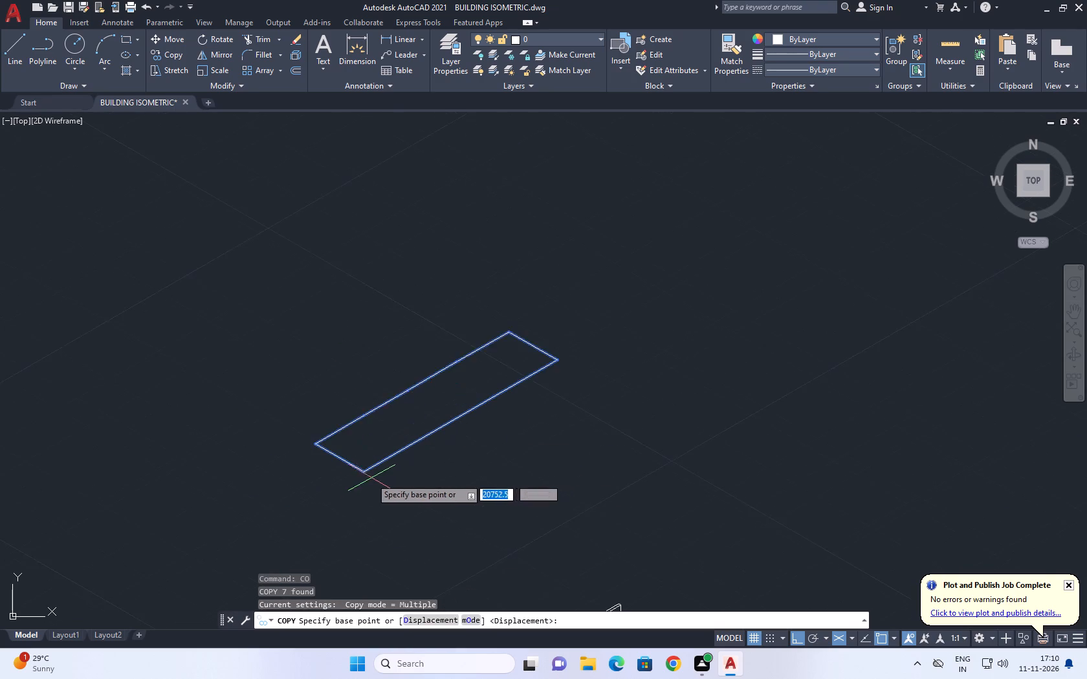
pyautogui.scroll(1, 370, 478)
pyautogui.click(364, 468)
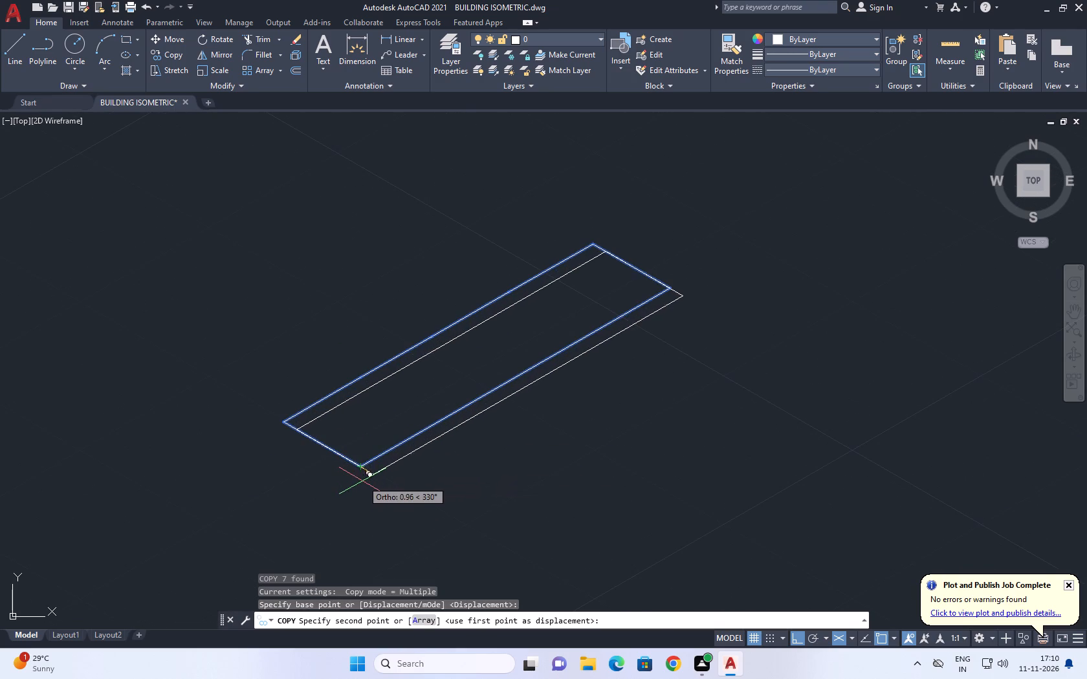
pyautogui.press('F5')
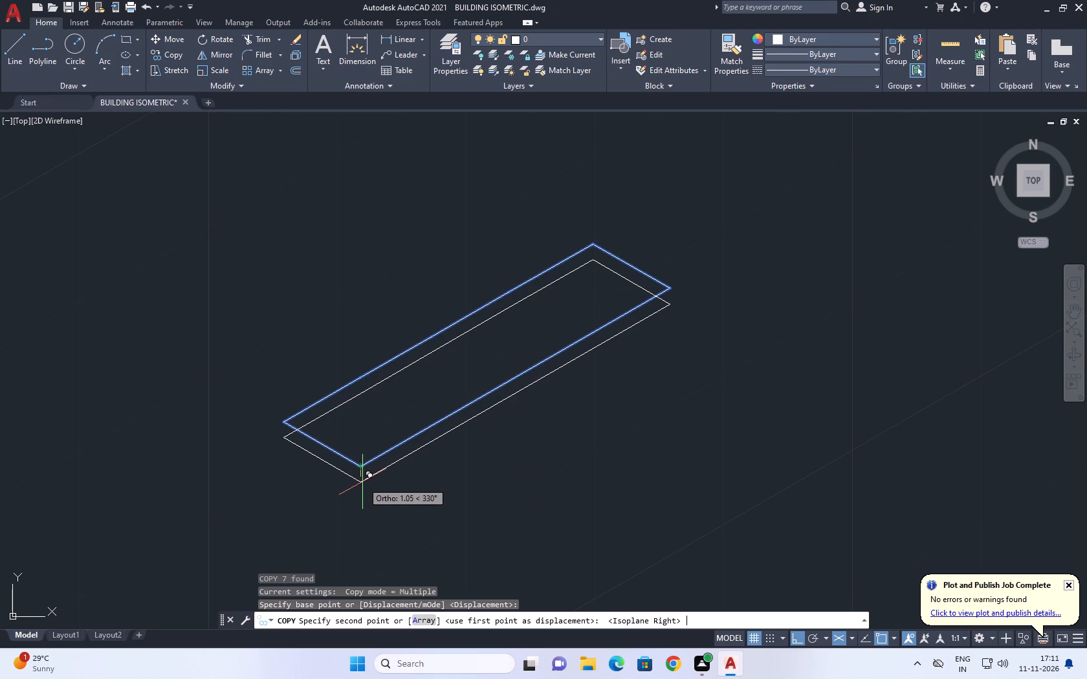
pyautogui.write('0.25')
pyautogui.press('Return')
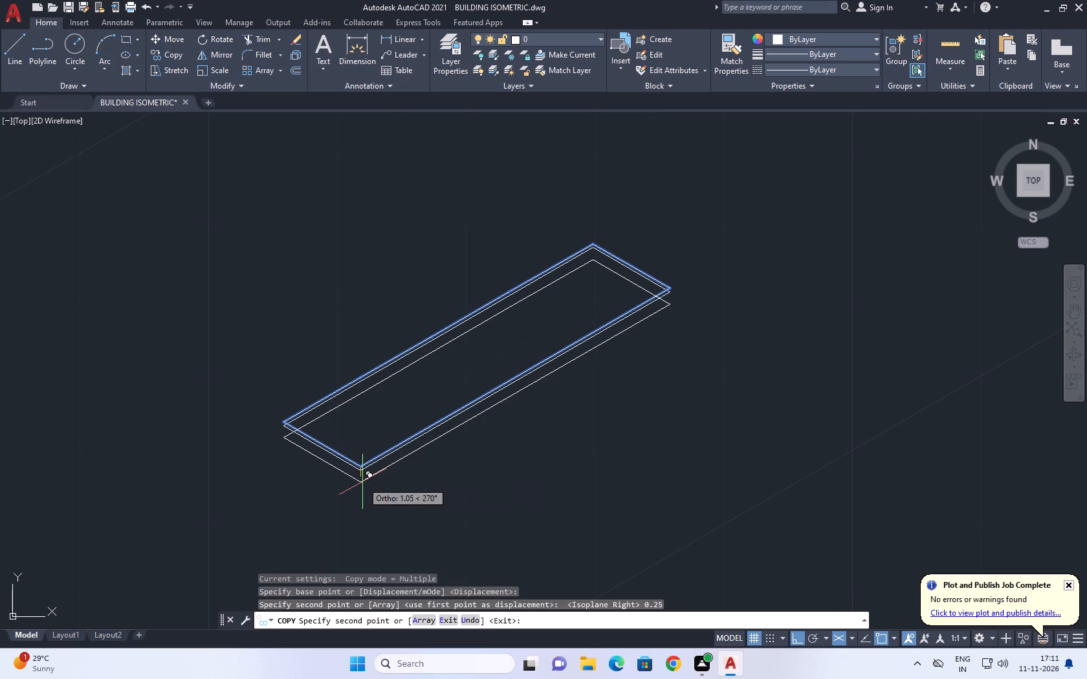
pyautogui.press('space')
# Check the vertical gap between the two outlines at the front corner with an aligned dimension, without placing it.
pyautogui.scroll(2, 356, 475)
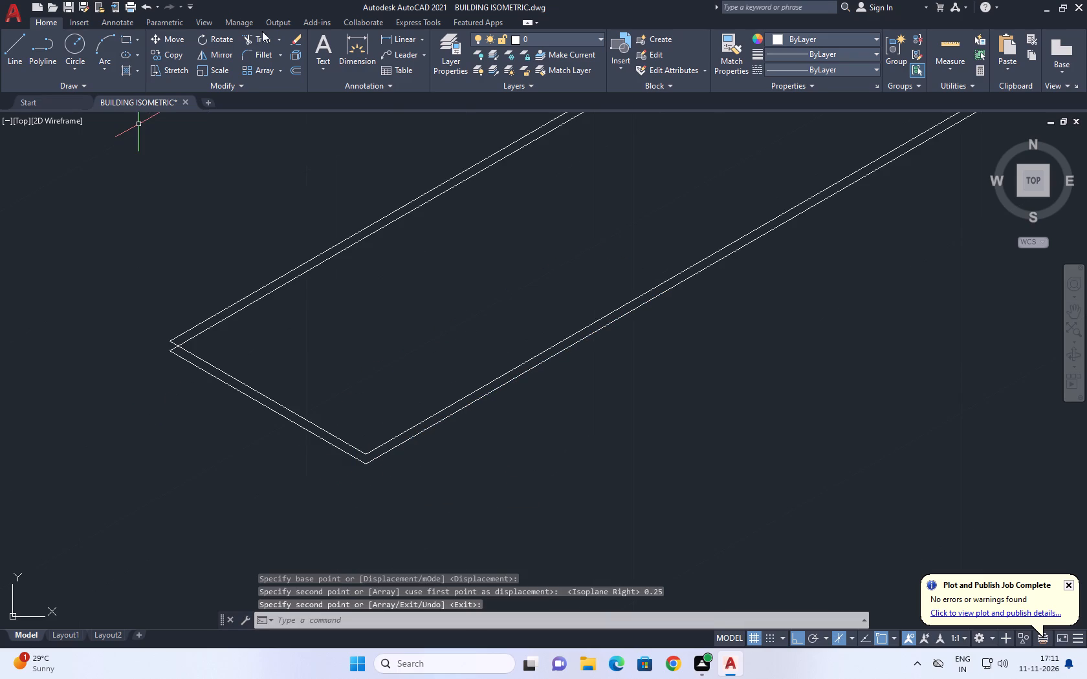
pyautogui.click(422, 36)
pyautogui.click(422, 81)
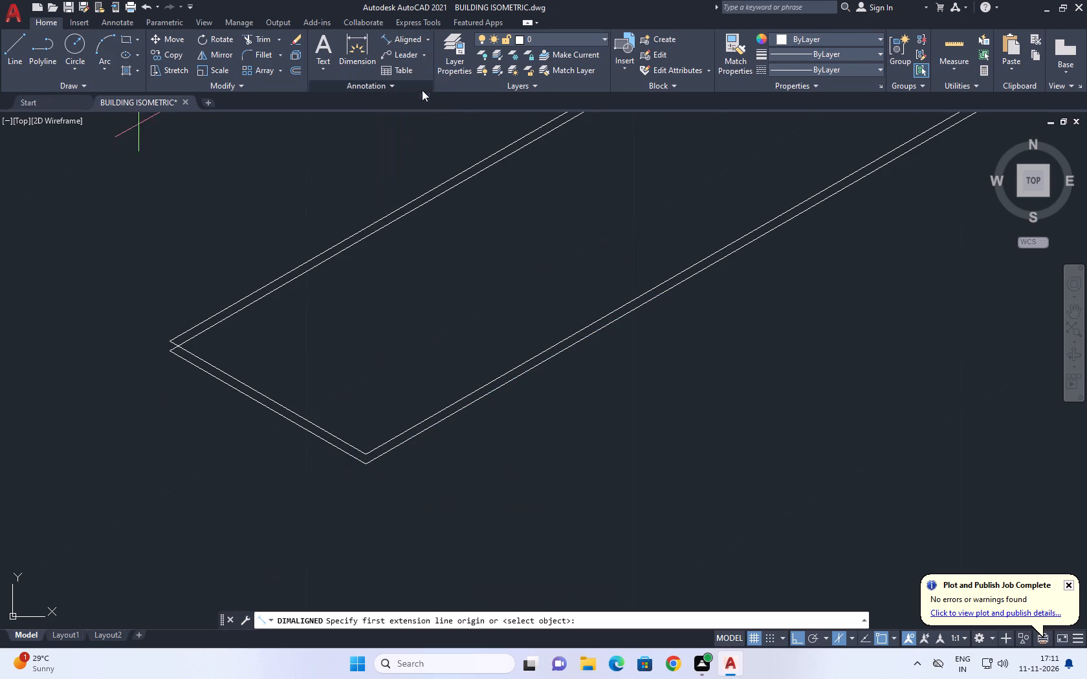
pyautogui.scroll(3, 374, 485)
pyautogui.click(370, 433)
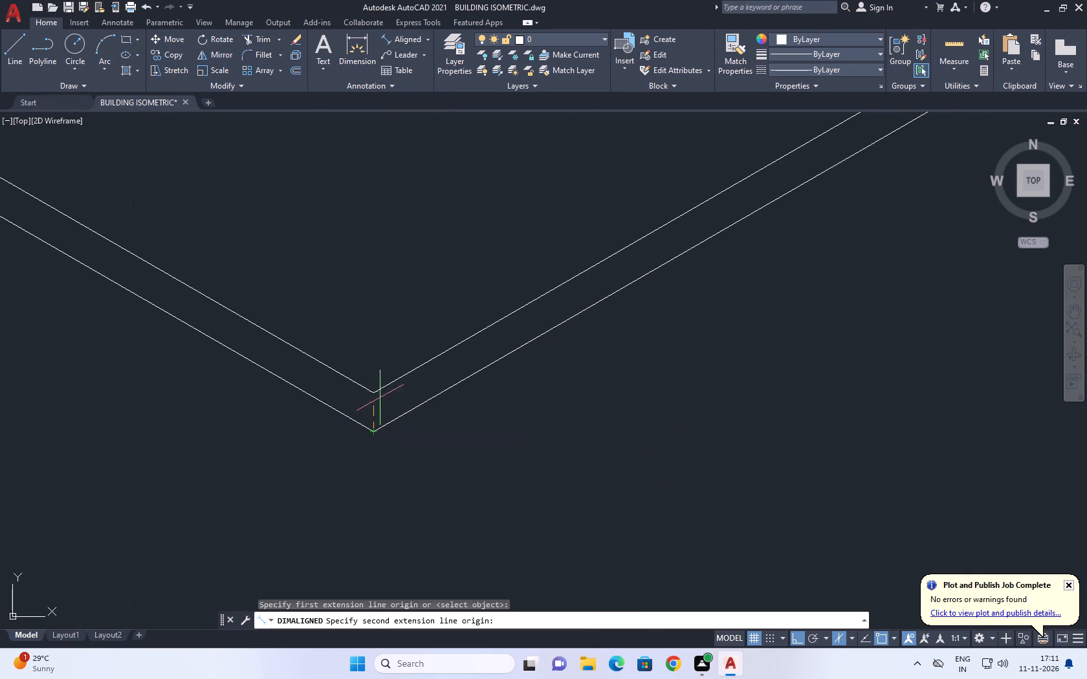
pyautogui.click(374, 391)
pyautogui.scroll(-8, 437, 364)
pyautogui.press('space')
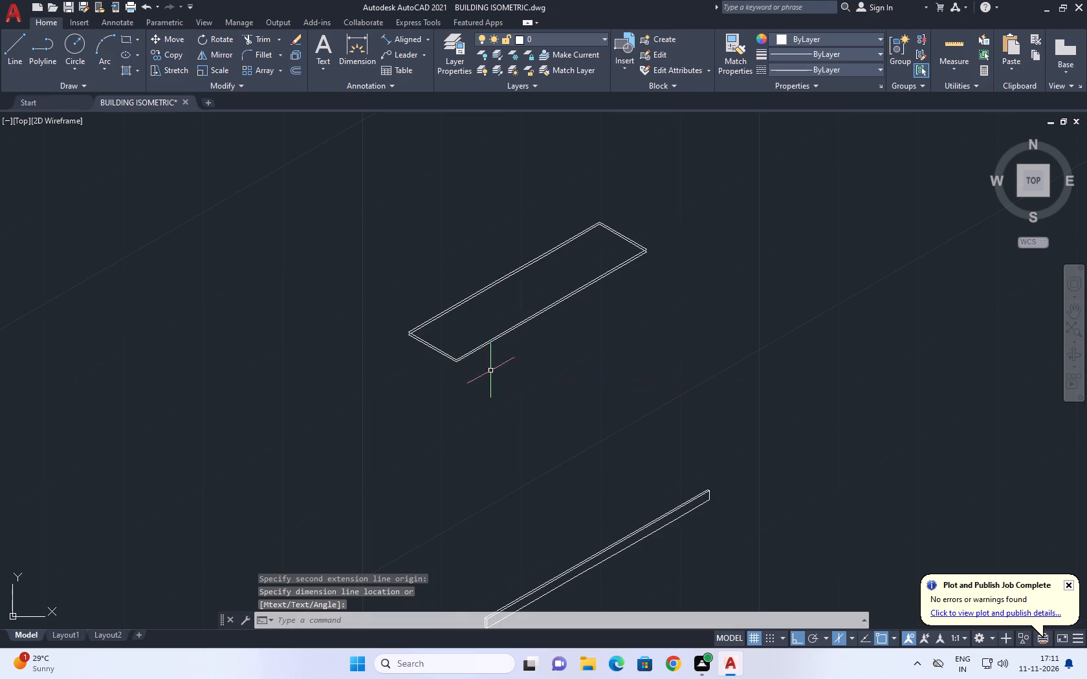
# Draw a vertical line joining the upper and lower outlines at the slab's front corner.
pyautogui.scroll(3, 467, 366)
pyautogui.write('L')
pyautogui.press('space')
pyautogui.scroll(2, 430, 358)
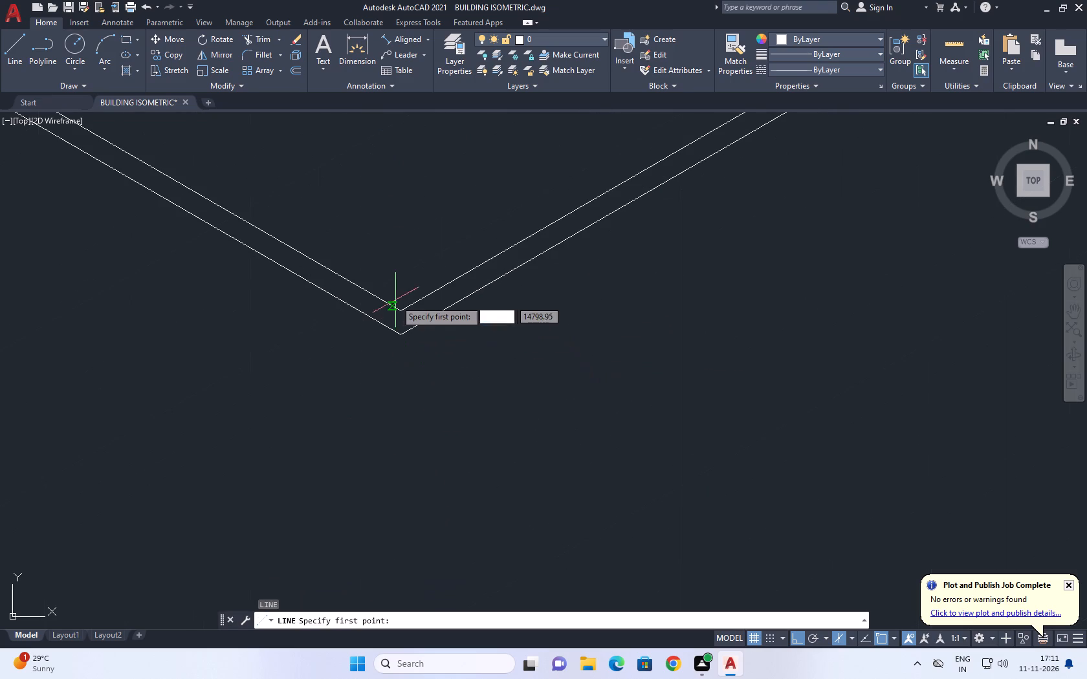
pyautogui.click(403, 306)
pyautogui.click(397, 338)
pyautogui.press('space')
pyautogui.scroll(-2, 435, 287)
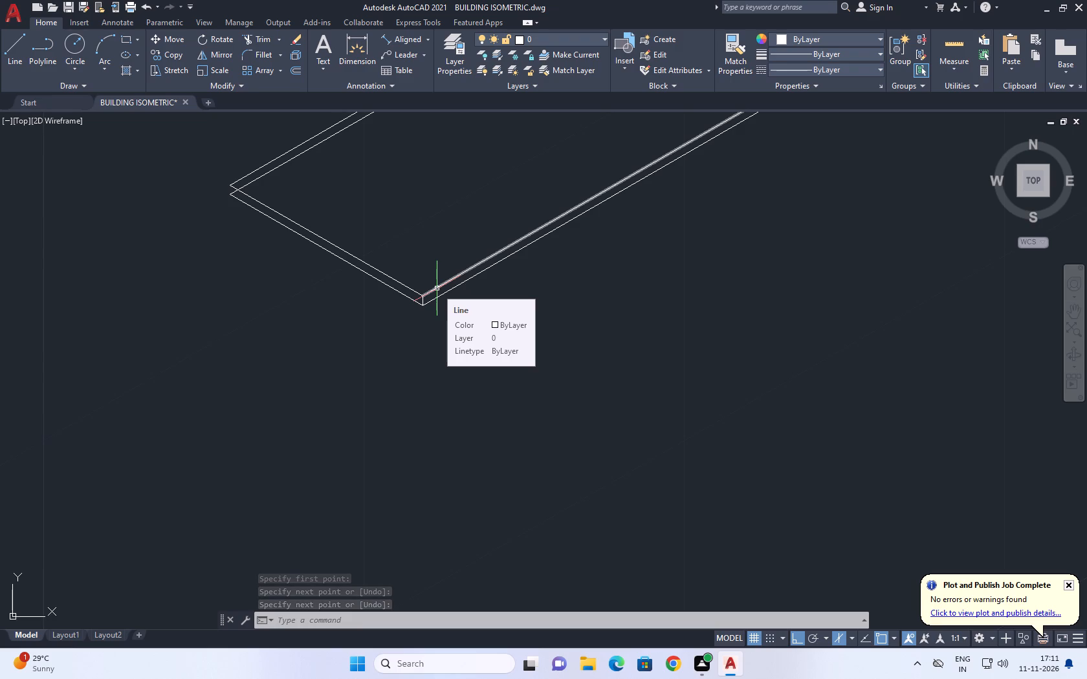
# Draw a vertical line joining the upper and lower outlines at the slab's left corner.
pyautogui.scroll(-2, 412, 292)
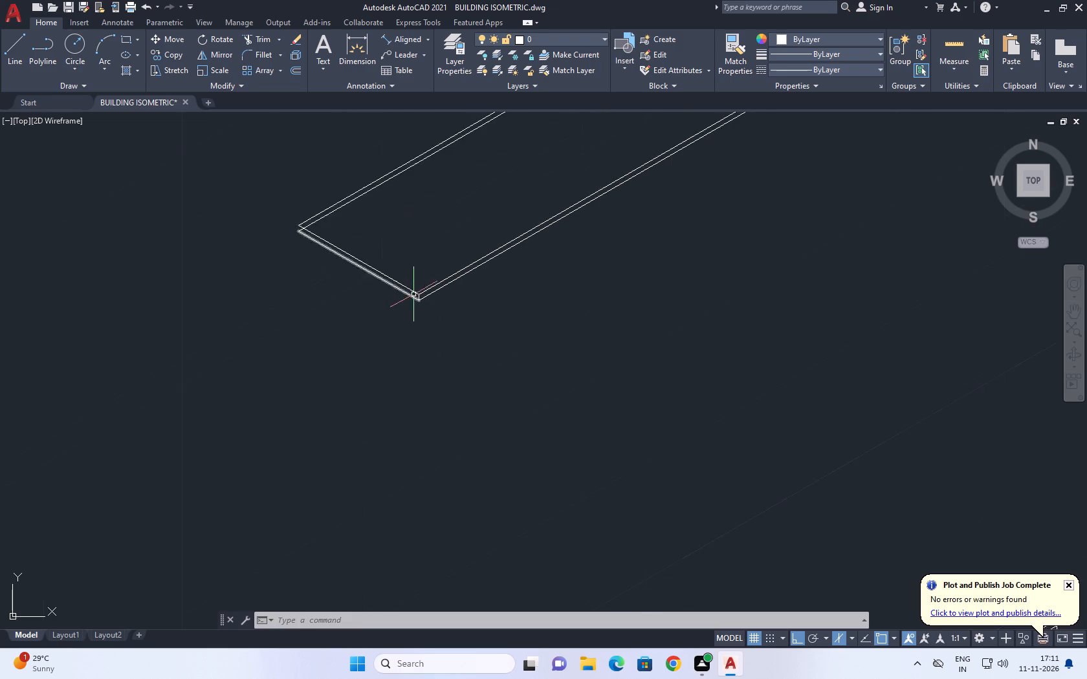
pyautogui.moveTo(427, 294); pyautogui.dragTo(413, 316, button='middle')
pyautogui.scroll(1, 412, 312)
pyautogui.moveTo(342, 272); pyautogui.dragTo(340, 316, button='middle')
pyautogui.scroll(1, 340, 316)
pyautogui.click(16, 53)
pyautogui.scroll(1, 214, 287)
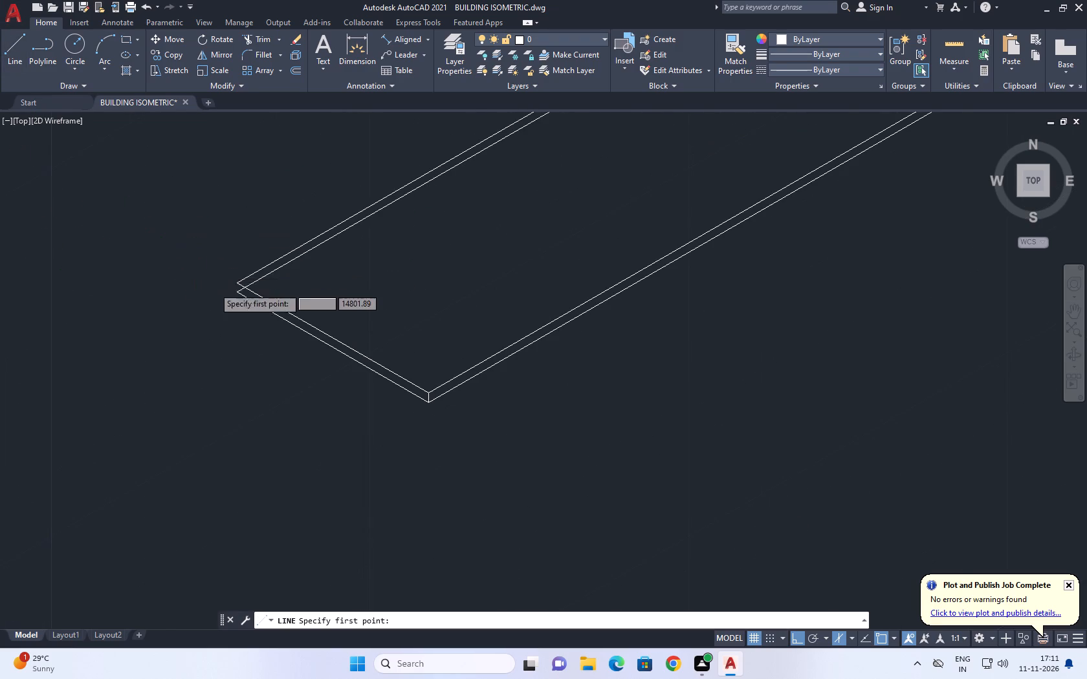
pyautogui.scroll(2, 215, 289)
pyautogui.click(298, 264)
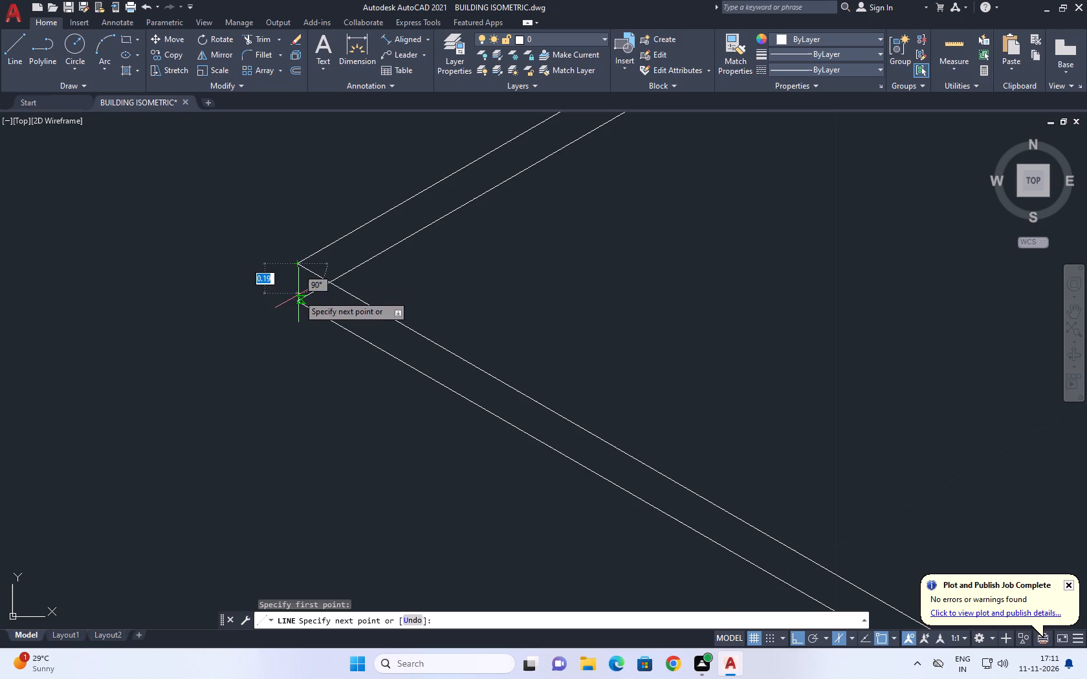
pyautogui.click(300, 297)
pyautogui.rightClick(342, 250)
pyautogui.click(364, 261)
pyautogui.scroll(-4, 260, 273)
# Draw a vertical line joining the upper and lower outlines at the slab's right corner.
pyautogui.rightClick(384, 261)
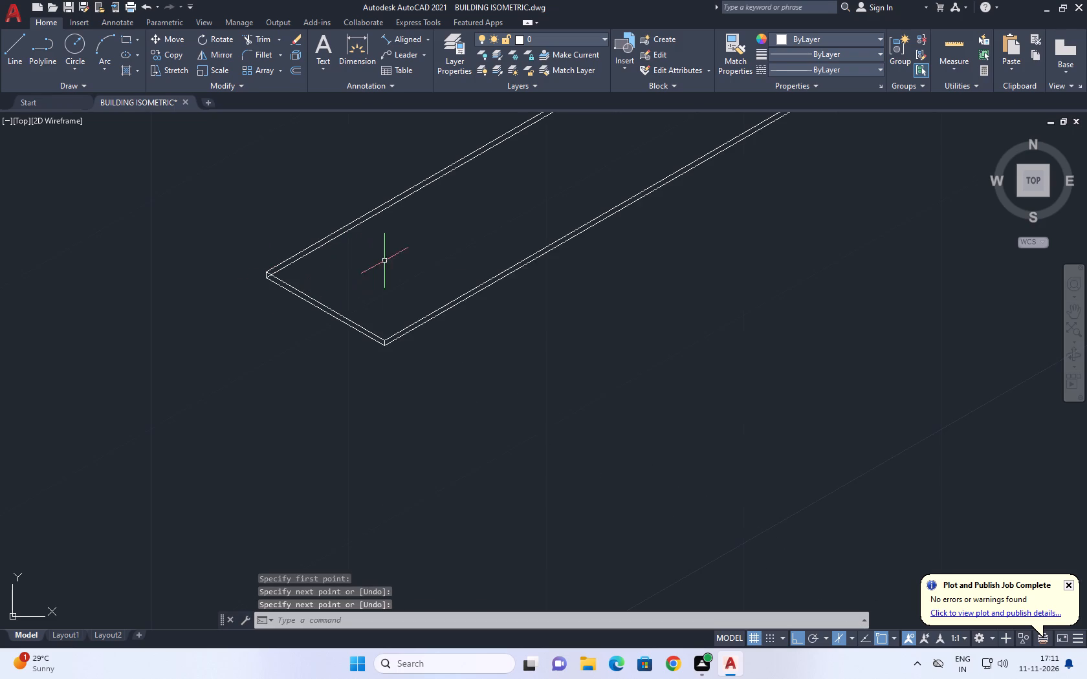
pyautogui.click(416, 266)
pyautogui.scroll(-2, 411, 272)
pyautogui.moveTo(490, 257); pyautogui.dragTo(463, 313, button='middle')
pyautogui.scroll(1, 551, 252)
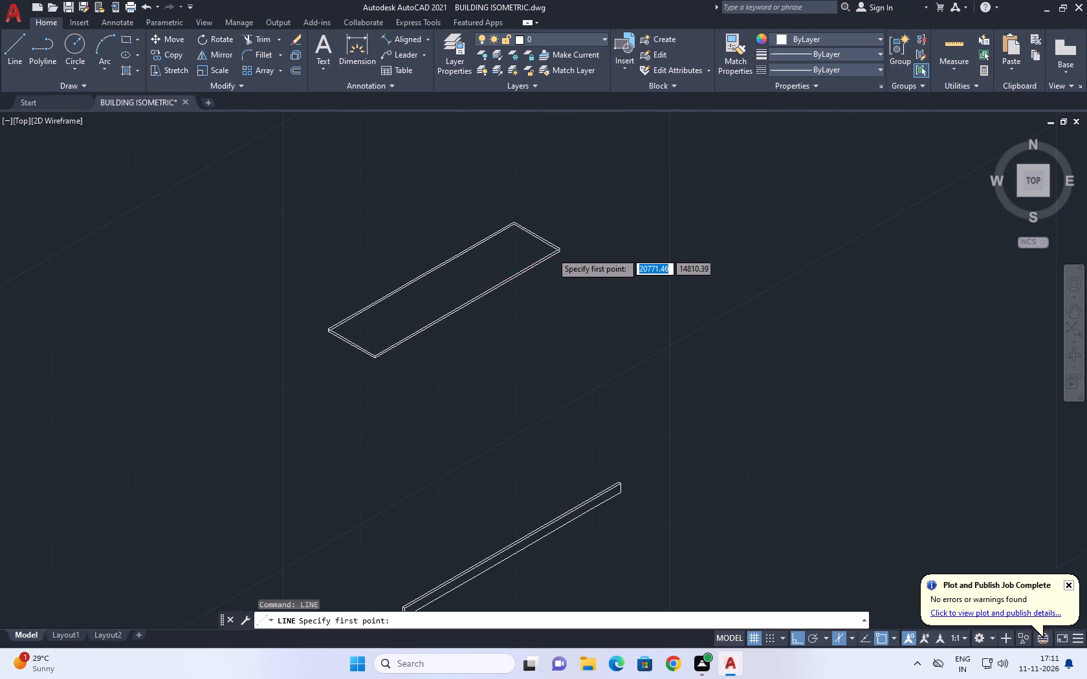
pyautogui.scroll(5, 551, 252)
pyautogui.click(606, 222)
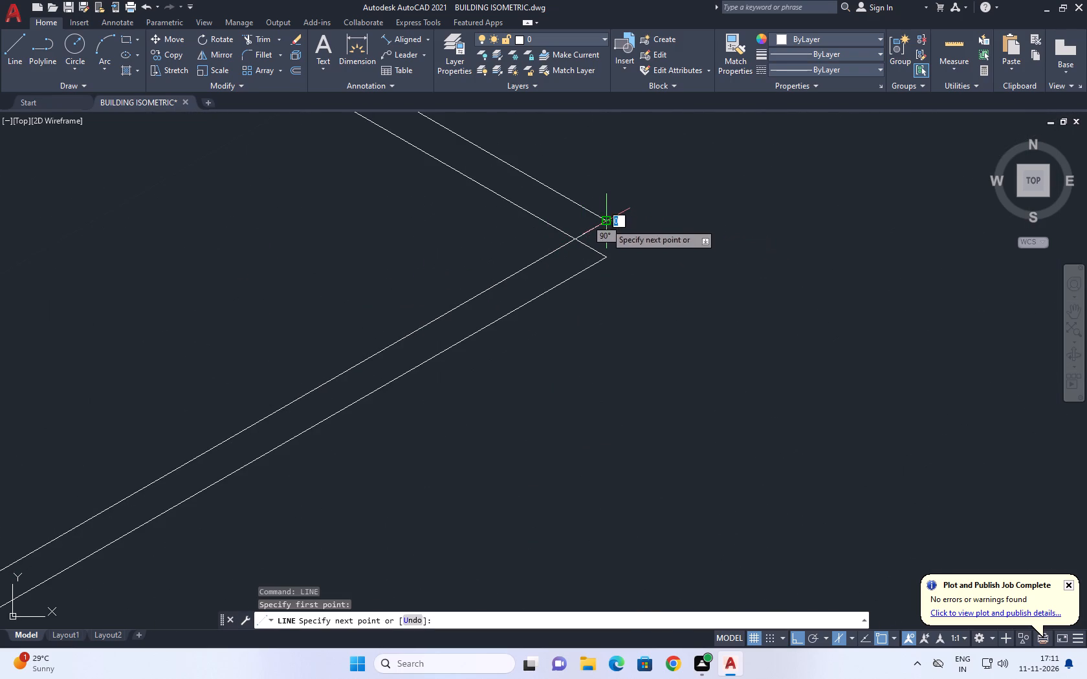
pyautogui.click(604, 255)
pyautogui.rightClick(661, 252)
pyautogui.click(686, 266)
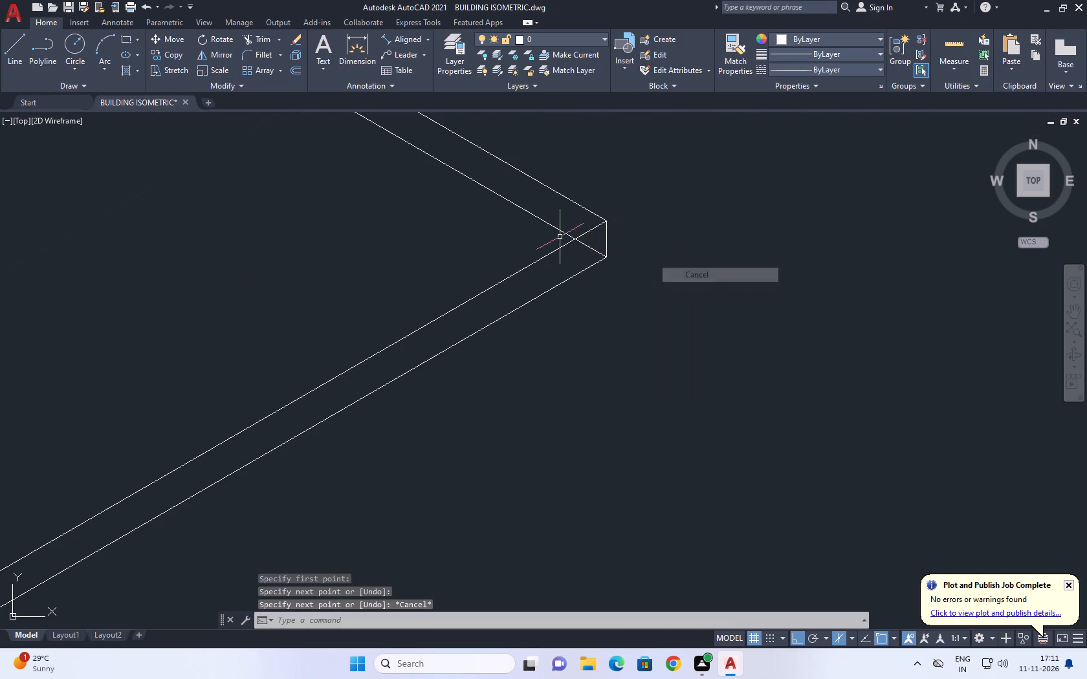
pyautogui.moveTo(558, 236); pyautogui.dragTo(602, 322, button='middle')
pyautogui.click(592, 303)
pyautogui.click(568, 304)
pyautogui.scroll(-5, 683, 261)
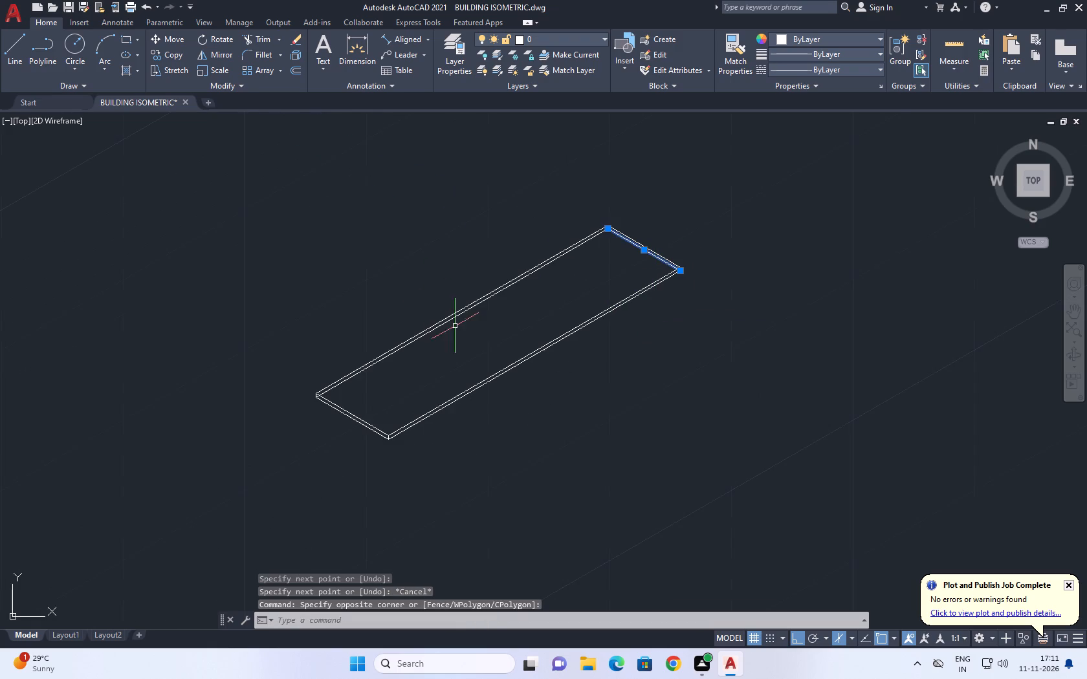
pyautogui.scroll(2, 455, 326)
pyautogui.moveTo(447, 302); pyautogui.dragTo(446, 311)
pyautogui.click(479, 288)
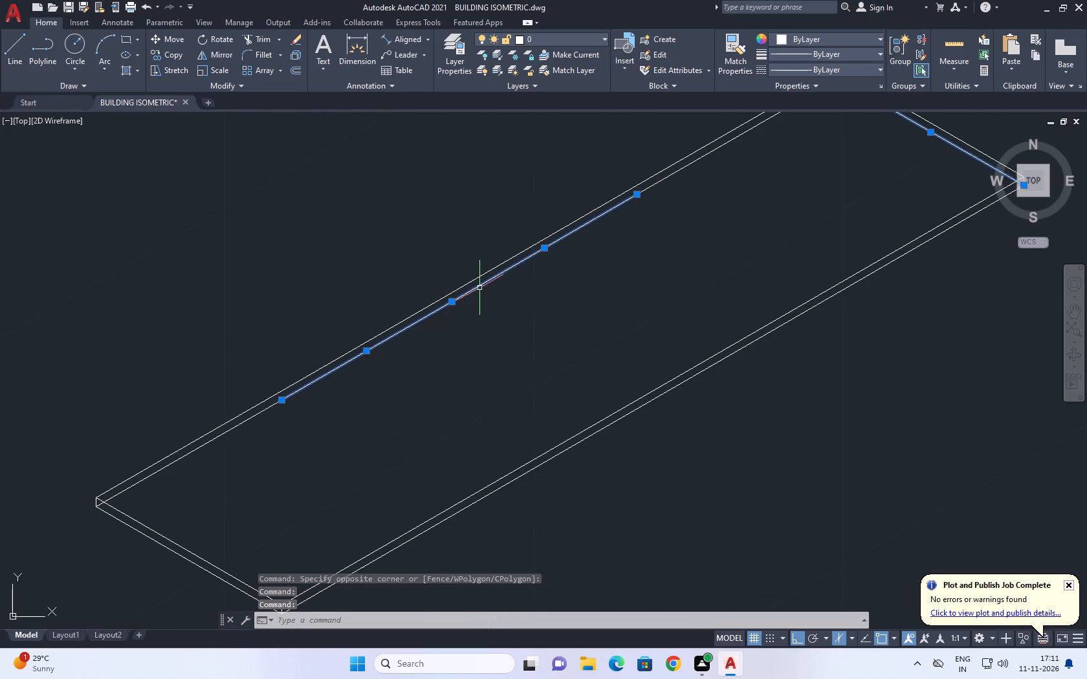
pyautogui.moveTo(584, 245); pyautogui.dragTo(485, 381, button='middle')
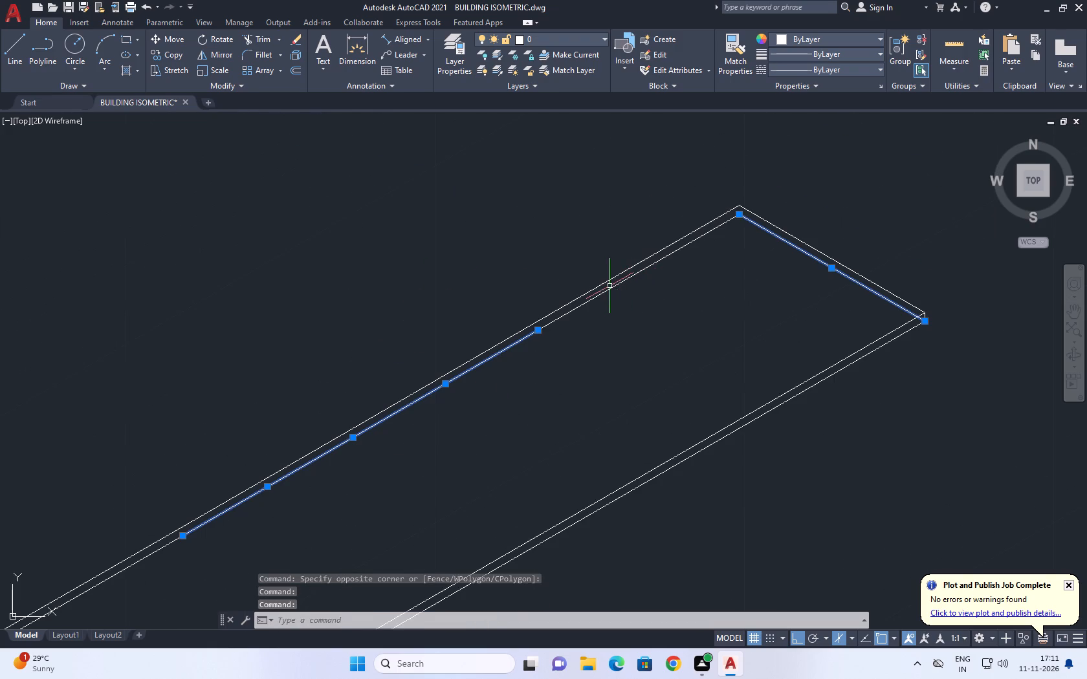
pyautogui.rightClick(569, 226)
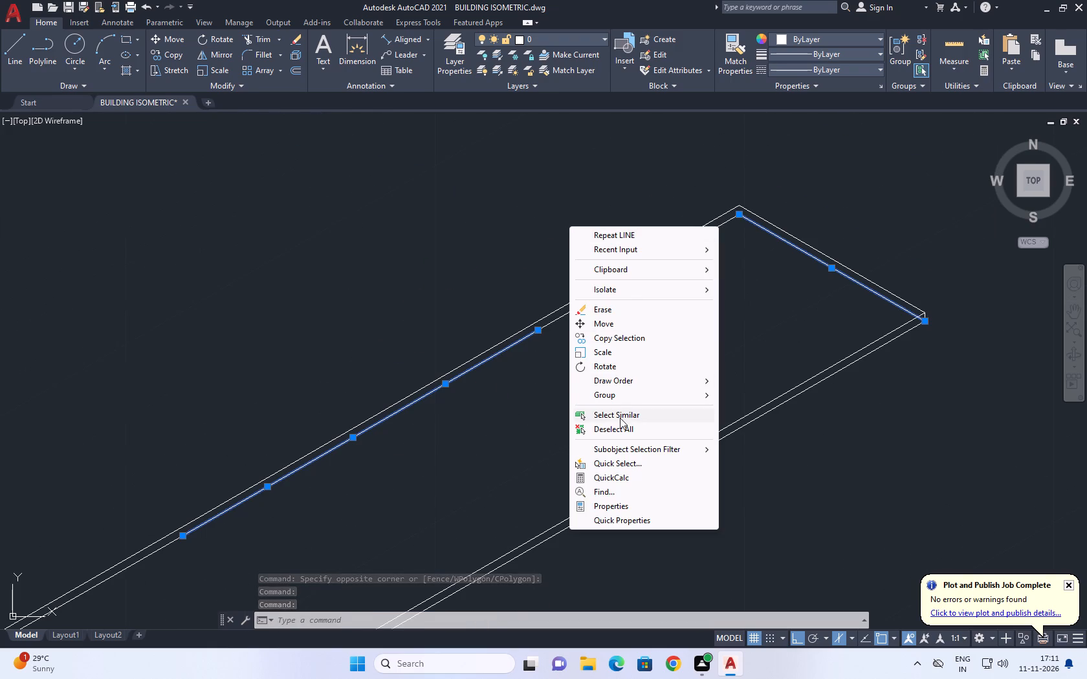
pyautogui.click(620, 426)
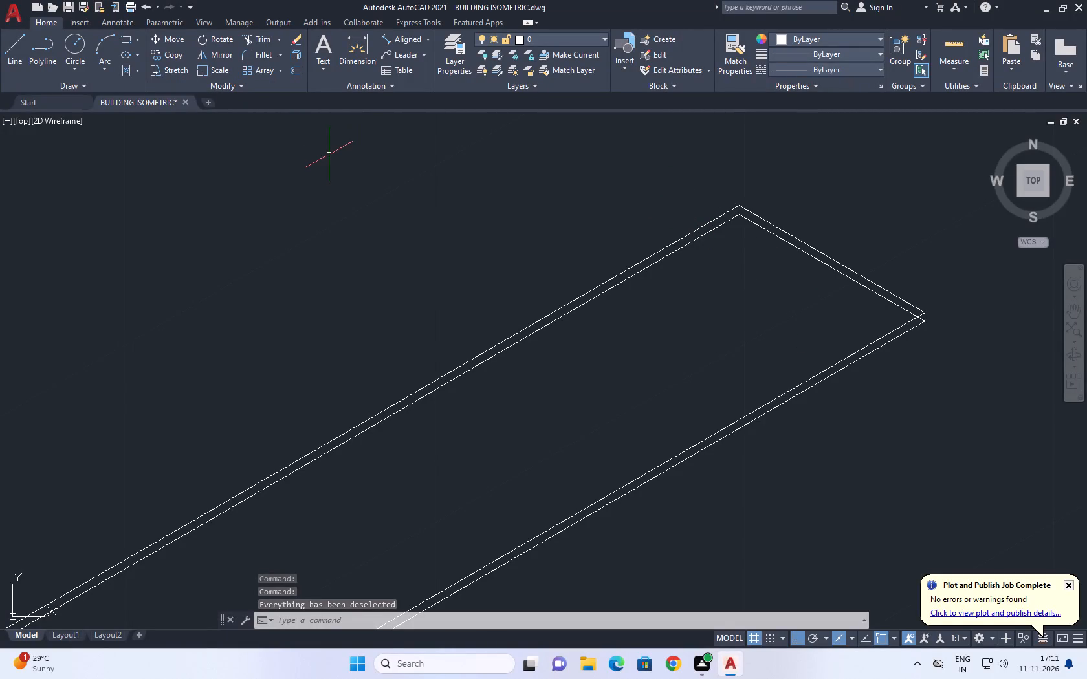
# Draw a vertical line joining the lower and upper outlines at the slab's back corner.
pyautogui.click(20, 59)
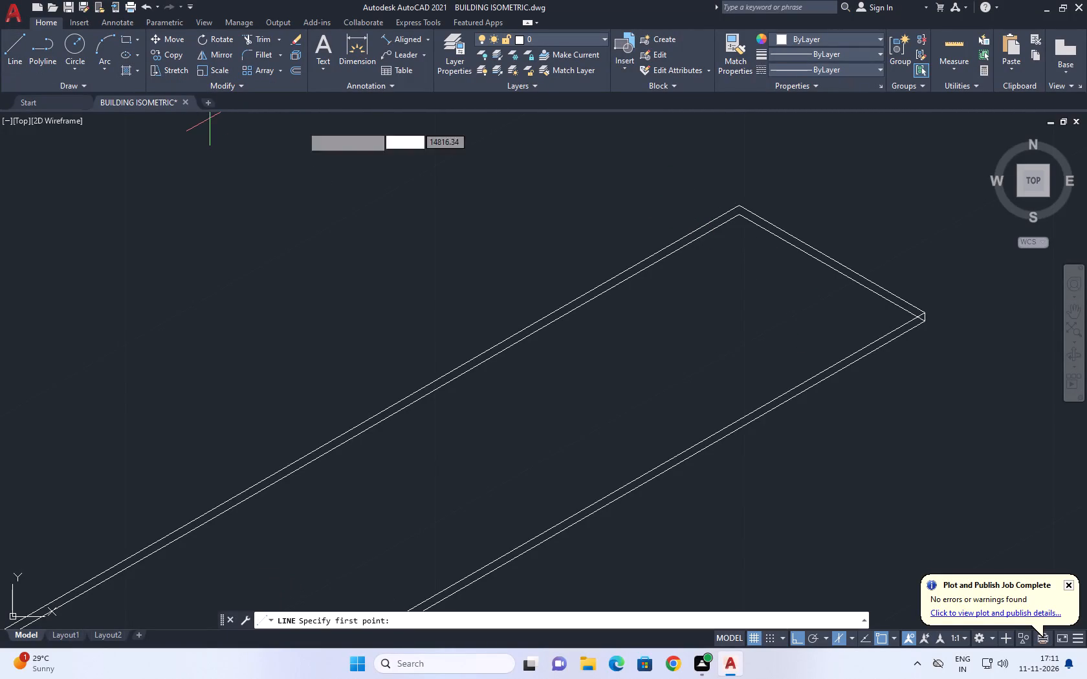
pyautogui.scroll(4, 760, 233)
pyautogui.click(697, 191)
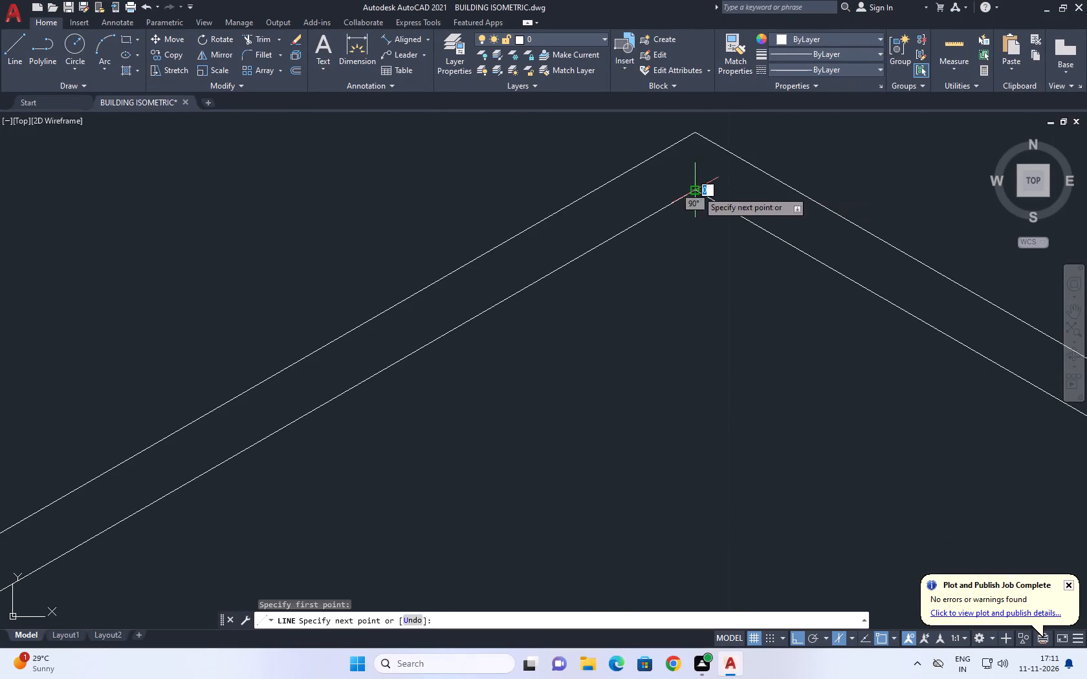
pyautogui.click(692, 132)
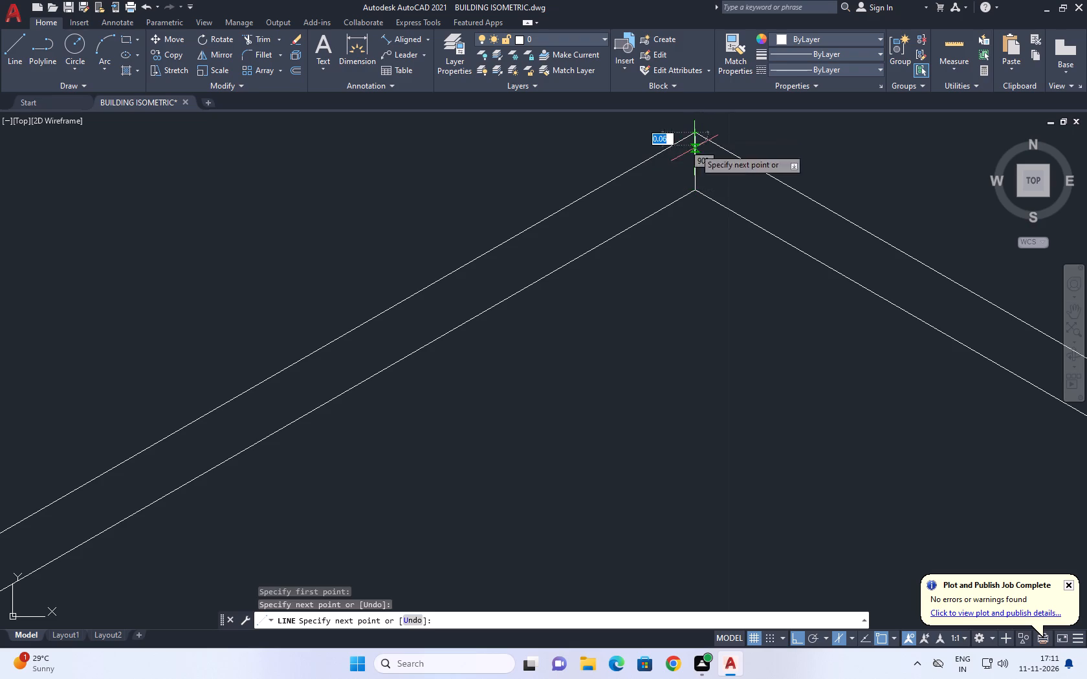
pyautogui.rightClick(694, 148)
pyautogui.click(739, 169)
pyautogui.scroll(-5, 725, 204)
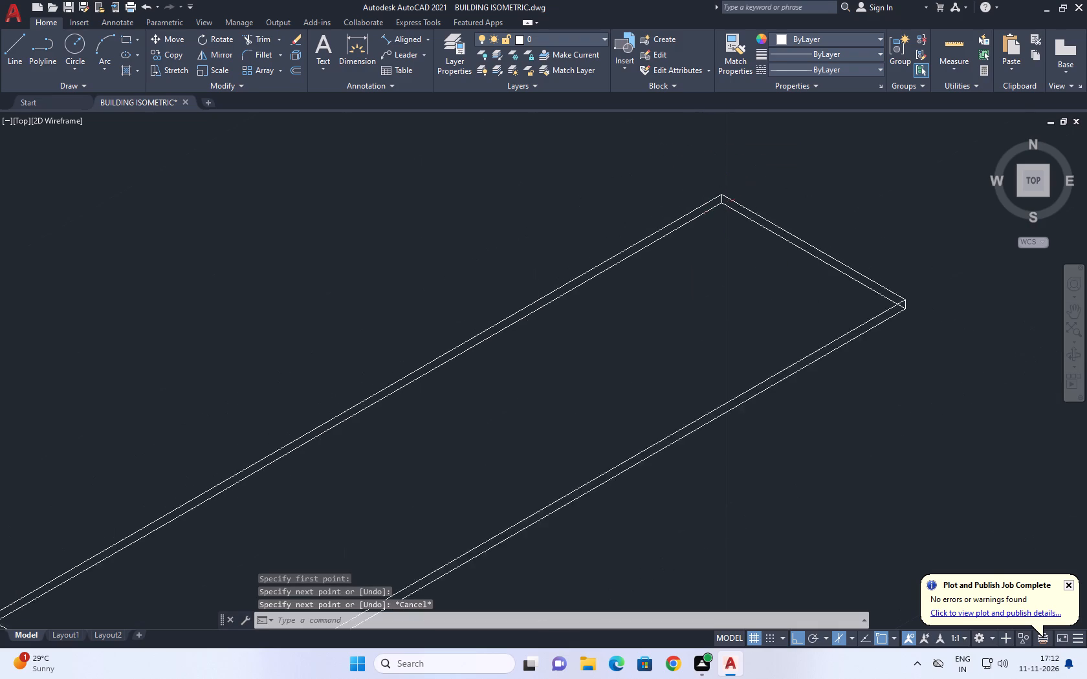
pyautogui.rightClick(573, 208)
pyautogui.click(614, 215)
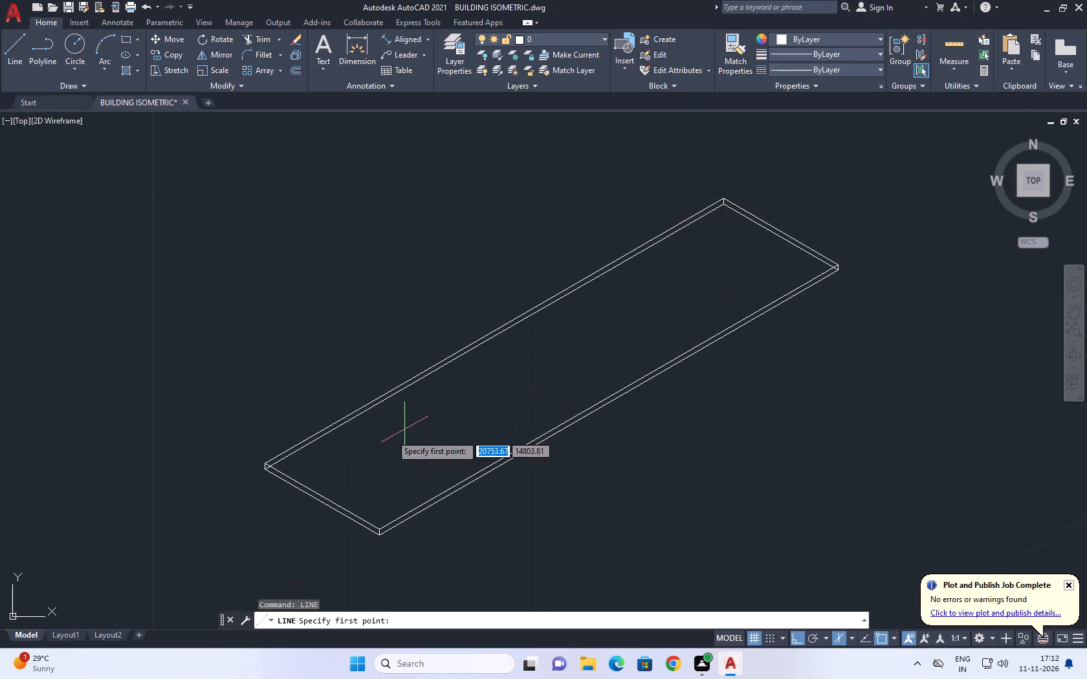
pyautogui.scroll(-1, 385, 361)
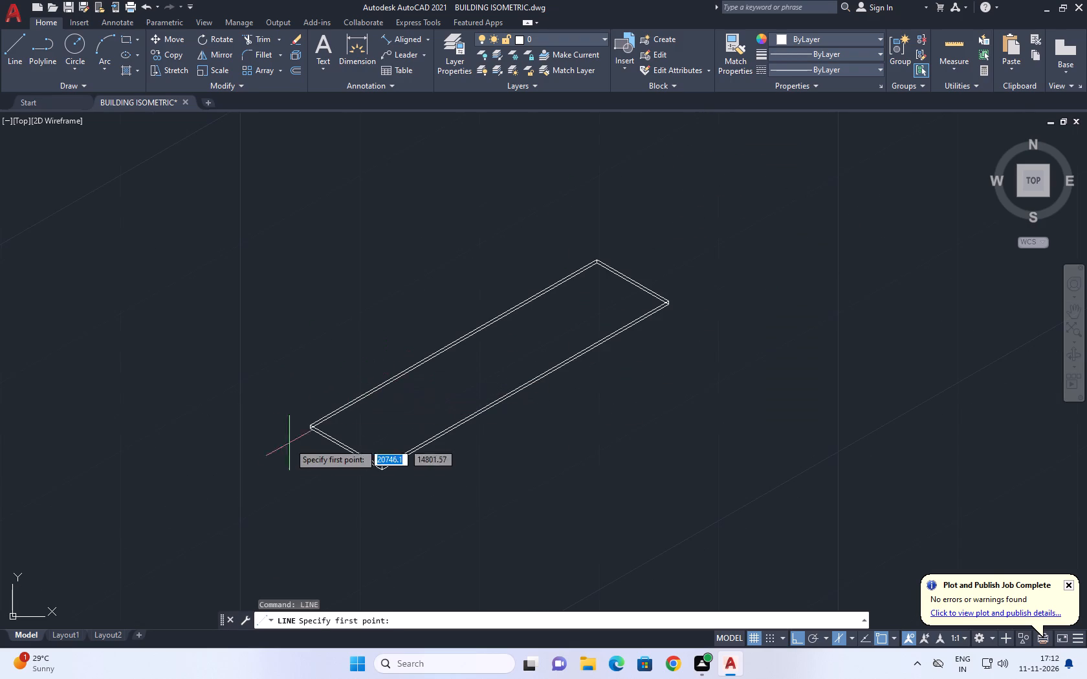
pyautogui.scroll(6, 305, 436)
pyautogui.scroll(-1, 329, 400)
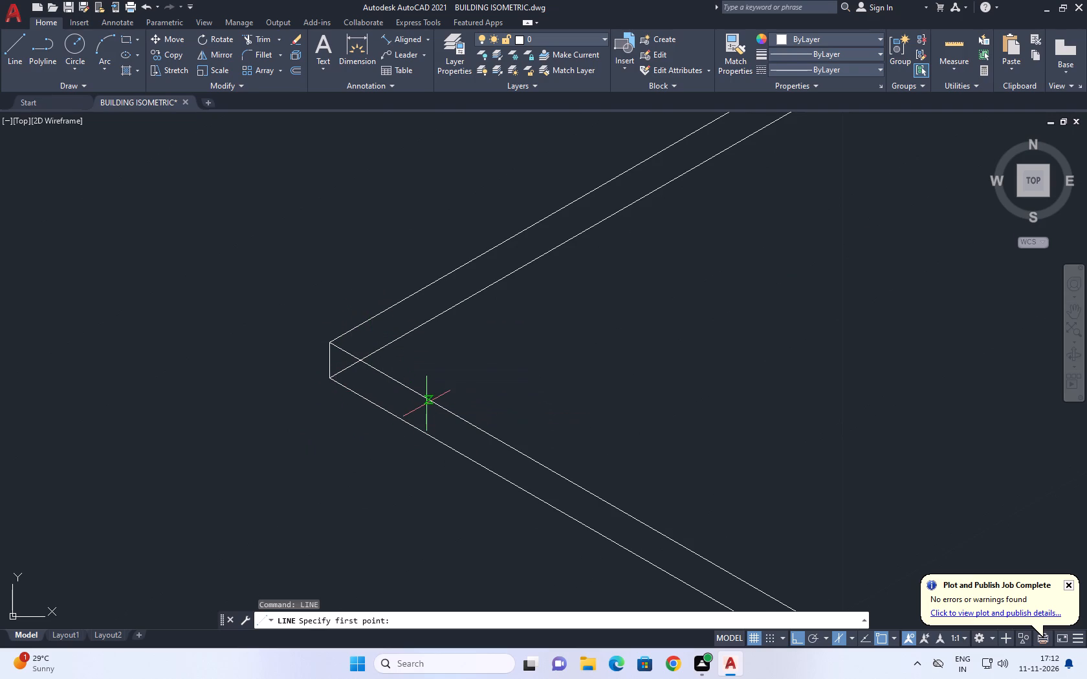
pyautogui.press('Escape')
# Trim the end of the lower outline's back long edge that crosses the slab's thickness at the left corner.
pyautogui.write('TR')
pyautogui.press('space')
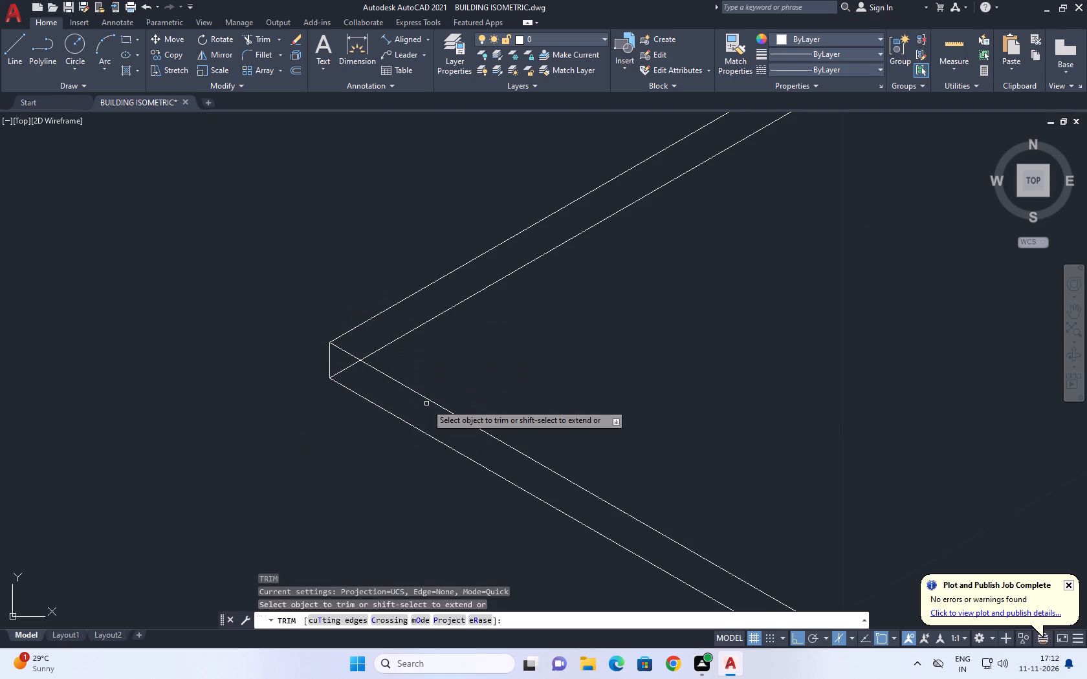
pyautogui.click(342, 369)
pyautogui.rightClick(483, 362)
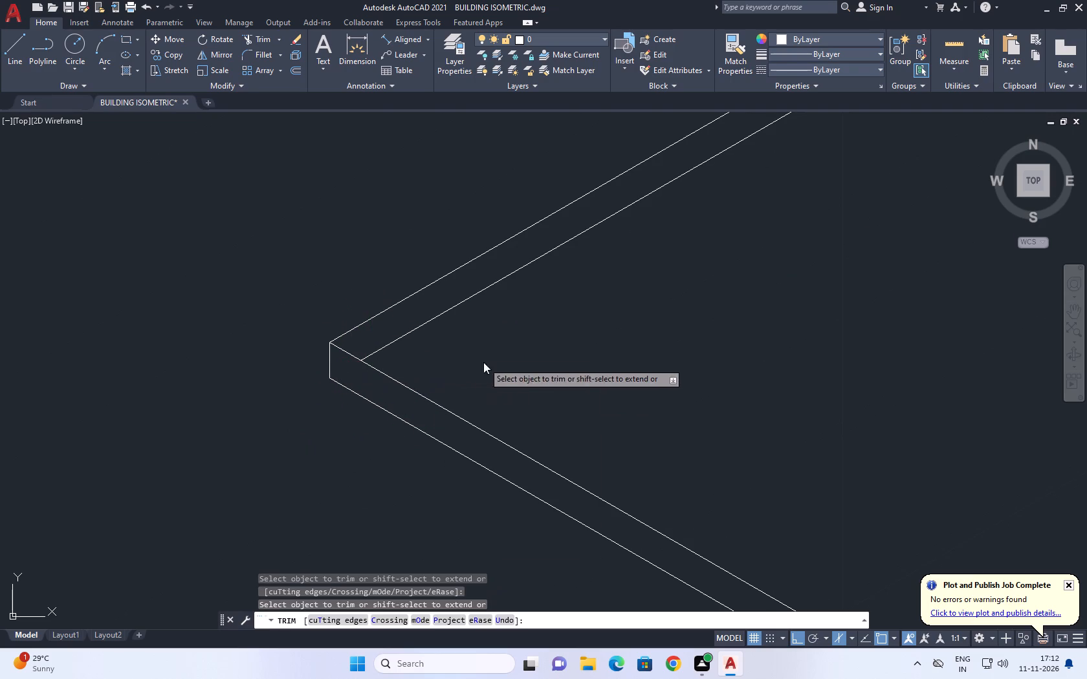
pyautogui.click(522, 380)
# Trim the end of the lower outline's back short edge that crosses the slab's thickness at the right corner.
pyautogui.scroll(-5, 350, 343)
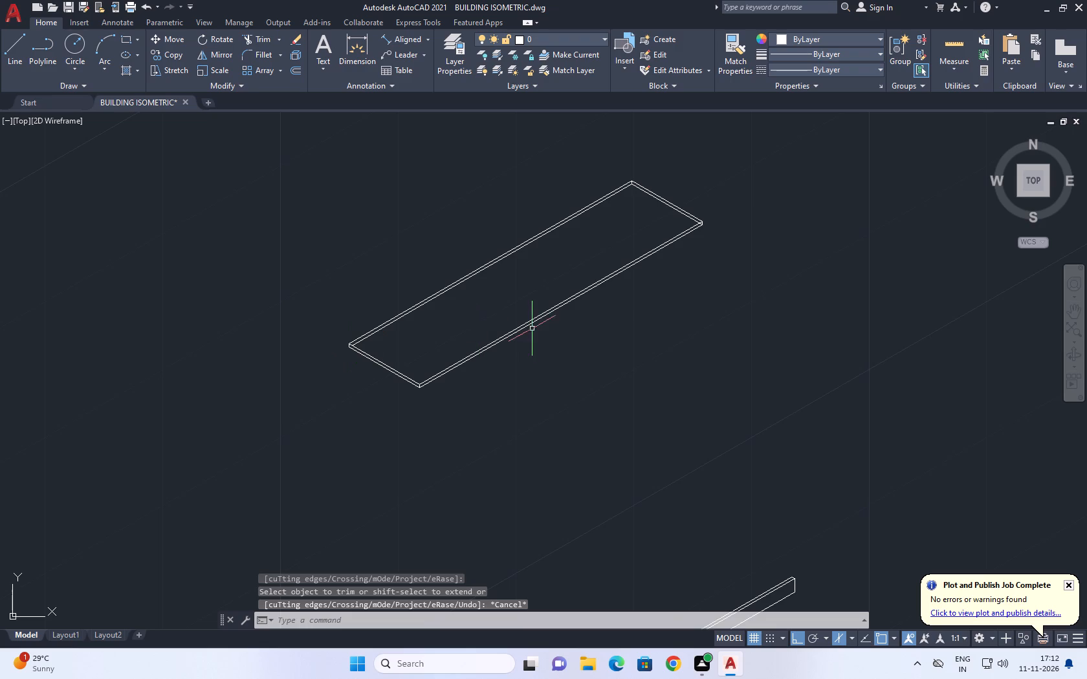
pyautogui.scroll(1, 450, 380)
pyautogui.scroll(-1, 417, 374)
pyautogui.moveTo(583, 318); pyautogui.dragTo(546, 375, button='middle')
pyautogui.scroll(3, 653, 288)
pyautogui.scroll(1, 620, 246)
pyautogui.moveTo(617, 266); pyautogui.dragTo(609, 304, button='middle')
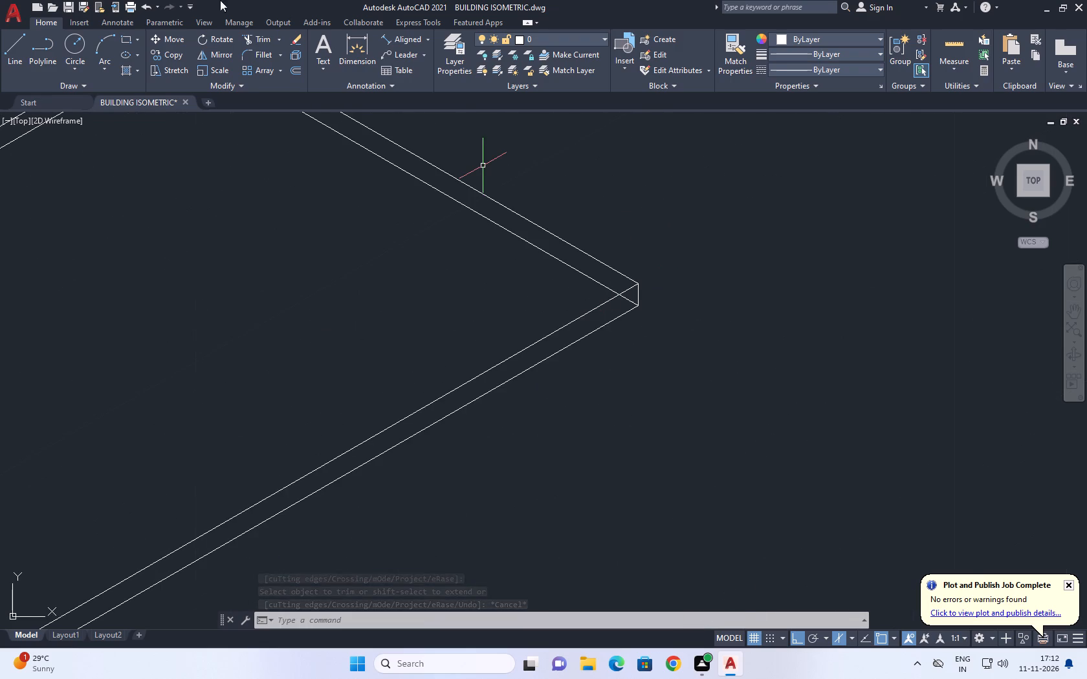
pyautogui.click(261, 38)
pyautogui.scroll(1, 606, 303)
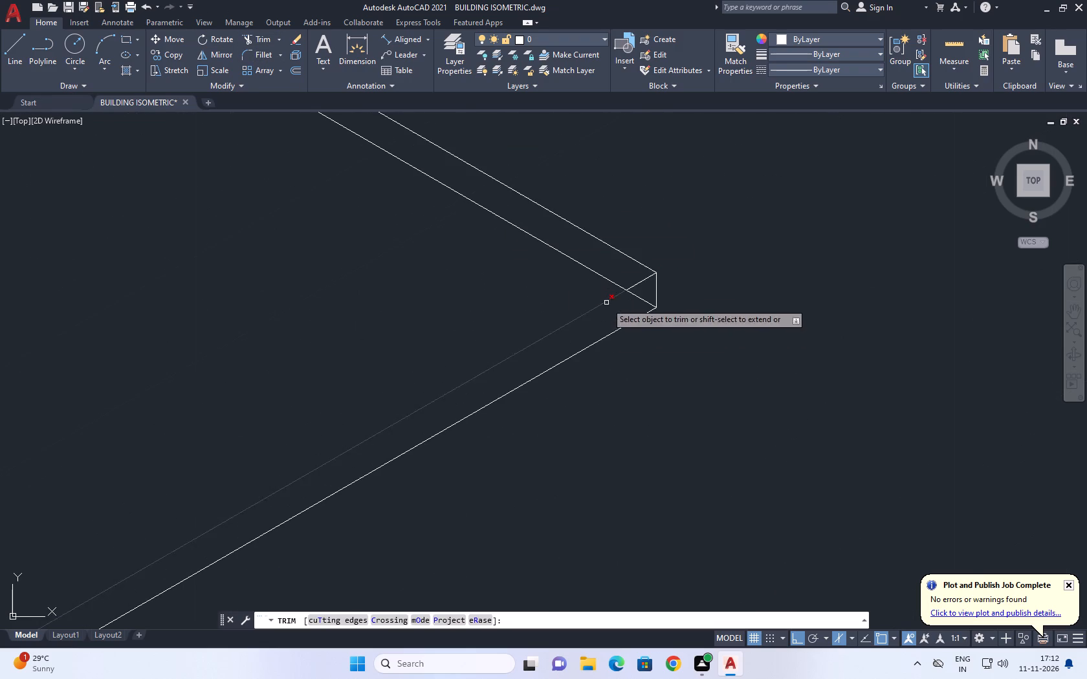
pyautogui.scroll(1, 660, 299)
pyautogui.click(642, 299)
pyautogui.click(624, 305)
pyautogui.rightClick(711, 281)
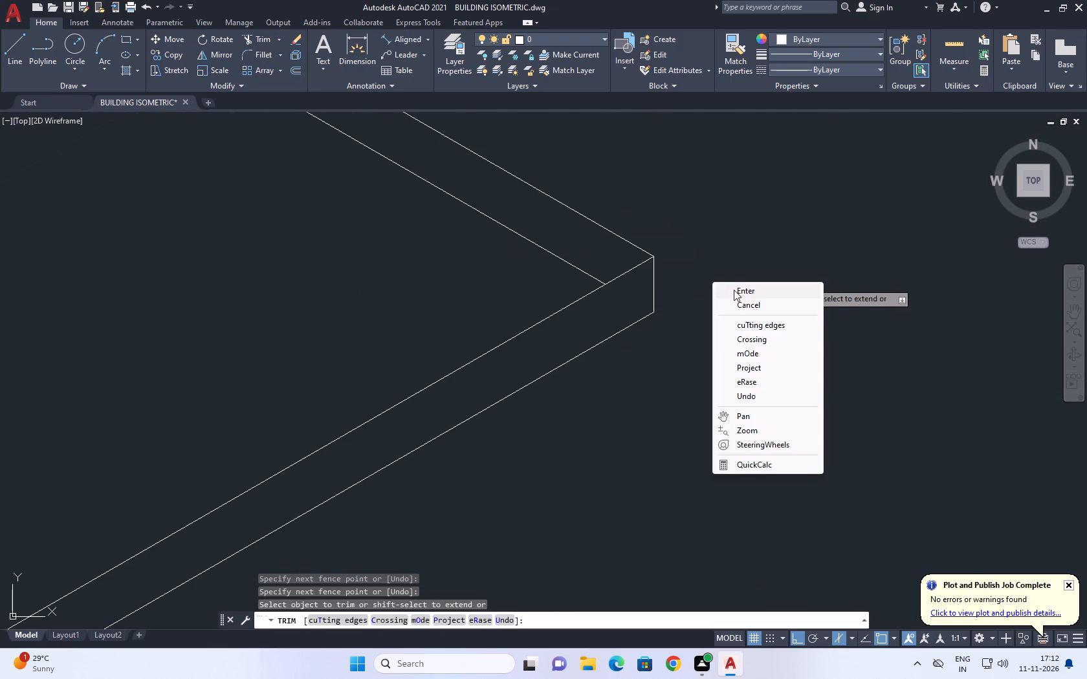
pyautogui.click(738, 296)
# Copy the lower edge of the slab's front short side 0.5 units outward along the slab's long direction.
pyautogui.scroll(-7, 741, 292)
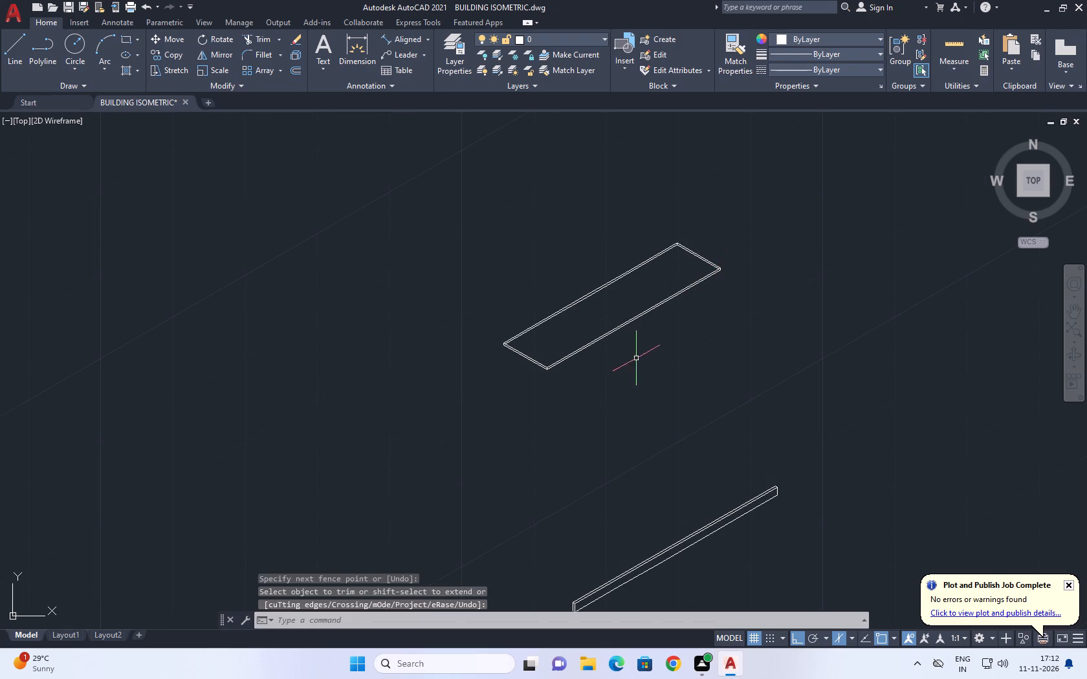
pyautogui.moveTo(619, 351); pyautogui.dragTo(535, 312, button='middle')
pyautogui.scroll(1, 450, 341)
pyautogui.moveTo(581, 299); pyautogui.dragTo(573, 301, button='middle')
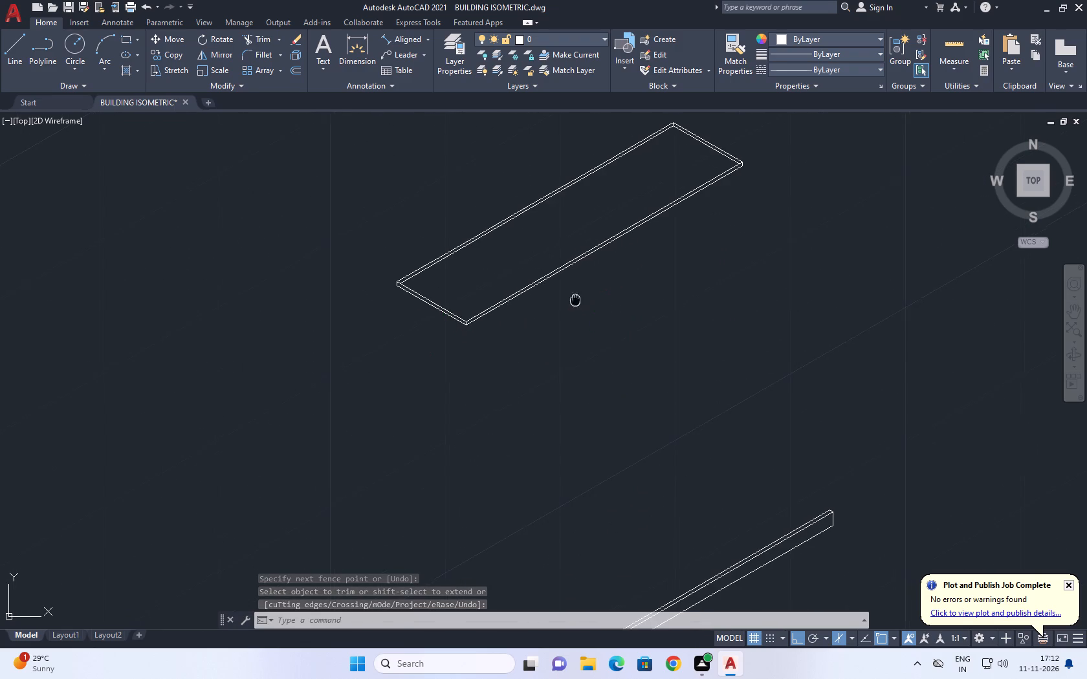
pyautogui.moveTo(573, 301); pyautogui.dragTo(512, 341, button='middle')
pyautogui.scroll(2, 347, 340)
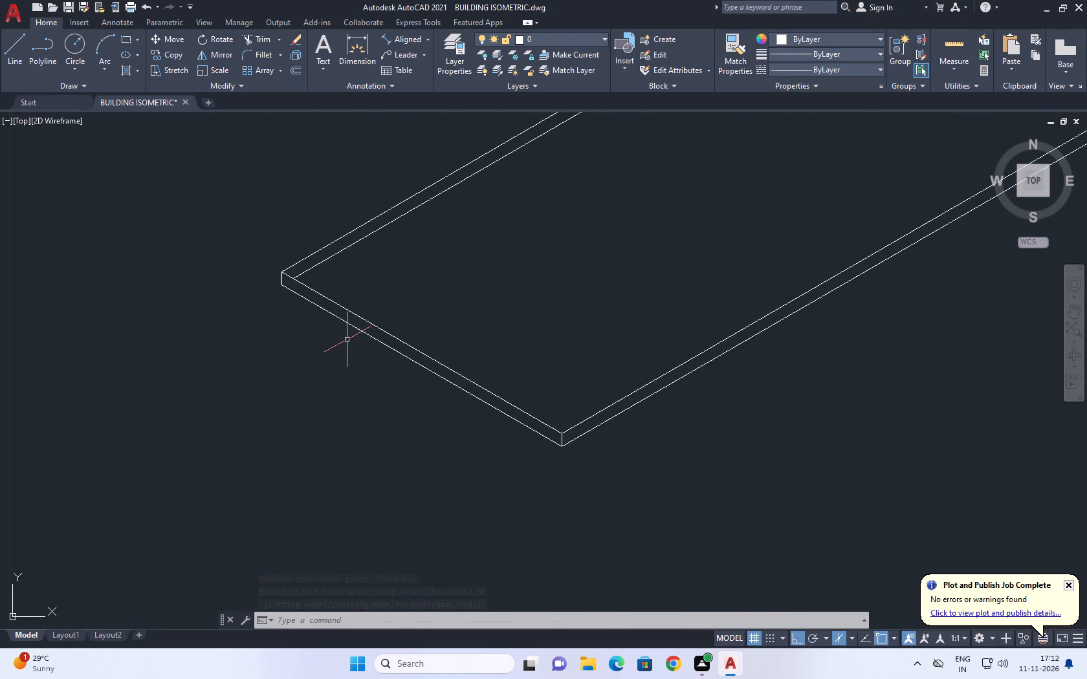
pyautogui.scroll(1, 347, 339)
pyautogui.click(362, 331)
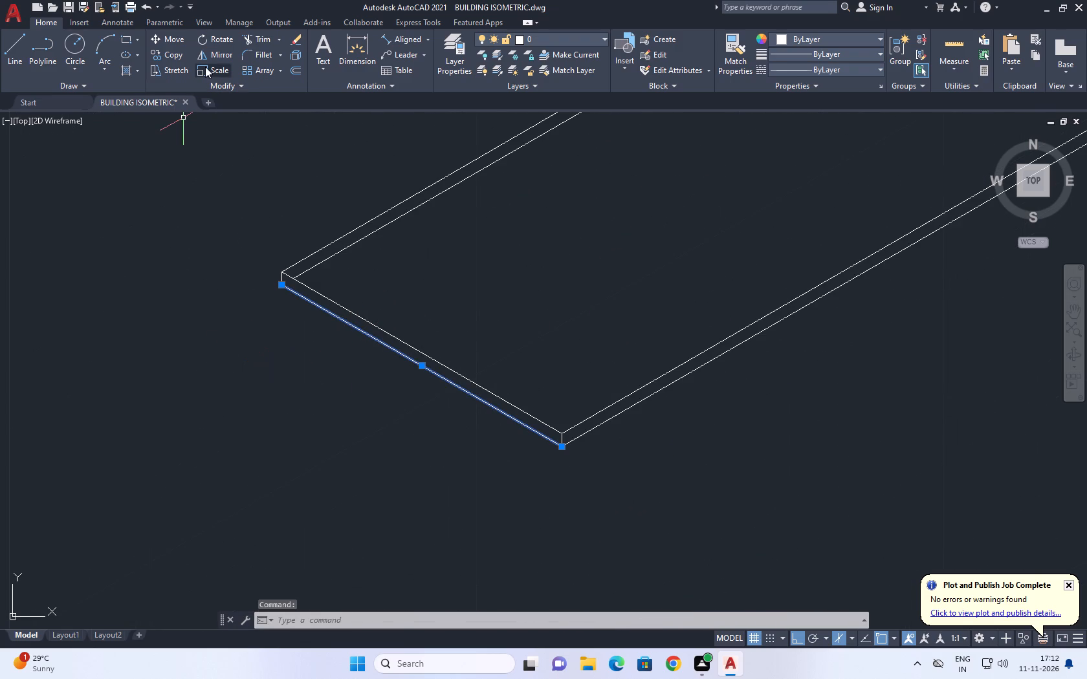
pyautogui.click(171, 59)
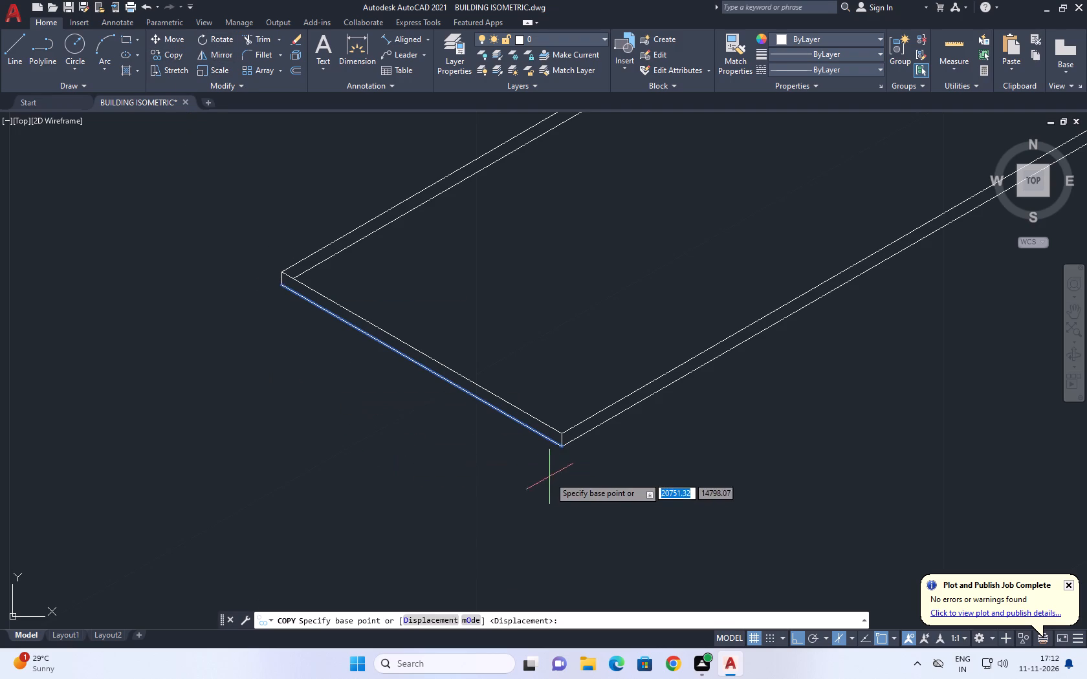
pyautogui.scroll(1, 552, 457)
pyautogui.click(569, 441)
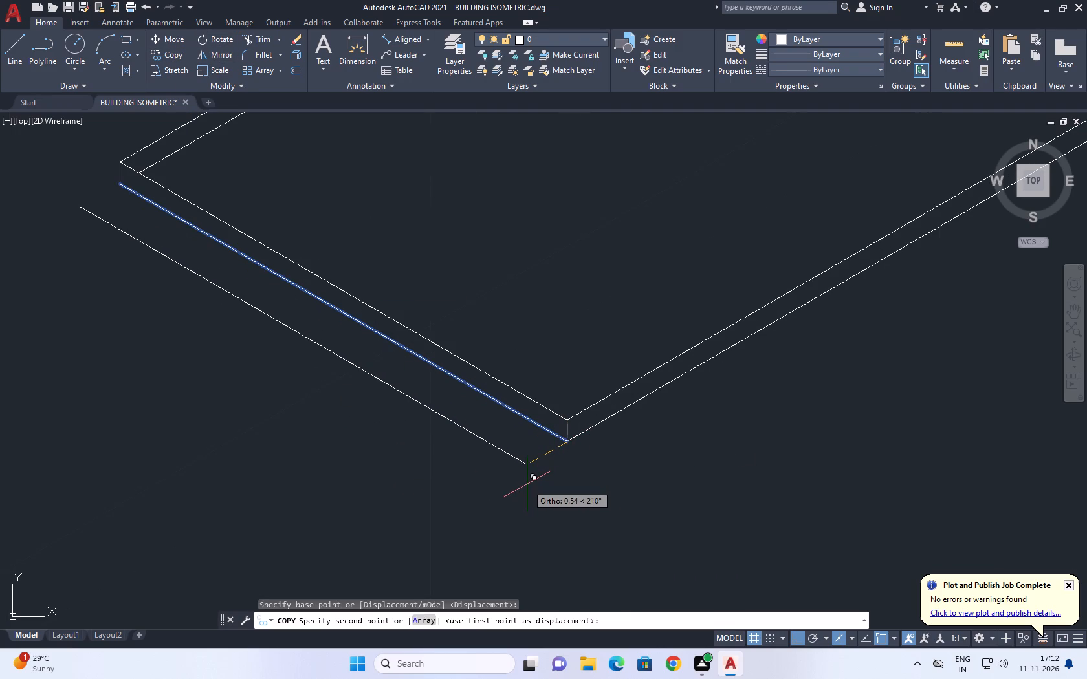
pyautogui.write('0.5')
pyautogui.press('Return')
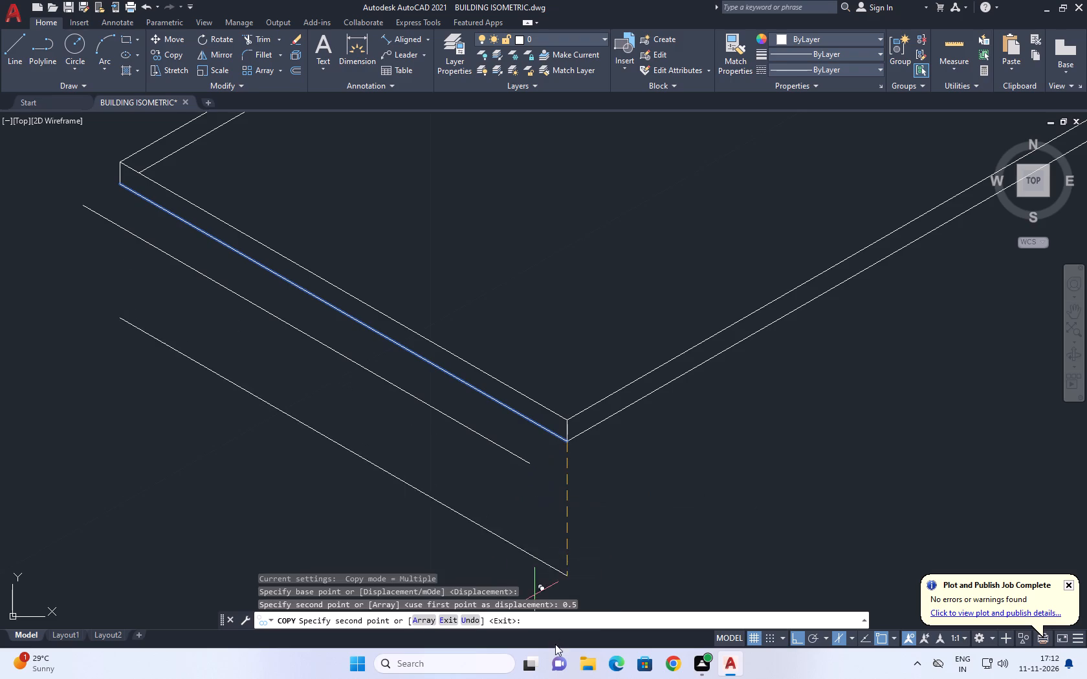
pyautogui.rightClick(533, 287)
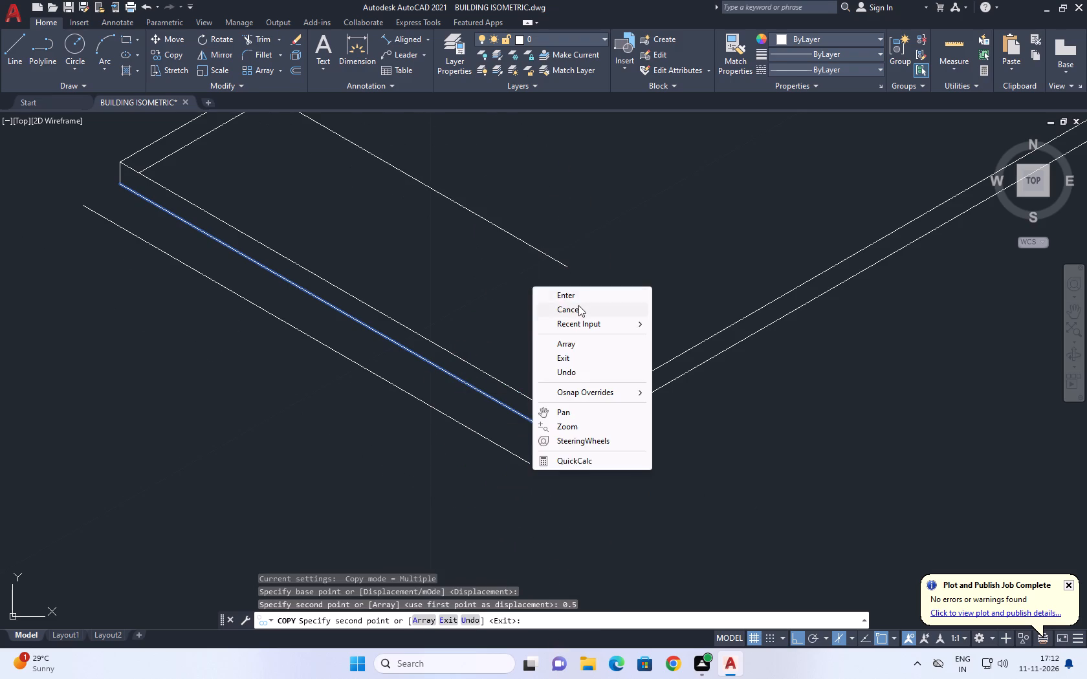
pyautogui.click(578, 305)
# Join the copied line to the slab's lower front long edge with a sharp Fillet corner at its front end.
pyautogui.scroll(-2, 522, 311)
pyautogui.moveTo(341, 263); pyautogui.dragTo(364, 314, button='middle')
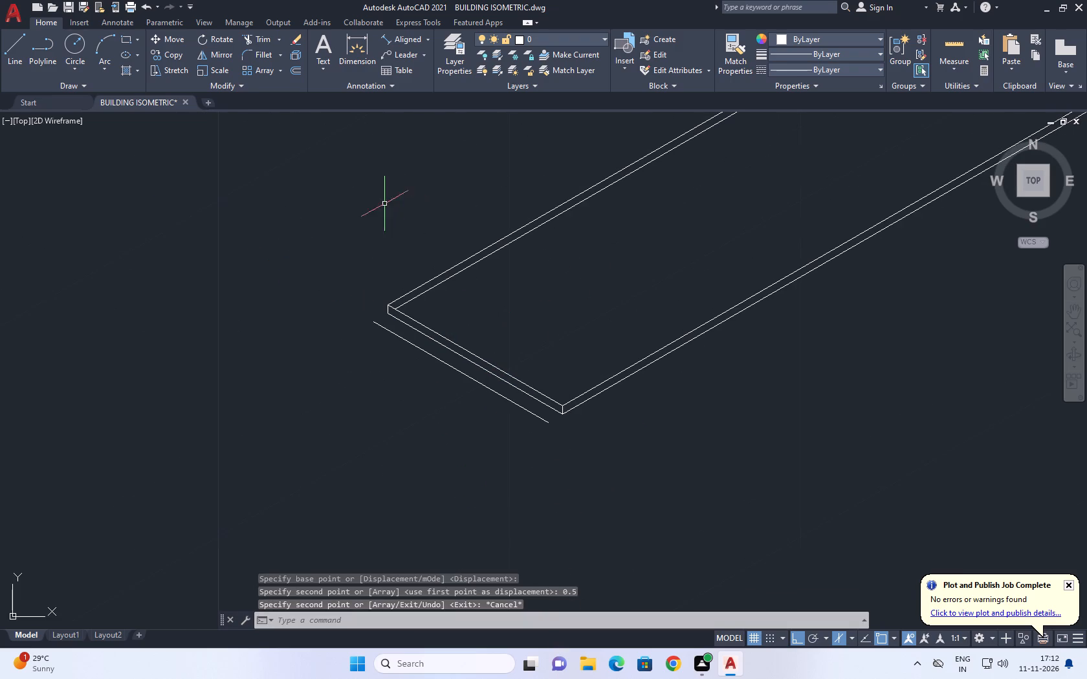
pyautogui.moveTo(571, 350); pyautogui.dragTo(507, 312, button='middle')
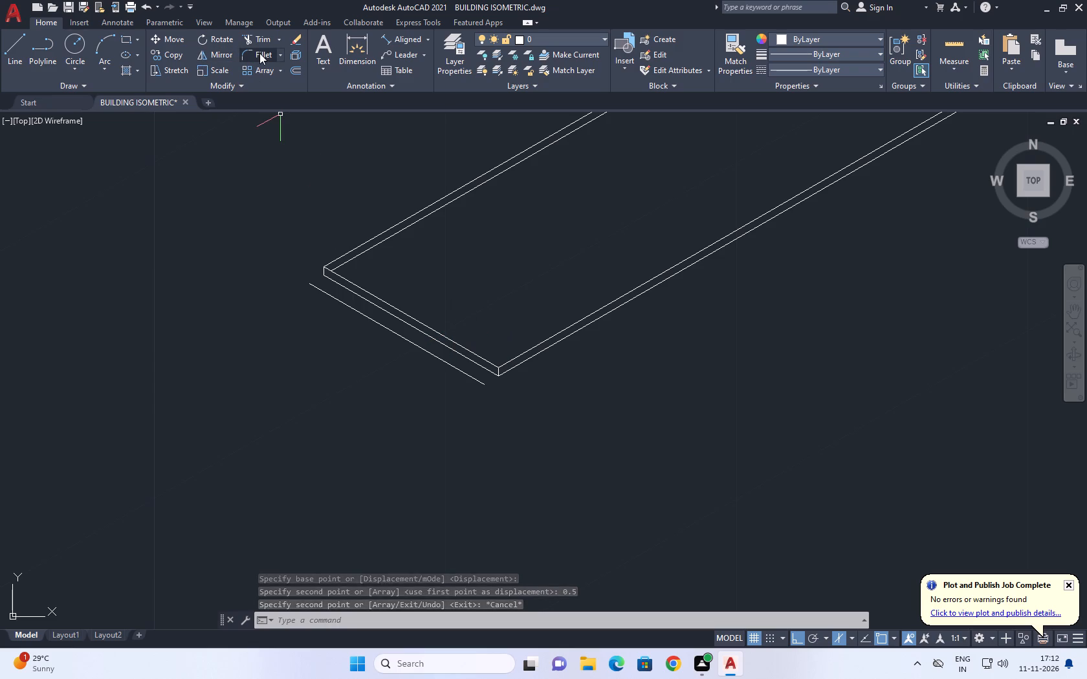
pyautogui.click(259, 53)
pyautogui.scroll(1, 491, 382)
pyautogui.click(470, 383)
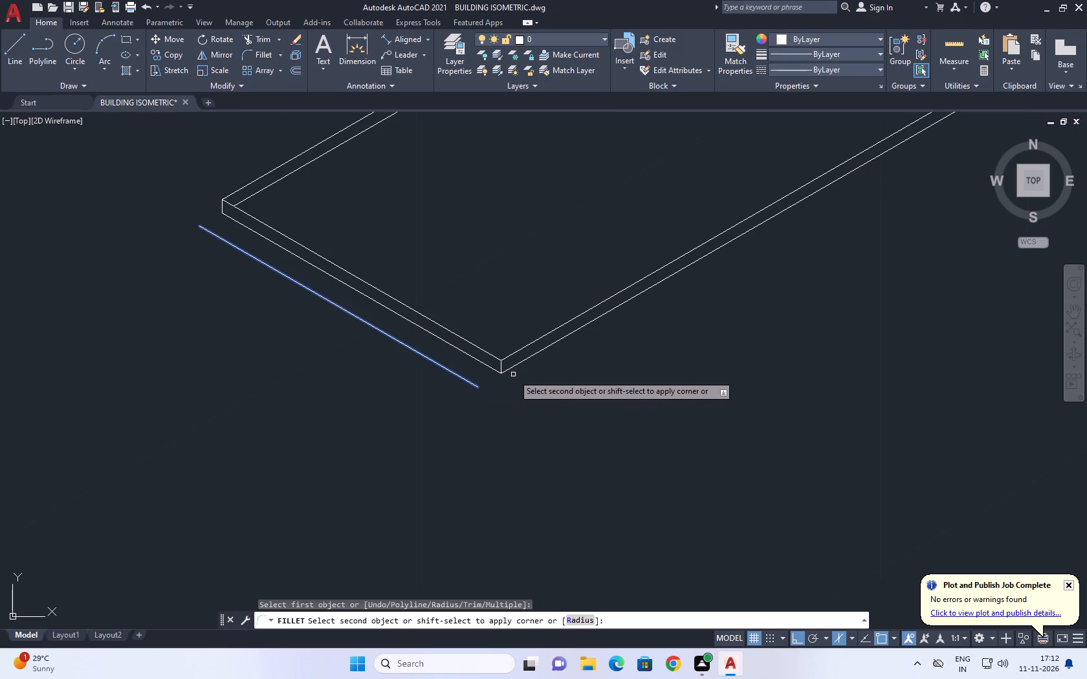
pyautogui.click(511, 369)
# Join the copied line's left end to the slab's lower back long edge with a sharp Fillet corner.
pyautogui.scroll(1, 267, 235)
pyautogui.moveTo(267, 235); pyautogui.dragTo(391, 363, button='middle')
pyautogui.rightClick(458, 289)
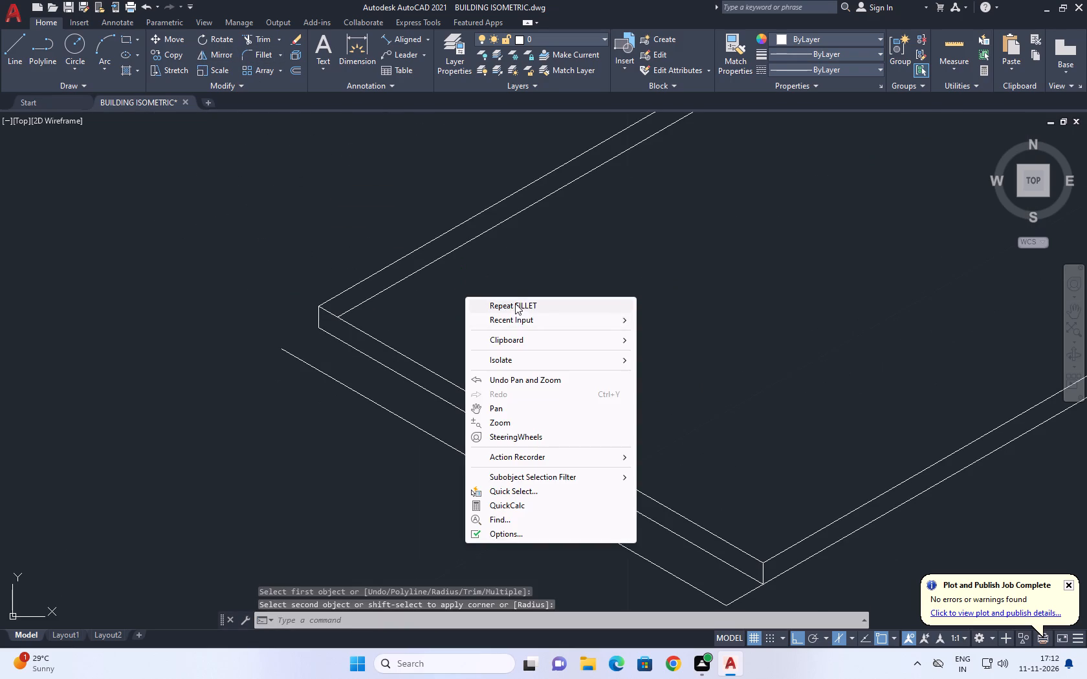
pyautogui.click(514, 305)
pyautogui.click(371, 297)
pyautogui.click(291, 354)
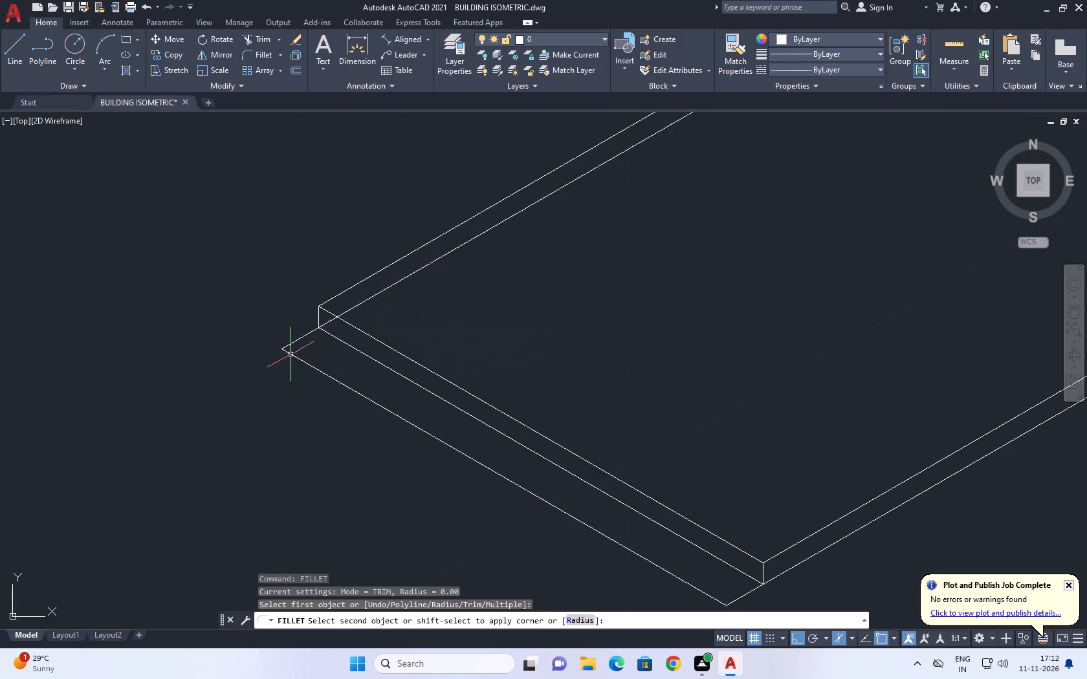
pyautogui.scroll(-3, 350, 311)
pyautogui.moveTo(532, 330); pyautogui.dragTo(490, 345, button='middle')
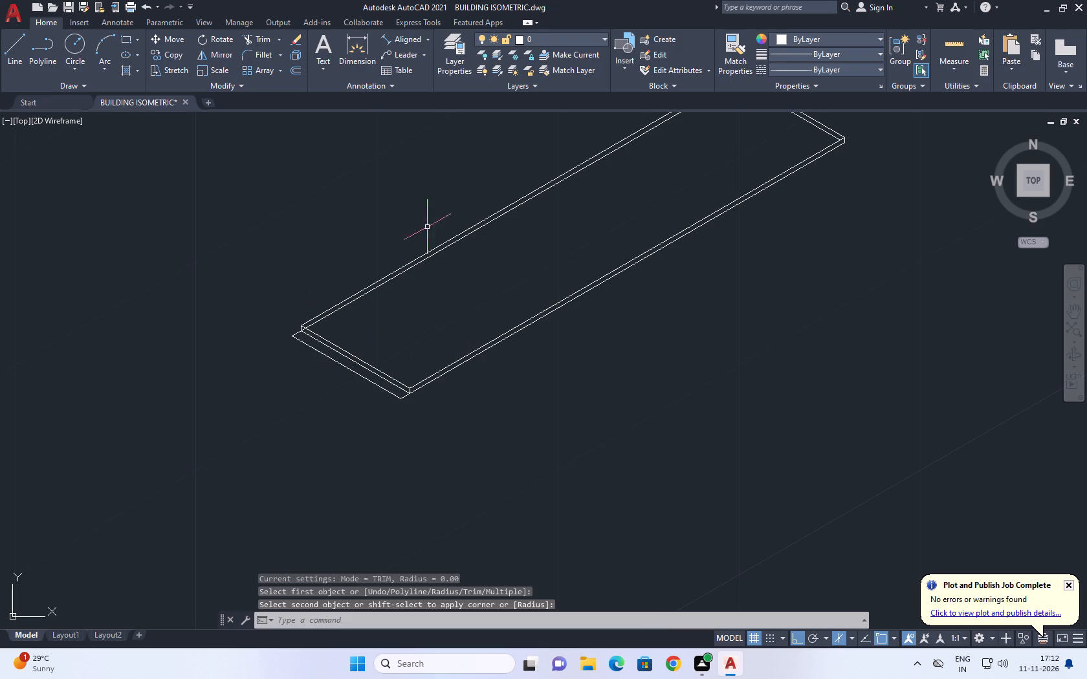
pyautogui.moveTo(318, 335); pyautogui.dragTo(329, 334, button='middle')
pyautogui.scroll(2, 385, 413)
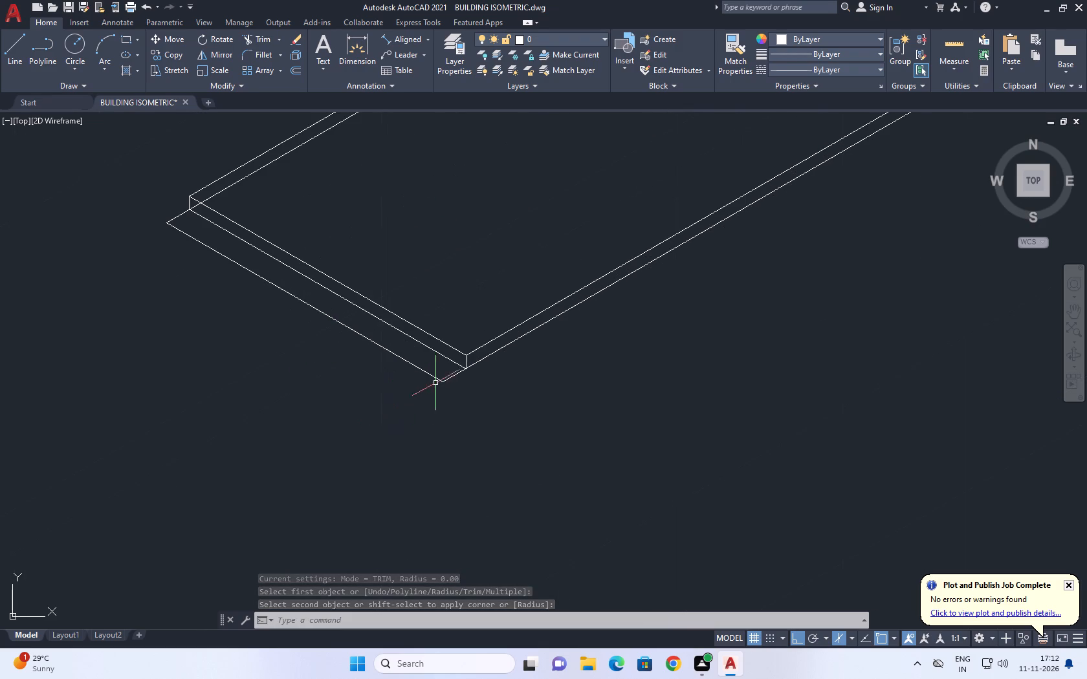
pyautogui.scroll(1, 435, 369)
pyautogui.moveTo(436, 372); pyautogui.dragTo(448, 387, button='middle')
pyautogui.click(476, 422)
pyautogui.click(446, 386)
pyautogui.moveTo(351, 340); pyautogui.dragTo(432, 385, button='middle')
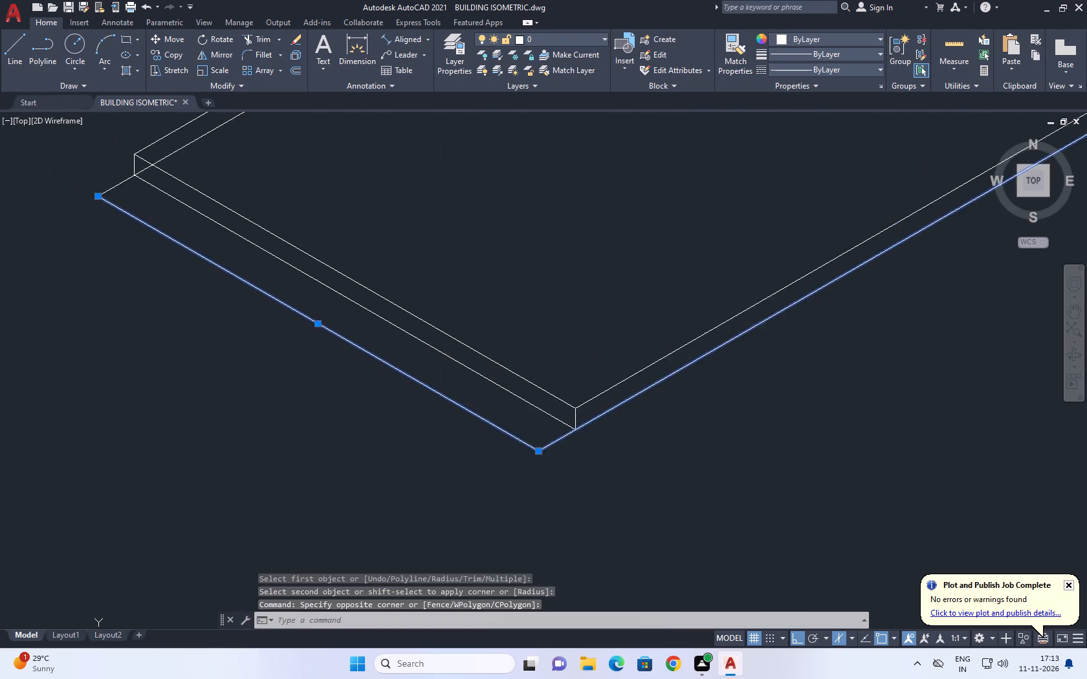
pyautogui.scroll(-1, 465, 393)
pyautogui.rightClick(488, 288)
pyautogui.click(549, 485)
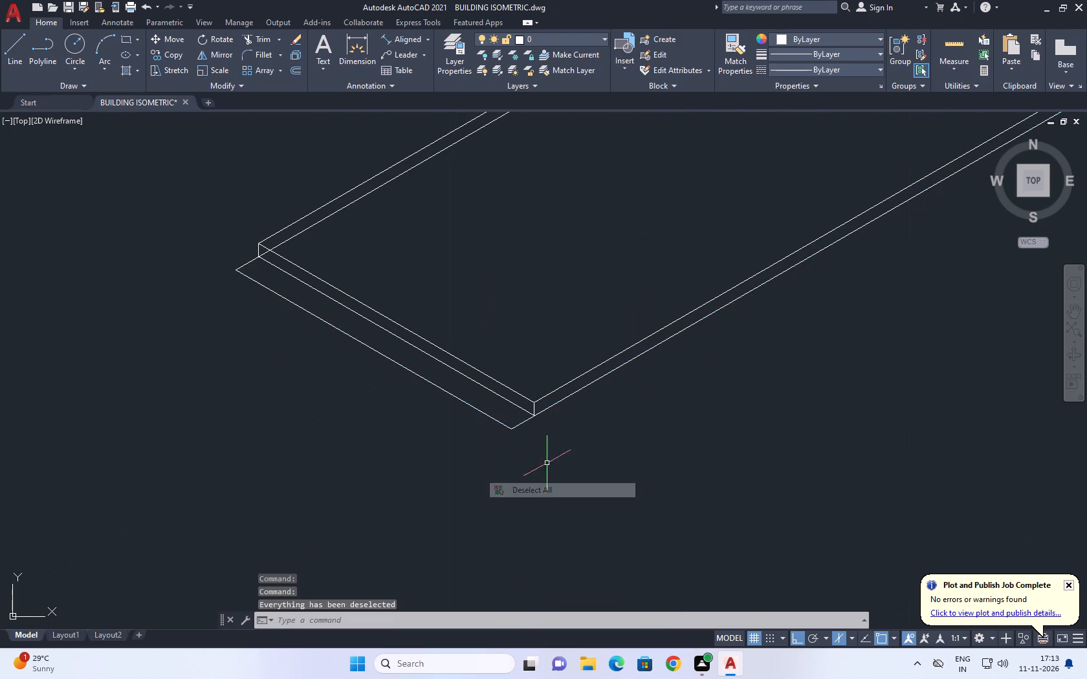
# Trim the part of the extended lower back long edge that crosses the slab's thickness at the left corner.
pyautogui.scroll(-1, 475, 405)
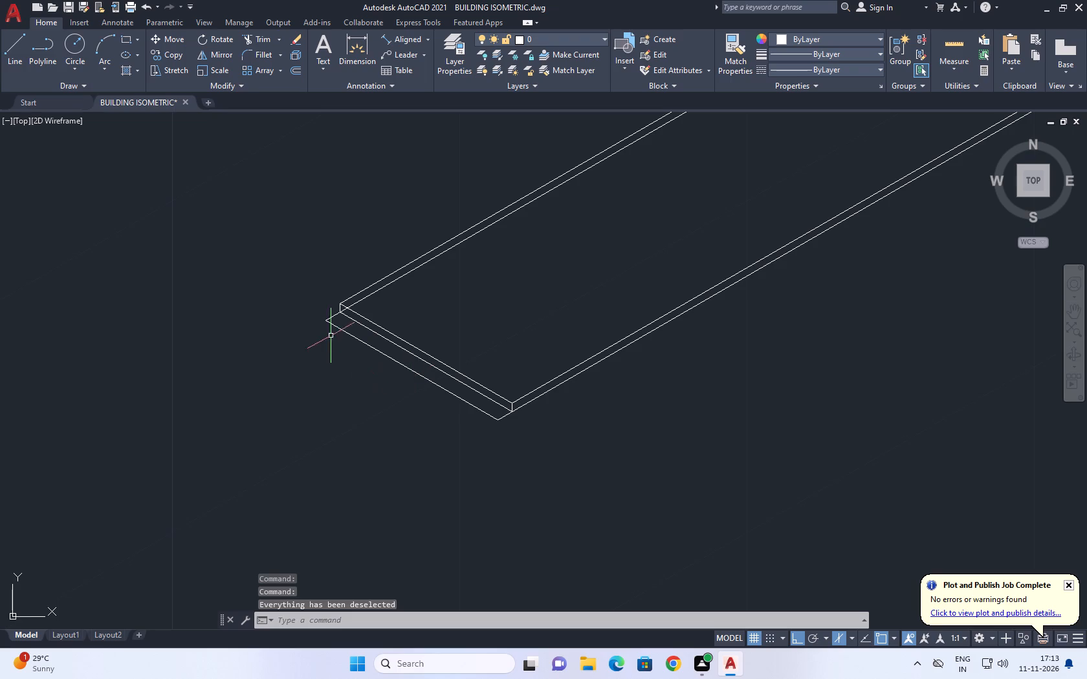
pyautogui.scroll(1, 326, 327)
pyautogui.click(257, 41)
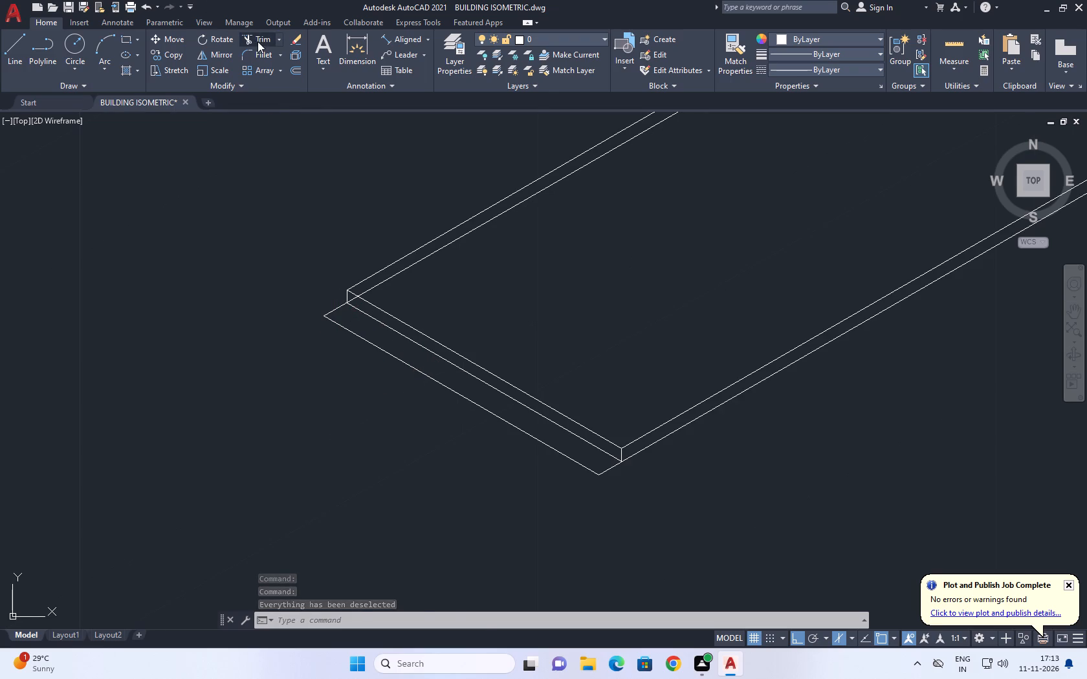
pyautogui.scroll(2, 351, 296)
pyautogui.click(352, 300)
pyautogui.click(364, 314)
pyautogui.rightClick(446, 277)
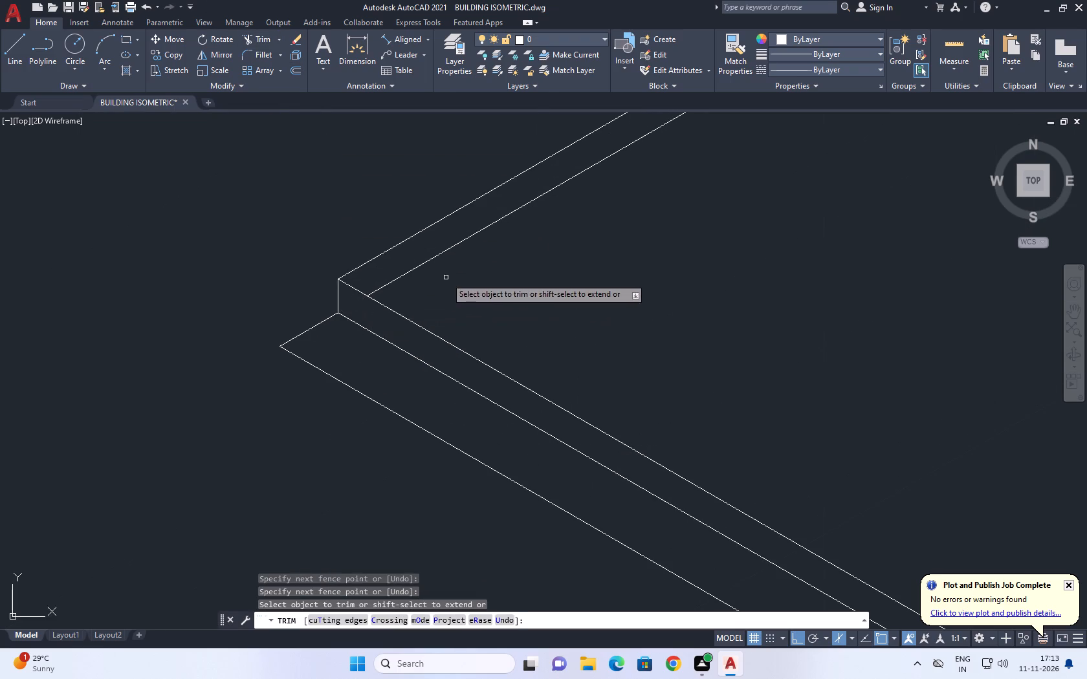
pyautogui.click(474, 297)
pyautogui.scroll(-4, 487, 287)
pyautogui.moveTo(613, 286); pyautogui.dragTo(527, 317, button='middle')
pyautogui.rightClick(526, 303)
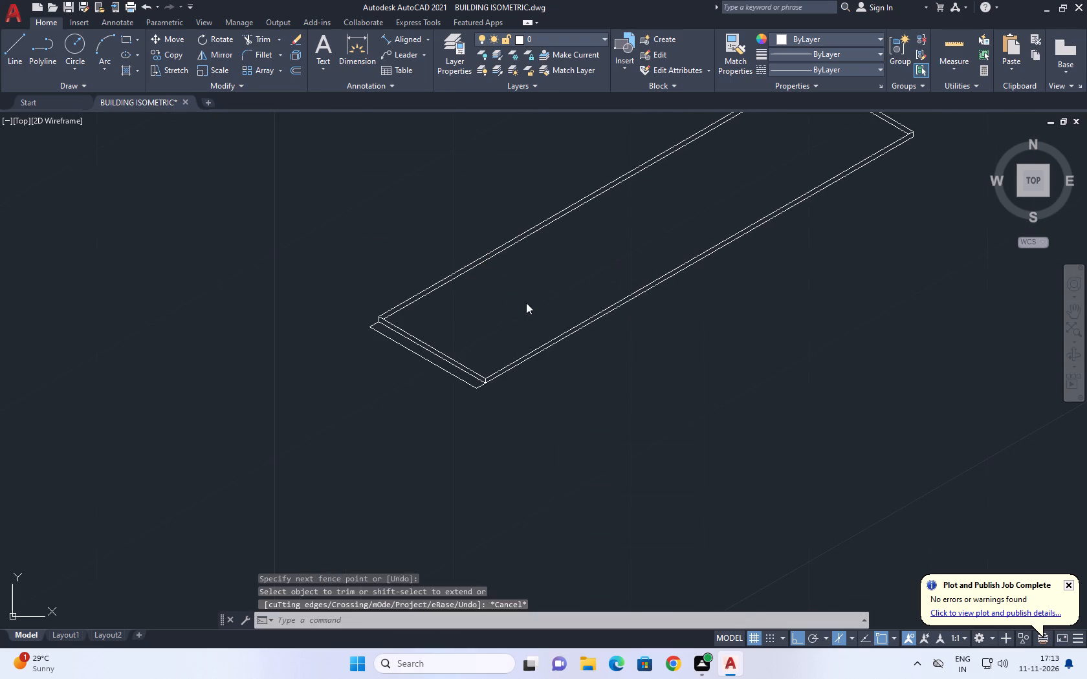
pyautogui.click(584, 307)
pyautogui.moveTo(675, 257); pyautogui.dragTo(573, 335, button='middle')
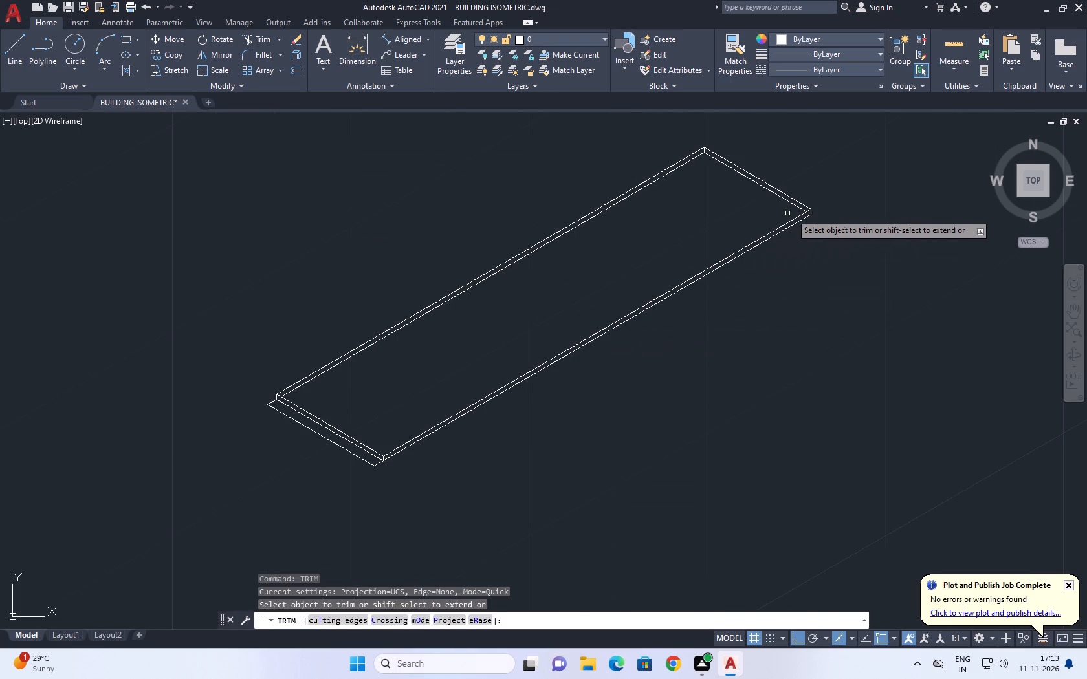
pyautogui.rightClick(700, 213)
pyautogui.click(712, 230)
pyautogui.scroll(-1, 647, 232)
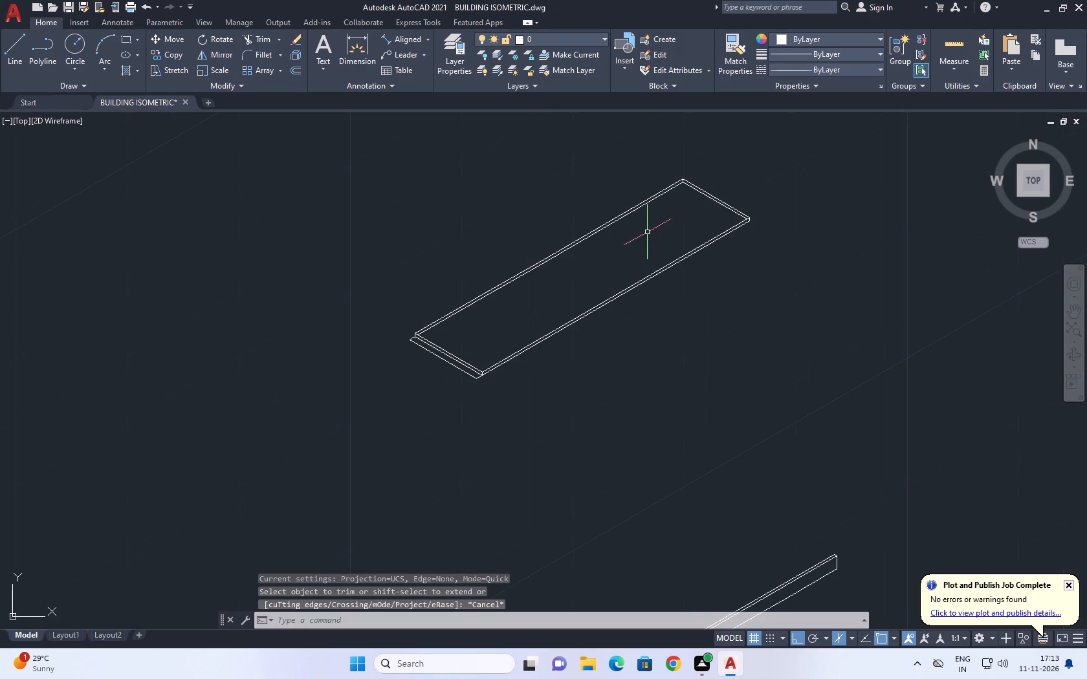
# Draw a 0.5-unit line outward from the slab's lower front corner, continuing the direction of its lower short edge.
pyautogui.scroll(2, 479, 387)
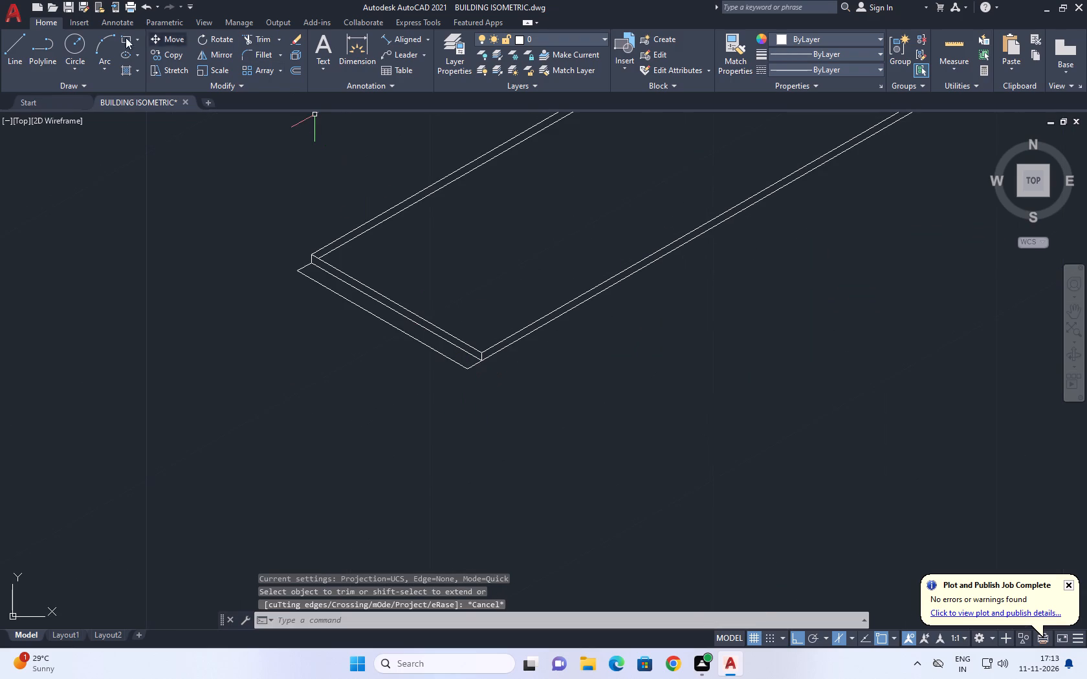
pyautogui.click(10, 47)
pyautogui.scroll(2, 492, 364)
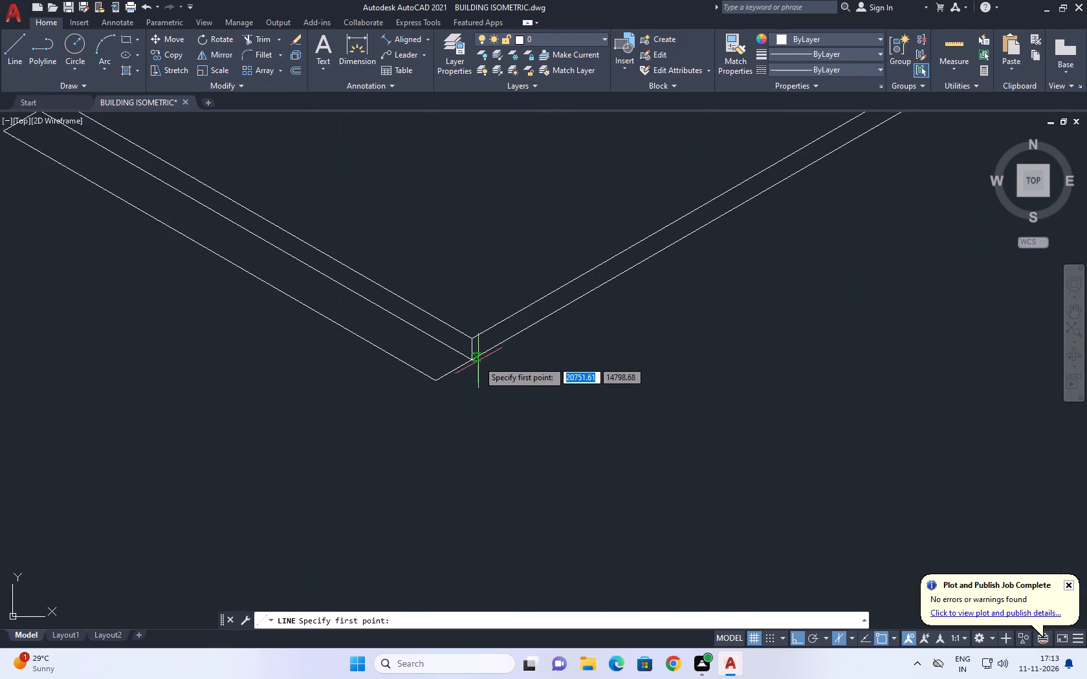
pyautogui.scroll(1, 478, 361)
pyautogui.click(463, 358)
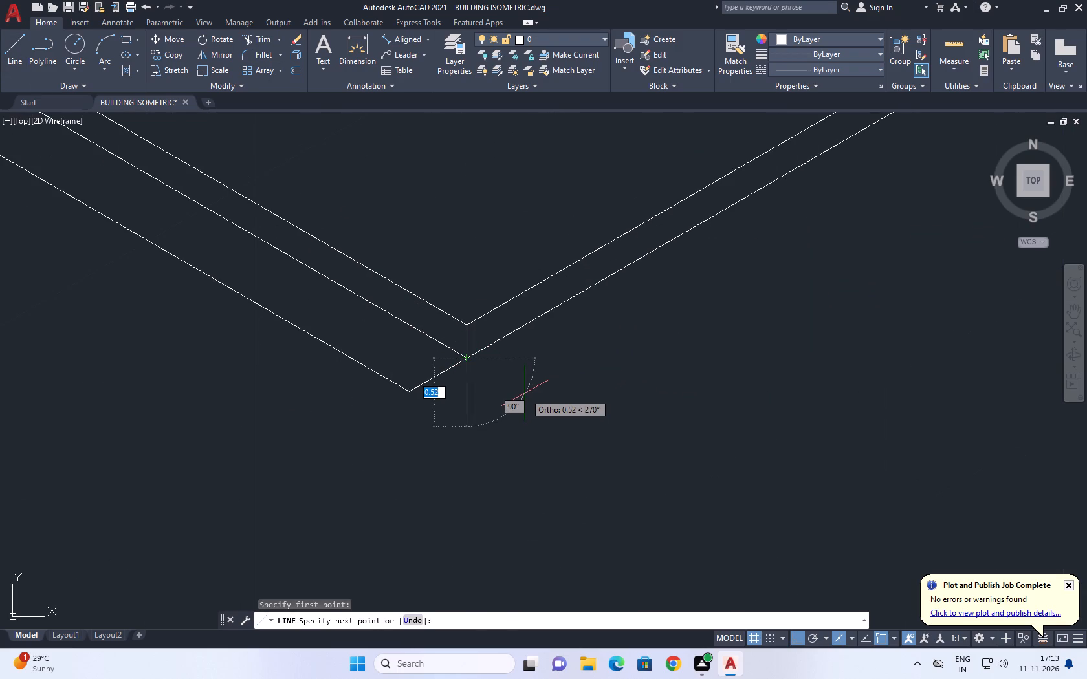
pyautogui.press('F5')
pyautogui.write('0.5')
pyautogui.press('Return')
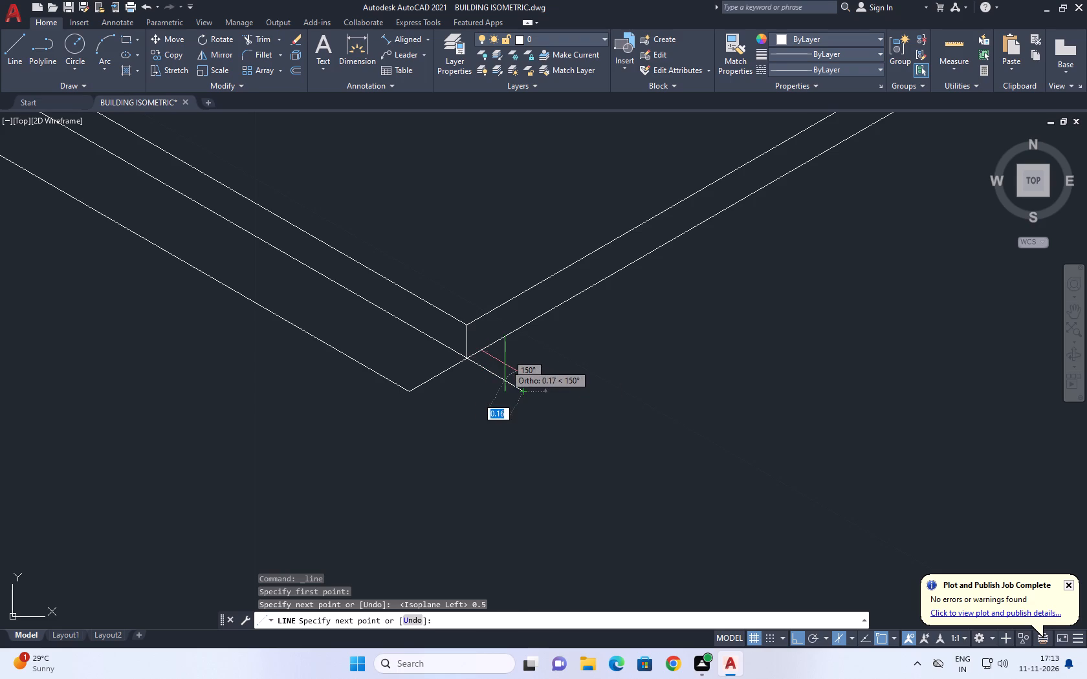
# Continue the line parallel to the slab's front long edge, ending it roughly level with the slab's right corner.
pyautogui.scroll(-1, 671, 279)
pyautogui.moveTo(723, 292); pyautogui.dragTo(591, 385, button='middle')
pyautogui.press('F5')
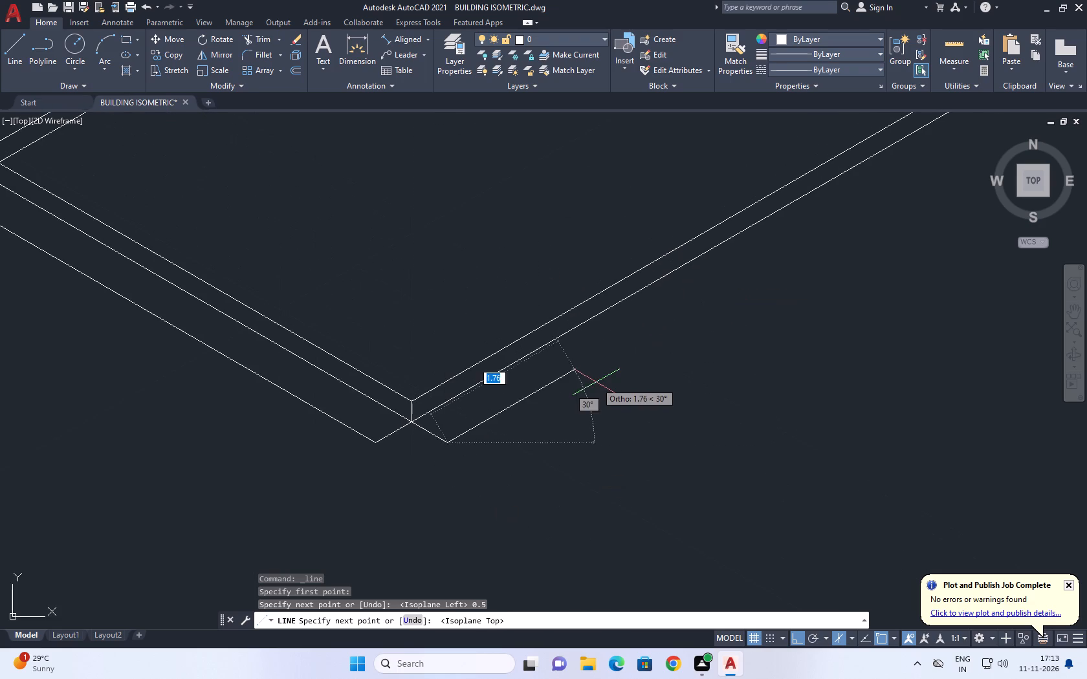
pyautogui.scroll(-1, 607, 383)
pyautogui.moveTo(778, 301); pyautogui.dragTo(369, 444, button='middle')
pyautogui.scroll(-1, 728, 277)
pyautogui.moveTo(841, 185); pyautogui.dragTo(717, 290, button='middle')
pyautogui.moveTo(814, 234); pyautogui.dragTo(787, 274, button='middle')
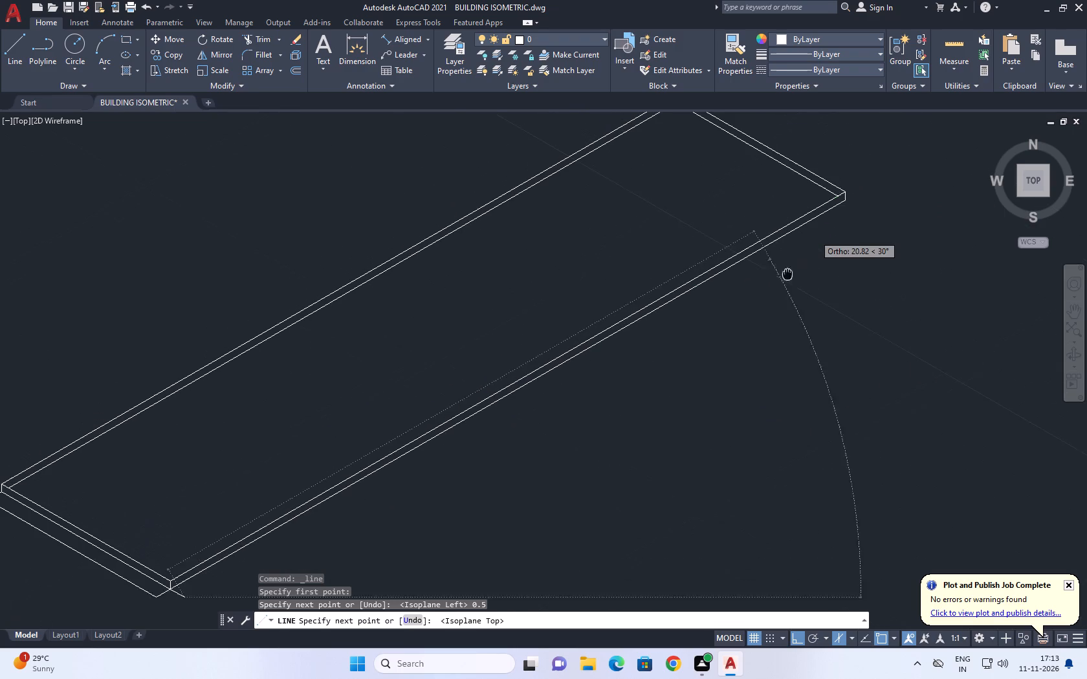
pyautogui.scroll(2, 870, 219)
pyautogui.click(840, 194)
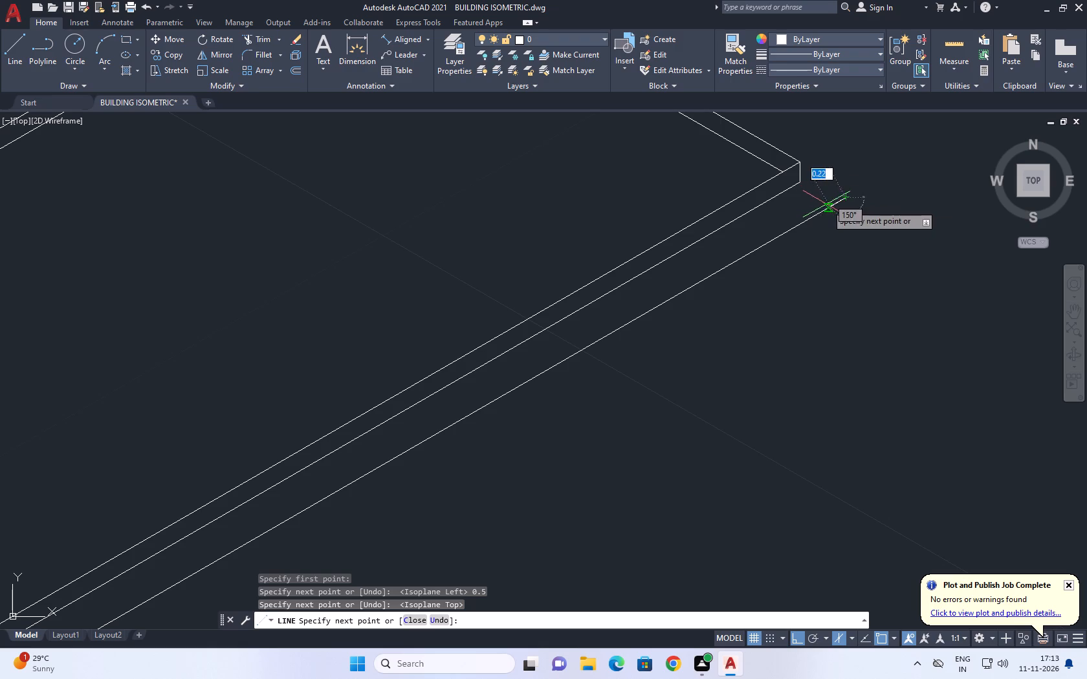
pyautogui.scroll(-5, 854, 296)
pyautogui.press('Escape')
pyautogui.scroll(3, 671, 399)
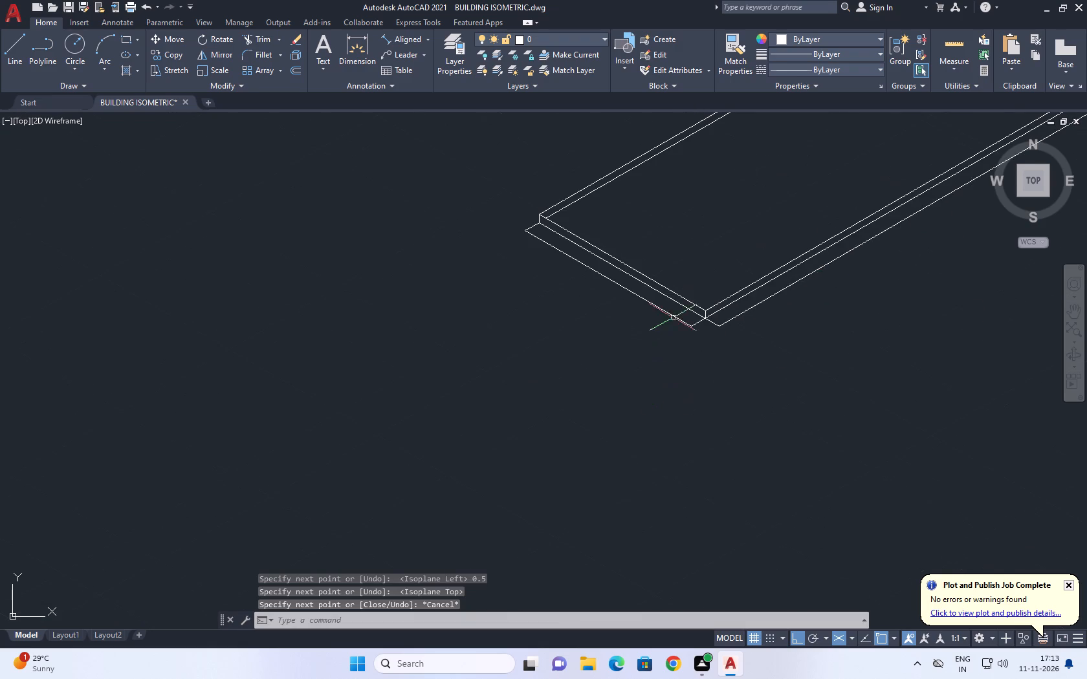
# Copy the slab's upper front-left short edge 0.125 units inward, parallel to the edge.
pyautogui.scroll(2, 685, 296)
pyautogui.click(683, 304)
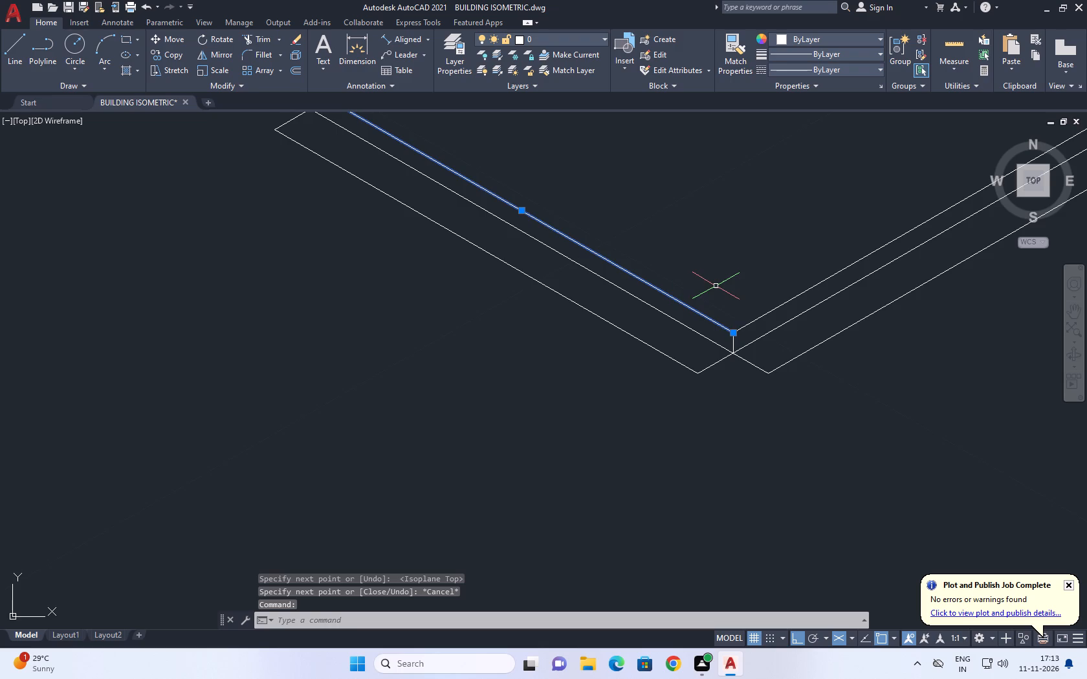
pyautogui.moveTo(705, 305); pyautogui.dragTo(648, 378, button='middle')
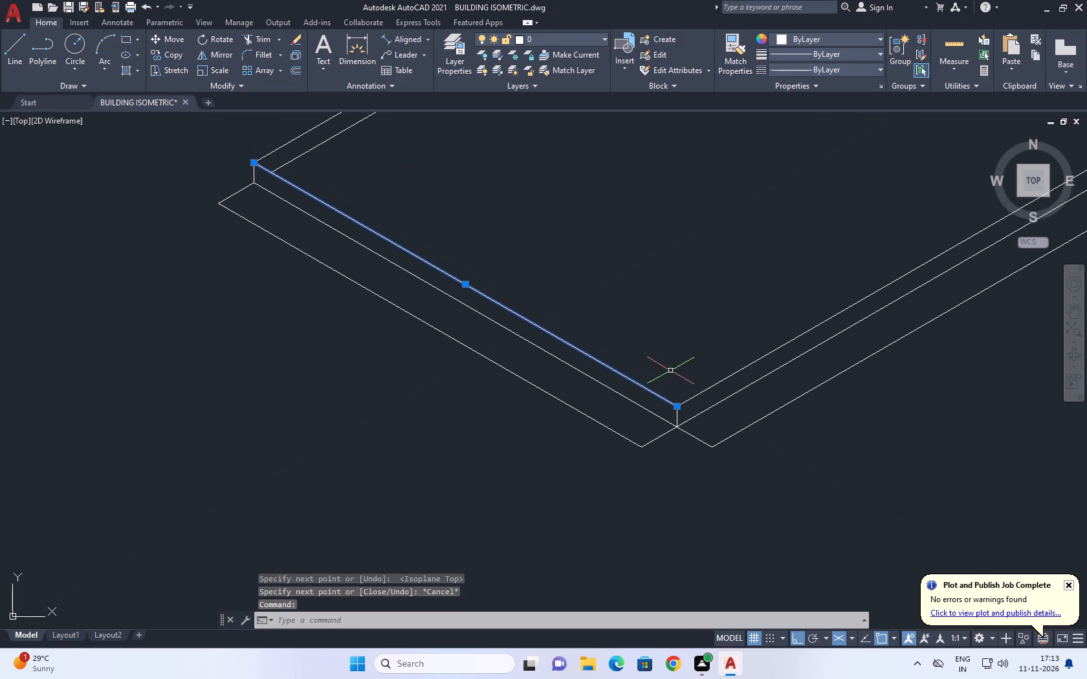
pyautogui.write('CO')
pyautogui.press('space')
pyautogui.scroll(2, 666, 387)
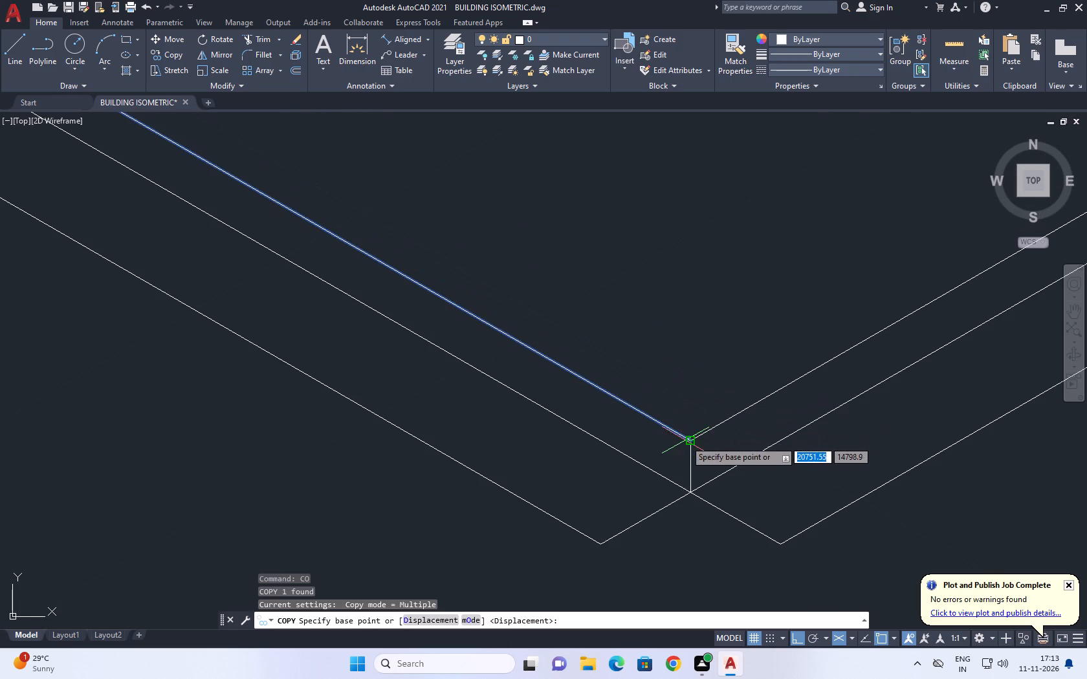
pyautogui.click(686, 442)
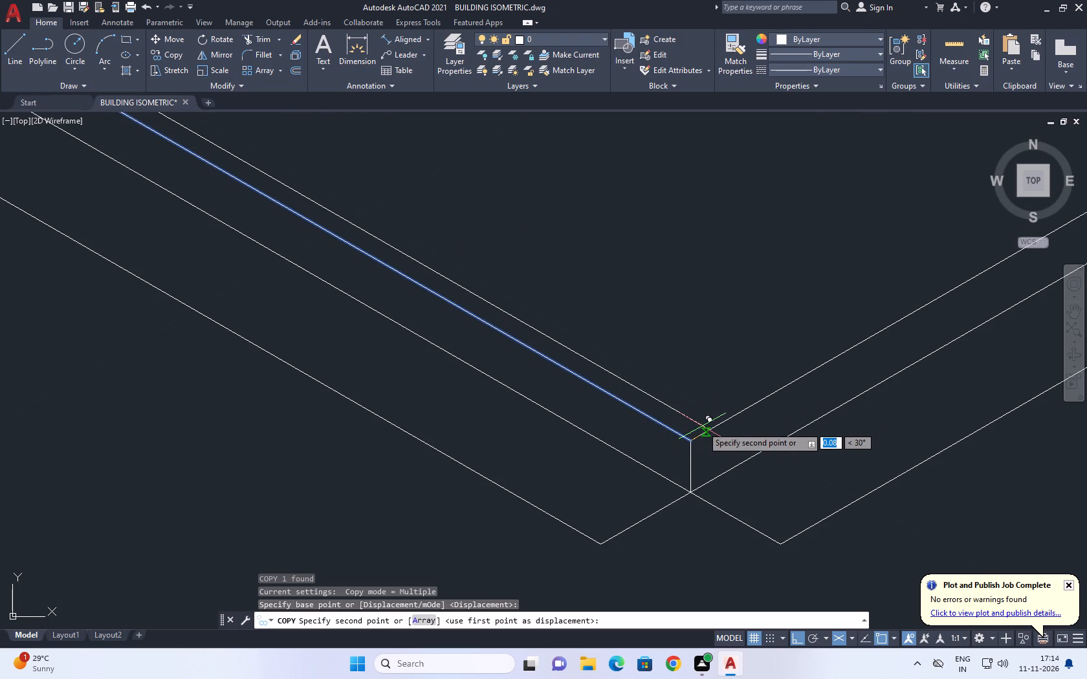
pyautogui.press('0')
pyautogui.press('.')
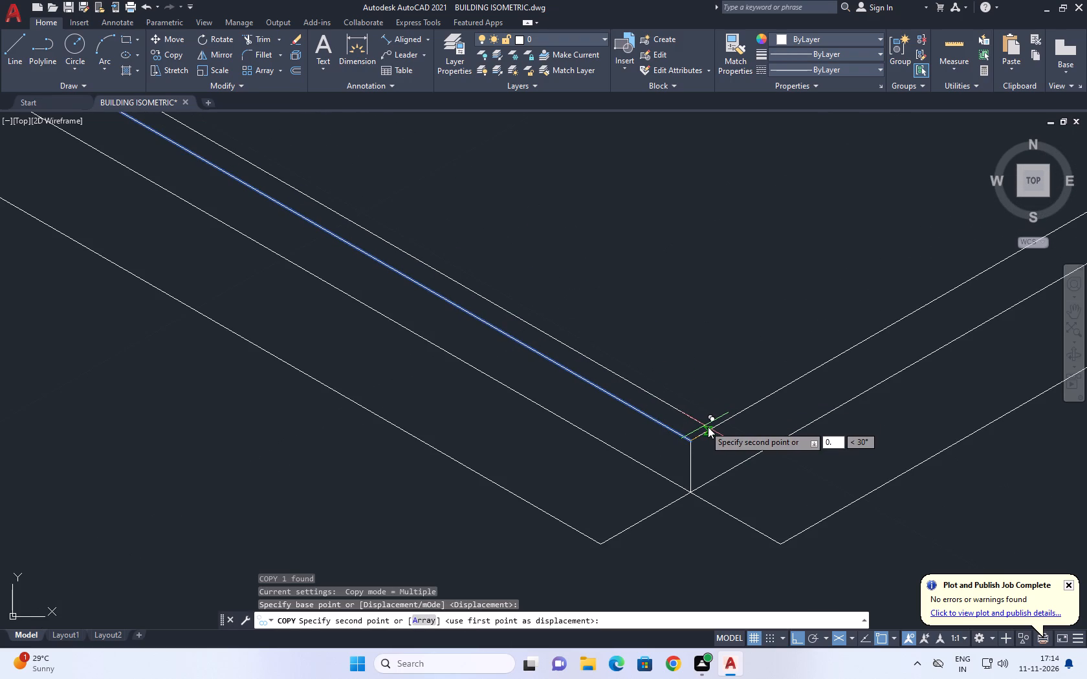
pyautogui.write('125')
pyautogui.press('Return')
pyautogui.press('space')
# Measure half of the slab's vertical thickness at the front corner with an aligned dimension, from lower corner to midpoint.
pyautogui.scroll(-5, 747, 390)
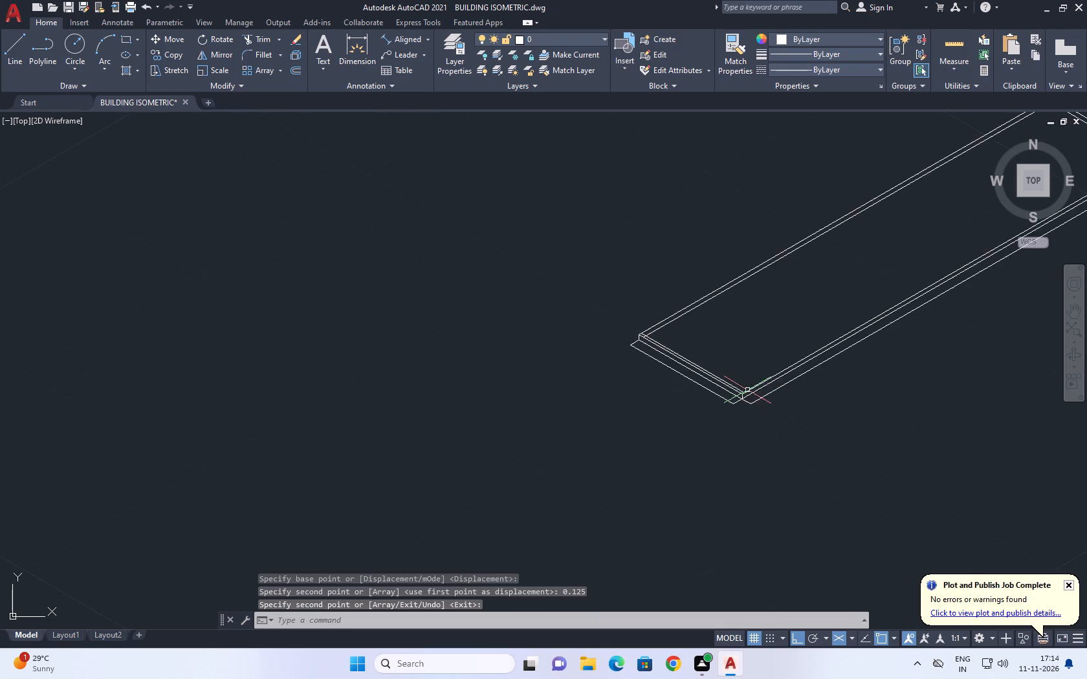
pyautogui.moveTo(797, 357); pyautogui.dragTo(584, 449, button='middle')
pyautogui.scroll(1, 797, 357)
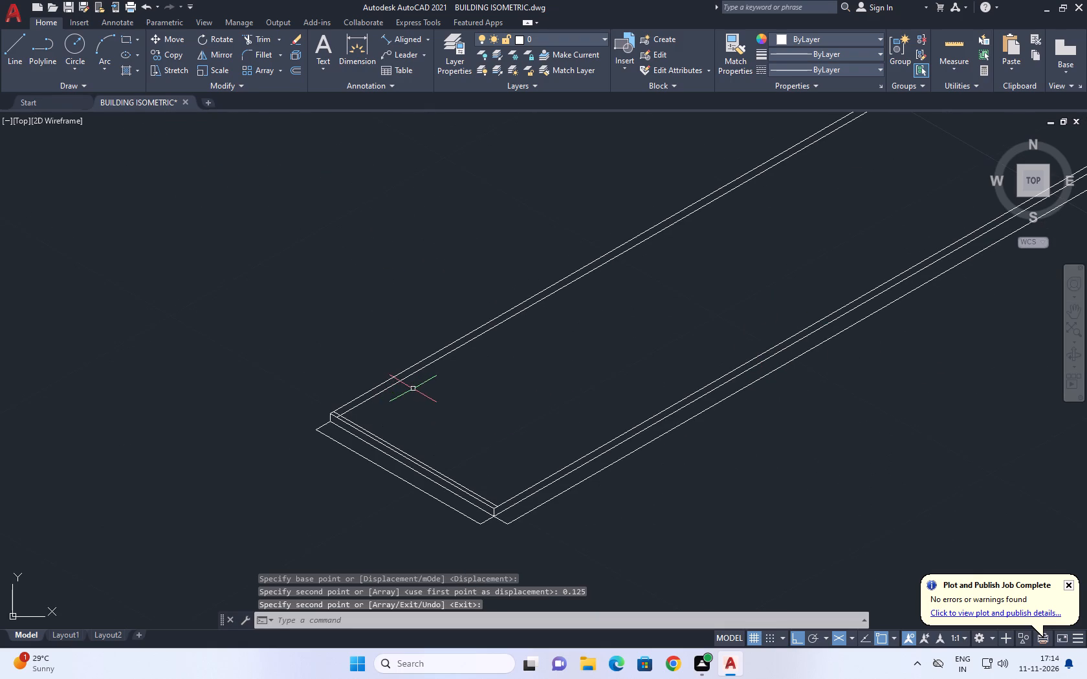
pyautogui.scroll(2, 543, 500)
pyautogui.click(525, 465)
pyautogui.click(503, 450)
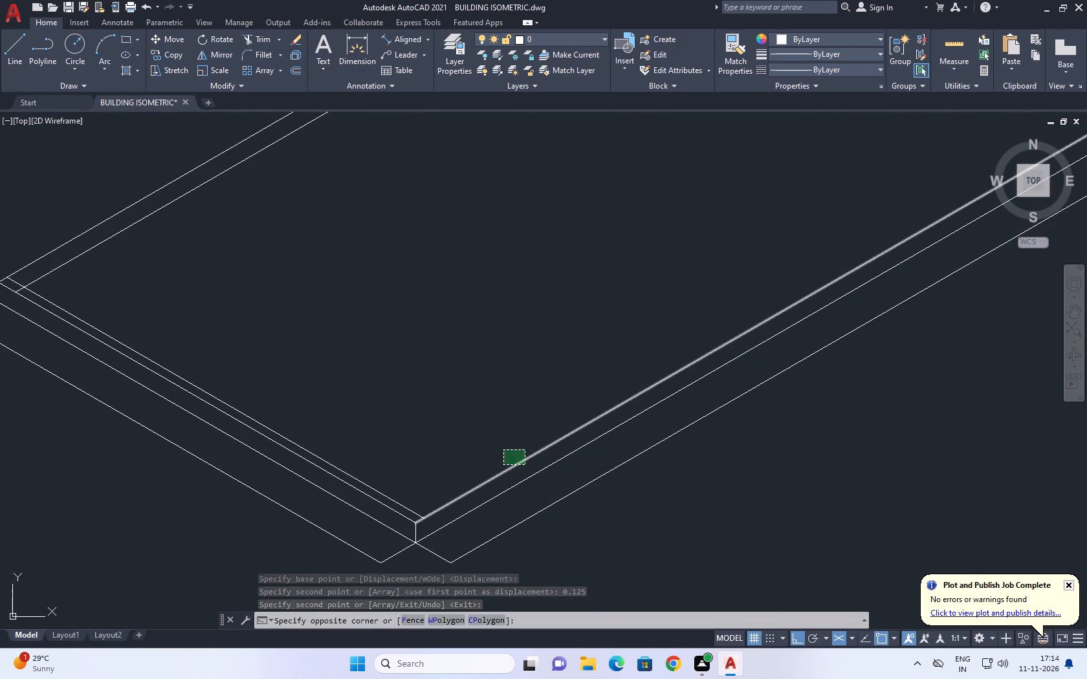
pyautogui.middleClick(434, 385)
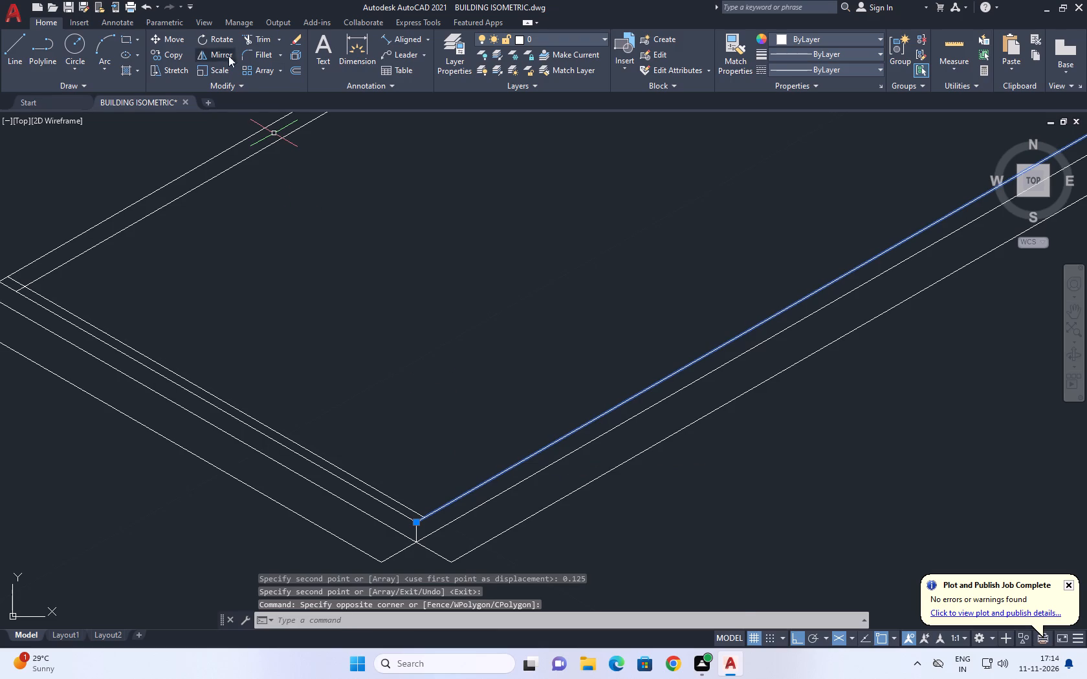
pyautogui.click(408, 38)
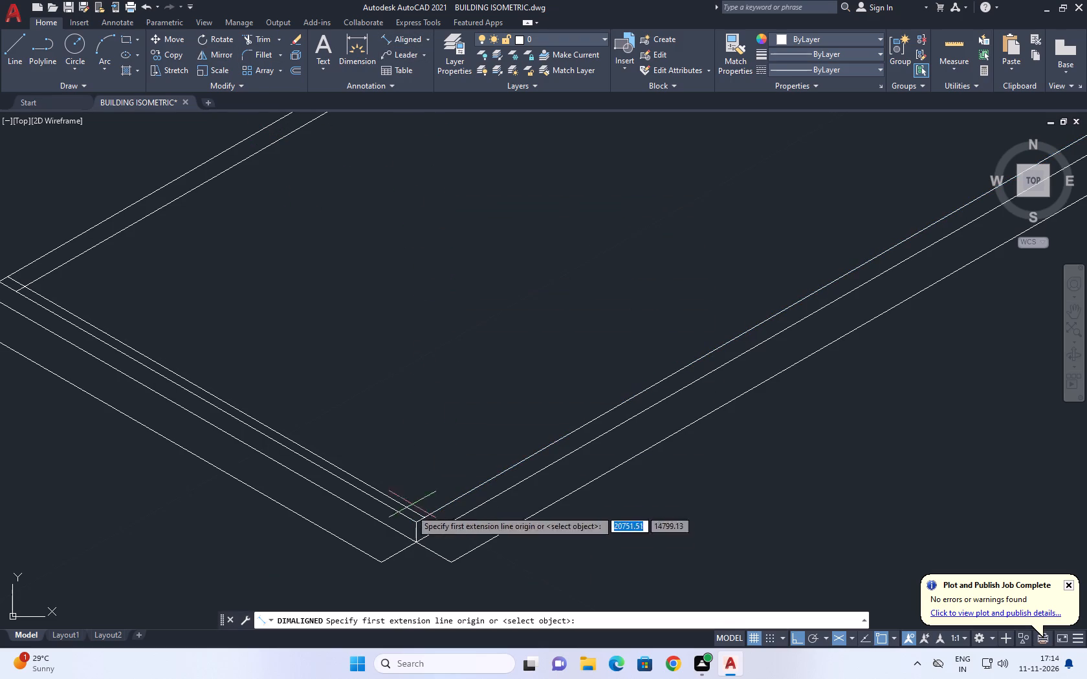
pyautogui.scroll(3, 410, 543)
pyautogui.click(426, 539)
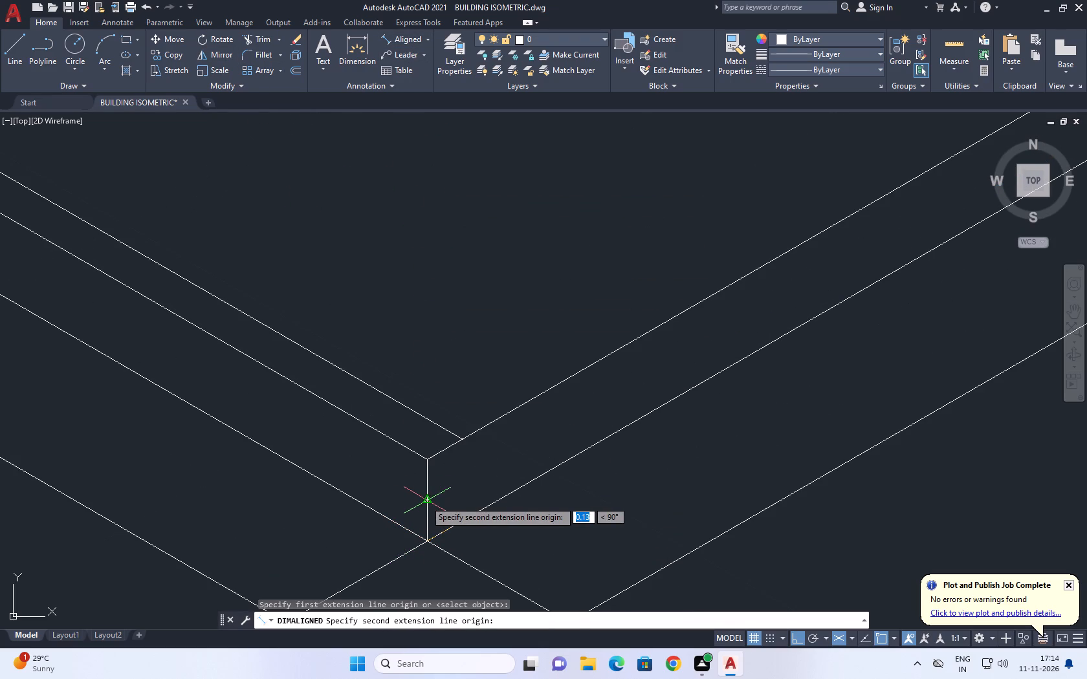
pyautogui.click(423, 499)
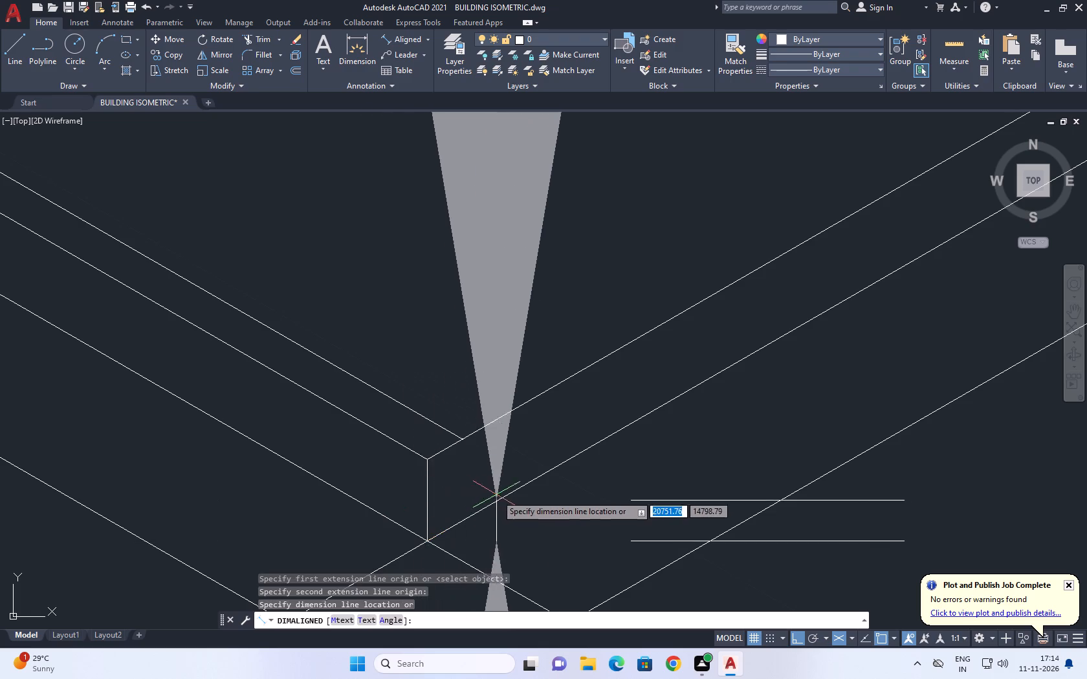
pyautogui.scroll(-10, 503, 493)
pyautogui.press('Escape')
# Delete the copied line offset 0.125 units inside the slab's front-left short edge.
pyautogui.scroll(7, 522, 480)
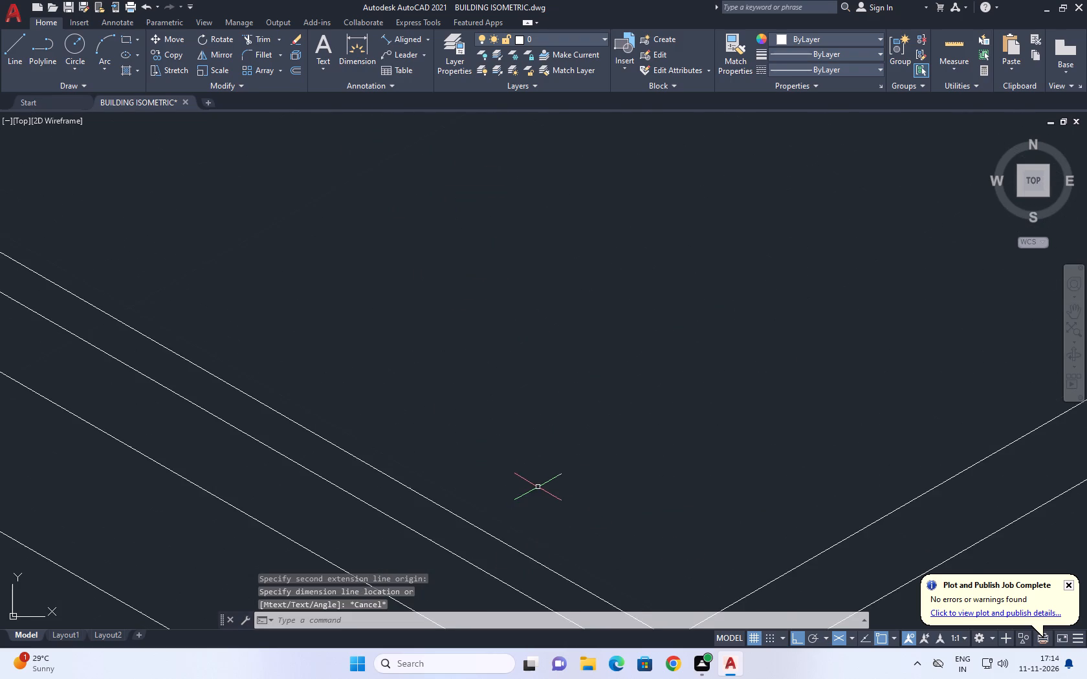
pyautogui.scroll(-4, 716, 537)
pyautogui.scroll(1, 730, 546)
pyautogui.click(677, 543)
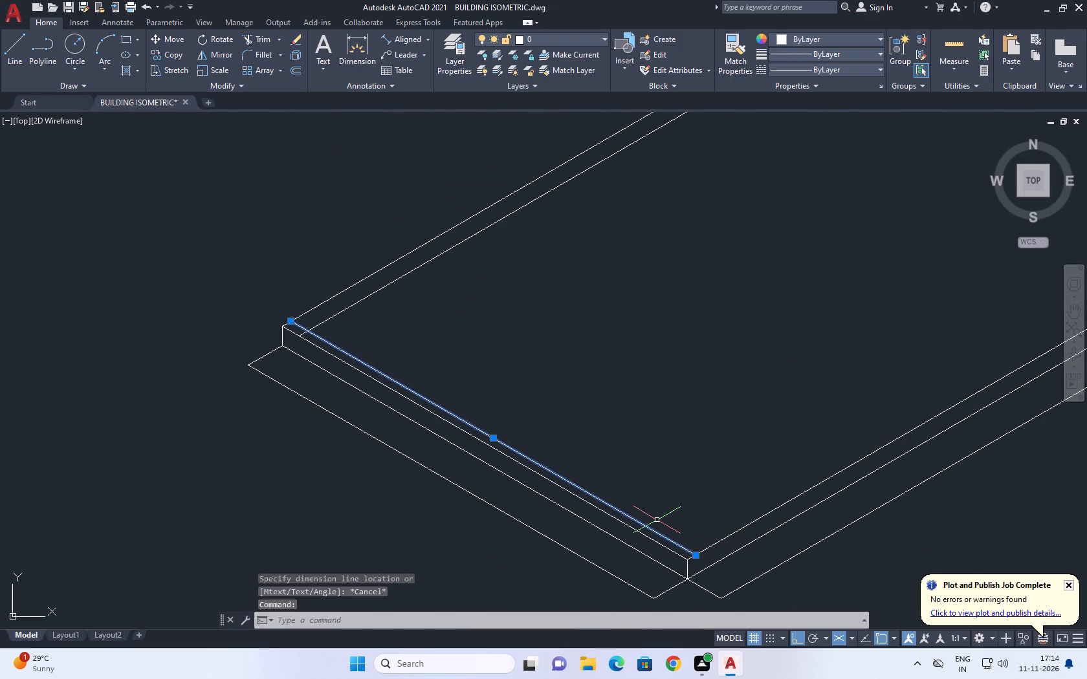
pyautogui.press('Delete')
# Copy the slab's upper front-left short edge 0.13 units inward across the top face.
pyautogui.moveTo(622, 517); pyautogui.dragTo(611, 522)
pyautogui.click(608, 524)
pyautogui.press('c')
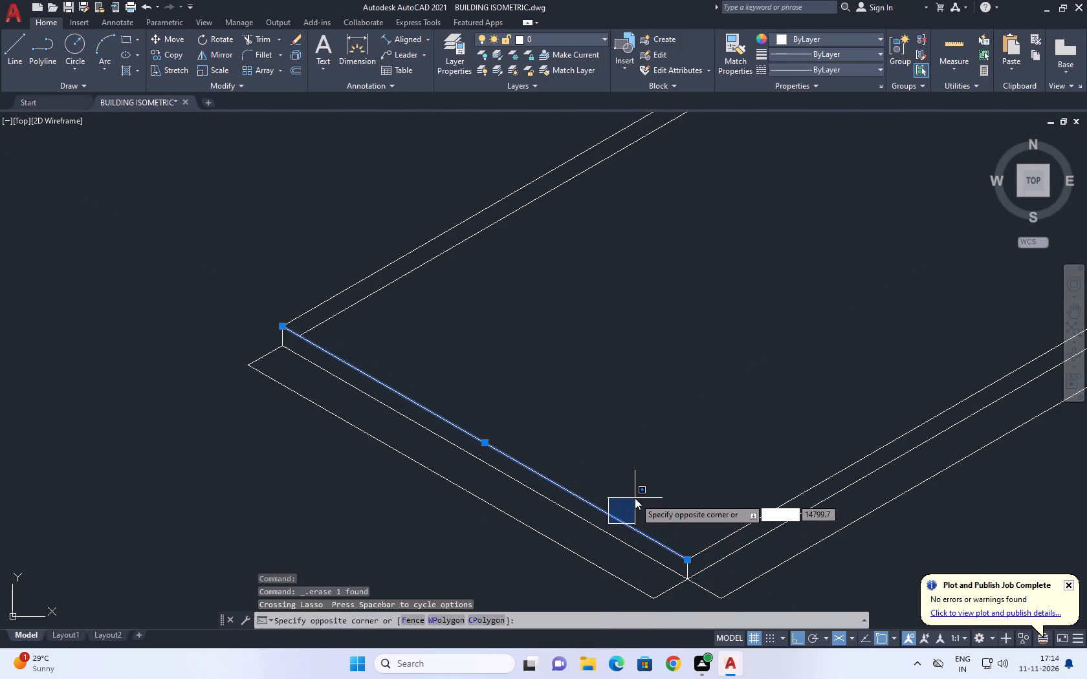
pyautogui.write('O')
pyautogui.press('space')
pyautogui.click(620, 512)
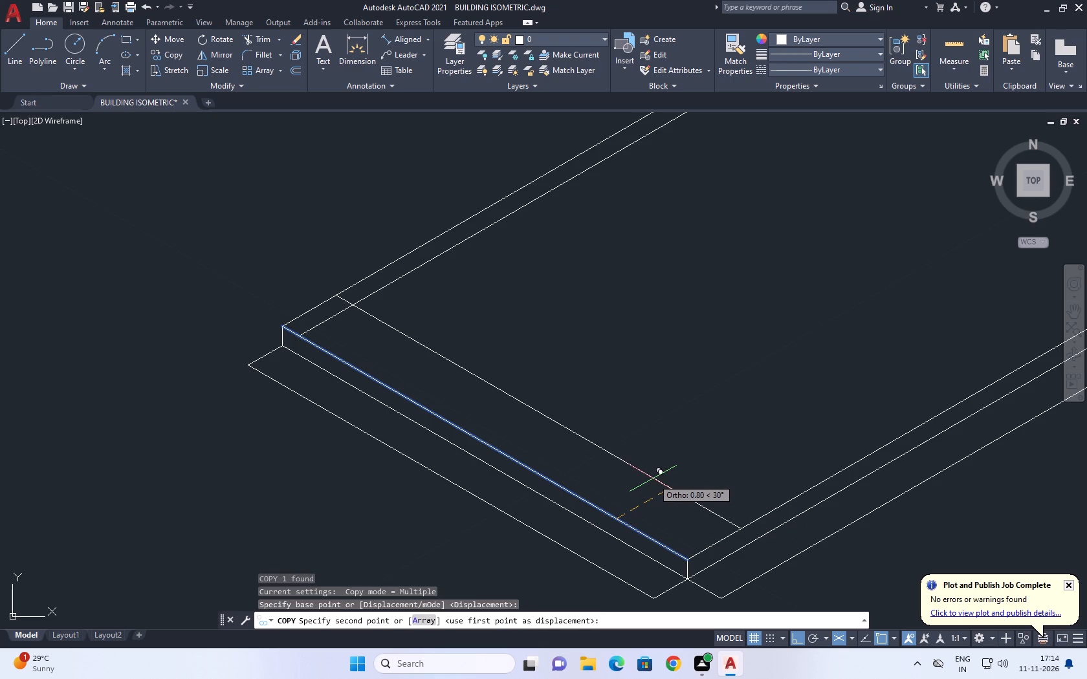
pyautogui.write('0.')
pyautogui.write('13')
pyautogui.press('Return')
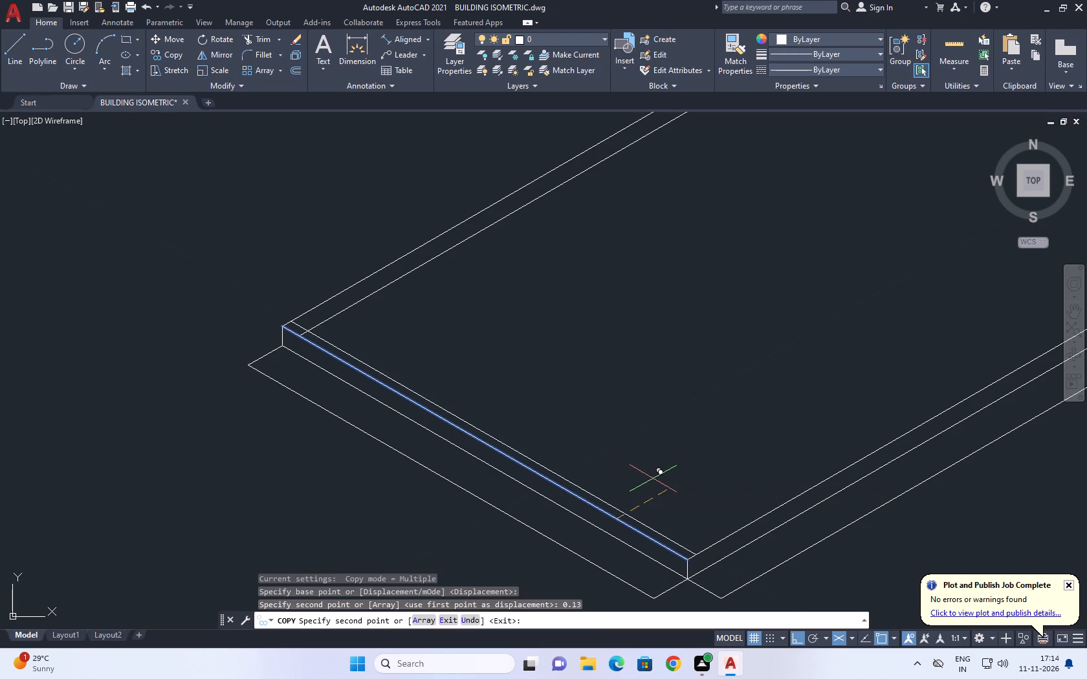
pyautogui.press('space')
# Copy the slab's upper front long edge 0.13 units inward across the top face.
pyautogui.click(723, 538)
pyautogui.moveTo(685, 490); pyautogui.dragTo(669, 501, button='middle')
pyautogui.press('c')
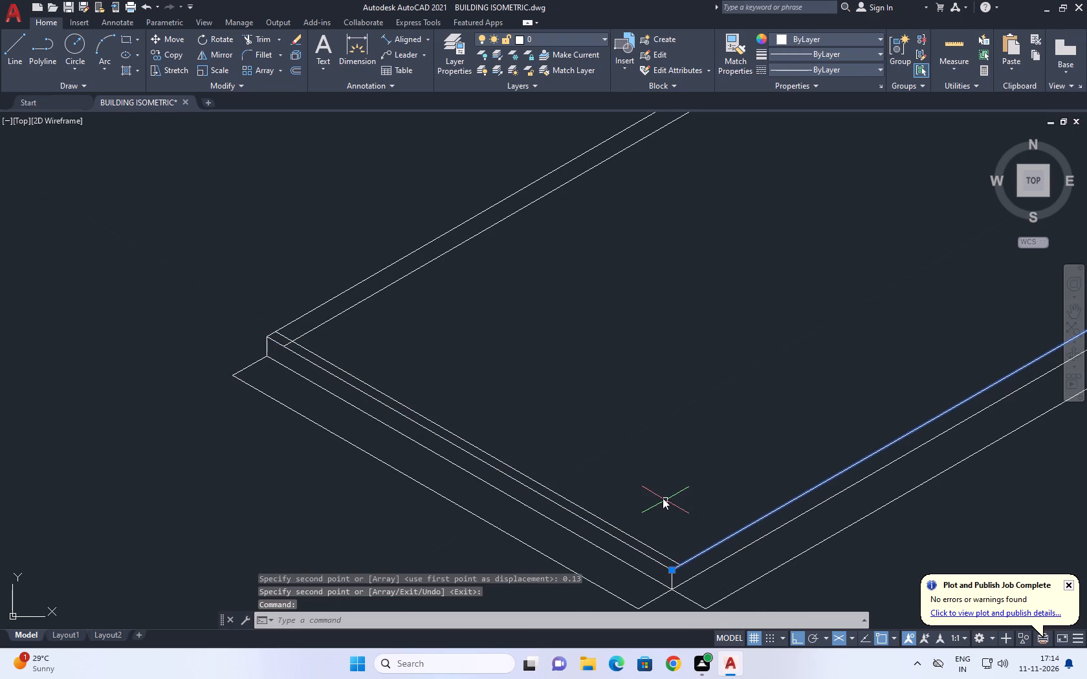
pyautogui.write('O')
pyautogui.press('space')
pyautogui.moveTo(707, 515); pyautogui.dragTo(689, 512)
pyautogui.press('0')
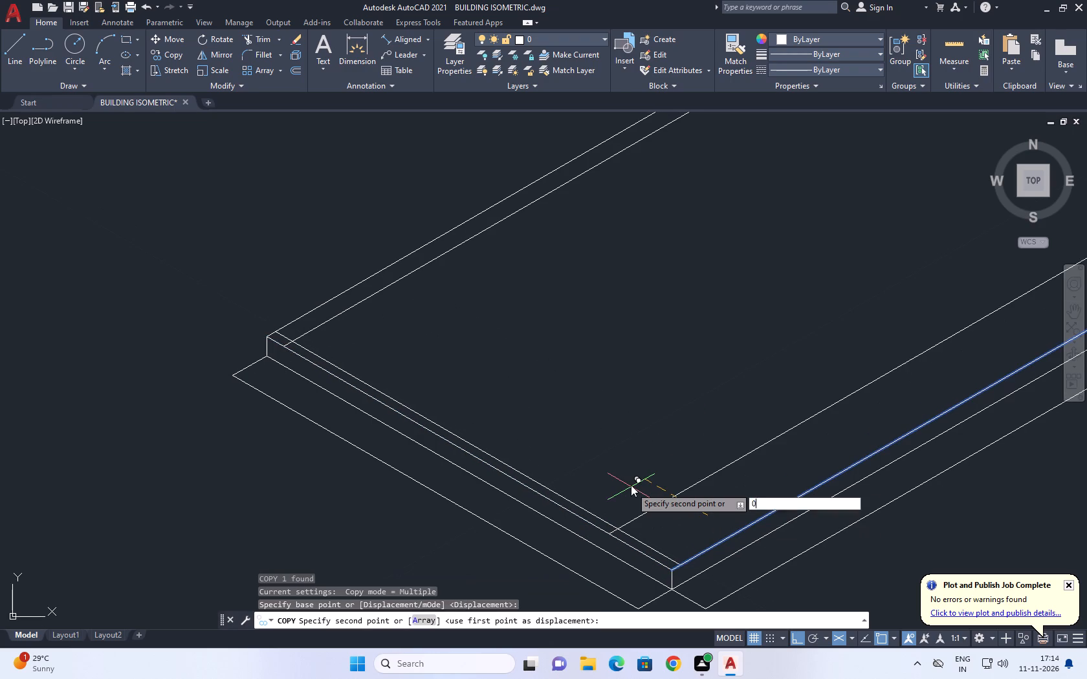
pyautogui.write('.13')
pyautogui.press('Return')
pyautogui.scroll(-2, 597, 433)
pyautogui.press('space')
# Copy the slab's upper far short edge, ending at the right corner, 0.13 units inward.
pyautogui.scroll(-2, 597, 433)
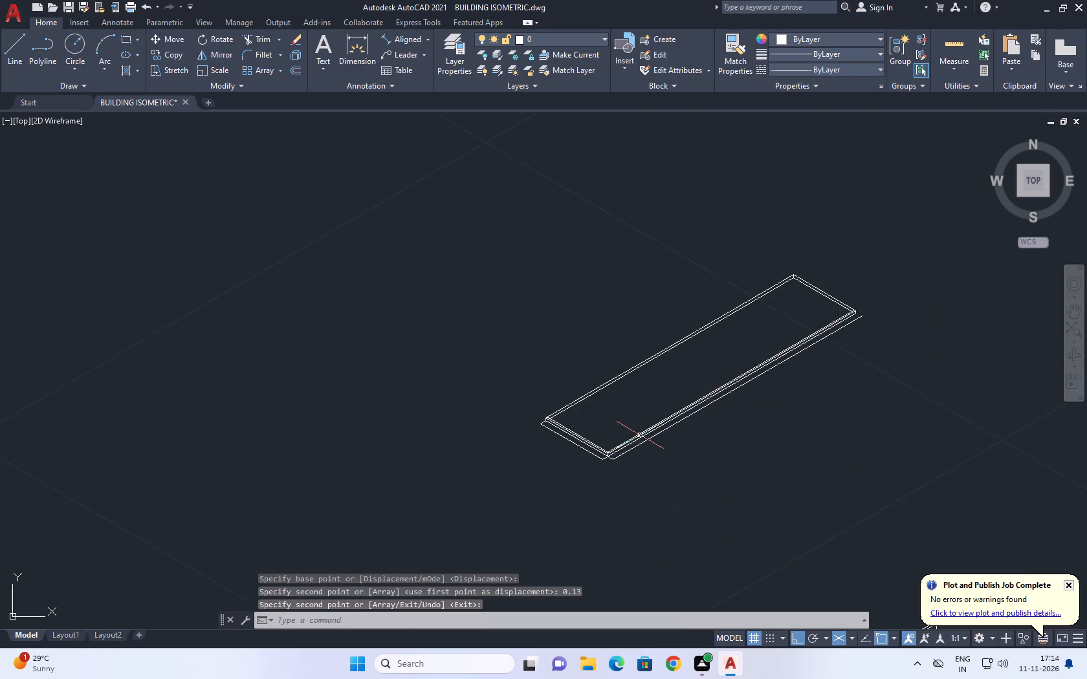
pyautogui.moveTo(641, 435); pyautogui.dragTo(608, 524, button='middle')
pyautogui.scroll(5, 813, 398)
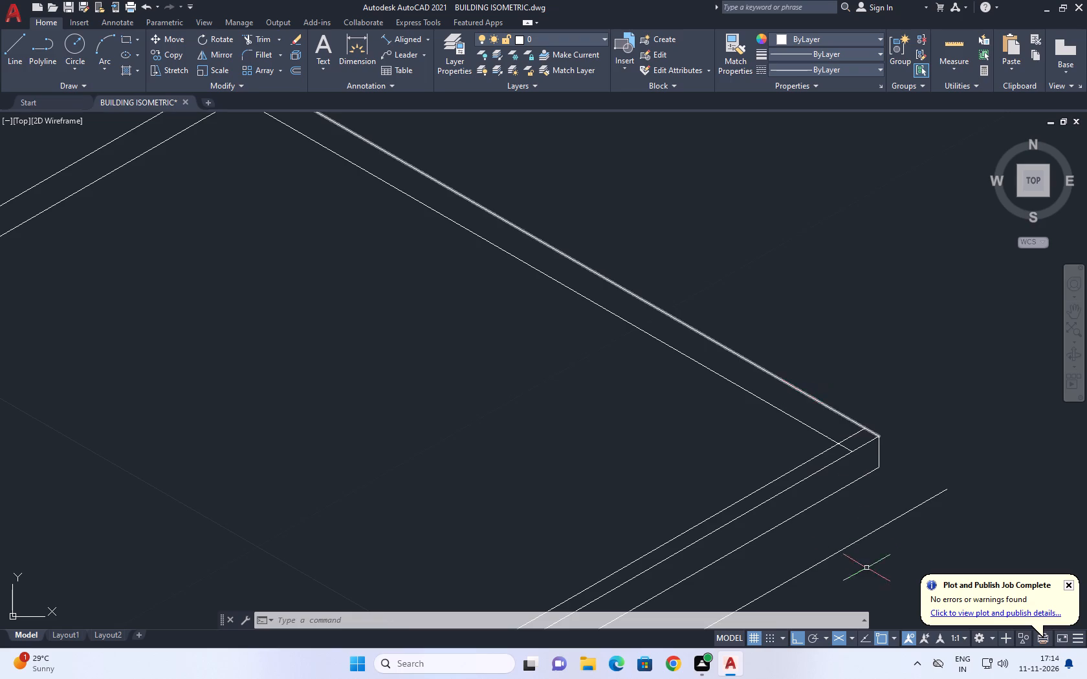
pyautogui.scroll(1, 833, 417)
pyautogui.click(831, 405)
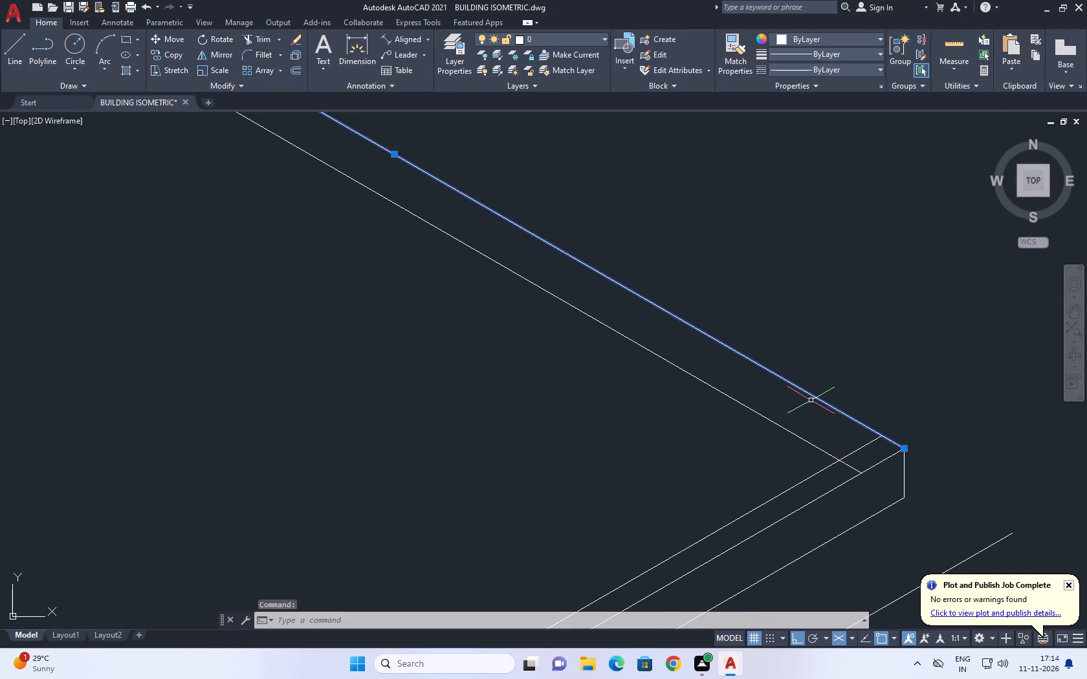
pyautogui.press('x')
pyautogui.press('o')
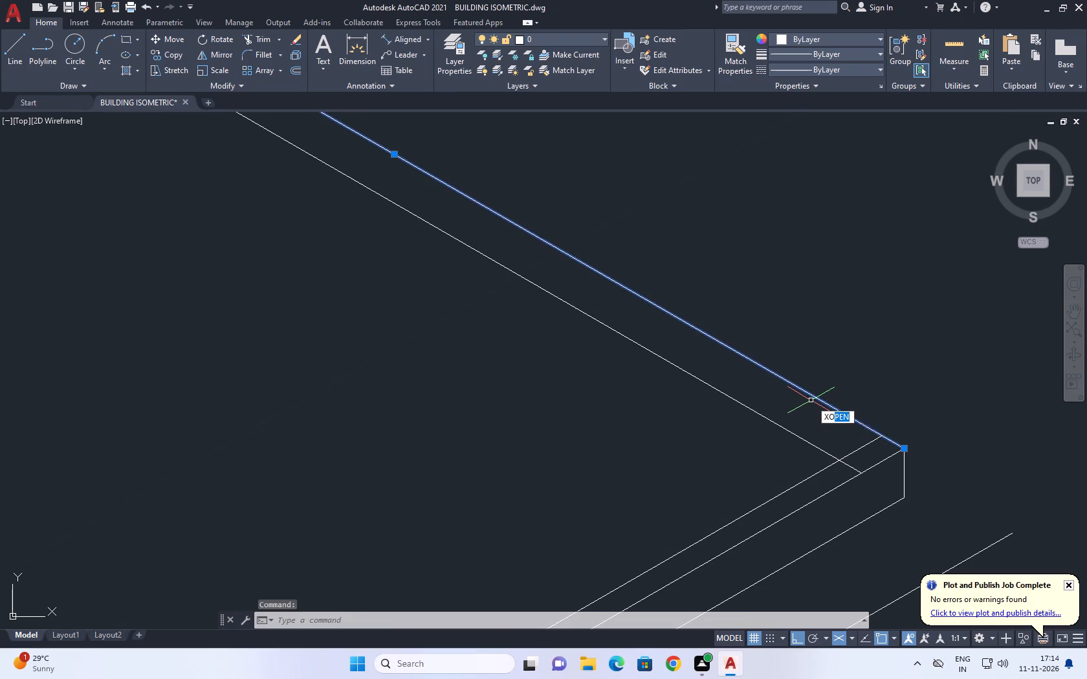
pyautogui.press('Escape')
pyautogui.click(824, 400)
pyautogui.write('CO')
pyautogui.press('space')
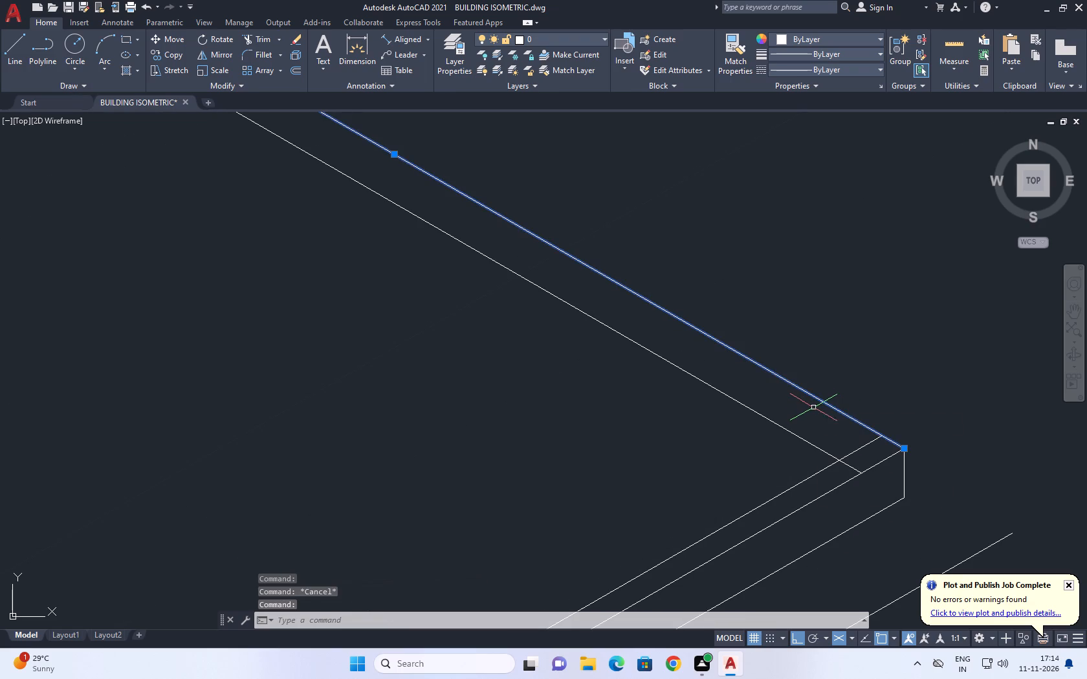
pyautogui.click(813, 406)
pyautogui.press('0')
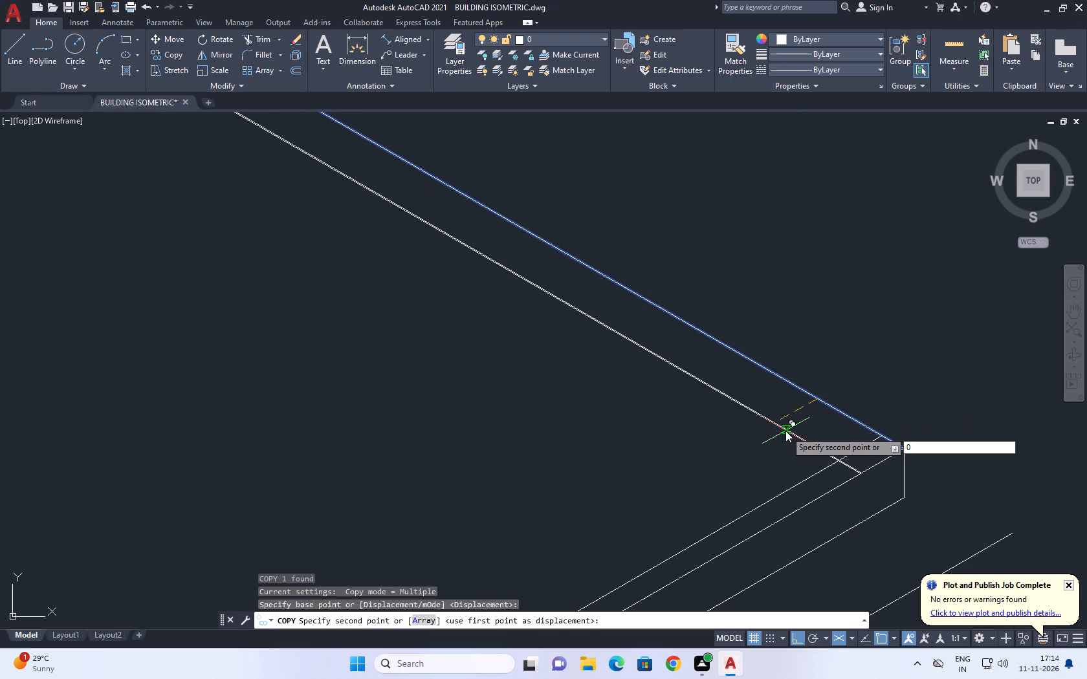
pyautogui.write('13')
pyautogui.press('BackSpace')
pyautogui.press('BackSpace')
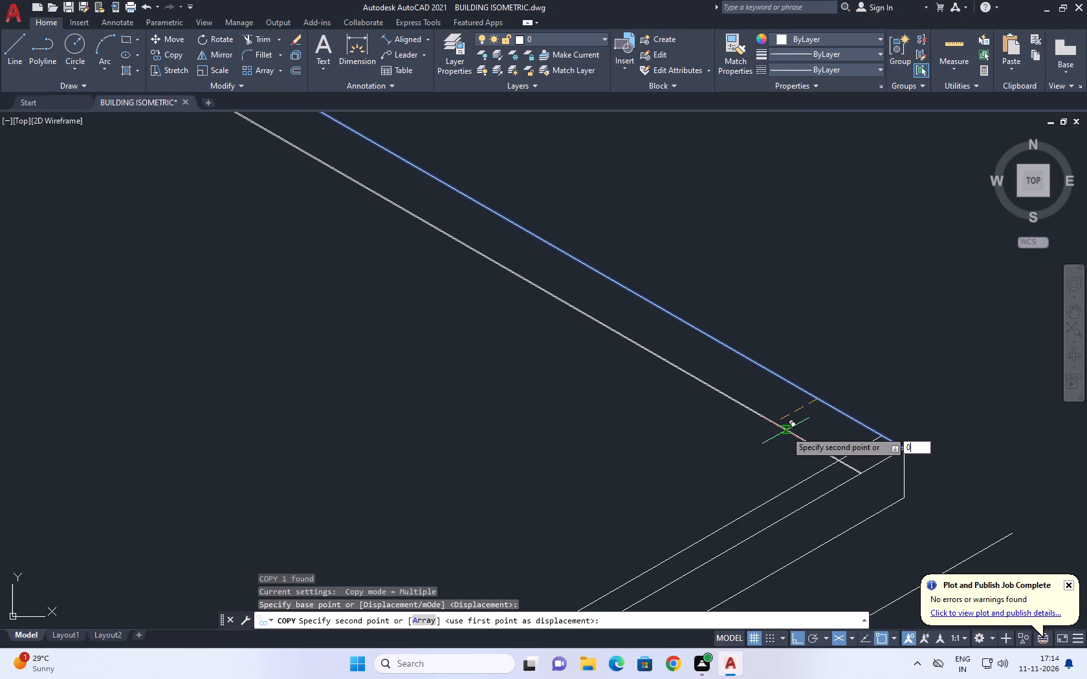
pyautogui.write('.13')
pyautogui.press('Return')
pyautogui.press('space')
# Trim the overlapping line ends at the slab's right corner where the inner copies cross.
pyautogui.scroll(-1, 836, 412)
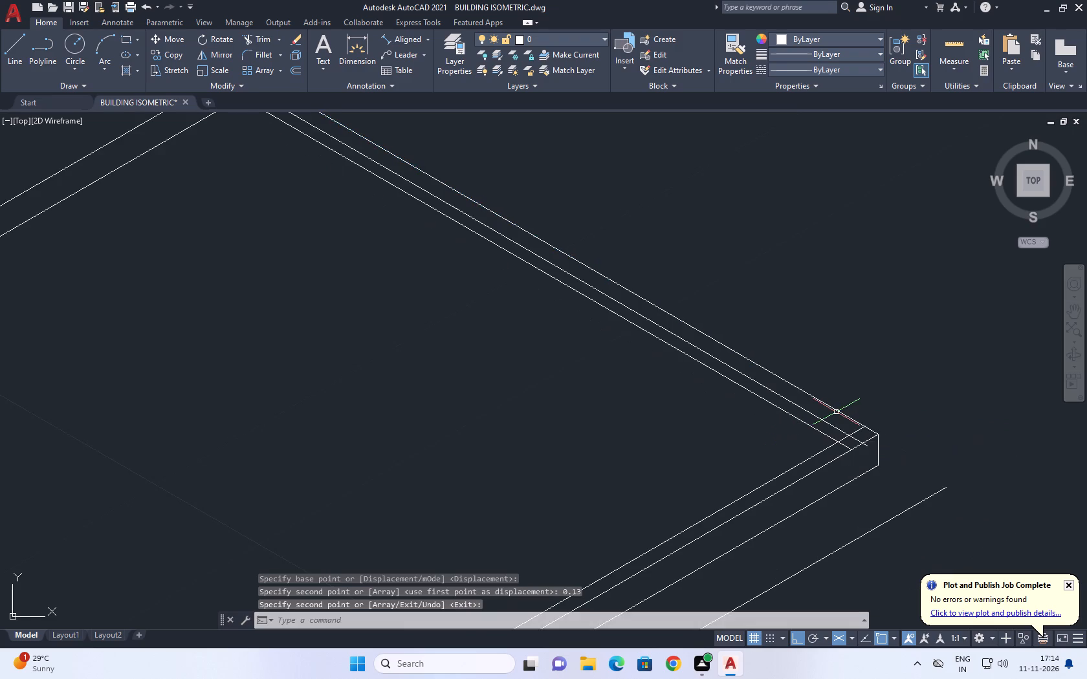
pyautogui.scroll(-2, 838, 416)
pyautogui.moveTo(775, 433); pyautogui.dragTo(777, 440, button='middle')
pyautogui.scroll(3, 765, 393)
pyautogui.click(763, 389)
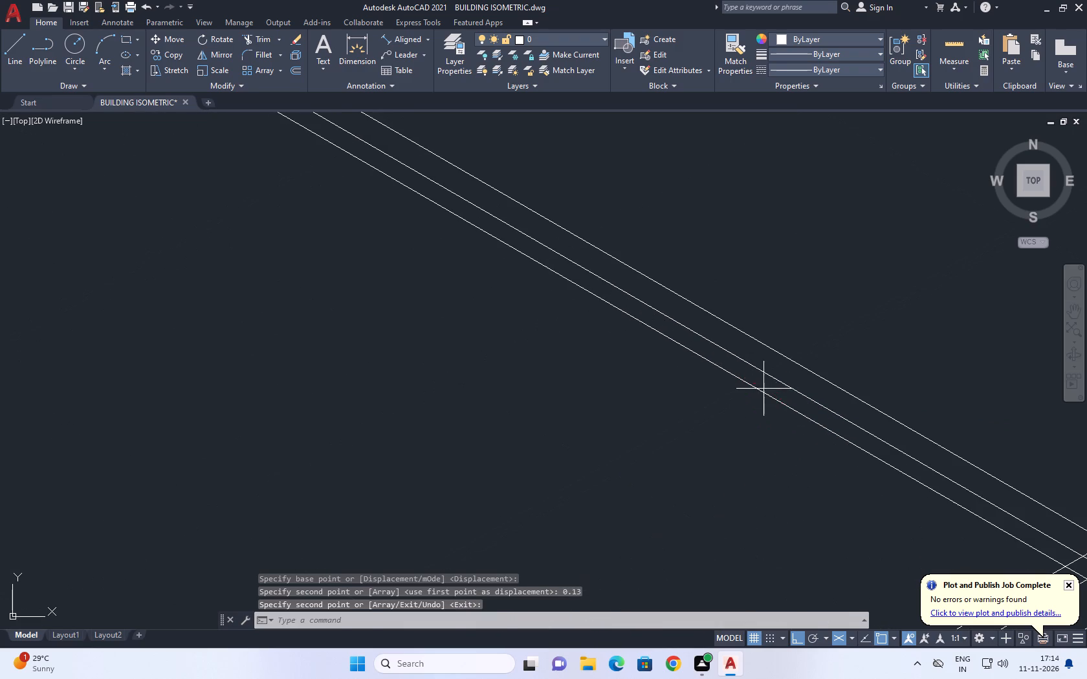
pyautogui.press('Escape')
pyautogui.scroll(-1, 749, 395)
pyautogui.moveTo(818, 402); pyautogui.dragTo(760, 405, button='middle')
pyautogui.write('TR')
pyautogui.press('space')
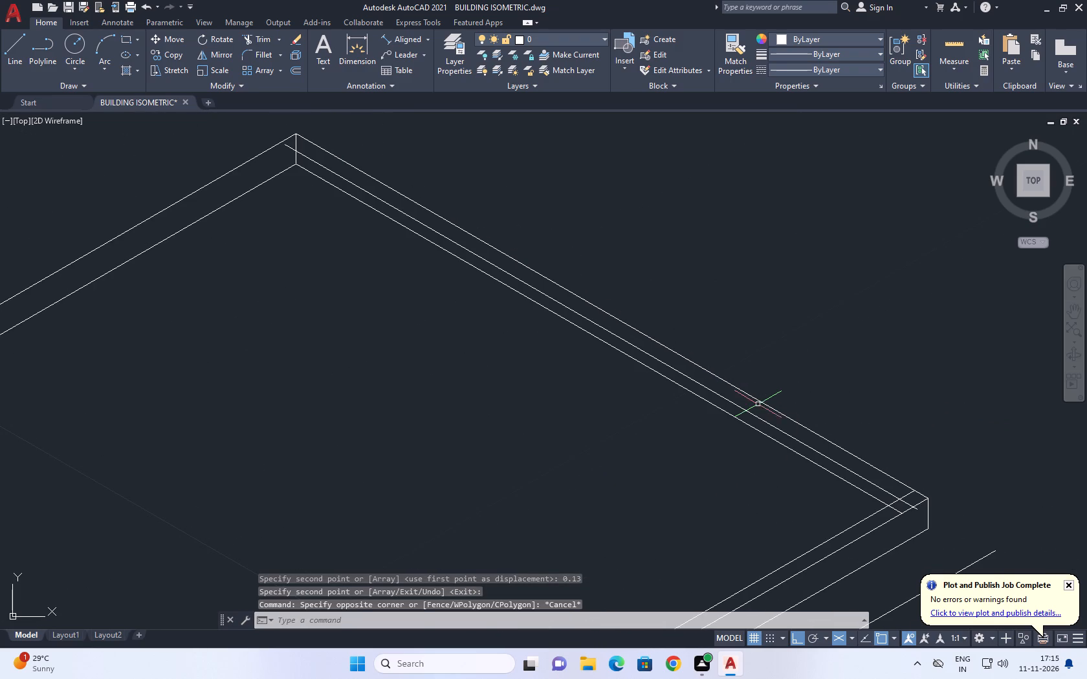
pyautogui.scroll(3, 952, 535)
pyautogui.click(868, 503)
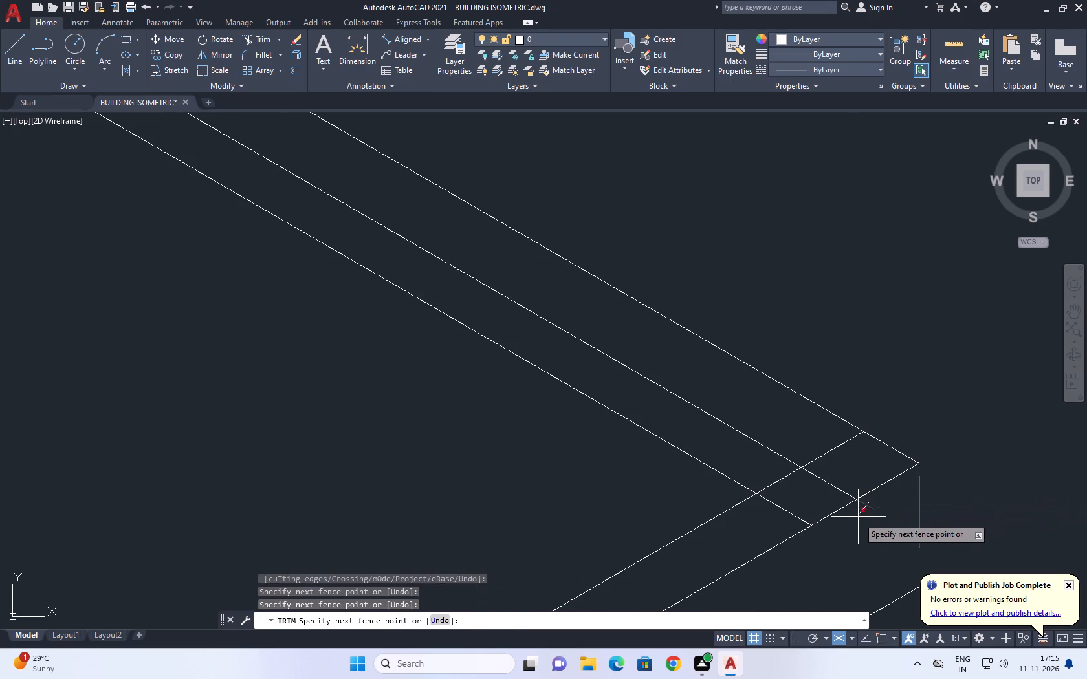
pyautogui.click(857, 519)
pyautogui.click(844, 486)
pyautogui.moveTo(767, 524); pyautogui.dragTo(767, 530)
pyautogui.click(820, 468)
pyautogui.click(798, 441)
pyautogui.scroll(-4, 855, 464)
pyautogui.scroll(4, 478, 252)
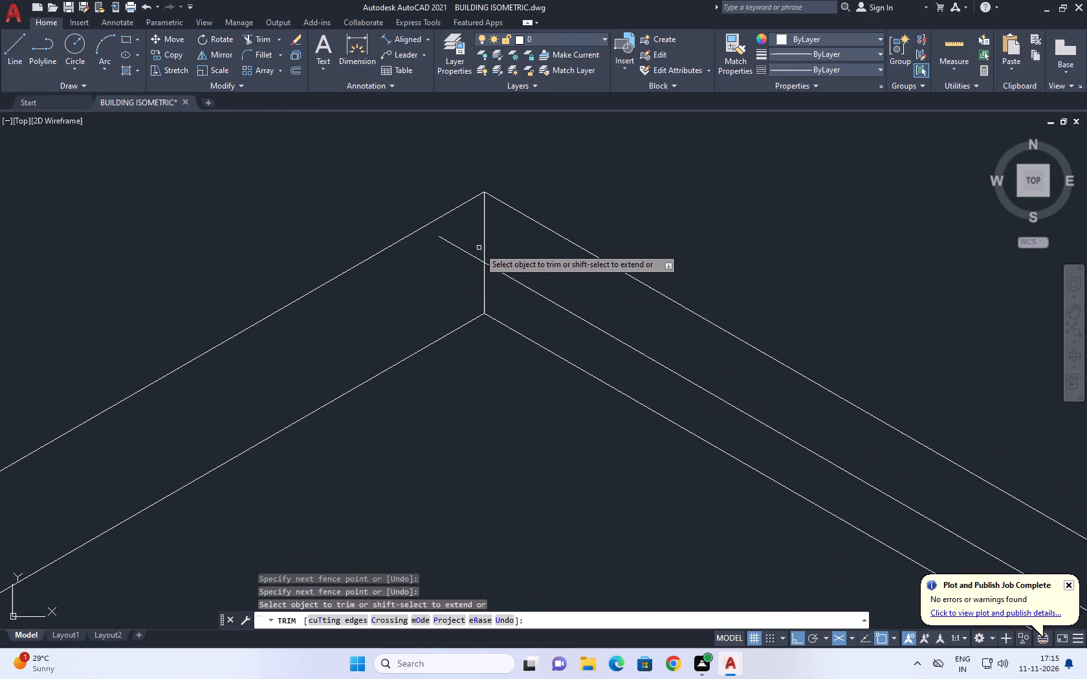
pyautogui.scroll(-2, 626, 258)
pyautogui.press('Escape')
# Copy the segment of the slab's upper back long edge that meets the far corner 0.13 units inward across the top face.
pyautogui.moveTo(413, 268); pyautogui.dragTo(553, 235, button='middle')
pyautogui.scroll(-1, 729, 259)
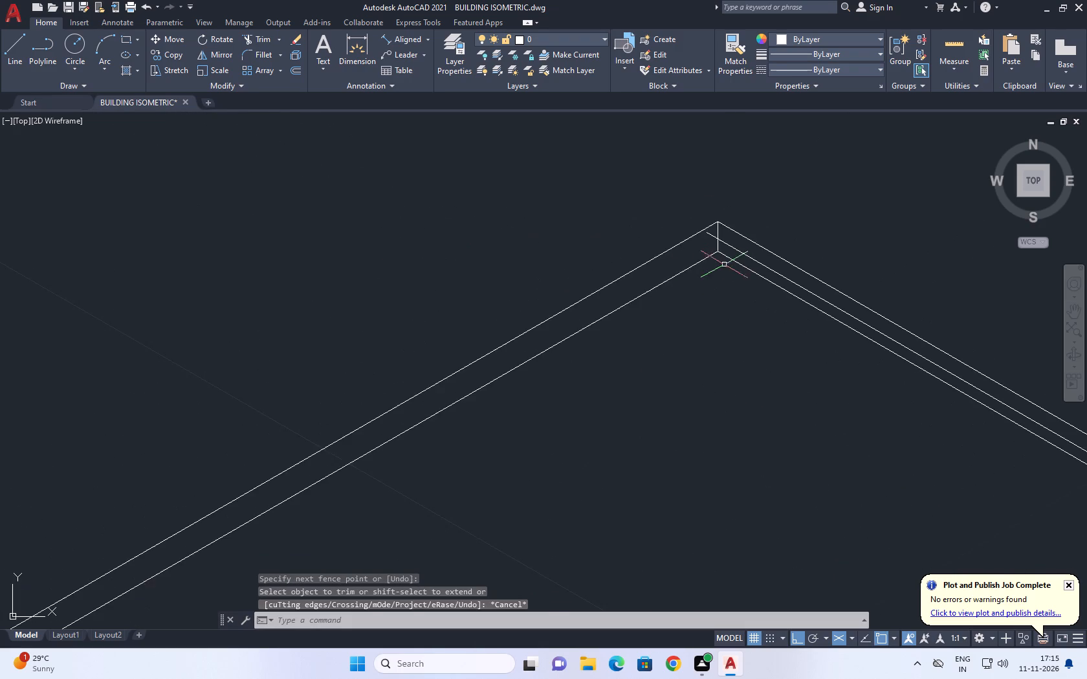
pyautogui.scroll(-3, 686, 268)
pyautogui.click(653, 281)
pyautogui.moveTo(602, 297); pyautogui.dragTo(701, 222, button='middle')
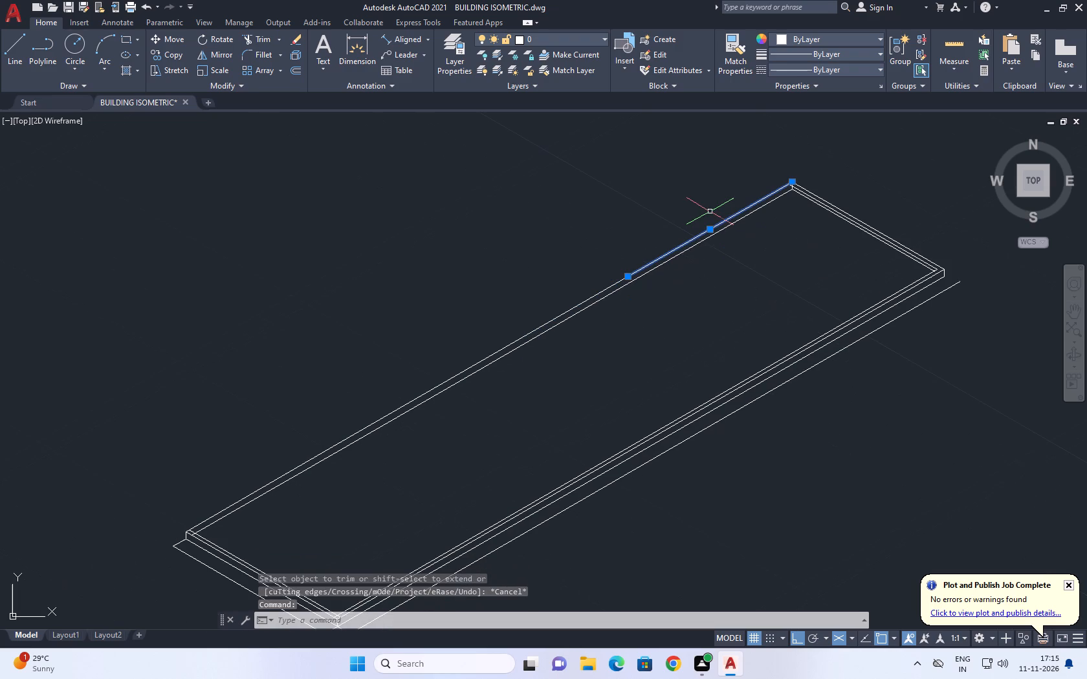
pyautogui.press('c')
pyautogui.write('O')
pyautogui.press('space')
pyautogui.scroll(1, 733, 217)
pyautogui.click(733, 217)
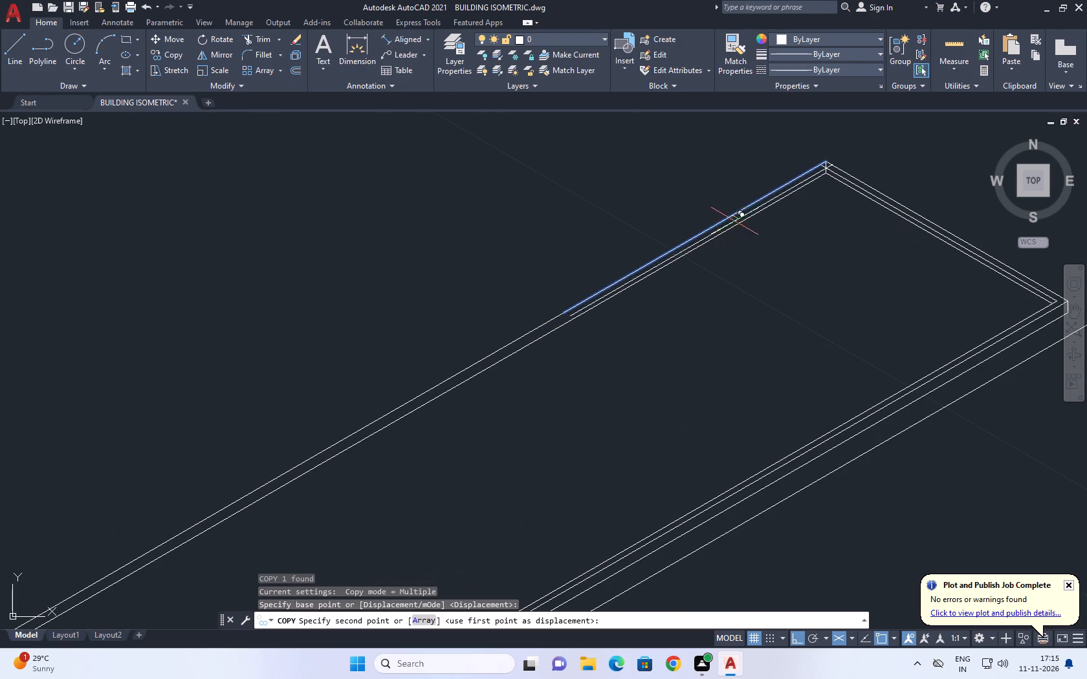
pyautogui.write('0.13')
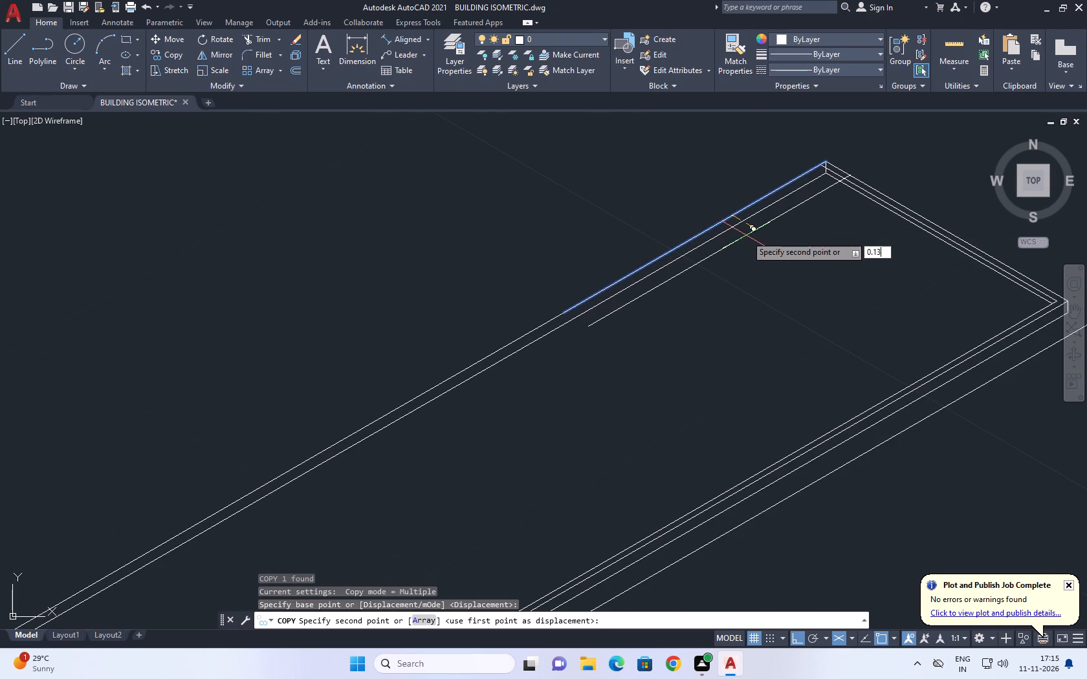
pyautogui.press('Return')
pyautogui.moveTo(666, 310); pyautogui.dragTo(702, 248, button='middle')
pyautogui.press('space')
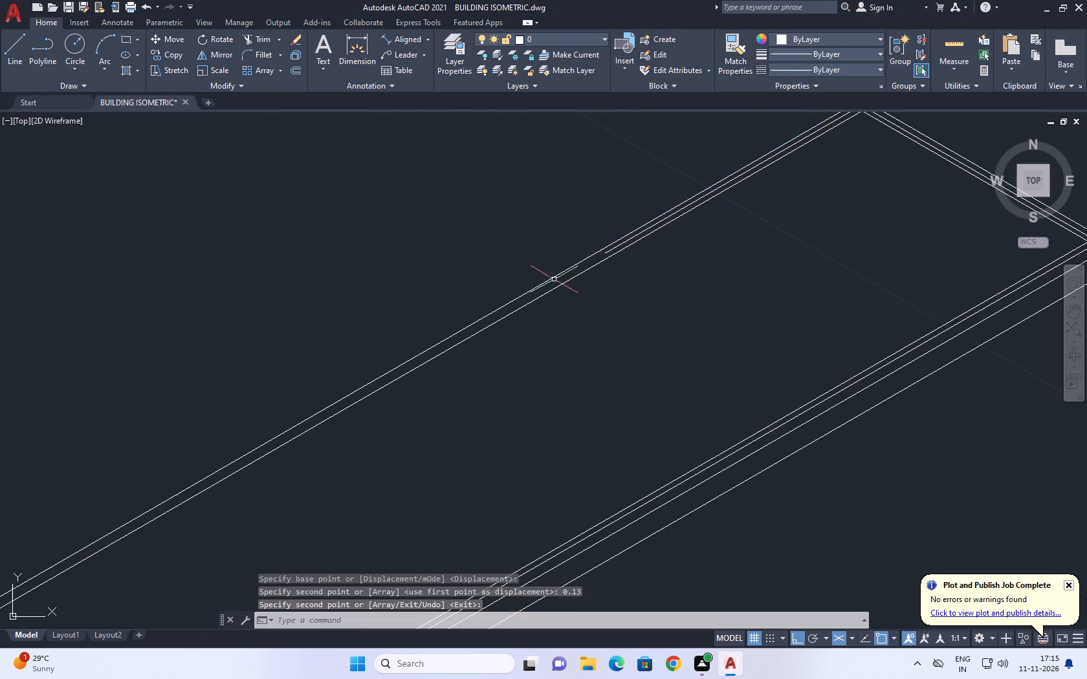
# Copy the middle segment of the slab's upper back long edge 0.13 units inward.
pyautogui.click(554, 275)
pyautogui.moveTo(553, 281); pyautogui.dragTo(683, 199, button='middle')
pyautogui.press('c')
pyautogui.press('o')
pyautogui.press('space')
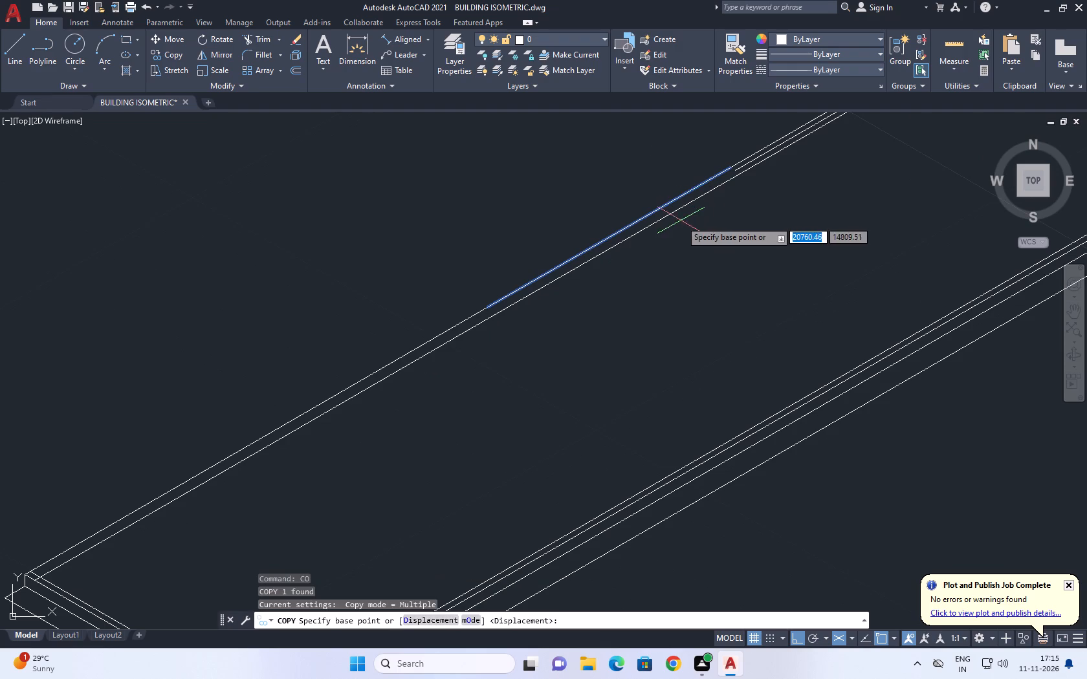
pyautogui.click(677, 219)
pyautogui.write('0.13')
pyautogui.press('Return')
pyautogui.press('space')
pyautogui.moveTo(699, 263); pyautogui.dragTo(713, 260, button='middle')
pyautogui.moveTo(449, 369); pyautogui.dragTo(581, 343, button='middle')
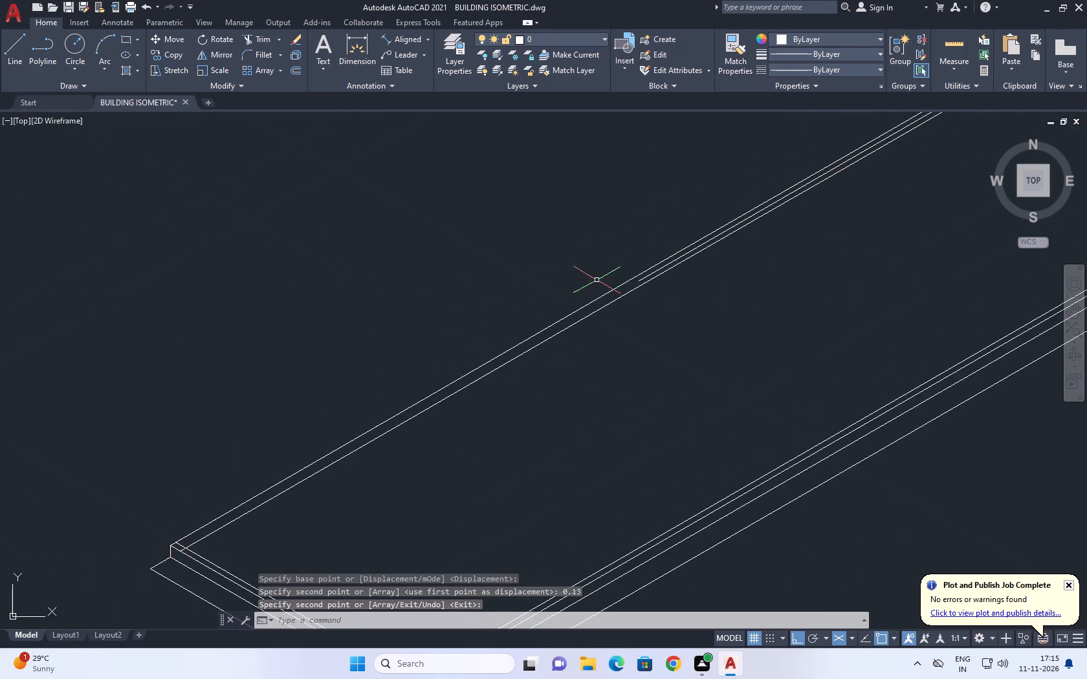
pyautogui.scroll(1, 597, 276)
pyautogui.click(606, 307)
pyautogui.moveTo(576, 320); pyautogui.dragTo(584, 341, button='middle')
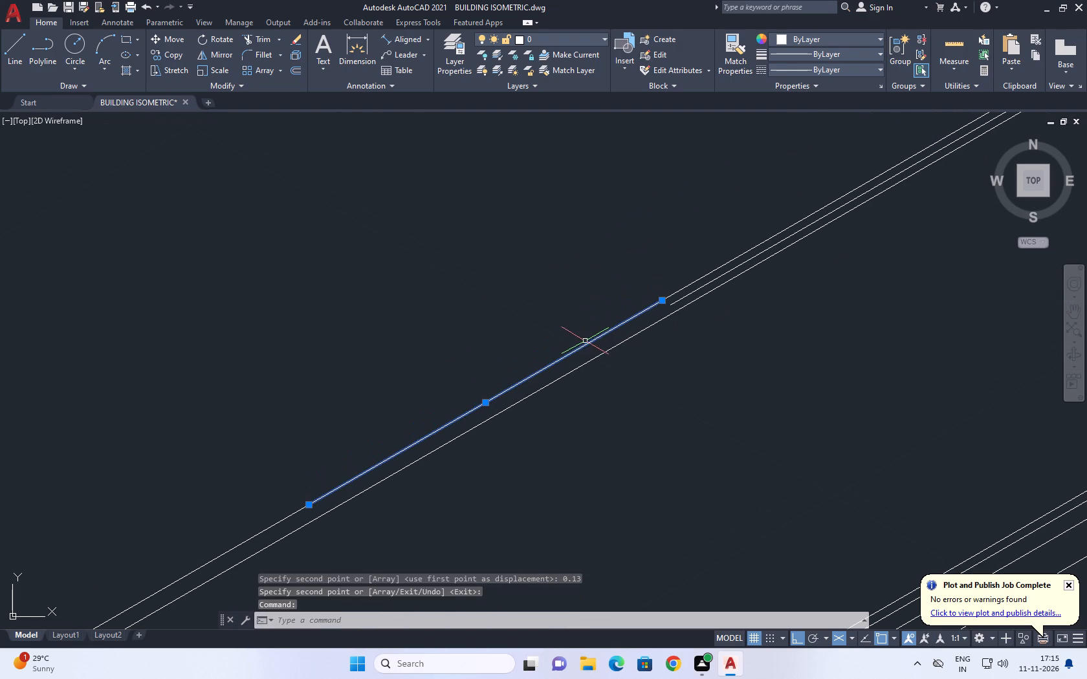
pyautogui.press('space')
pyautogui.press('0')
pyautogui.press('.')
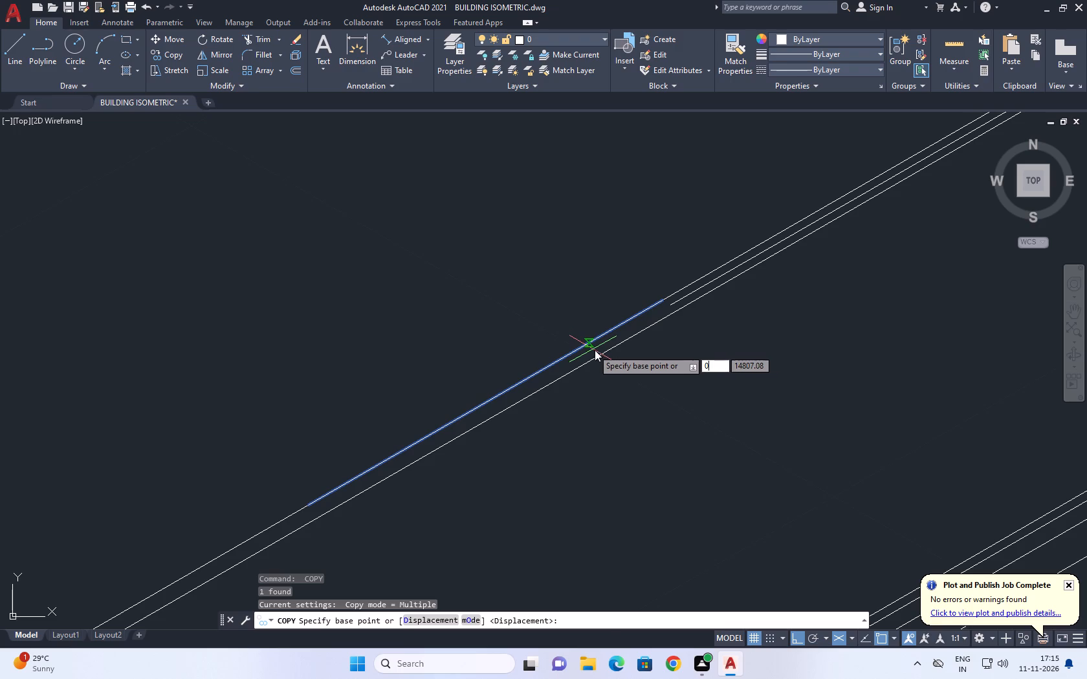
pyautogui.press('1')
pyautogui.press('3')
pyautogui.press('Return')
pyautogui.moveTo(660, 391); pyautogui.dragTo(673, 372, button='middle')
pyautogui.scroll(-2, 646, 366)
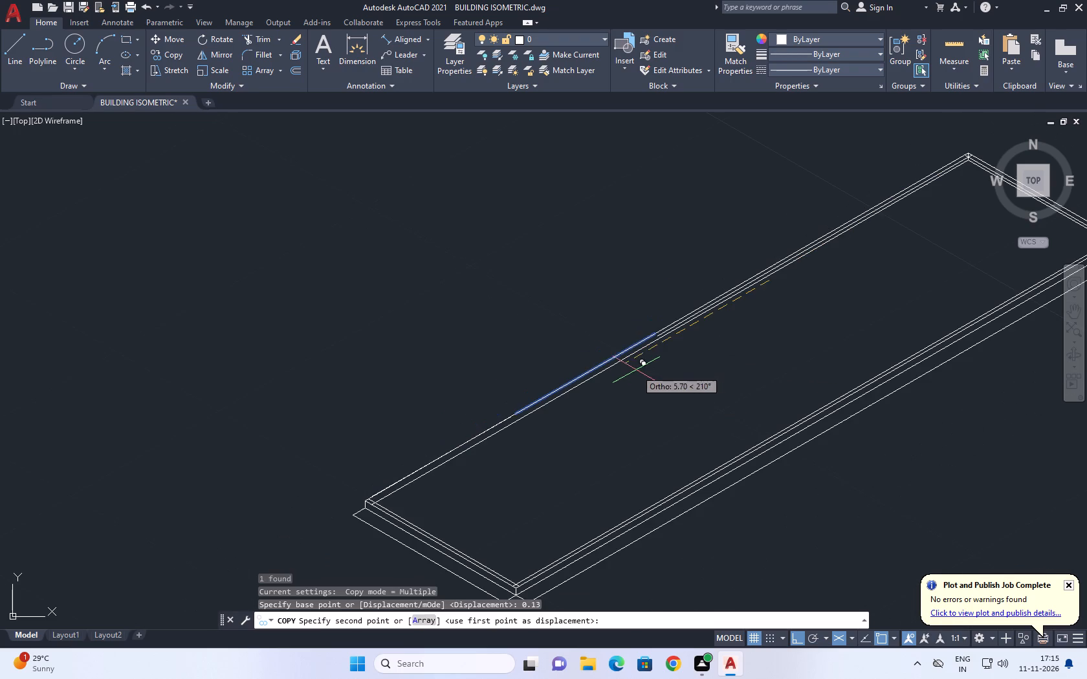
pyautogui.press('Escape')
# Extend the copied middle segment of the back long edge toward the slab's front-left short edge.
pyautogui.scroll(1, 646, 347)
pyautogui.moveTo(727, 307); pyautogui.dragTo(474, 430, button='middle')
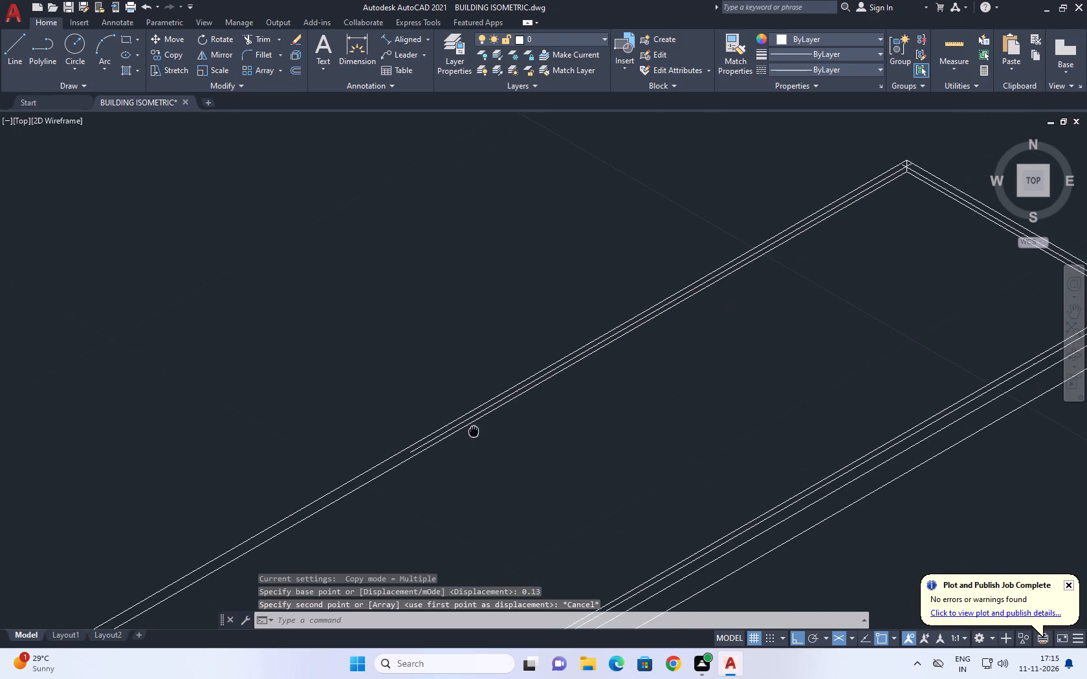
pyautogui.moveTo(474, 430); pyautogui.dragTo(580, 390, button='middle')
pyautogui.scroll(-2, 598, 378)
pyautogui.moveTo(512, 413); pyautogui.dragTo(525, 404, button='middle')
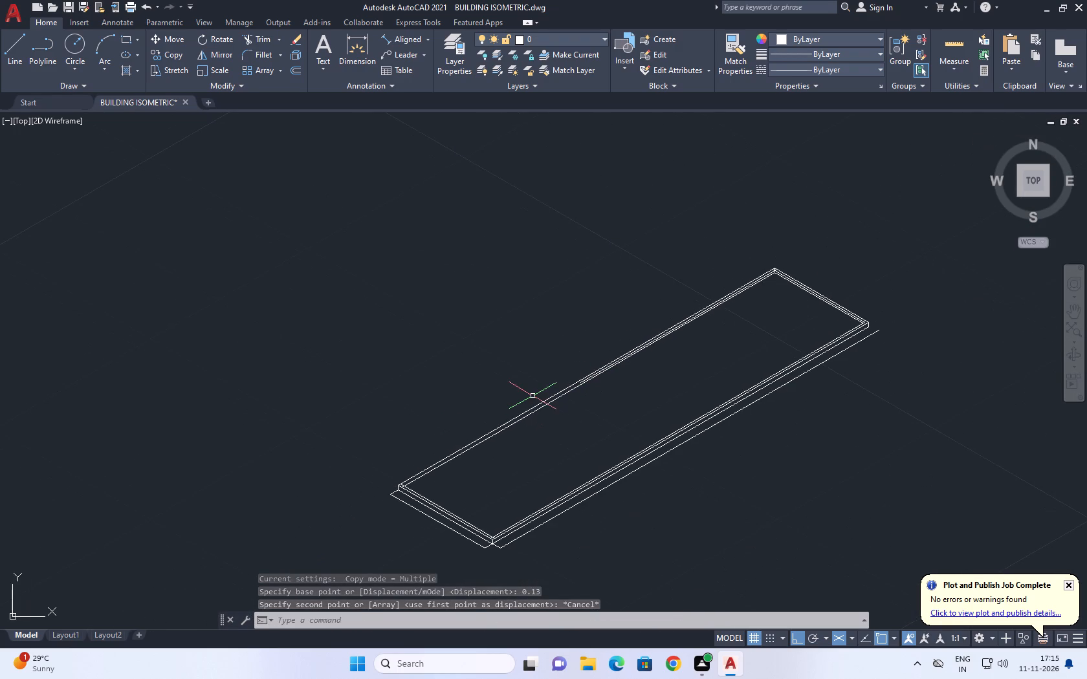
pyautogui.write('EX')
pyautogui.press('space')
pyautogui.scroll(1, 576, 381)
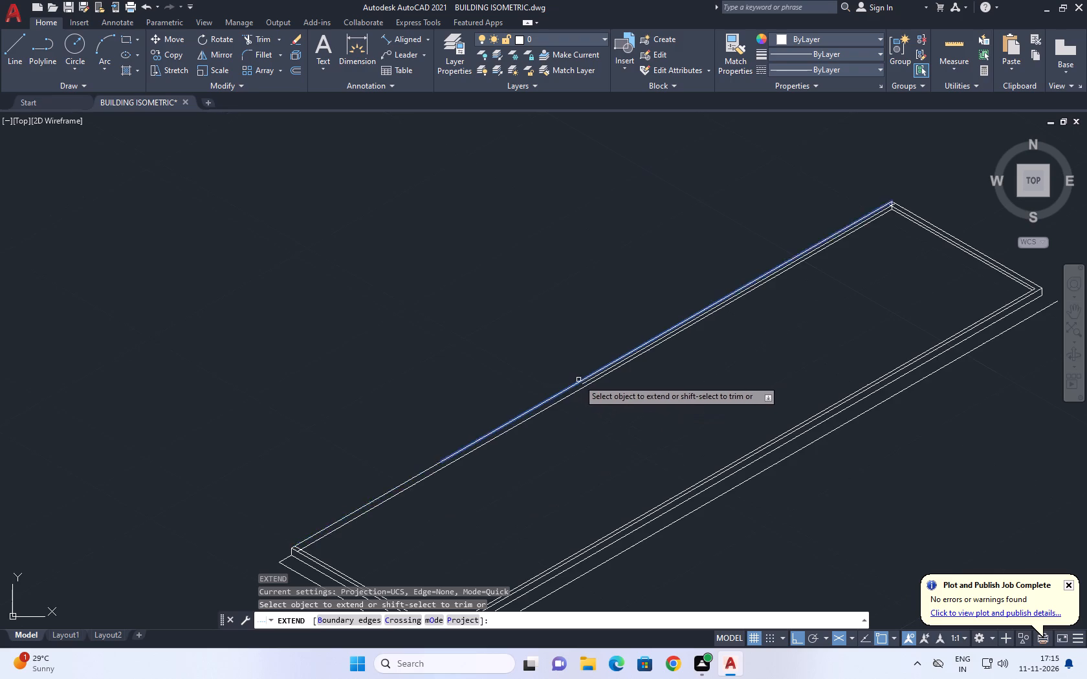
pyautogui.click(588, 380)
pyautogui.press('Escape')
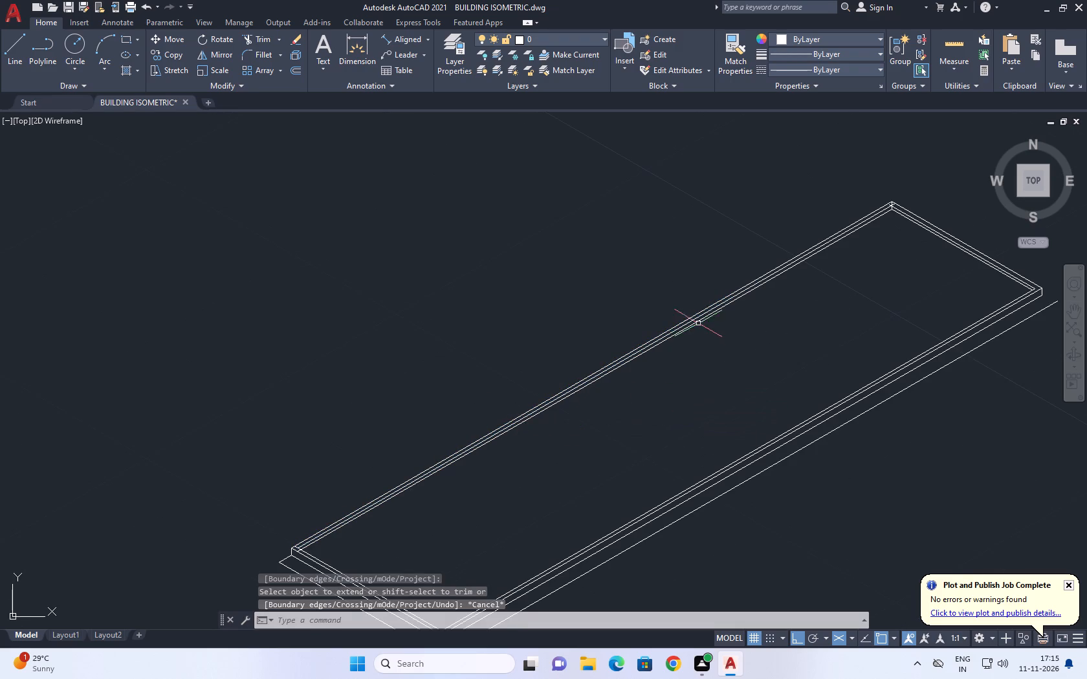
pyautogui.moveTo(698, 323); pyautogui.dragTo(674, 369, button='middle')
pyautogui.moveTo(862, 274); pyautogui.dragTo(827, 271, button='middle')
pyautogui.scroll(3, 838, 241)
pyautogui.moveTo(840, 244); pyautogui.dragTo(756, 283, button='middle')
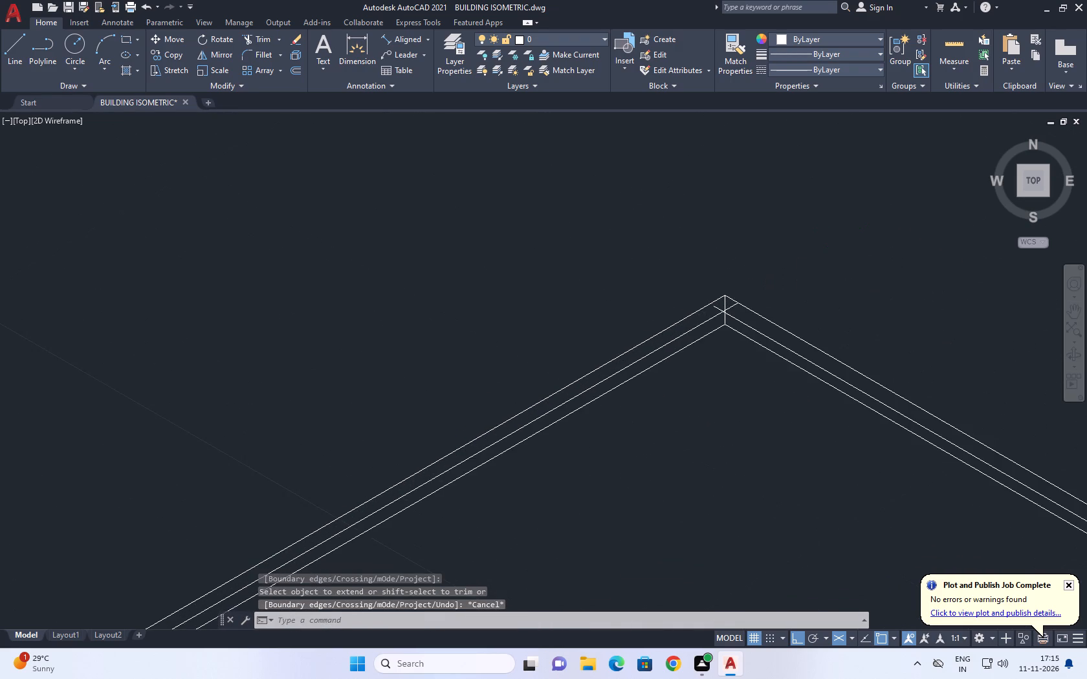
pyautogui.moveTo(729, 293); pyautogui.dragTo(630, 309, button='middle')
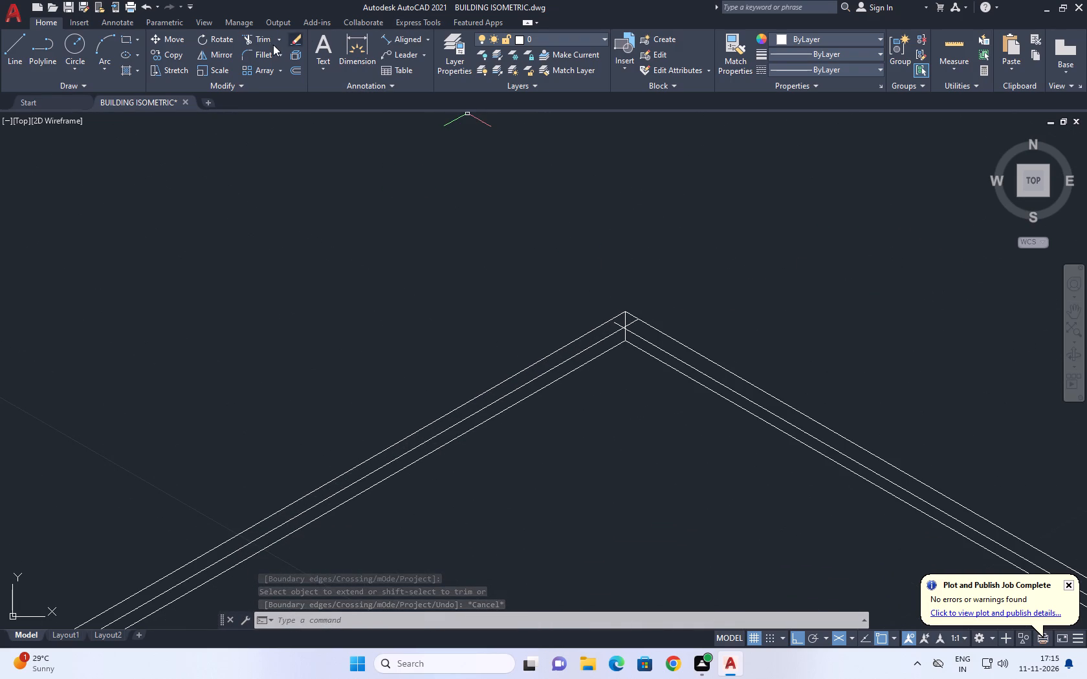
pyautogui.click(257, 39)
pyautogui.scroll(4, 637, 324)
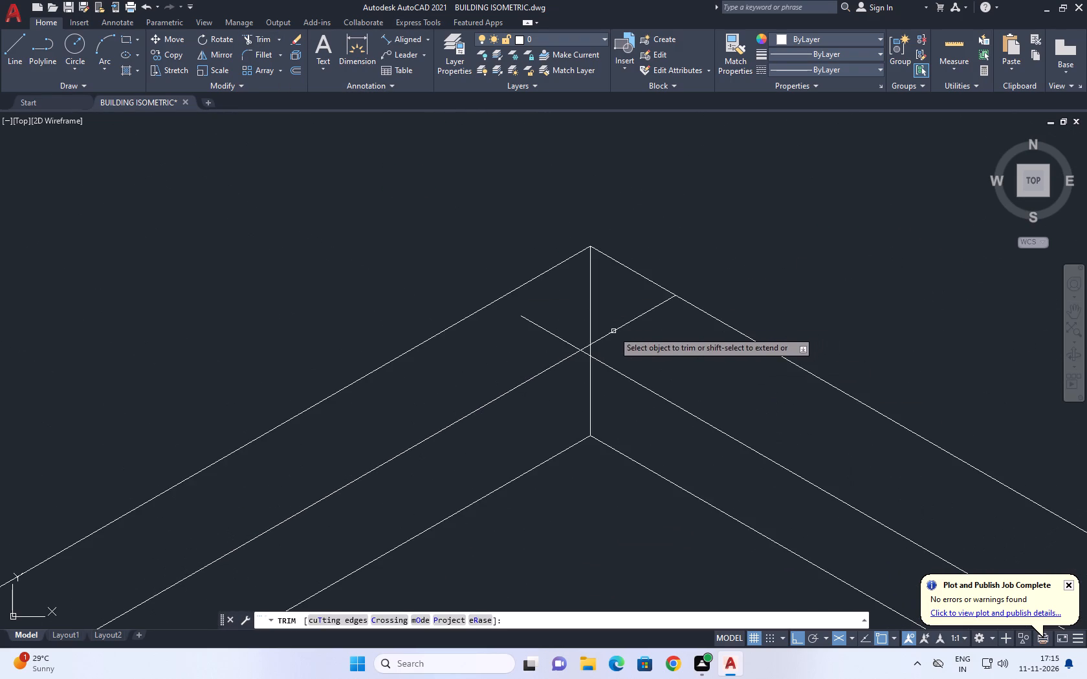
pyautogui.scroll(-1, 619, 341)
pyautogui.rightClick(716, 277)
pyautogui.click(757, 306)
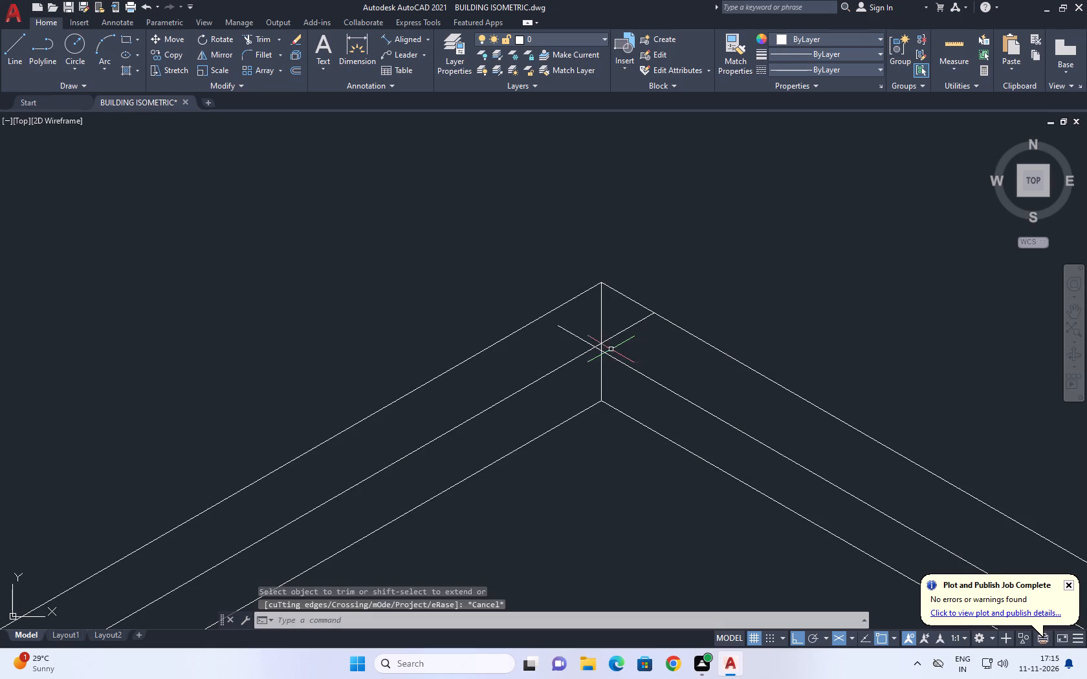
# Move the inner back line from its end on the far short edge to where the inner far copy crosses the vertical corner line.
pyautogui.scroll(4, 610, 349)
pyautogui.click(699, 265)
pyautogui.click(668, 230)
pyautogui.scroll(-3, 683, 273)
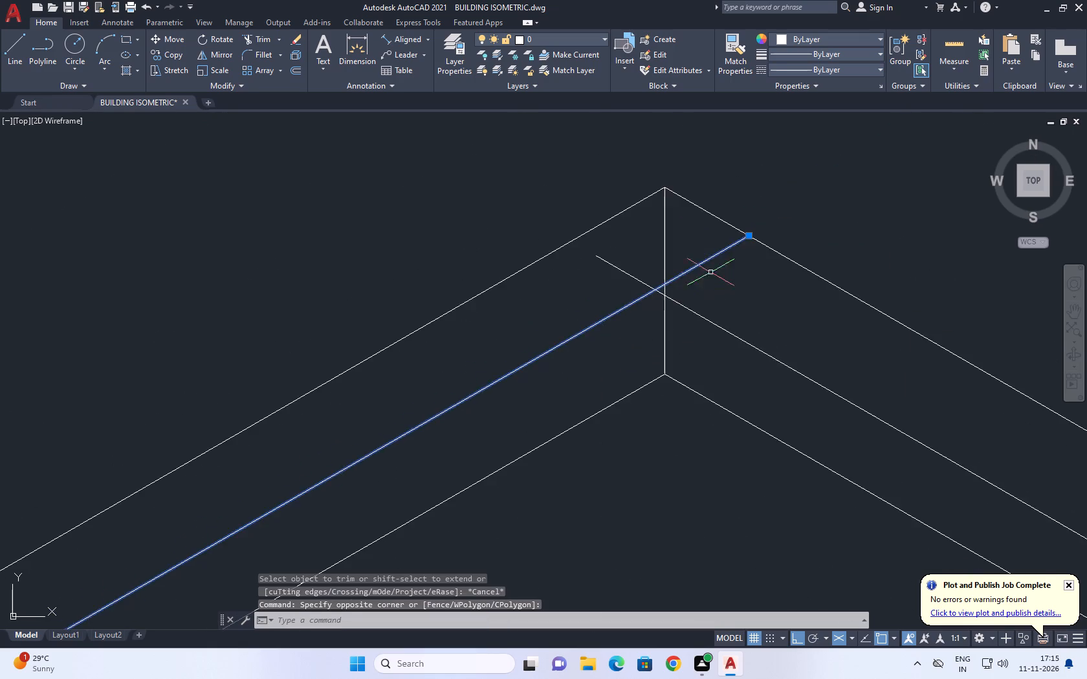
pyautogui.moveTo(719, 284); pyautogui.dragTo(721, 343, button='middle')
pyautogui.click(168, 41)
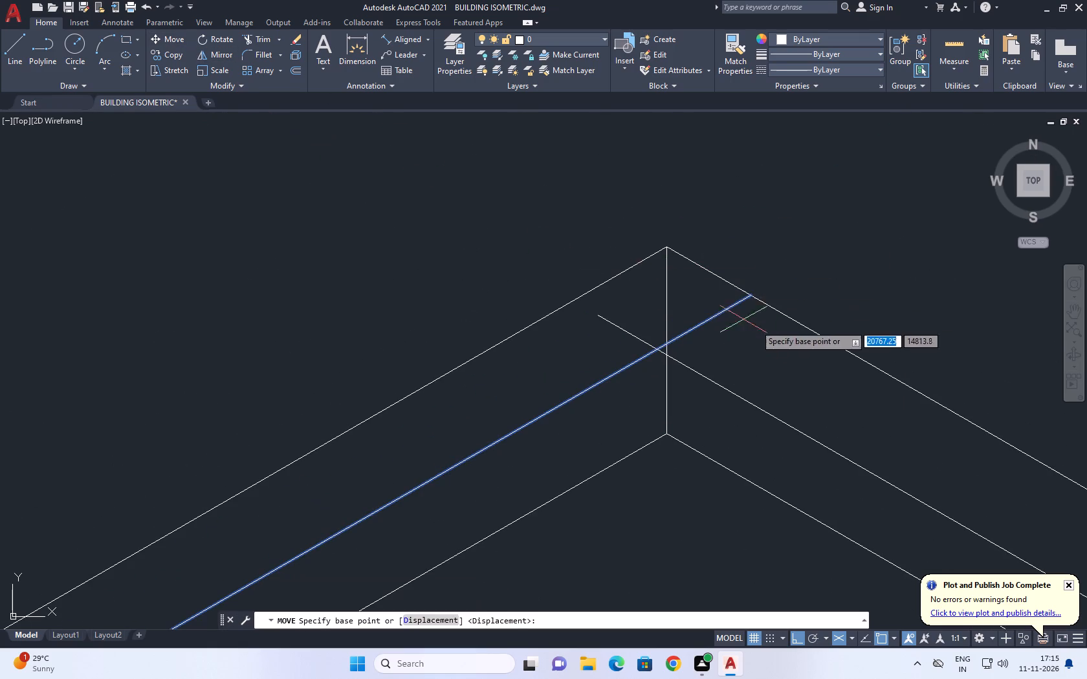
pyautogui.scroll(2, 770, 305)
pyautogui.click(728, 286)
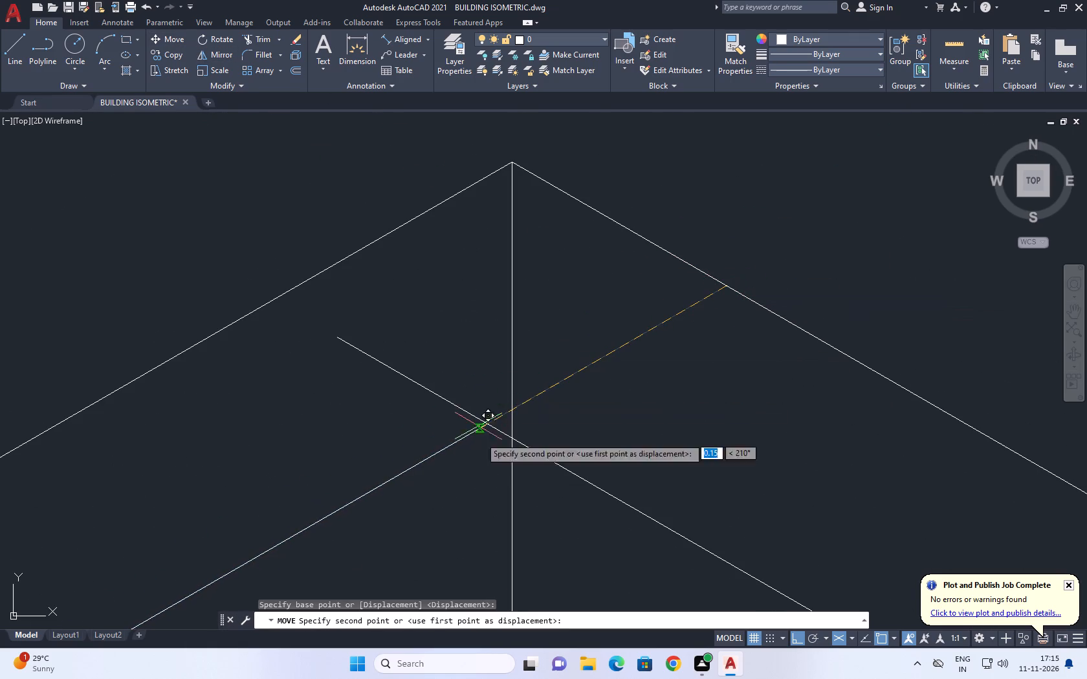
pyautogui.click(509, 436)
# Trim the inner far short-edge line's overhang beyond the inner back line at the slab's far corner.
pyautogui.scroll(-2, 565, 404)
pyautogui.moveTo(531, 418); pyautogui.dragTo(540, 418, button='middle')
pyautogui.scroll(2, 529, 369)
pyautogui.moveTo(523, 367); pyautogui.dragTo(518, 379)
pyautogui.moveTo(480, 418); pyautogui.dragTo(467, 444)
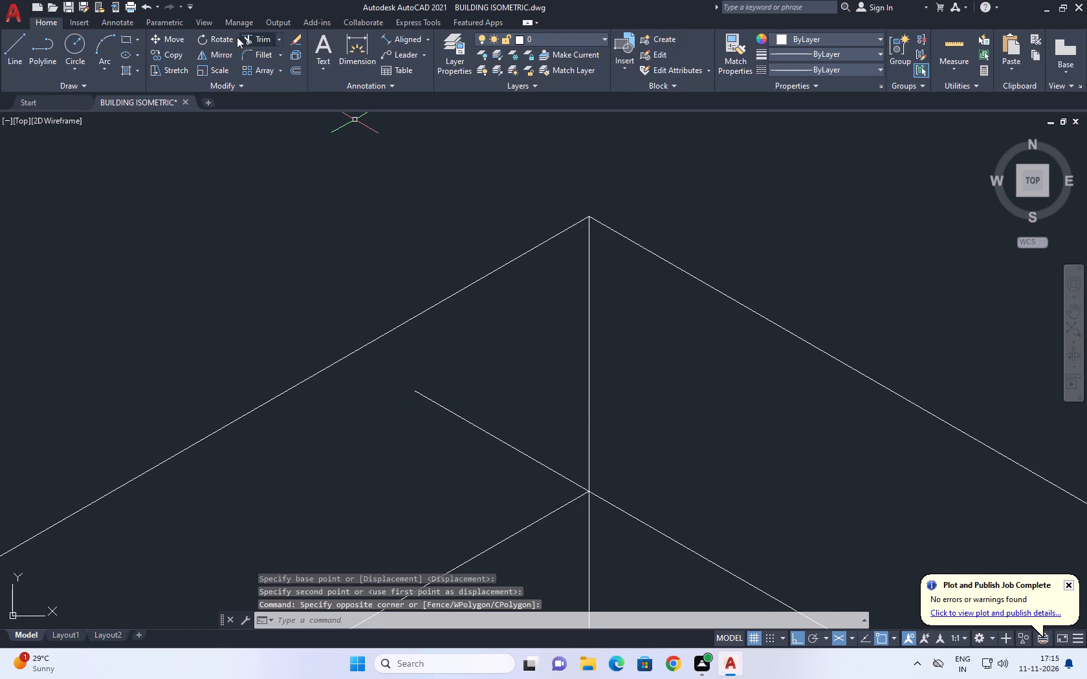
pyautogui.click(268, 39)
pyautogui.click(479, 422)
pyautogui.moveTo(481, 426); pyautogui.dragTo(454, 440)
pyautogui.scroll(-1, 600, 398)
pyautogui.moveTo(497, 398); pyautogui.dragTo(497, 409)
pyautogui.click(464, 449)
# Erase the overlapping, slightly offset inner copy made from the middle segment of the back long edge.
pyautogui.scroll(-7, 784, 395)
pyautogui.moveTo(837, 414); pyautogui.dragTo(807, 381, button='middle')
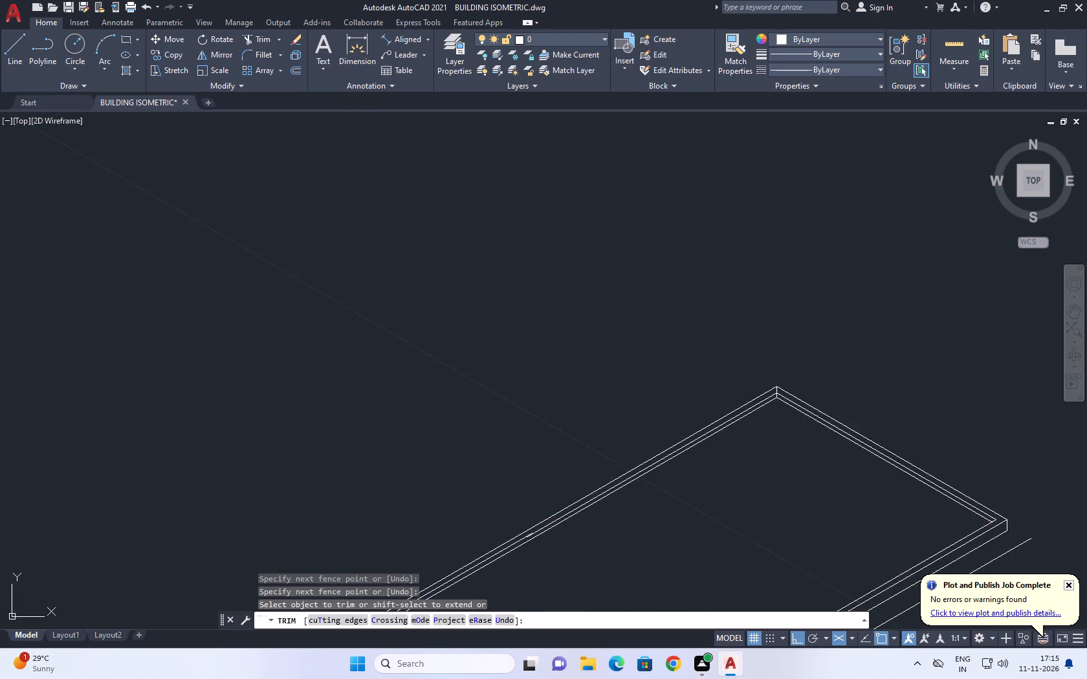
pyautogui.moveTo(807, 381); pyautogui.dragTo(784, 330, button='middle')
pyautogui.moveTo(498, 530); pyautogui.dragTo(683, 420, button='middle')
pyautogui.scroll(4, 658, 334)
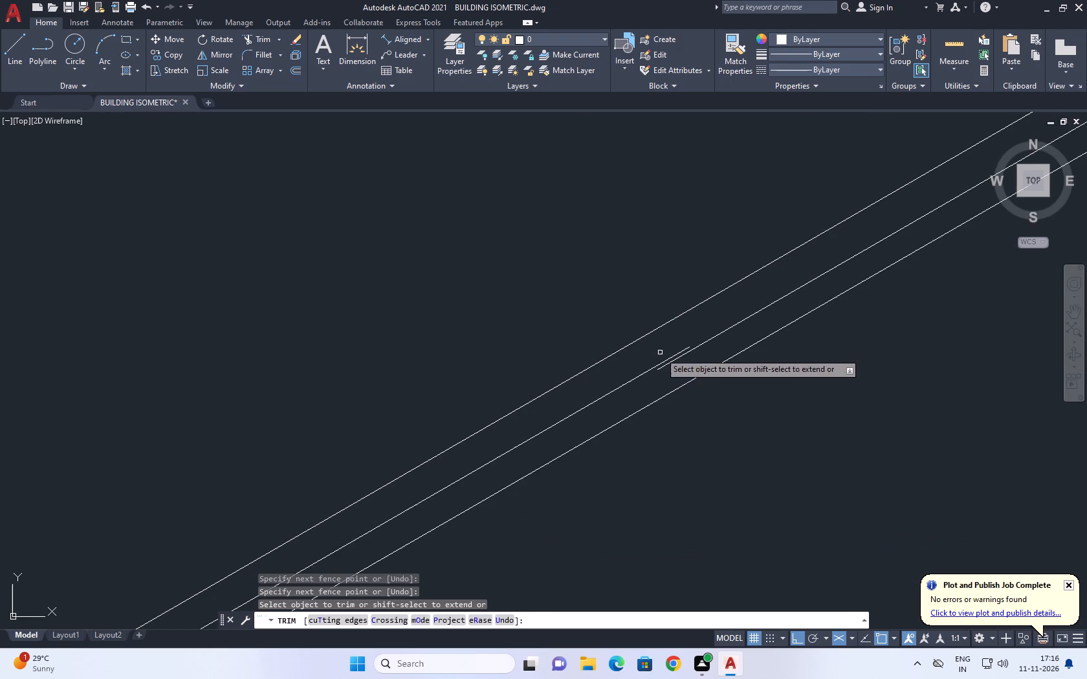
pyautogui.rightClick(791, 450)
pyautogui.moveTo(813, 472); pyautogui.dragTo(800, 457)
pyautogui.scroll(1, 645, 382)
pyautogui.click(620, 378)
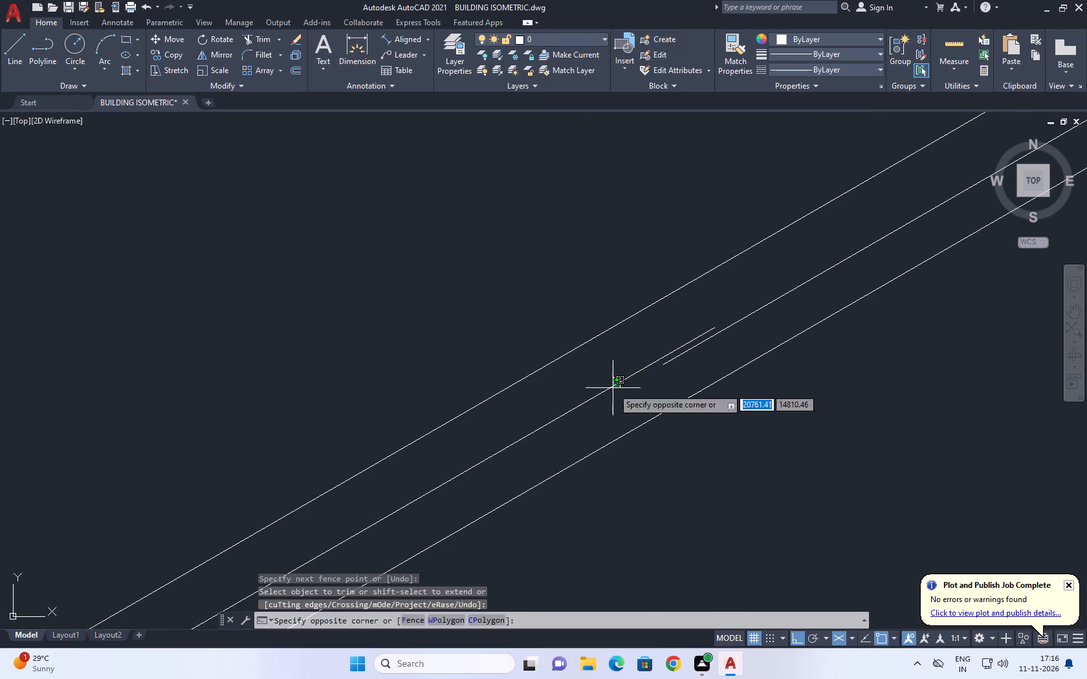
pyautogui.click(605, 404)
pyautogui.rightClick(594, 210)
pyautogui.click(629, 293)
# Extend the remaining inner back line to the inner copy of the slab's front-left short edge.
pyautogui.scroll(-2, 687, 327)
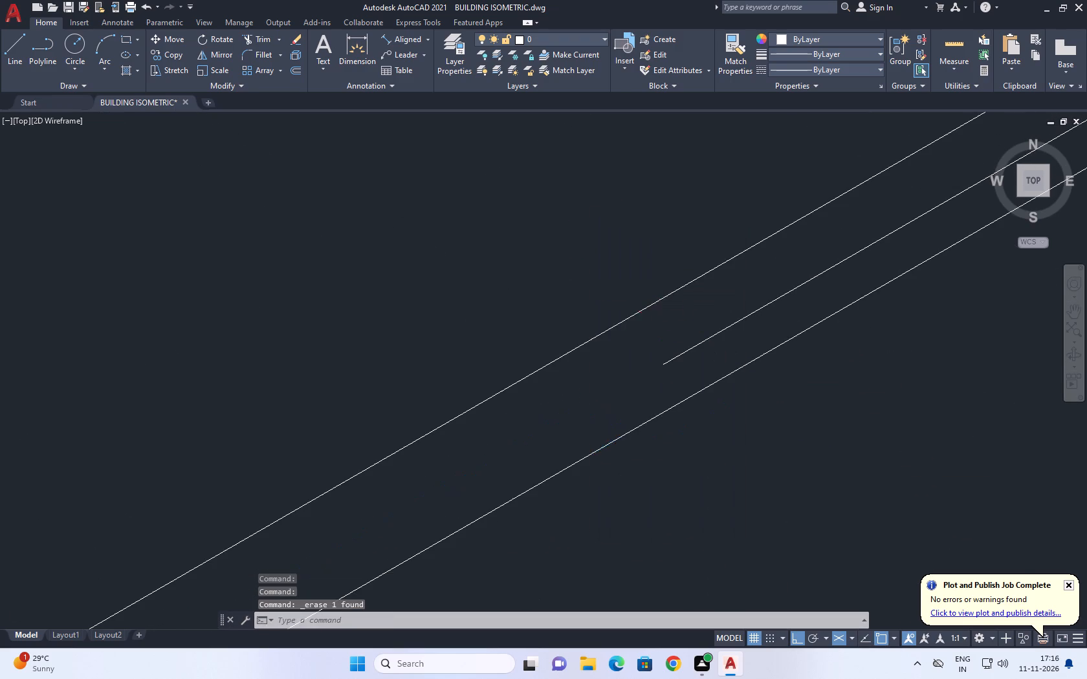
pyautogui.scroll(-7, 687, 327)
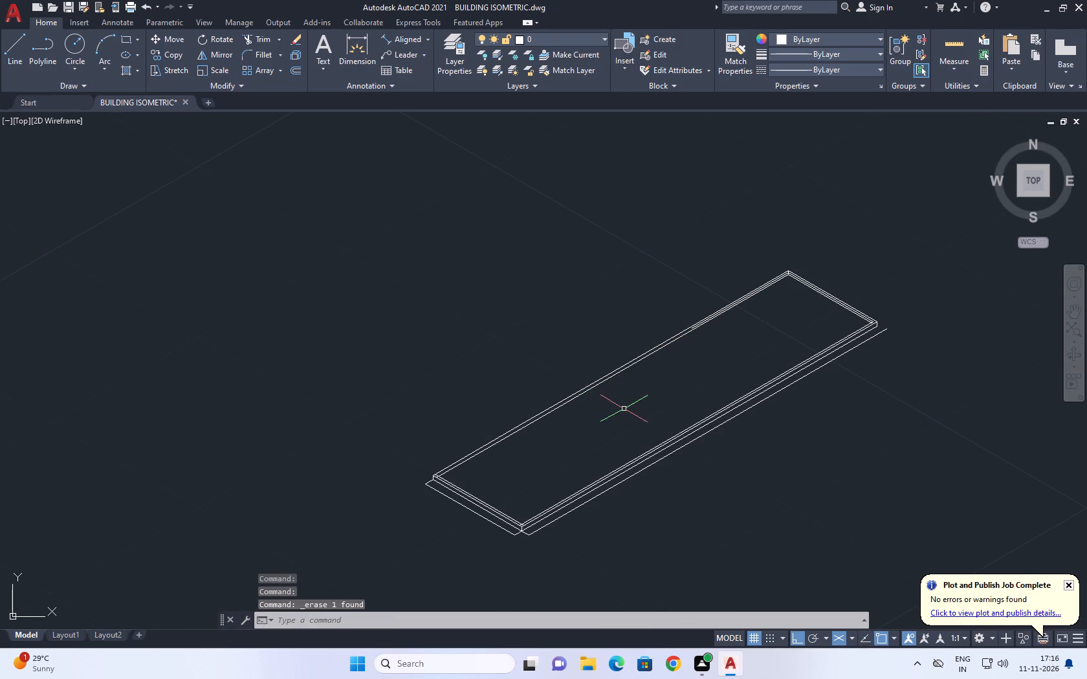
pyautogui.press('e')
pyautogui.press('x')
pyautogui.press('space')
pyautogui.scroll(2, 683, 329)
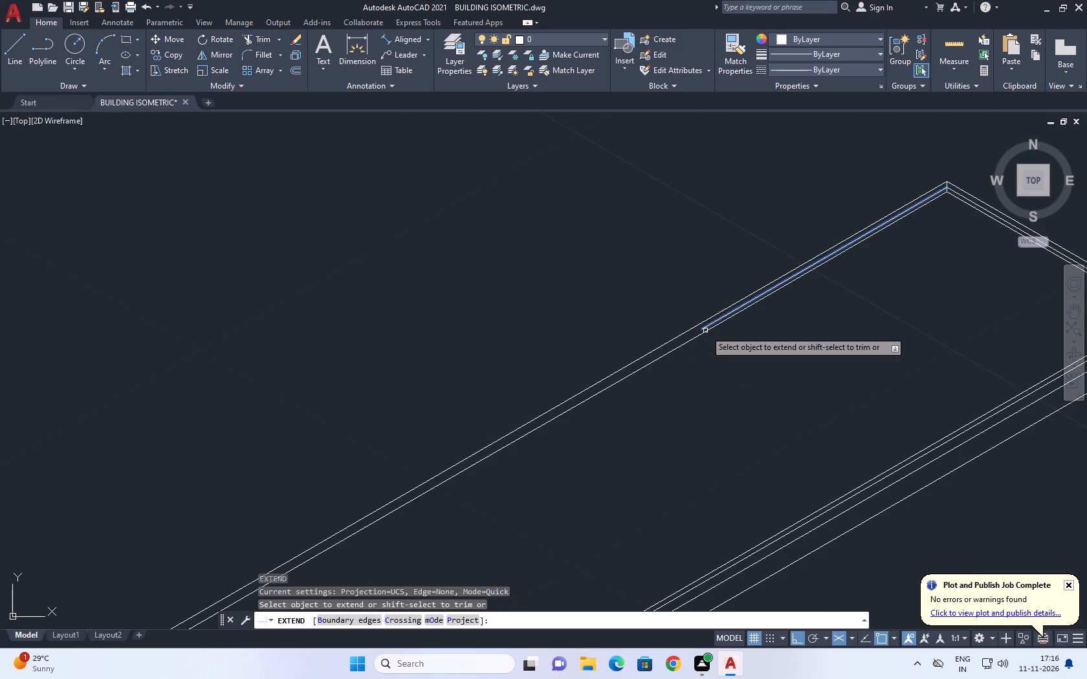
pyautogui.click(707, 329)
pyautogui.scroll(1, 706, 326)
pyautogui.scroll(-1, 706, 326)
pyautogui.click(706, 325)
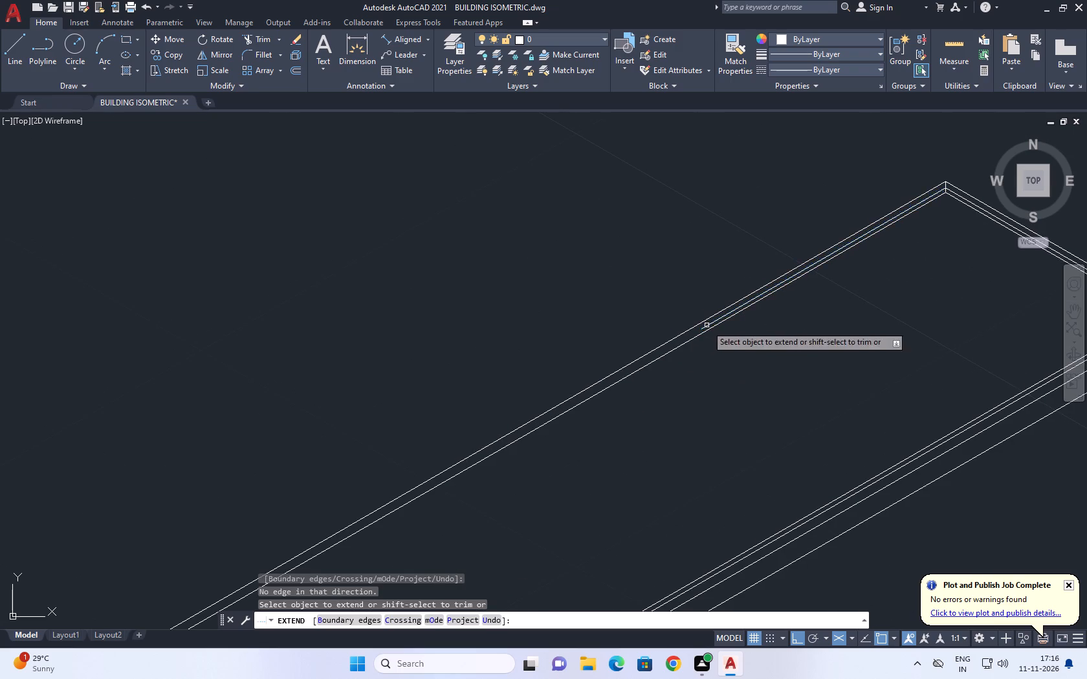
pyautogui.scroll(-1, 707, 325)
pyautogui.click(707, 325)
pyautogui.press('Escape')
# Trim the slab's lower back edge line between the upper front-left short edge and its inner copy.
pyautogui.moveTo(486, 457); pyautogui.dragTo(533, 357, button='middle')
pyautogui.scroll(6, 327, 466)
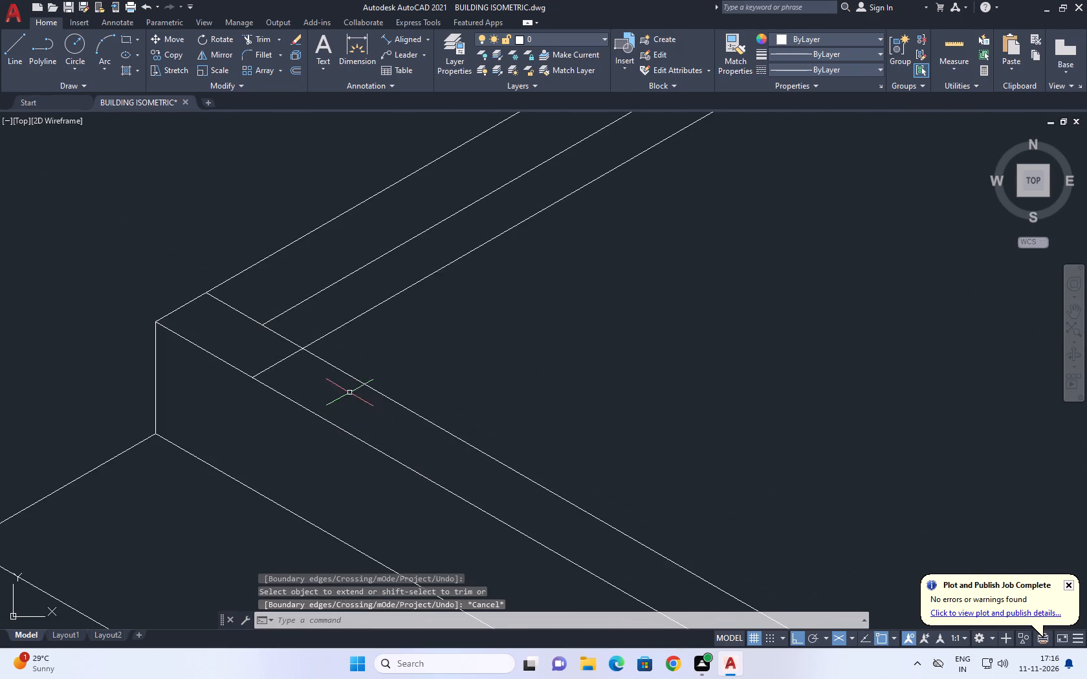
pyautogui.moveTo(314, 351); pyautogui.dragTo(357, 392, button='middle')
pyautogui.write('TR')
pyautogui.press('space')
pyautogui.click(335, 408)
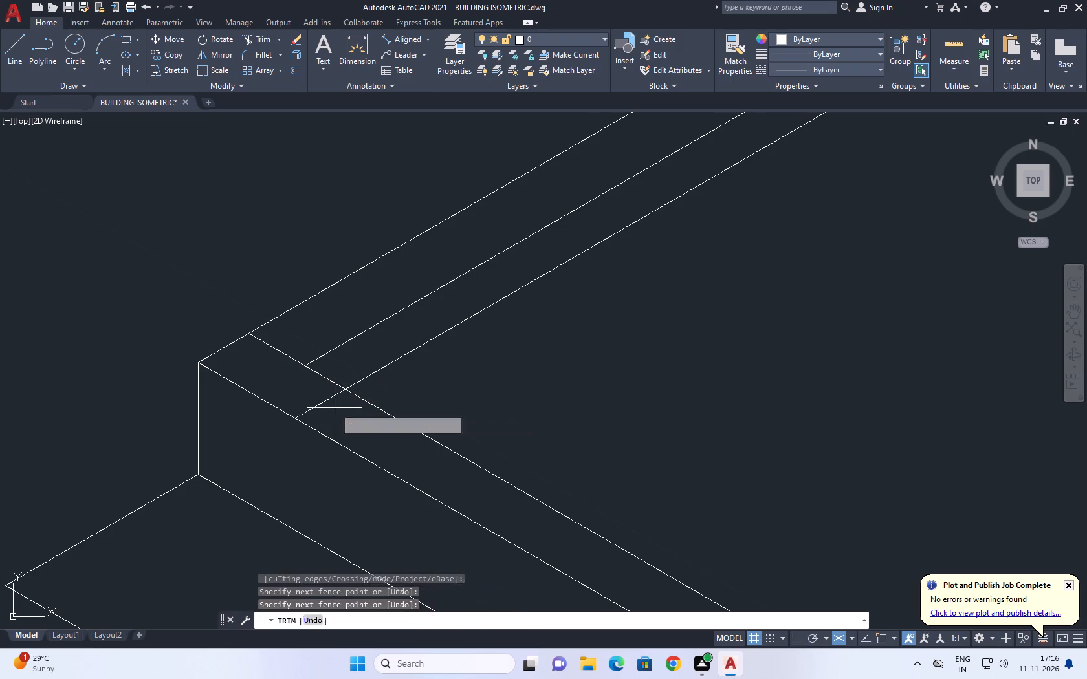
pyautogui.click(322, 393)
pyautogui.scroll(-5, 355, 400)
pyautogui.press('space')
# Trim both inner border line ends that overrun their crossing at the slab's front corner.
pyautogui.scroll(2, 437, 433)
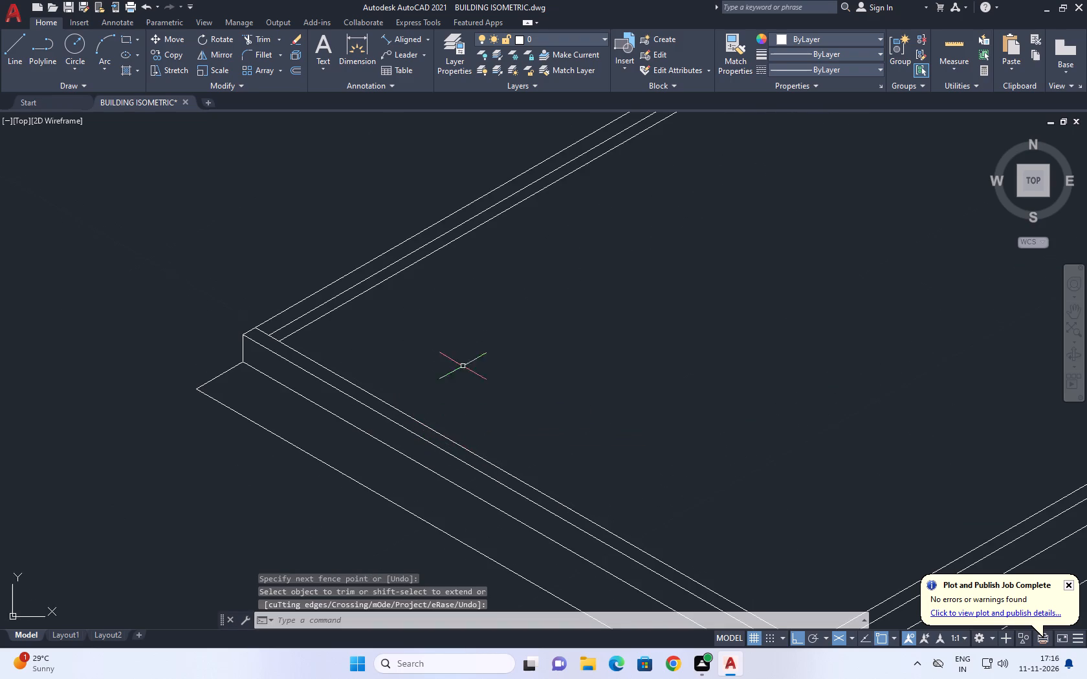
pyautogui.moveTo(463, 366); pyautogui.dragTo(423, 416, button='middle')
pyautogui.scroll(-2, 393, 409)
pyautogui.moveTo(595, 451); pyautogui.dragTo(529, 462, button='middle')
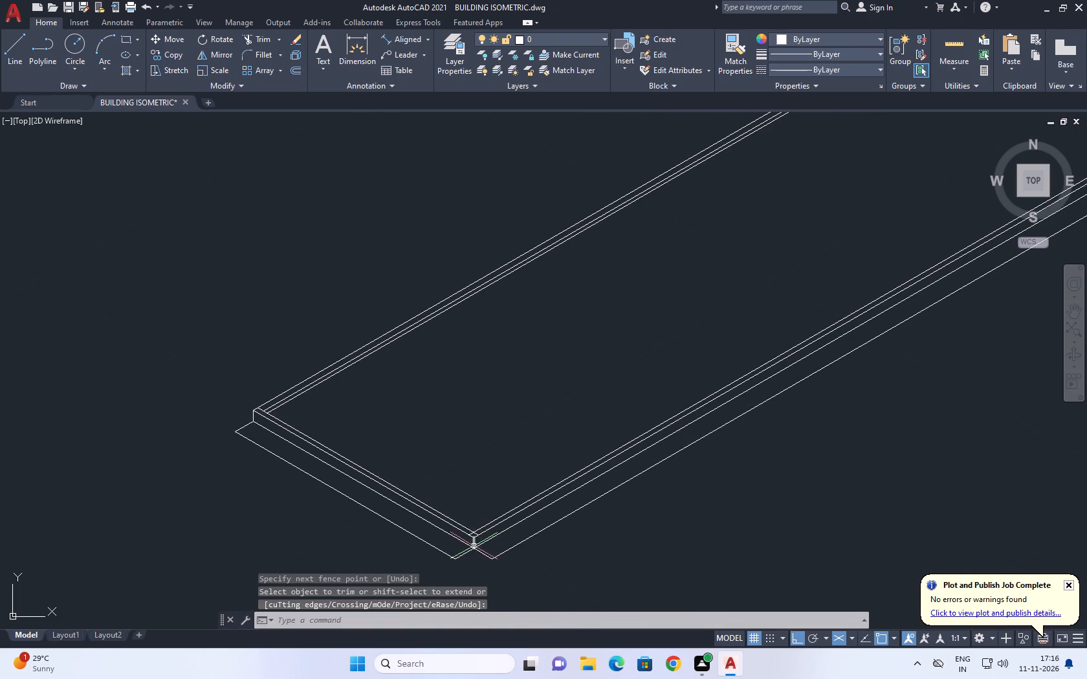
pyautogui.press('t')
pyautogui.press('r')
pyautogui.press('space')
pyautogui.scroll(3, 426, 548)
pyautogui.scroll(3, 553, 515)
pyautogui.scroll(1, 643, 402)
pyautogui.click(646, 402)
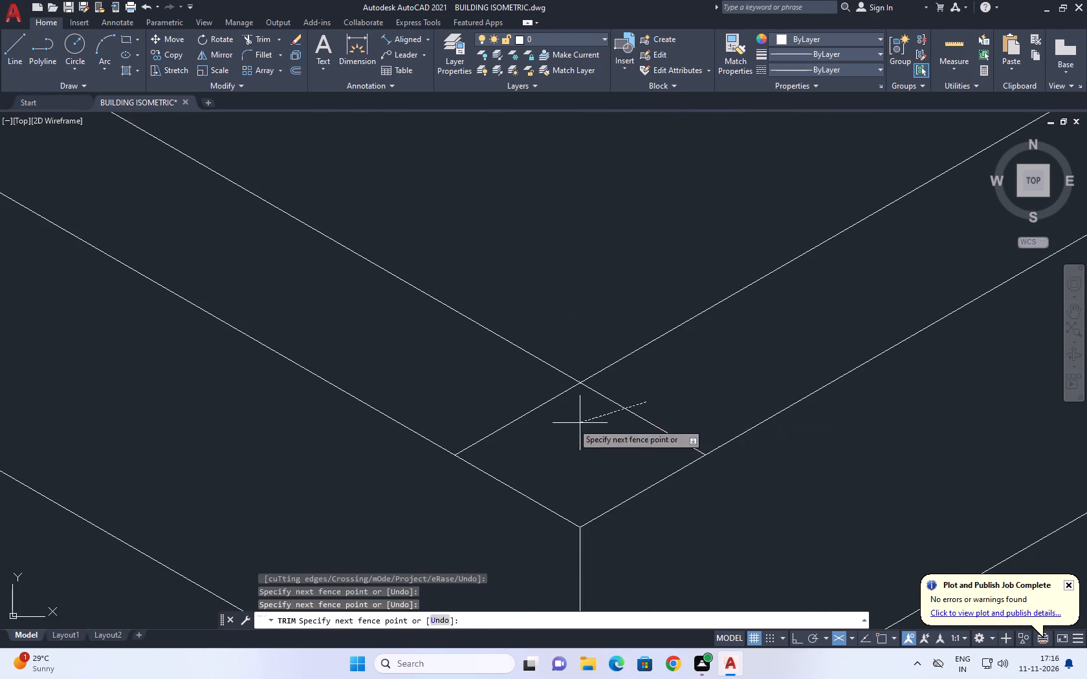
pyautogui.click(511, 410)
pyautogui.scroll(-10, 586, 436)
pyautogui.press('space')
pyautogui.moveTo(821, 388); pyautogui.dragTo(738, 518, button='middle')
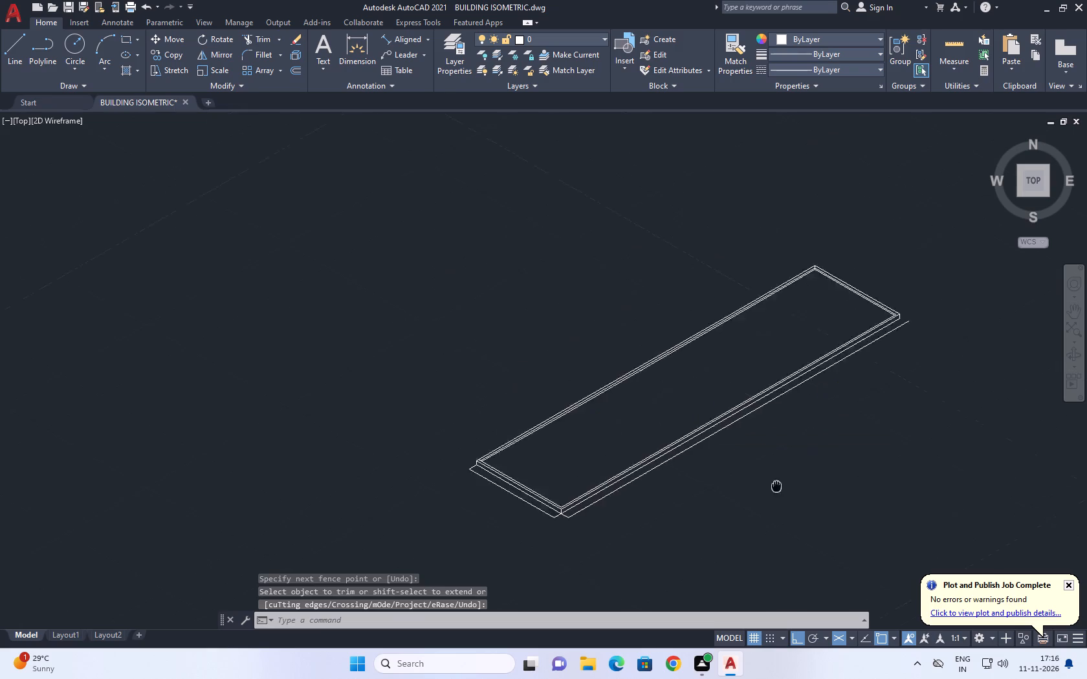
# Fillet the two projecting outlines with radius 0 so they meet in a sharp corner below the slab's front corner.
pyautogui.moveTo(738, 518); pyautogui.dragTo(676, 554, button='middle')
pyautogui.scroll(1, 855, 376)
pyautogui.scroll(5, 725, 422)
pyautogui.scroll(-5, 785, 370)
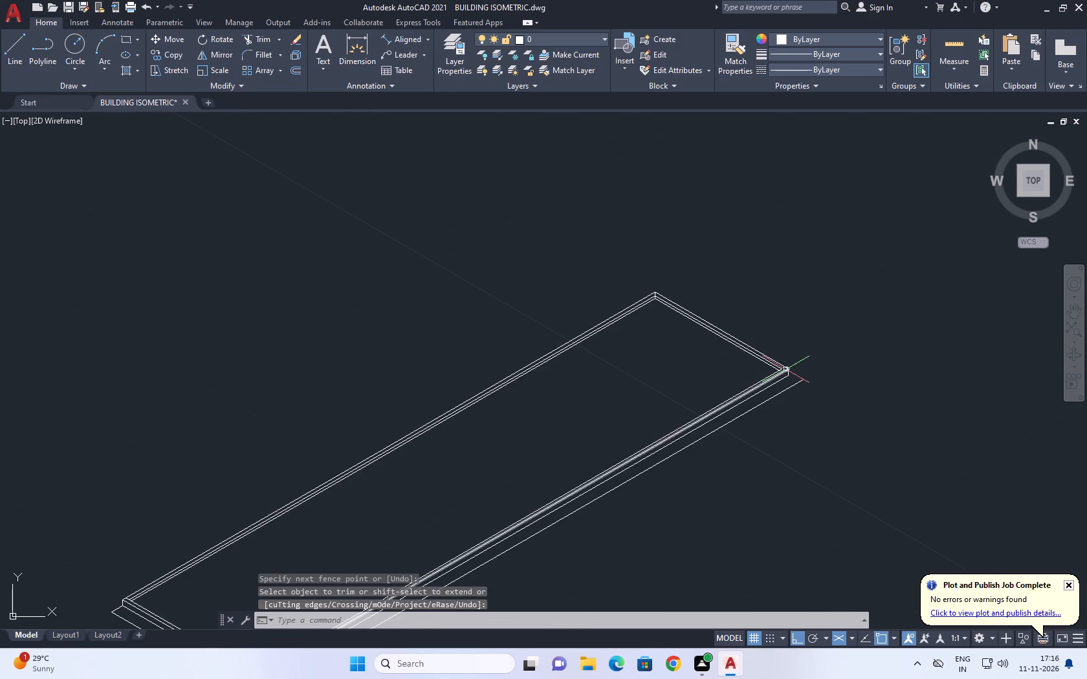
pyautogui.moveTo(595, 475); pyautogui.dragTo(700, 312, button='middle')
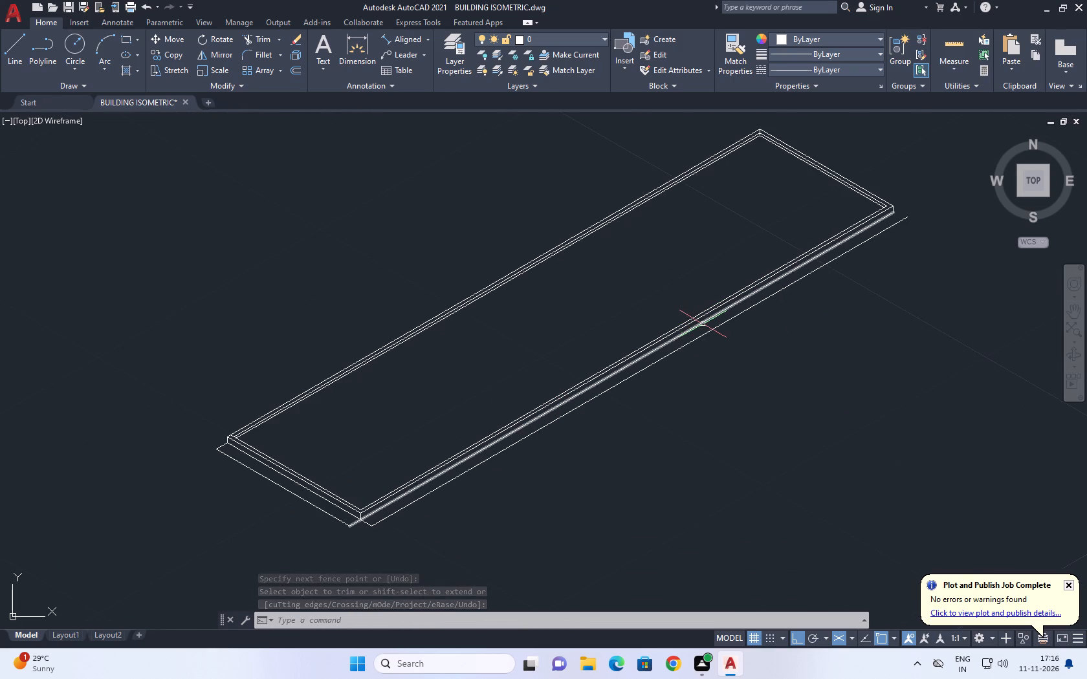
pyautogui.scroll(-2, 703, 341)
pyautogui.scroll(-1, 672, 277)
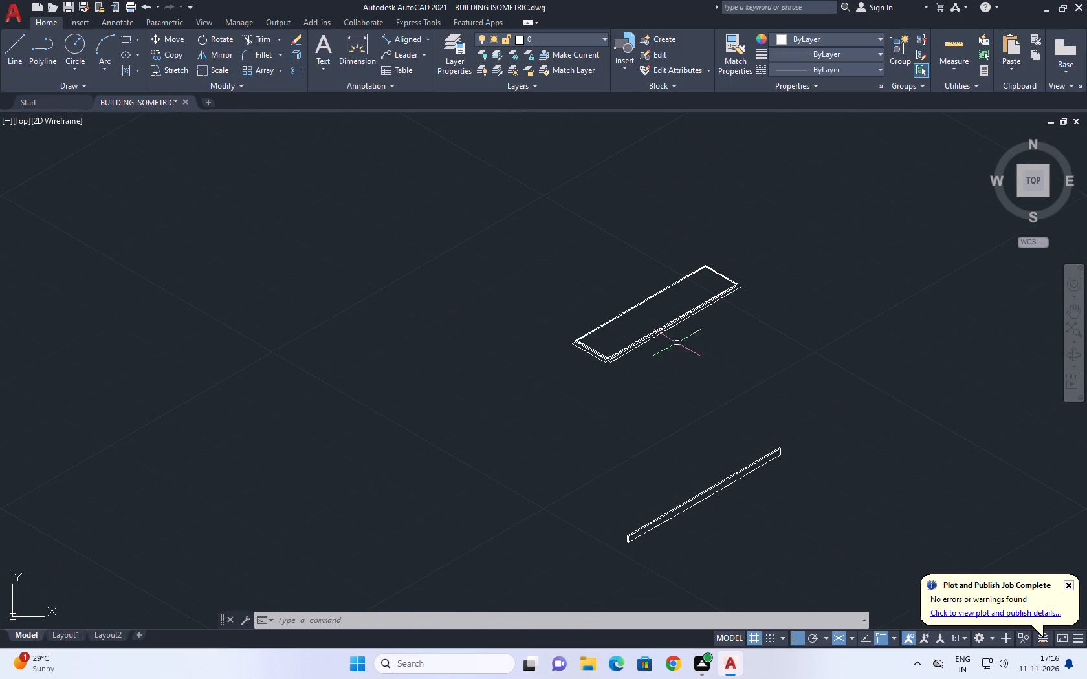
pyautogui.scroll(2, 584, 366)
pyautogui.scroll(1, 723, 340)
pyautogui.middleClick(609, 354)
pyautogui.scroll(2, 606, 366)
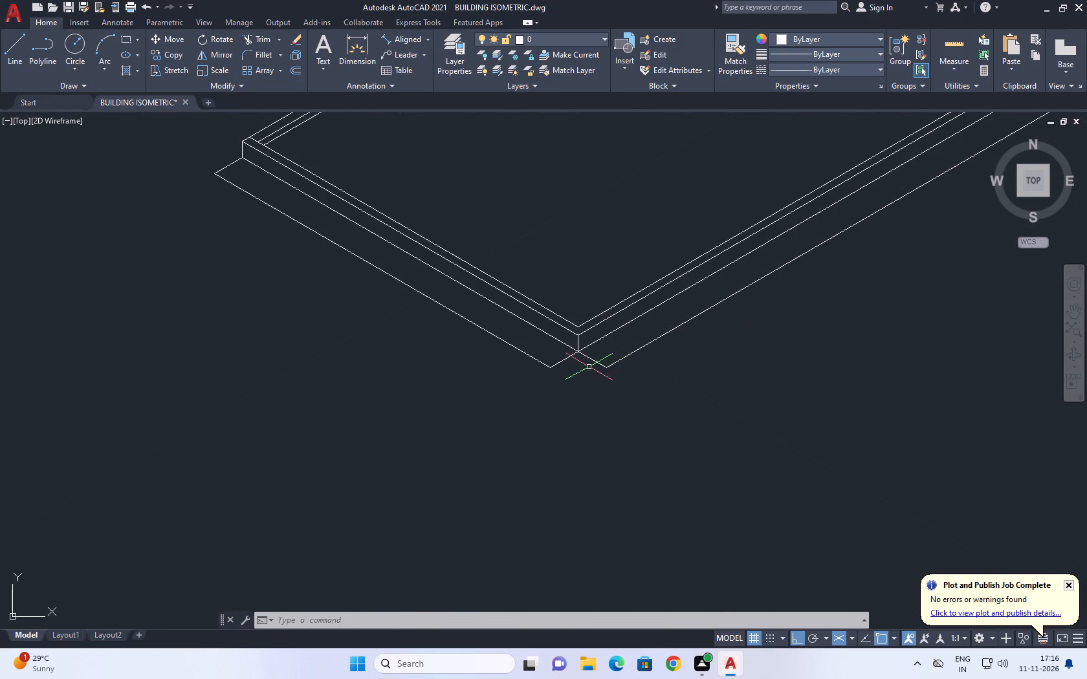
pyautogui.moveTo(585, 365); pyautogui.dragTo(571, 374, button='middle')
pyautogui.scroll(1, 571, 374)
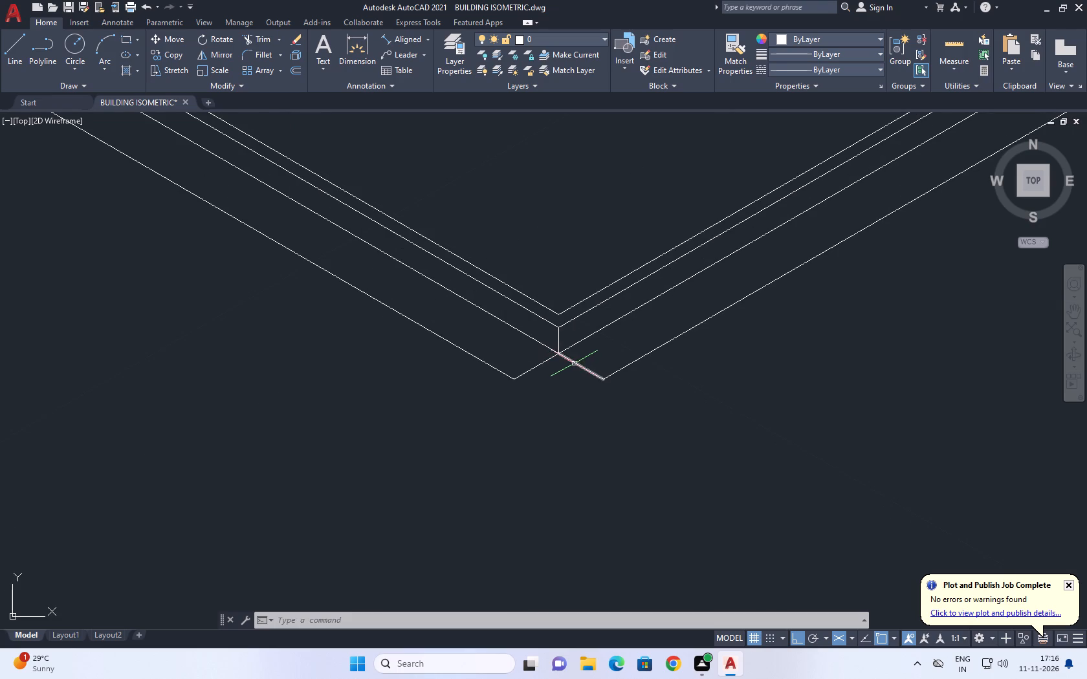
pyautogui.moveTo(650, 352); pyautogui.dragTo(633, 355, button='middle')
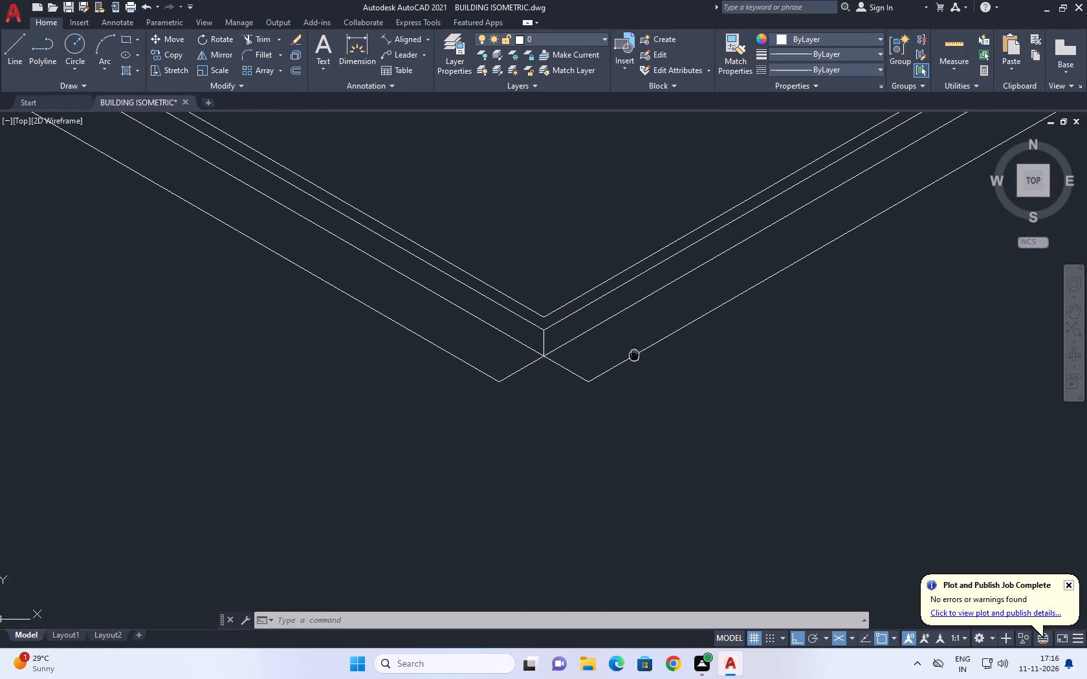
pyautogui.moveTo(633, 355); pyautogui.dragTo(626, 354, button='middle')
pyautogui.press('f')
pyautogui.press('space')
pyautogui.click(619, 357)
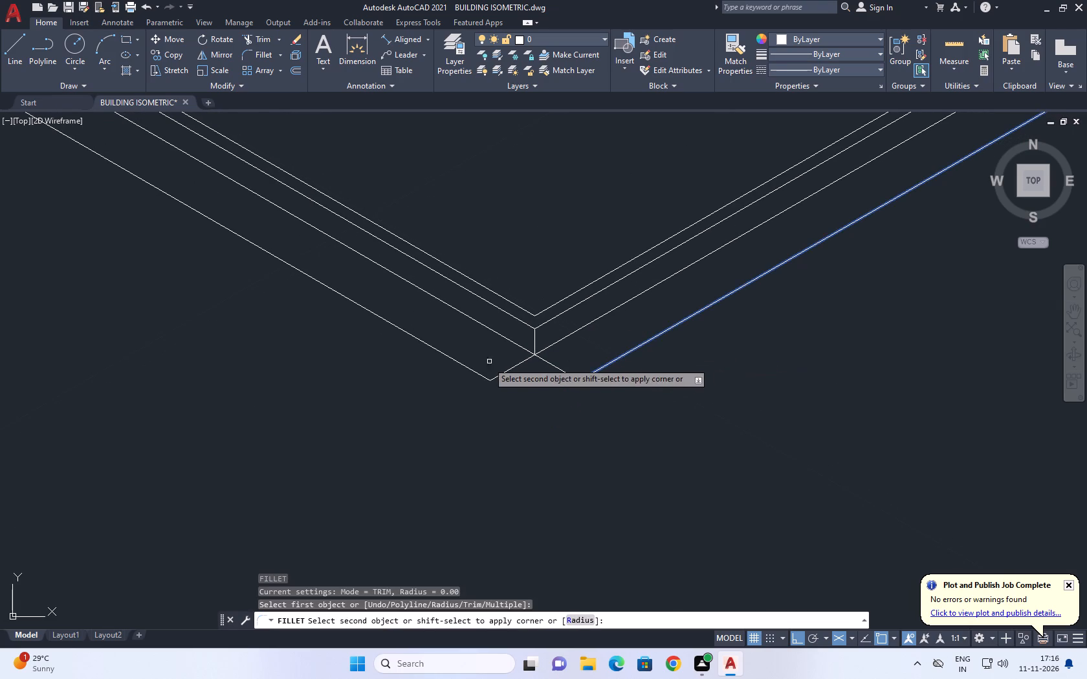
pyautogui.click(476, 372)
# Trim away the two short connector lines between the slab's front corner and the projecting outlines.
pyautogui.scroll(2, 538, 363)
pyautogui.write('TR')
pyautogui.press('space')
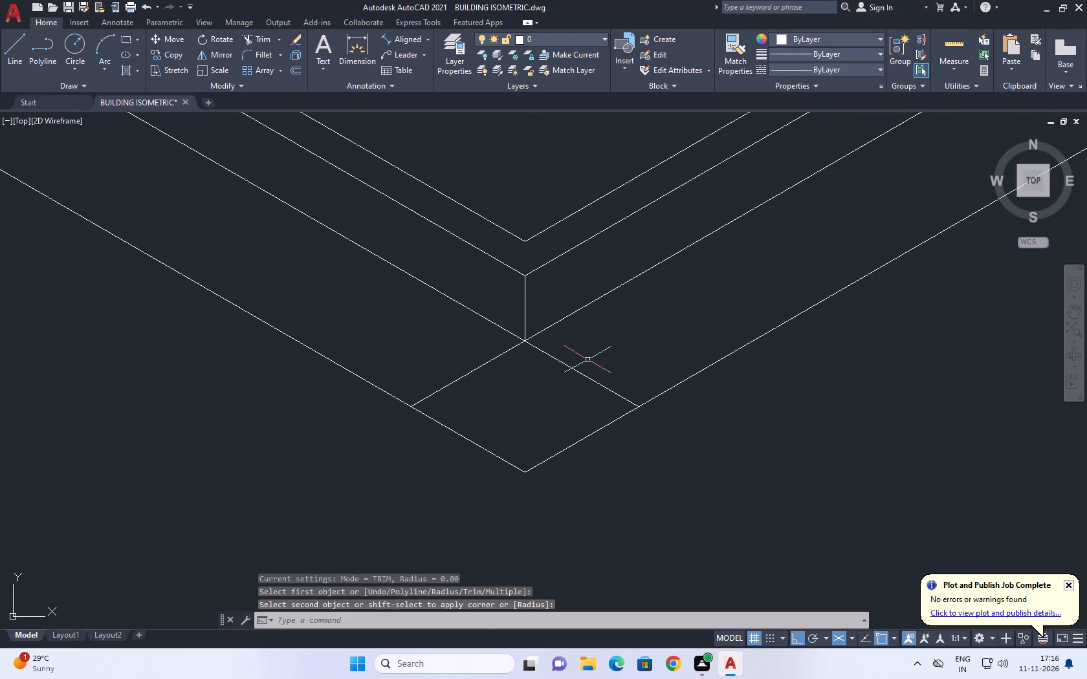
pyautogui.click(593, 357)
pyautogui.click(519, 394)
pyautogui.moveTo(501, 374); pyautogui.dragTo(487, 372)
pyautogui.click(445, 361)
pyautogui.scroll(-7, 510, 367)
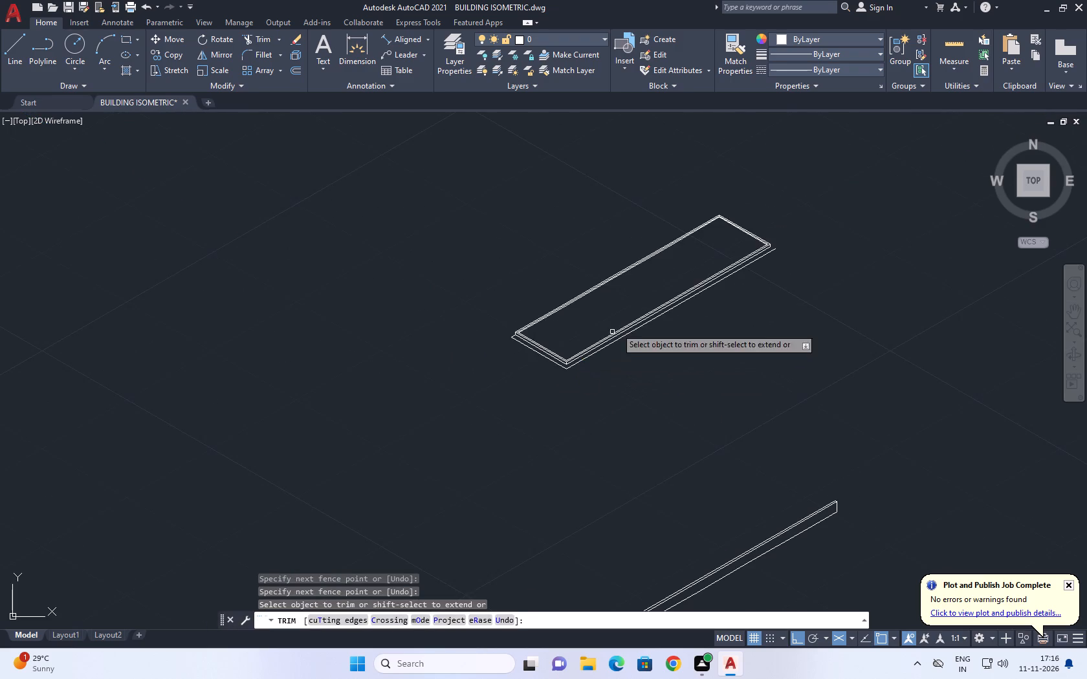
pyautogui.press('space')
# Move the projecting outline along the slab's front-right long edge 0.5 units outward at 330°.
pyautogui.scroll(1, 786, 232)
pyautogui.scroll(1, 734, 336)
pyautogui.moveTo(734, 336); pyautogui.dragTo(743, 247, button='middle')
pyautogui.scroll(2, 602, 227)
pyautogui.click(600, 232)
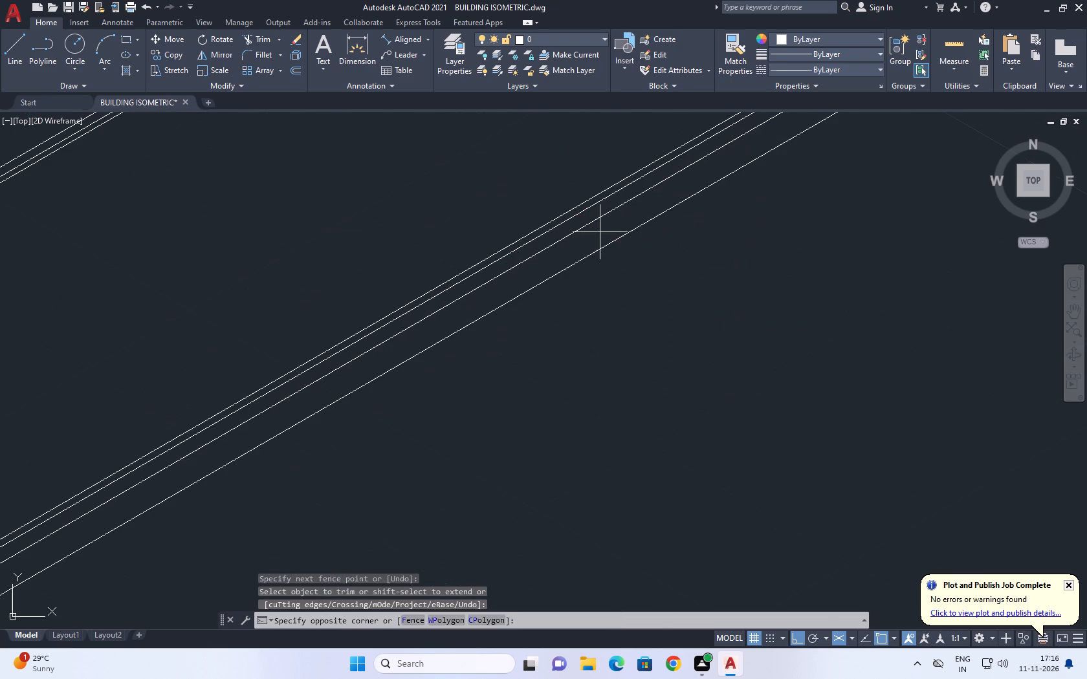
pyautogui.moveTo(592, 277); pyautogui.dragTo(590, 291)
pyautogui.moveTo(631, 339); pyautogui.dragTo(657, 243, button='middle')
pyautogui.write('M')
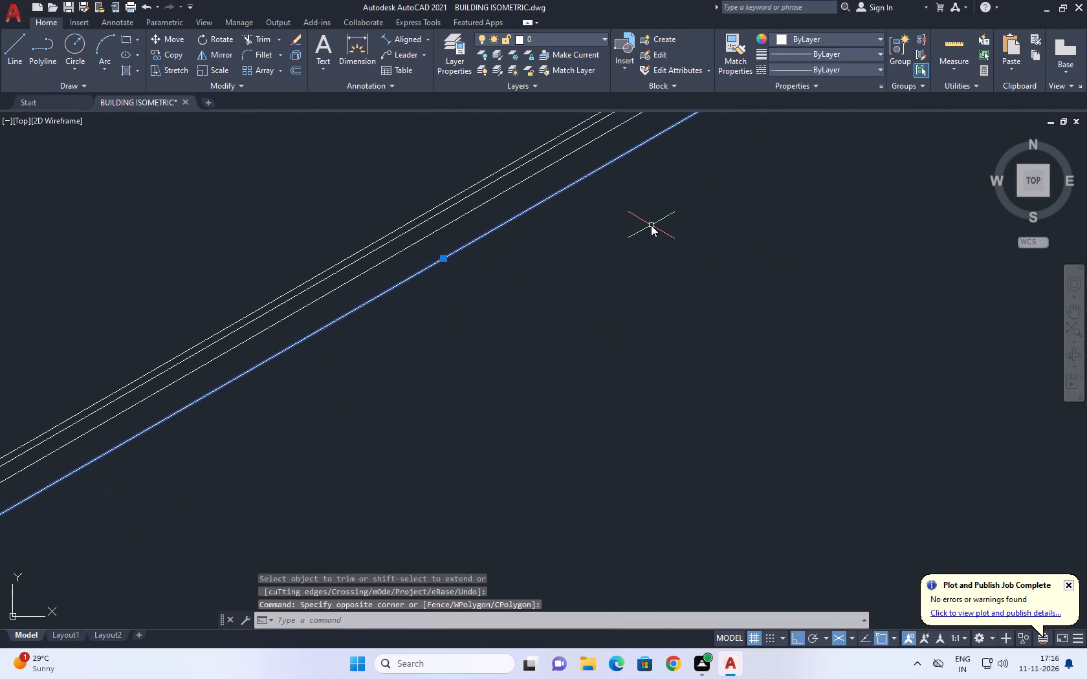
pyautogui.press('space')
pyautogui.scroll(-3, 599, 240)
pyautogui.click(570, 277)
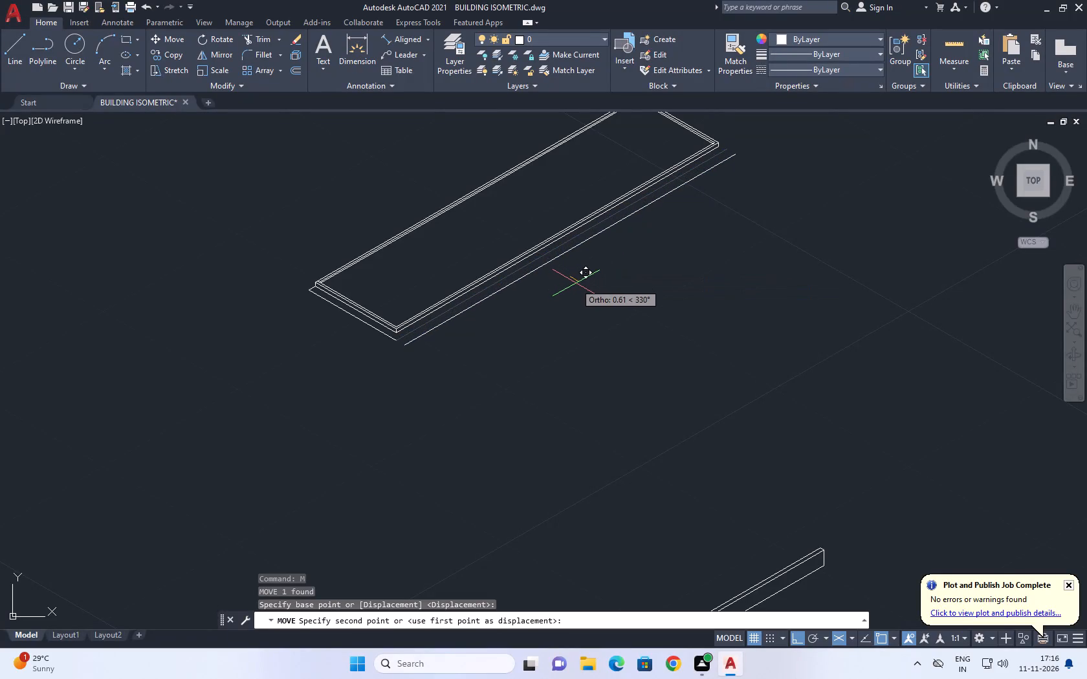
pyautogui.write('0.5')
pyautogui.press('Return')
# Move the projecting outline along the slab's front-left short edge 0.5 units outward at 210°.
pyautogui.scroll(3, 386, 345)
pyautogui.click(392, 316)
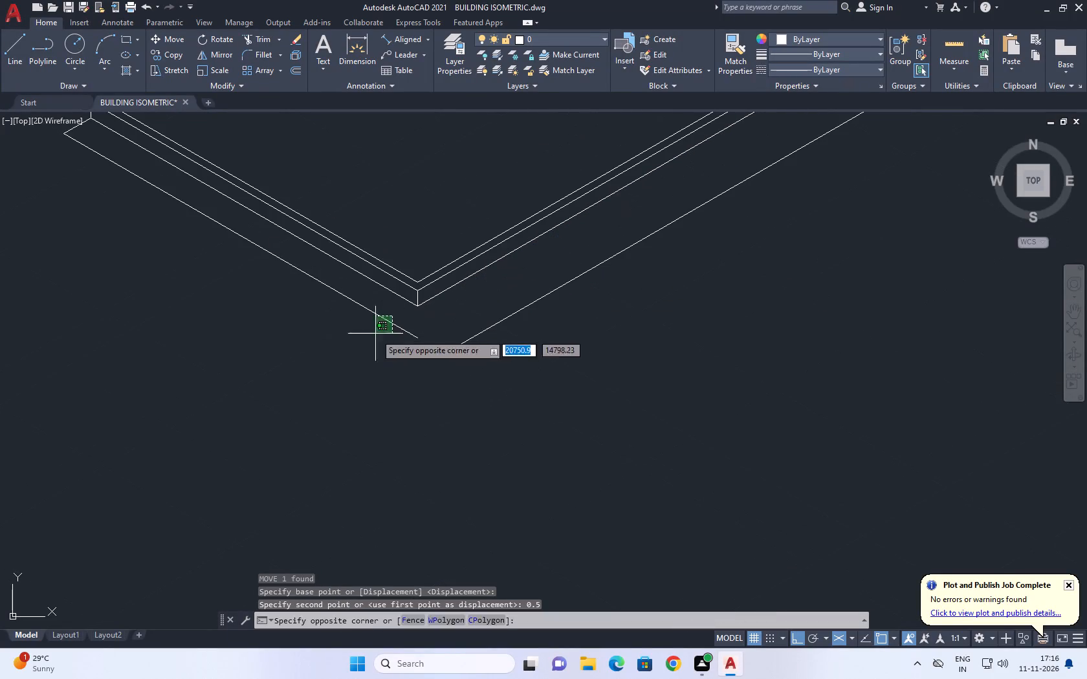
pyautogui.click(375, 334)
pyautogui.moveTo(441, 328); pyautogui.dragTo(492, 308, button='middle')
pyautogui.write('M')
pyautogui.press('space')
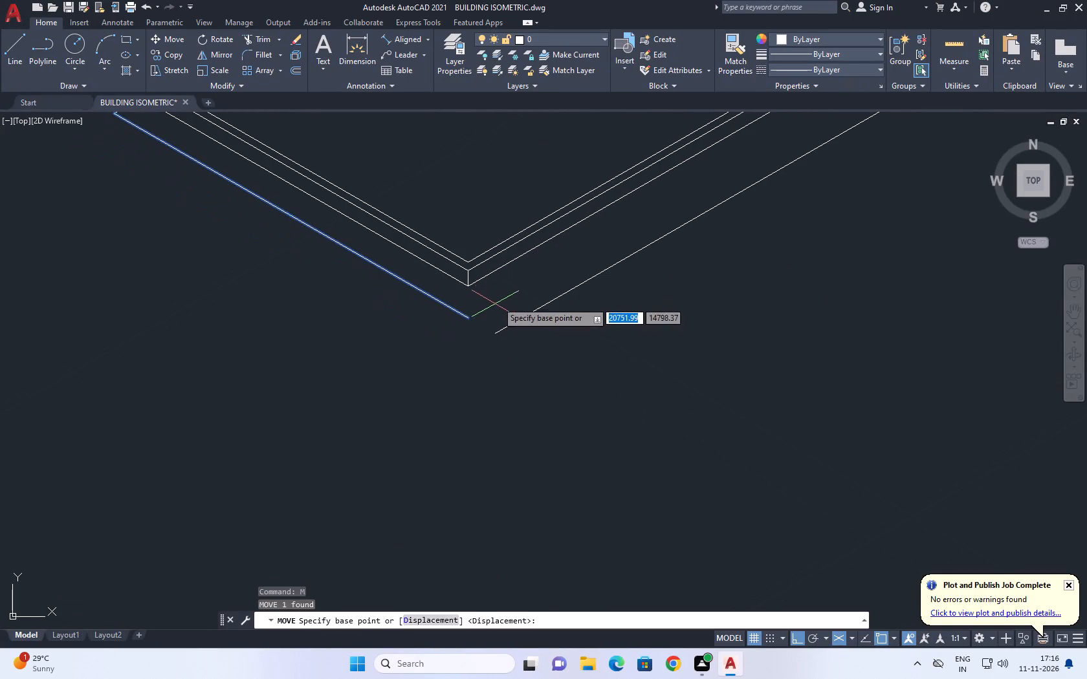
pyautogui.click(503, 298)
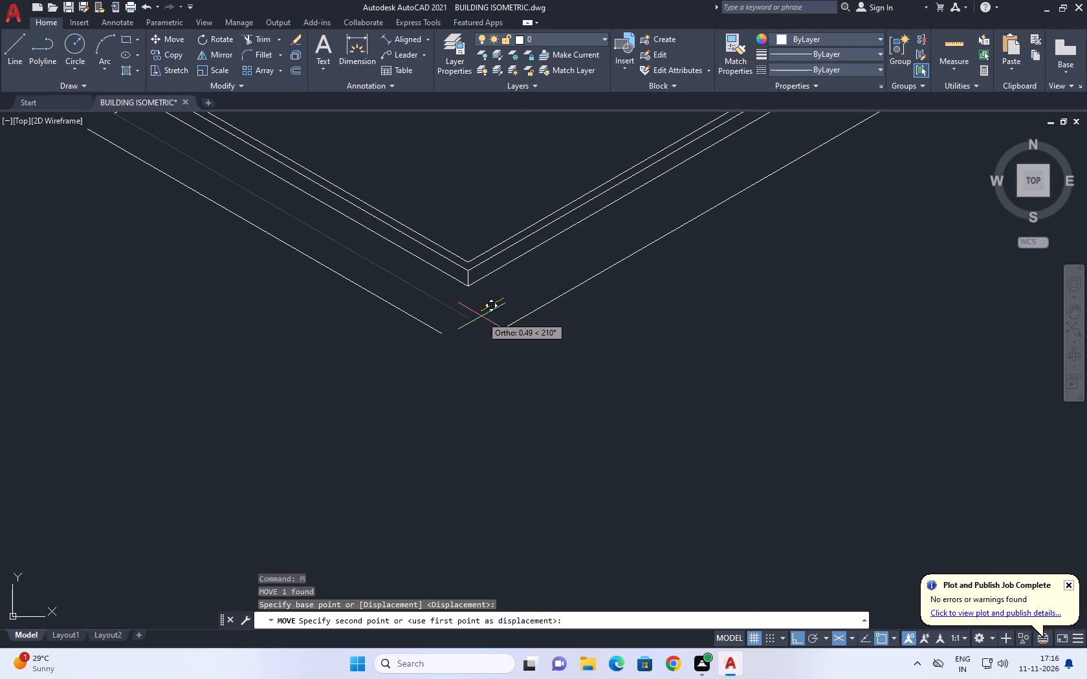
pyautogui.press('0')
pyautogui.press('.')
pyautogui.press('5')
pyautogui.press('Return')
# Fillet the two moved outlines with radius 0 to close their corner in front of the slab.
pyautogui.scroll(-1, 530, 329)
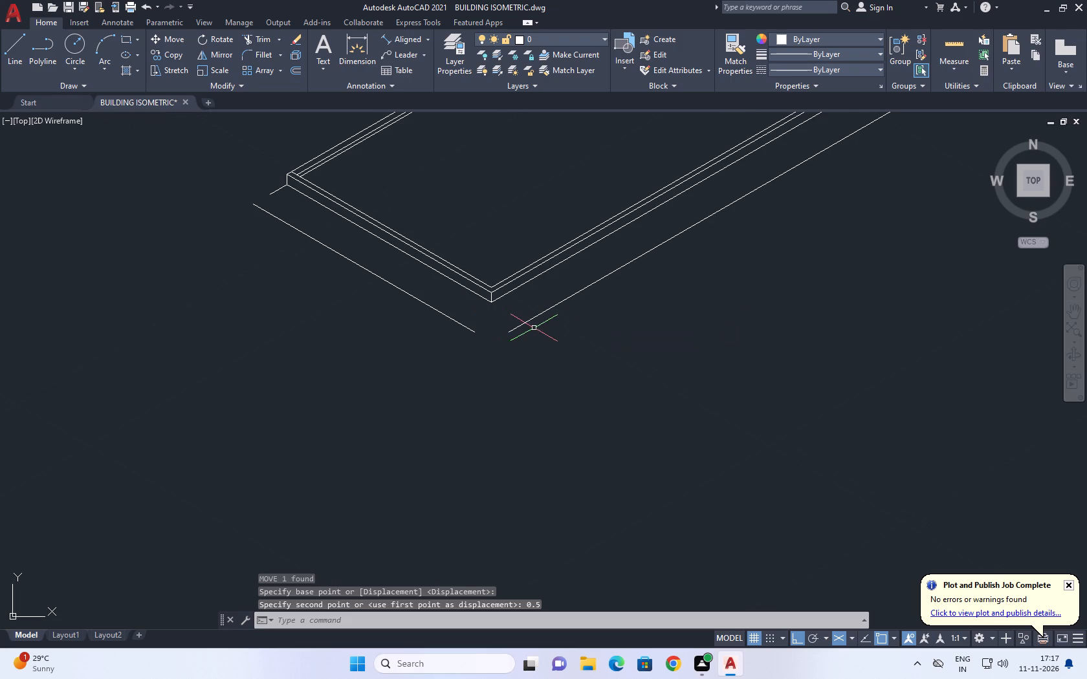
pyautogui.press('f')
pyautogui.press('space')
pyautogui.click(531, 321)
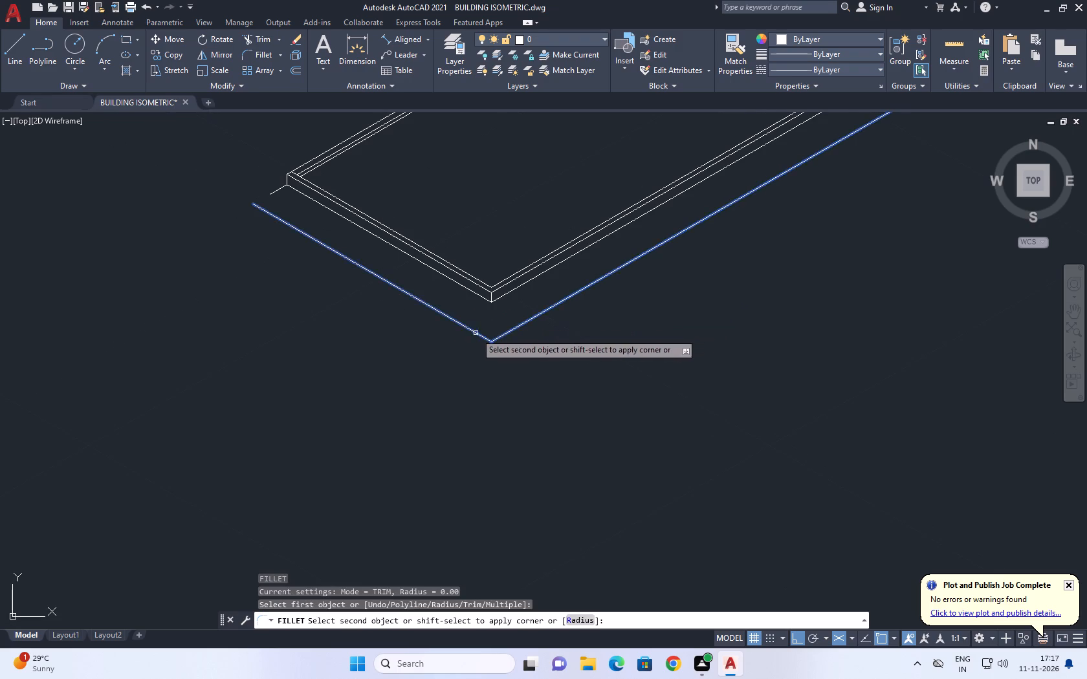
pyautogui.click(476, 333)
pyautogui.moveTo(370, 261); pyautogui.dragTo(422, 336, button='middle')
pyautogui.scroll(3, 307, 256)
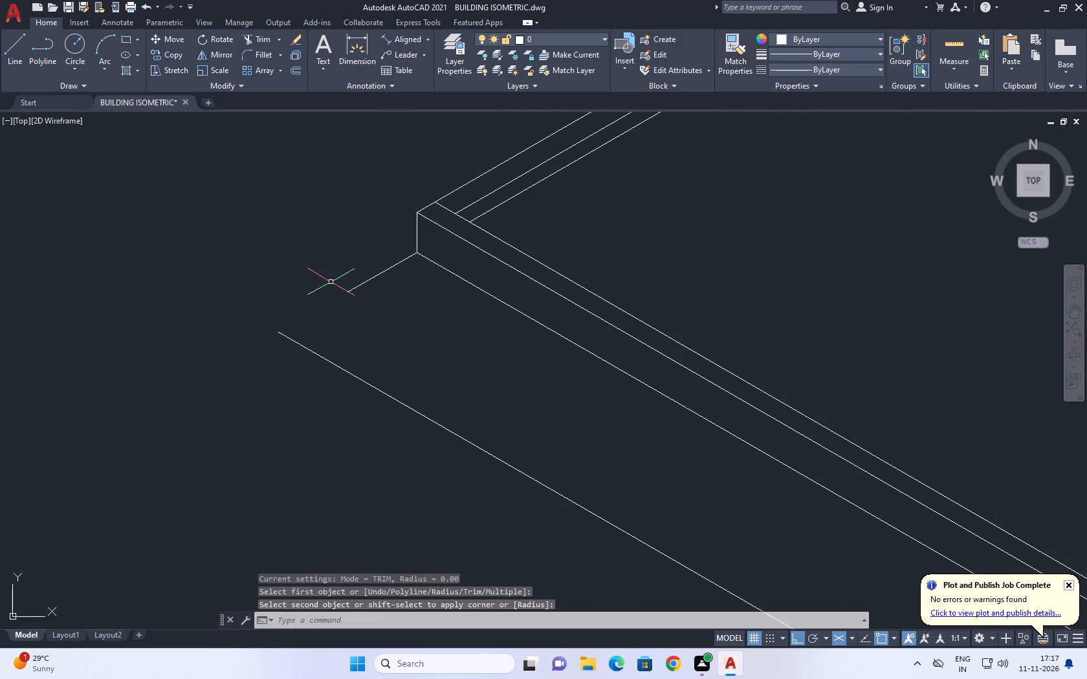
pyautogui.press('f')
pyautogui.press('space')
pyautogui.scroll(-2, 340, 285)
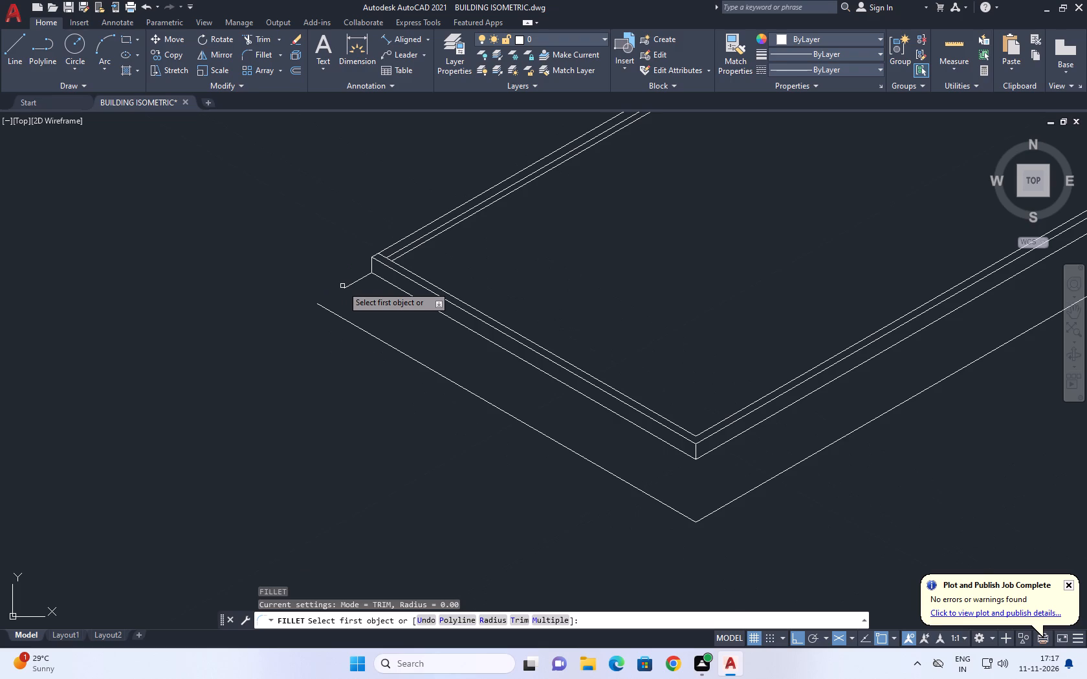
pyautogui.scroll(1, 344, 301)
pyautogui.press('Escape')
# Erase the short connector line projecting from the slab's lower left corner.
pyautogui.scroll(1, 352, 285)
pyautogui.click(359, 276)
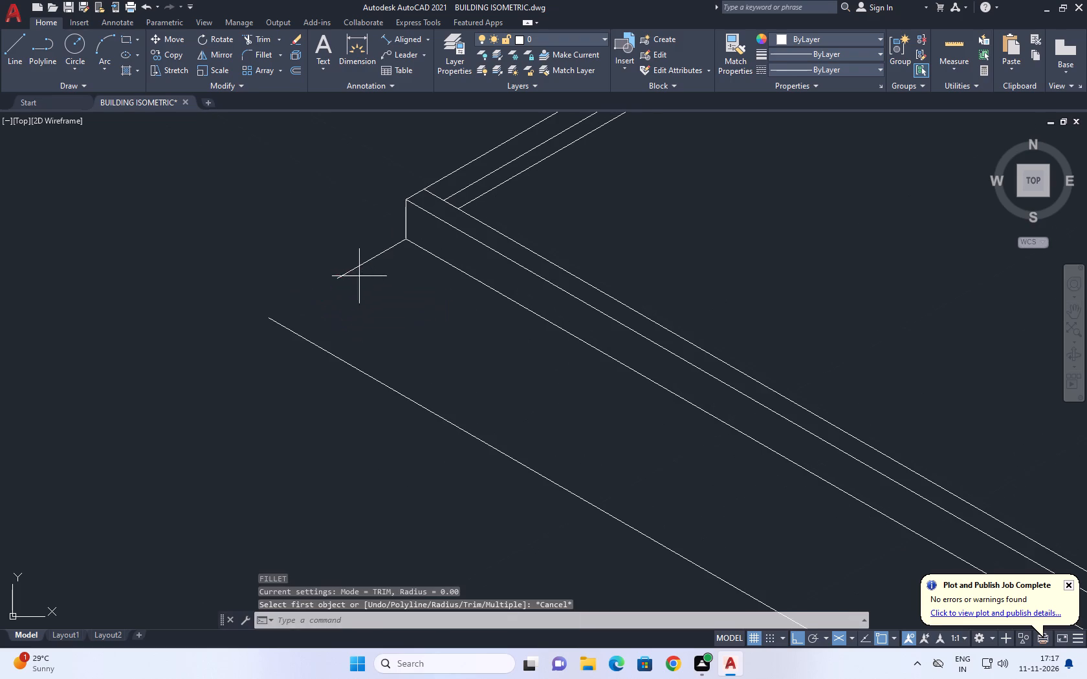
pyautogui.click(343, 257)
pyautogui.moveTo(360, 275); pyautogui.dragTo(391, 338, button='middle')
pyautogui.press('Delete')
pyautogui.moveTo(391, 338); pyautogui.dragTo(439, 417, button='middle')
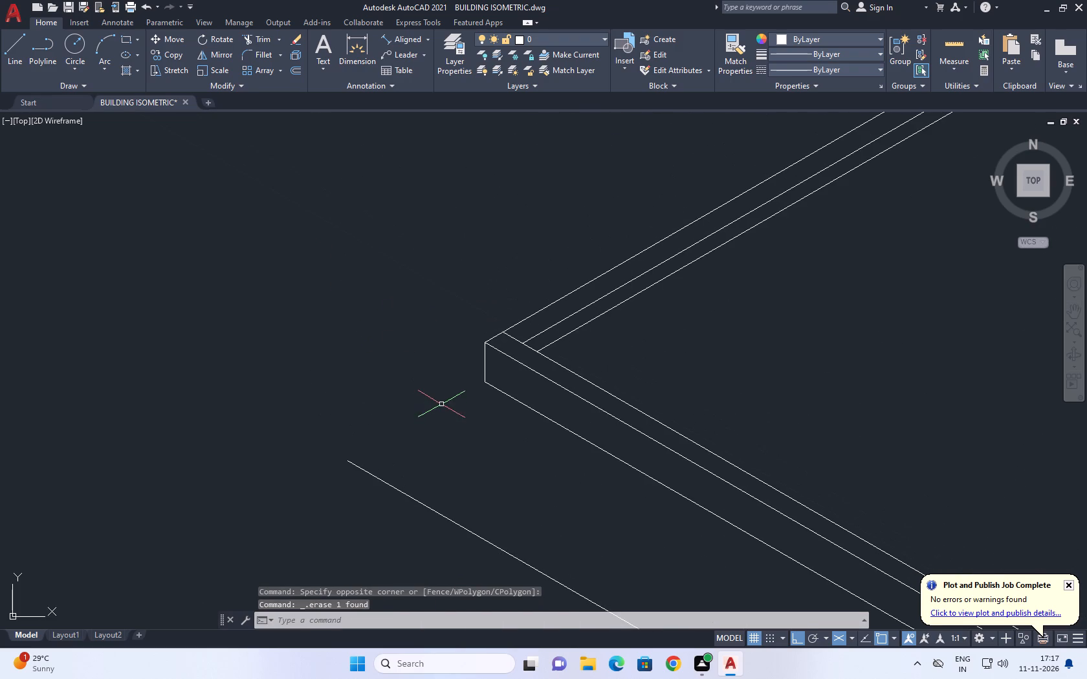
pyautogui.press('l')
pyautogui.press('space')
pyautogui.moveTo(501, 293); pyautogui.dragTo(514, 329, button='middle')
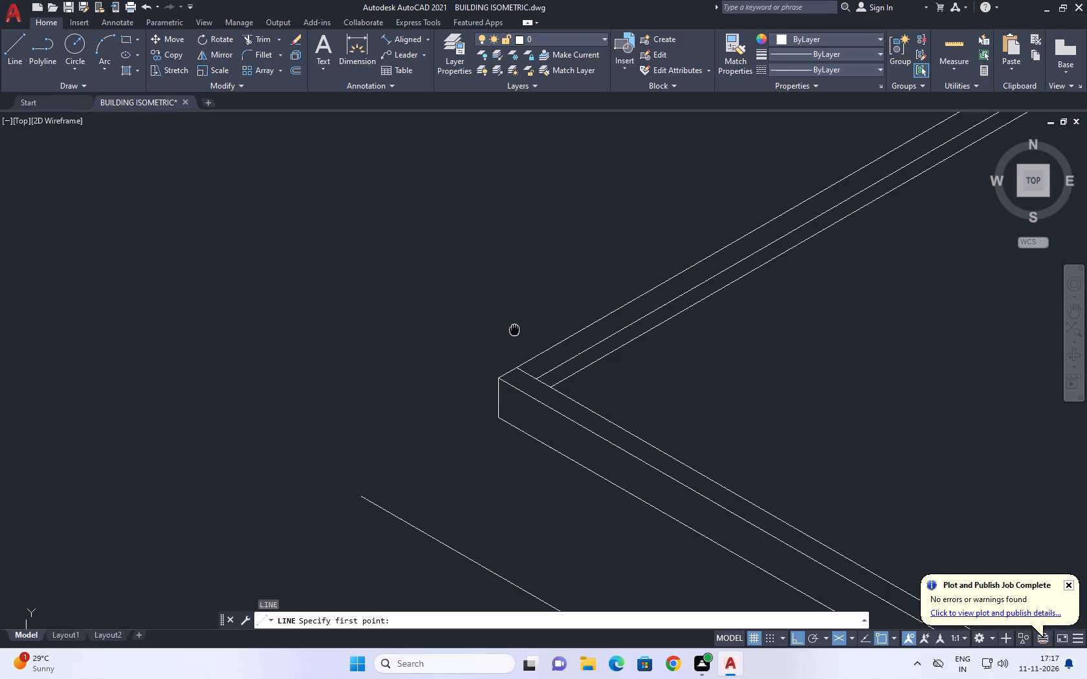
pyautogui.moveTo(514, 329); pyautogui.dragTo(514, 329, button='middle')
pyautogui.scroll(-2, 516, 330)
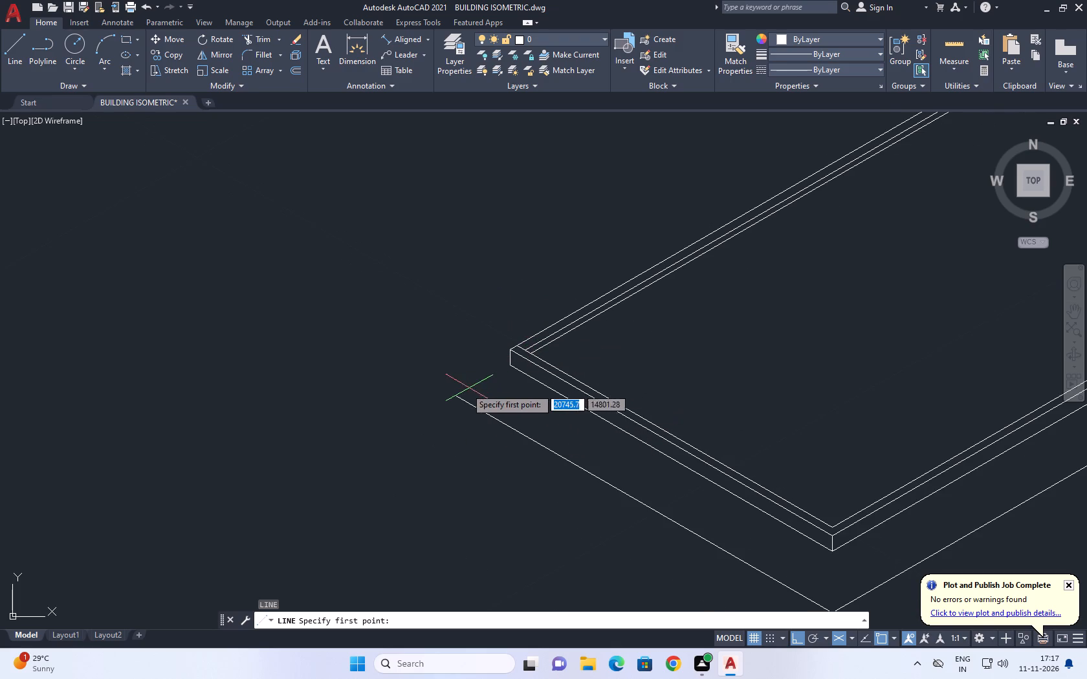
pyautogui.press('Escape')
# Draw a line about 25.1 units long from the slab's back corner, running just outside the back long edge past the left corner.
pyautogui.moveTo(533, 290); pyautogui.dragTo(483, 372, button='middle')
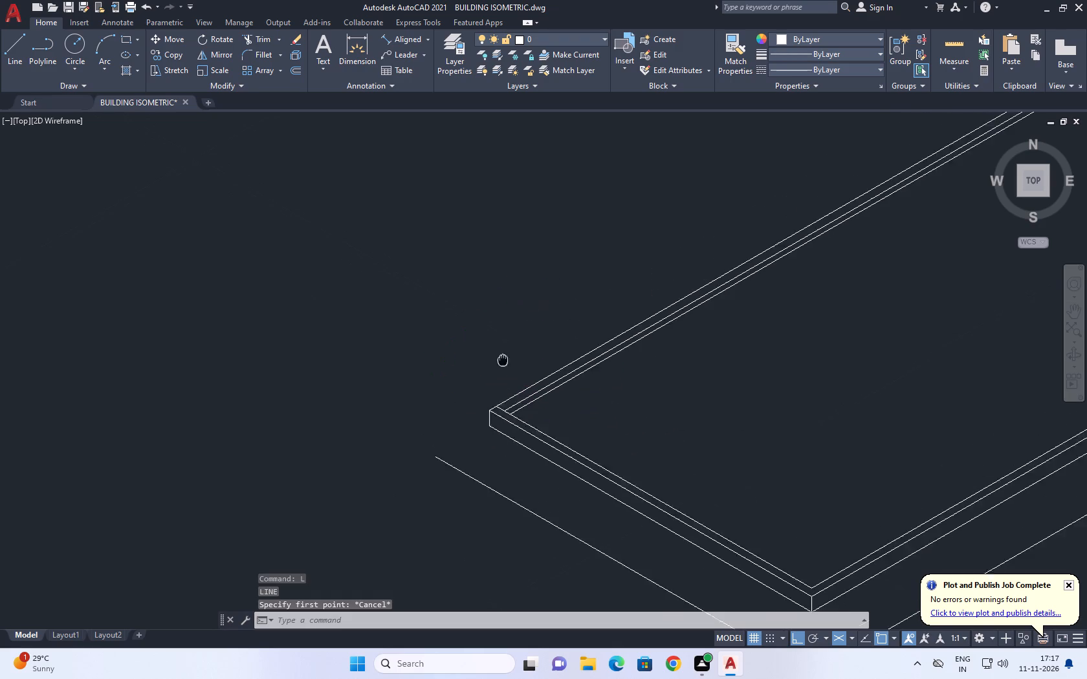
pyautogui.moveTo(483, 372); pyautogui.dragTo(410, 404, button='middle')
pyautogui.scroll(-2, 391, 407)
pyautogui.press('space')
pyautogui.moveTo(694, 239); pyautogui.dragTo(607, 361, button='middle')
pyautogui.scroll(4, 808, 259)
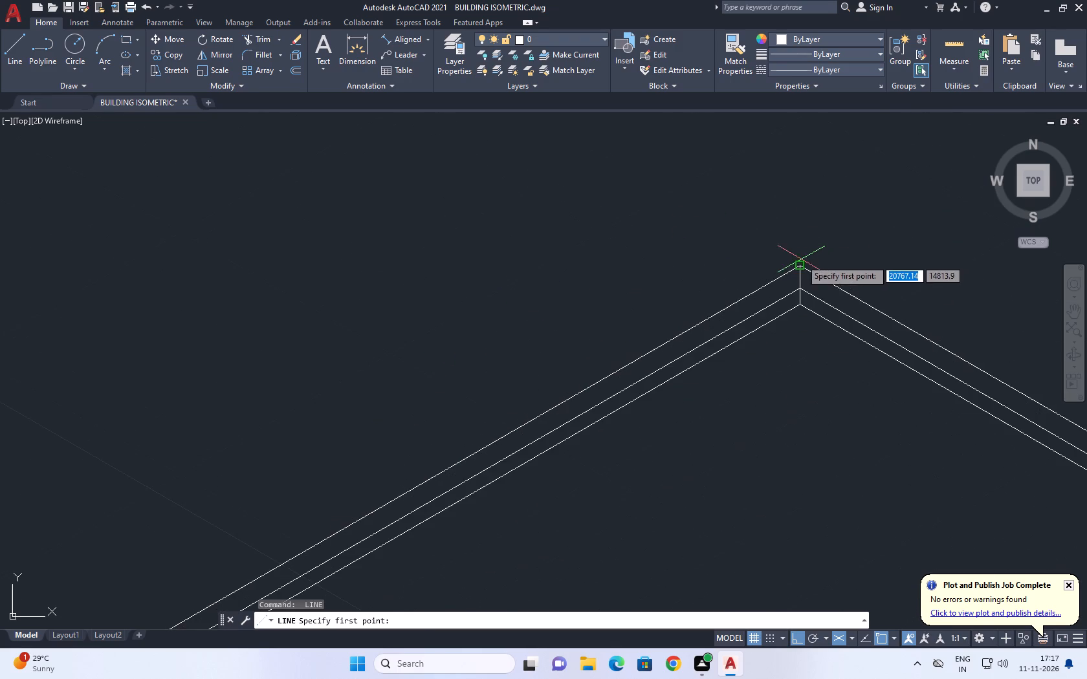
pyautogui.click(795, 258)
pyautogui.scroll(-6, 686, 294)
pyautogui.moveTo(549, 347); pyautogui.dragTo(595, 277, button='middle')
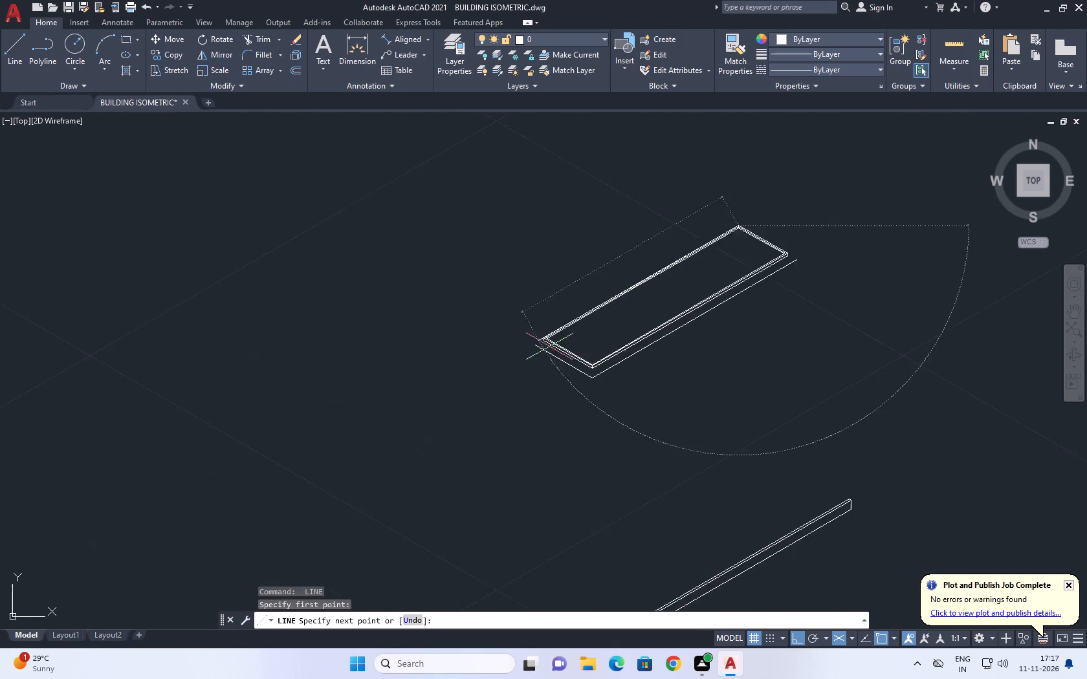
pyautogui.scroll(6, 562, 336)
pyautogui.click(489, 341)
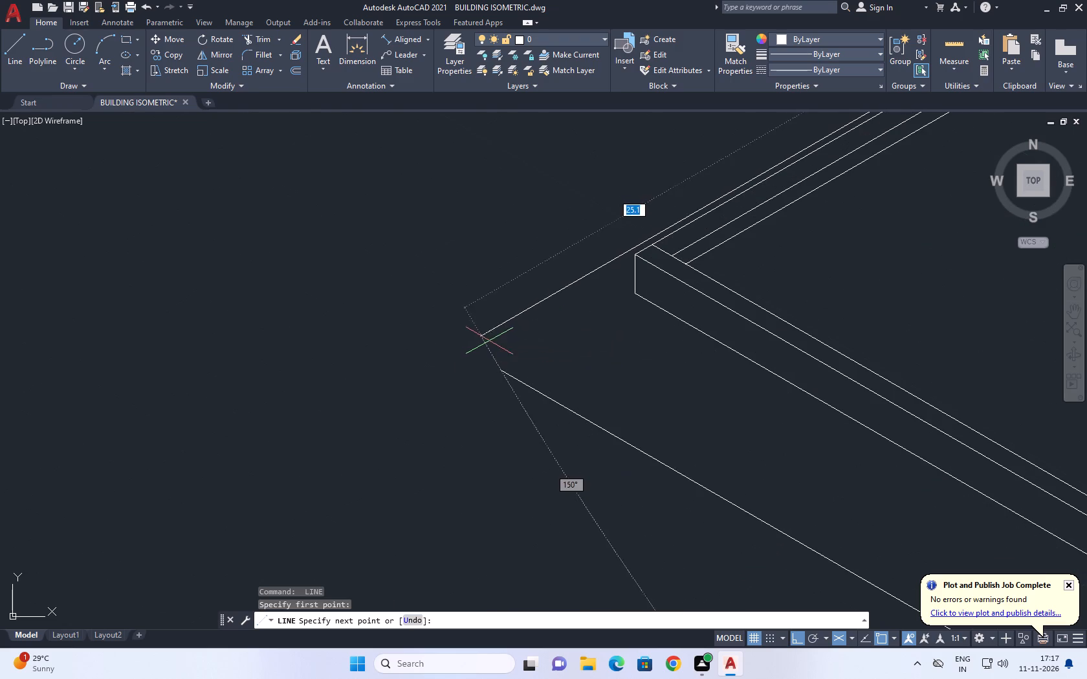
pyautogui.press('space')
# Fillet the new back outline and the front-left outline with radius 0 to form a sharp left corner.
pyautogui.scroll(1, 522, 312)
pyautogui.write('F')
pyautogui.press('space')
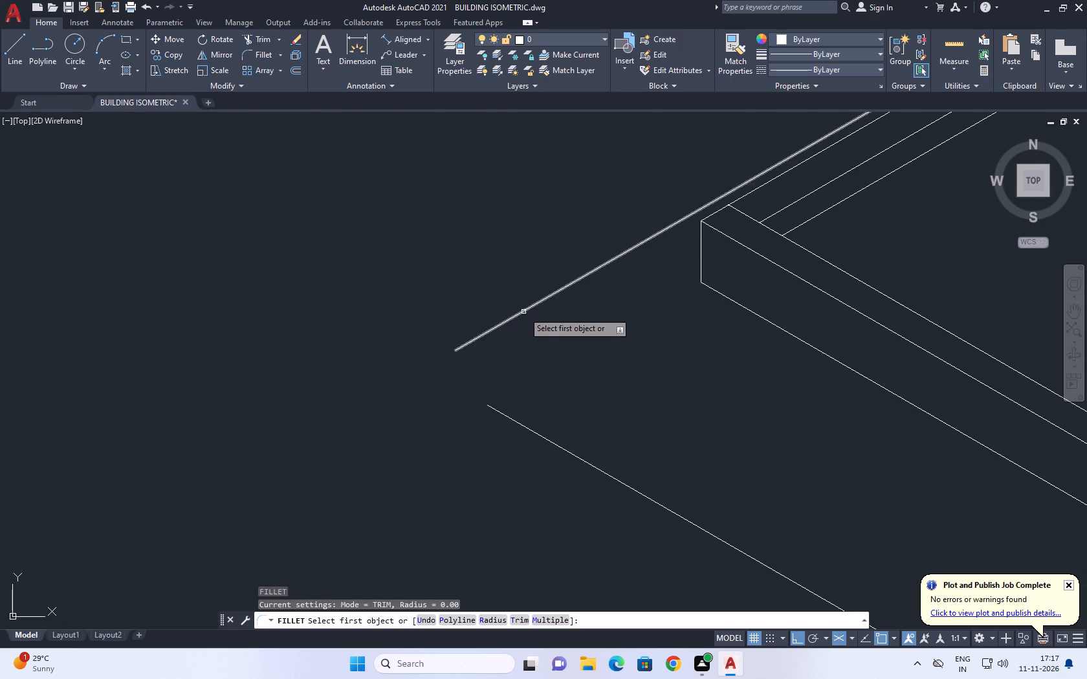
pyautogui.click(523, 310)
pyautogui.click(494, 409)
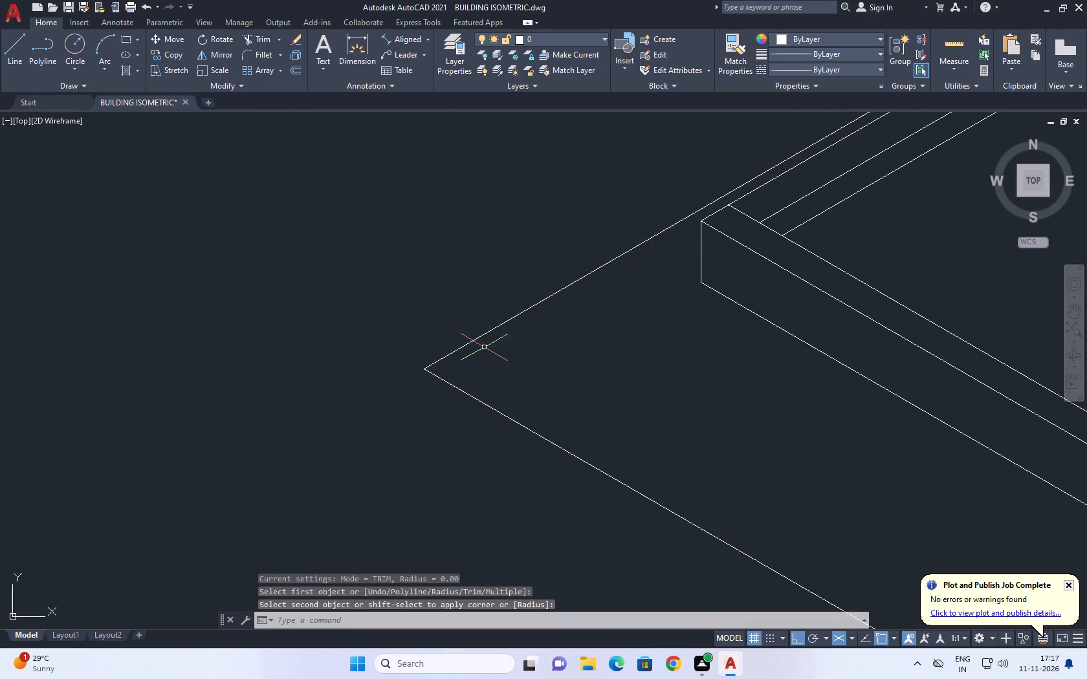
# Draw connected lines from the back outline's open end: a short extension beyond the back corner and one about 7.1 units past the right corner.
pyautogui.scroll(-5, 481, 334)
pyautogui.moveTo(662, 396); pyautogui.dragTo(474, 417, button='middle')
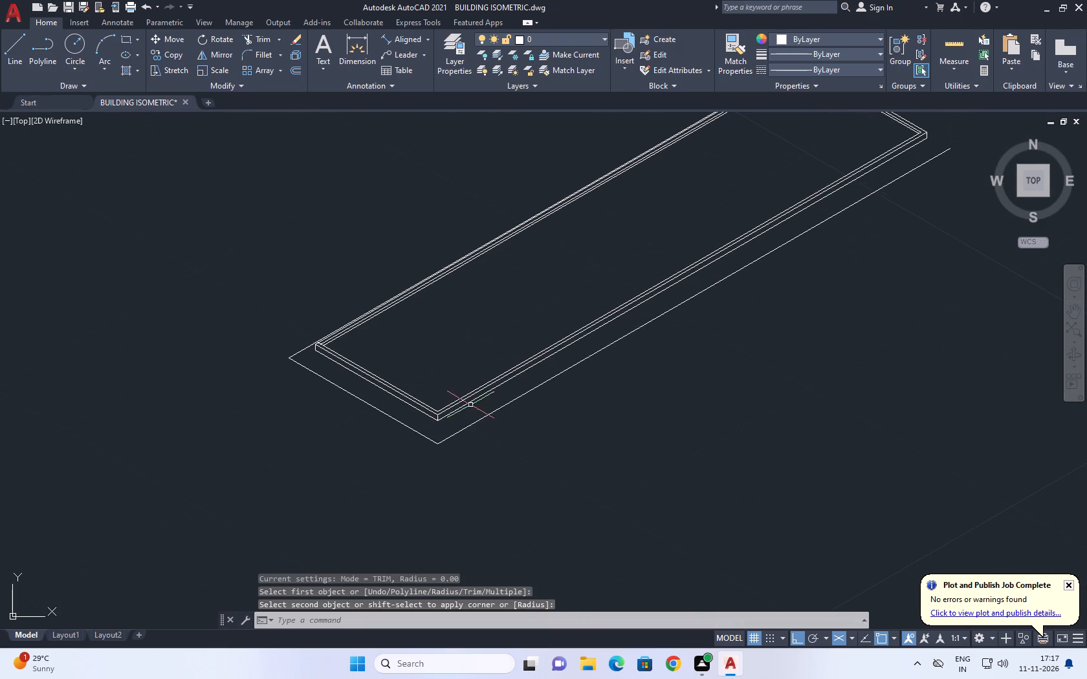
pyautogui.scroll(-3, 440, 363)
pyautogui.scroll(2, 579, 343)
pyautogui.moveTo(543, 329); pyautogui.dragTo(571, 385, button='middle')
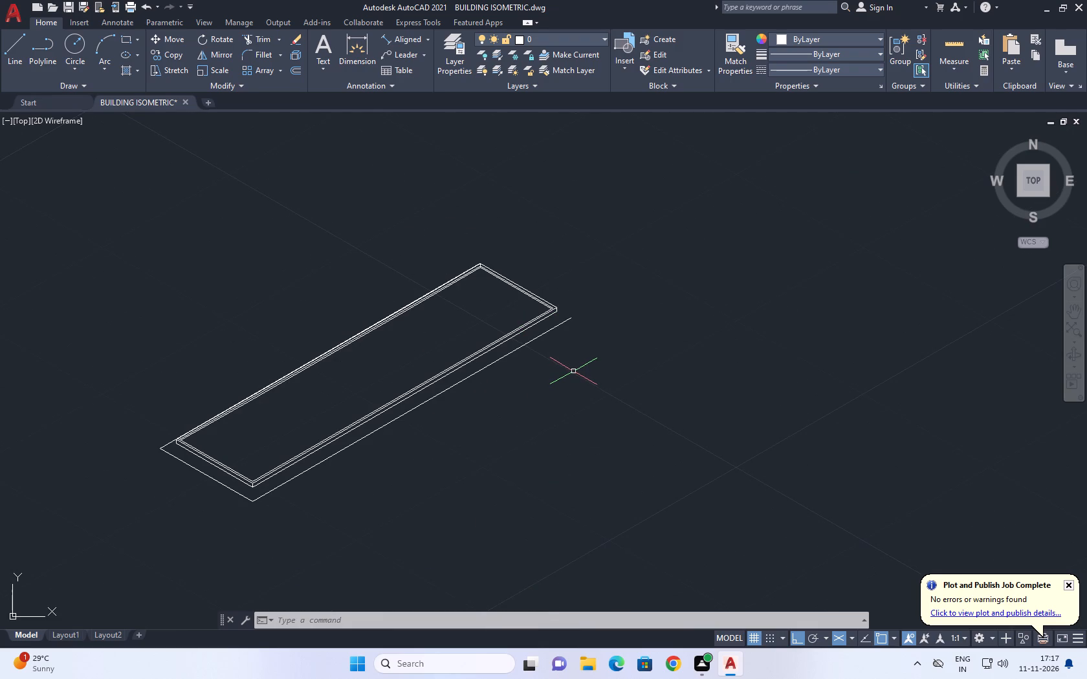
pyautogui.moveTo(573, 371); pyautogui.dragTo(608, 424, button='middle')
pyautogui.press('l')
pyautogui.press('space')
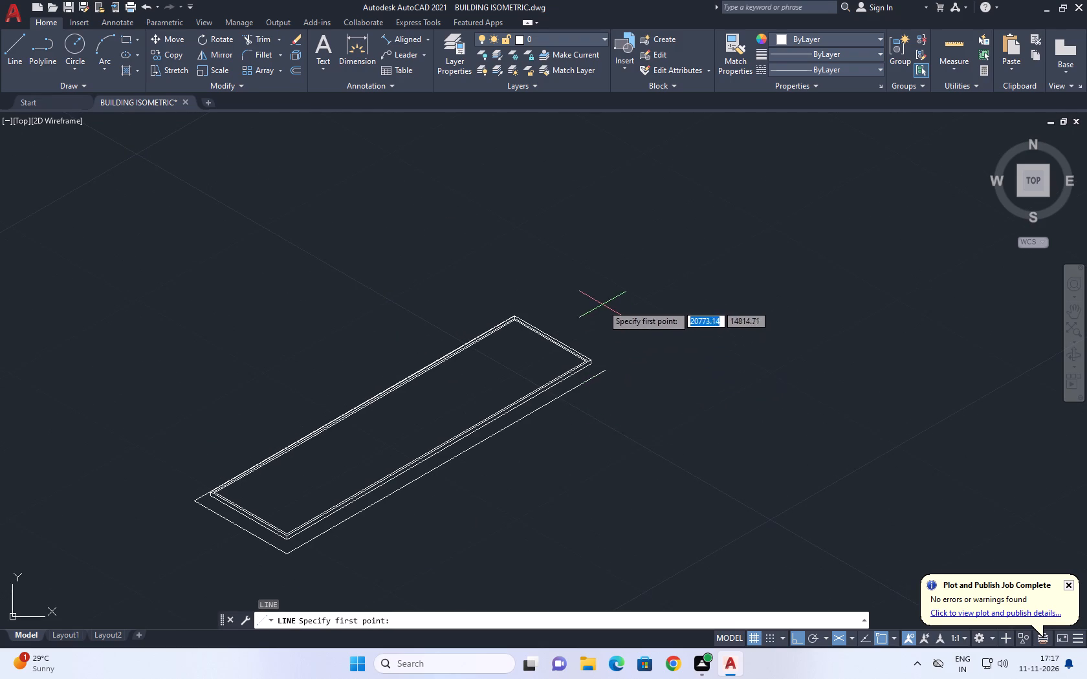
pyautogui.moveTo(606, 311); pyautogui.dragTo(624, 345, button='middle')
pyautogui.scroll(6, 531, 340)
pyautogui.scroll(1, 542, 403)
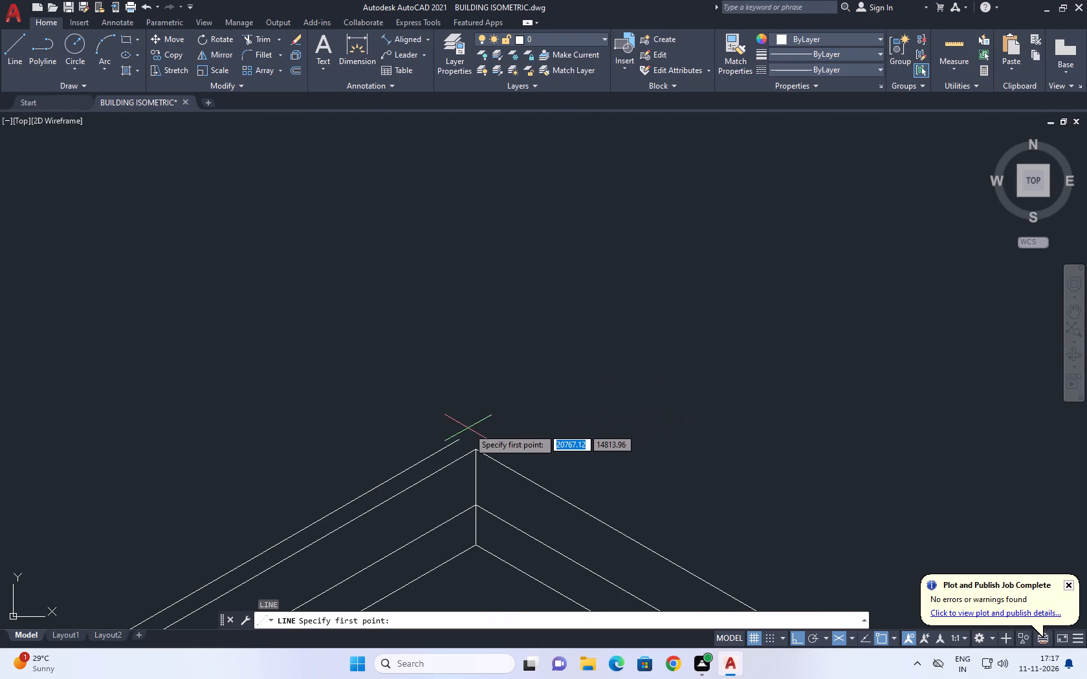
pyautogui.click(459, 436)
pyautogui.click(497, 419)
pyautogui.scroll(-3, 505, 378)
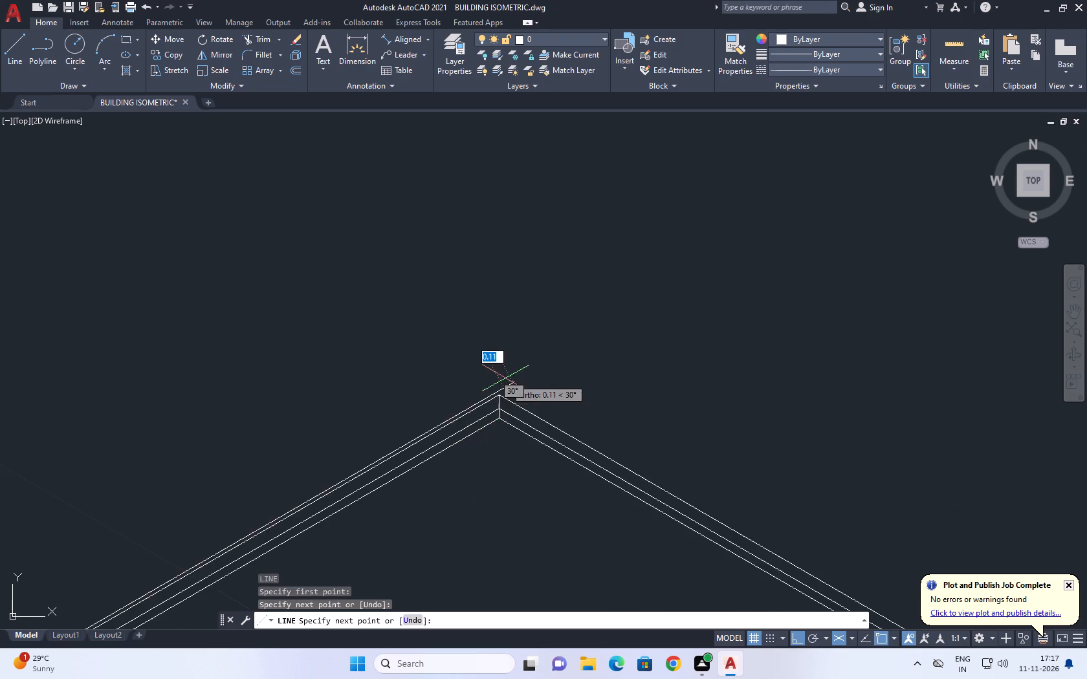
pyautogui.scroll(-2, 576, 406)
pyautogui.moveTo(747, 461); pyautogui.dragTo(677, 357, button='middle')
pyautogui.scroll(2, 660, 389)
pyautogui.moveTo(800, 493); pyautogui.dragTo(798, 493, button='middle')
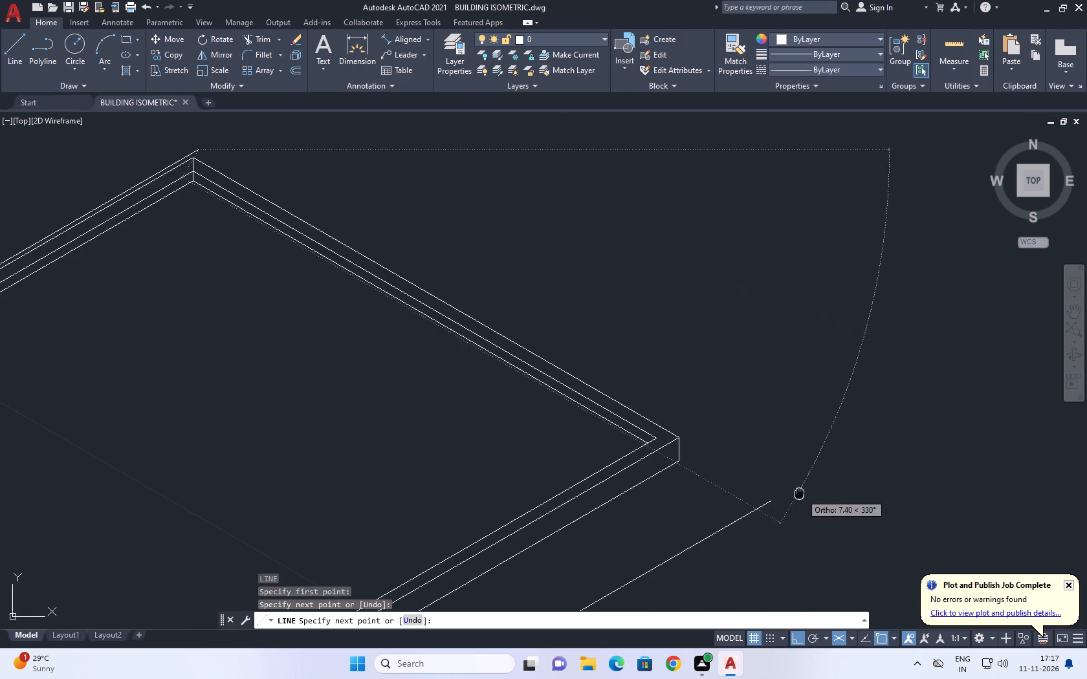
pyautogui.moveTo(798, 493); pyautogui.dragTo(762, 418, button='middle')
pyautogui.scroll(1, 729, 427)
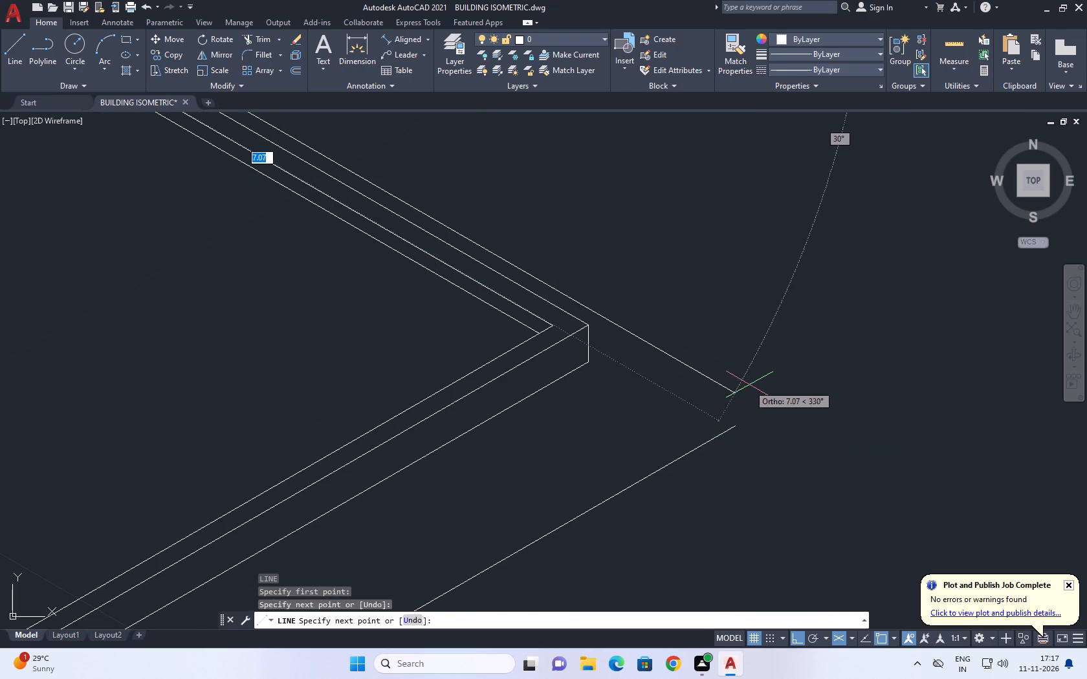
pyautogui.click(750, 385)
pyautogui.press('space')
# Fillet the new back-right outline and the front-right outline with radius 0 to form a sharp right corner.
pyautogui.press('f')
pyautogui.press('space')
pyautogui.click(731, 393)
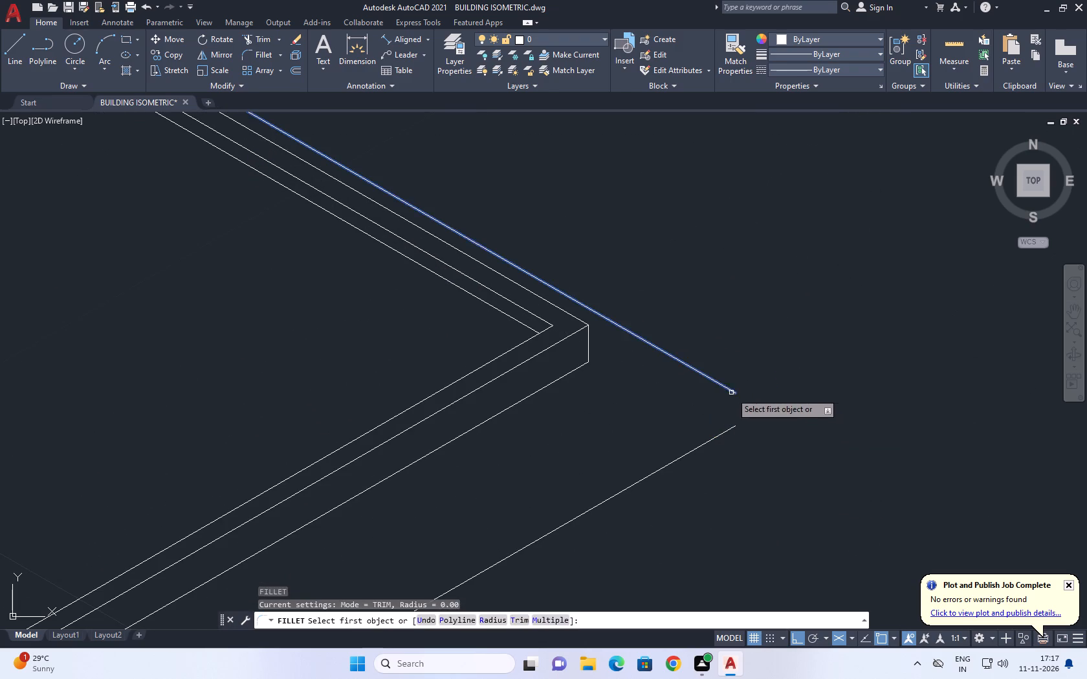
pyautogui.click(730, 432)
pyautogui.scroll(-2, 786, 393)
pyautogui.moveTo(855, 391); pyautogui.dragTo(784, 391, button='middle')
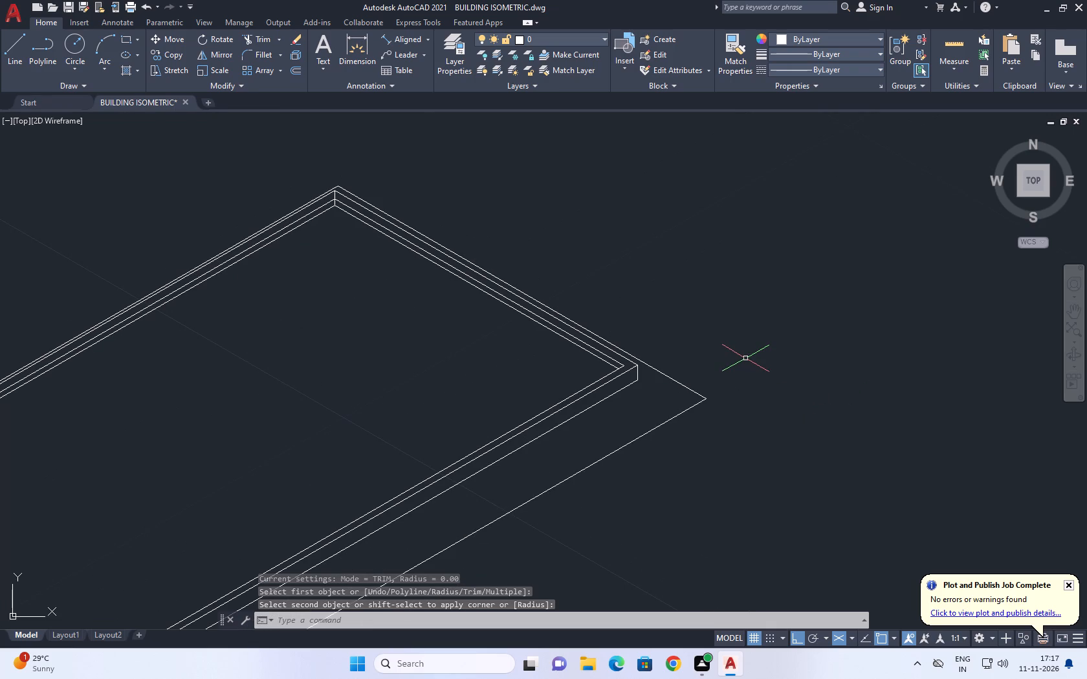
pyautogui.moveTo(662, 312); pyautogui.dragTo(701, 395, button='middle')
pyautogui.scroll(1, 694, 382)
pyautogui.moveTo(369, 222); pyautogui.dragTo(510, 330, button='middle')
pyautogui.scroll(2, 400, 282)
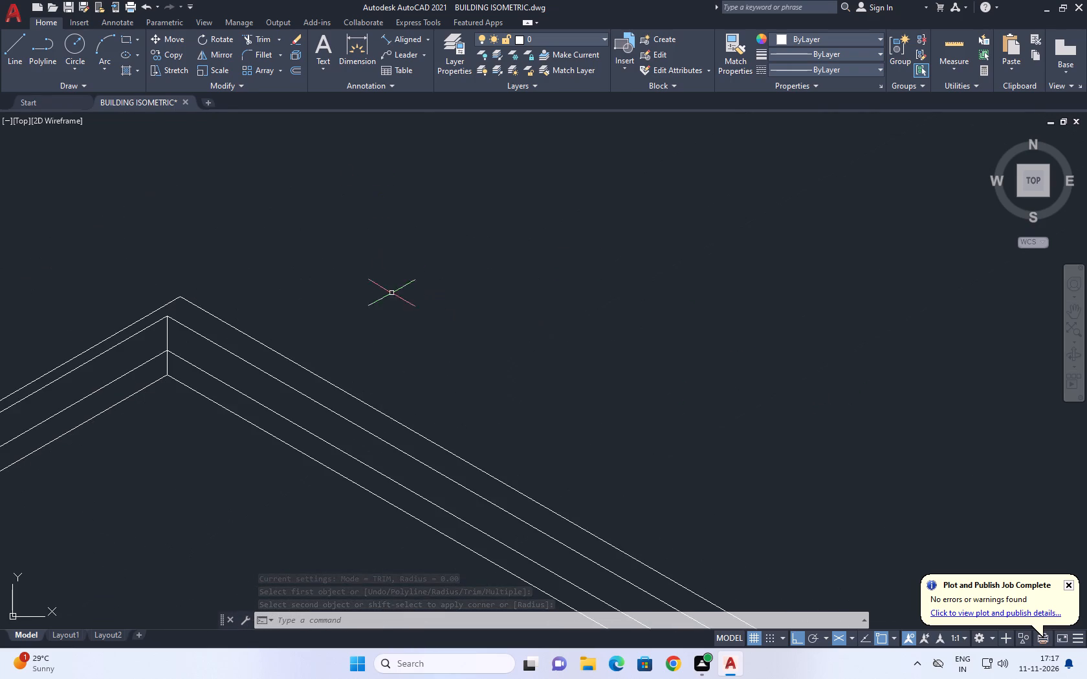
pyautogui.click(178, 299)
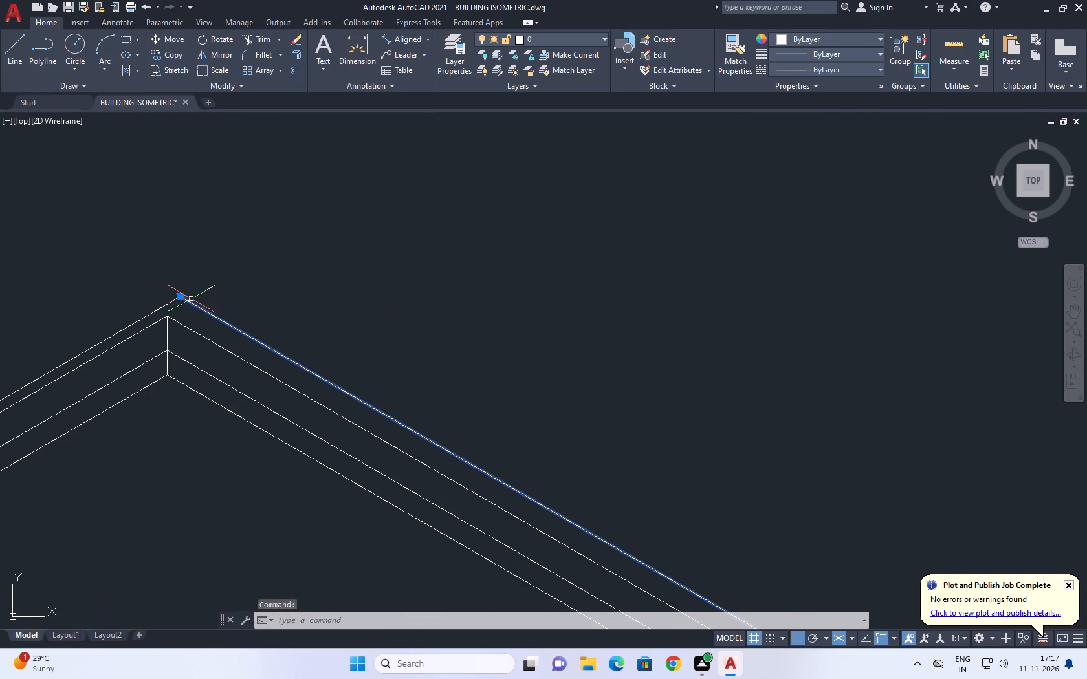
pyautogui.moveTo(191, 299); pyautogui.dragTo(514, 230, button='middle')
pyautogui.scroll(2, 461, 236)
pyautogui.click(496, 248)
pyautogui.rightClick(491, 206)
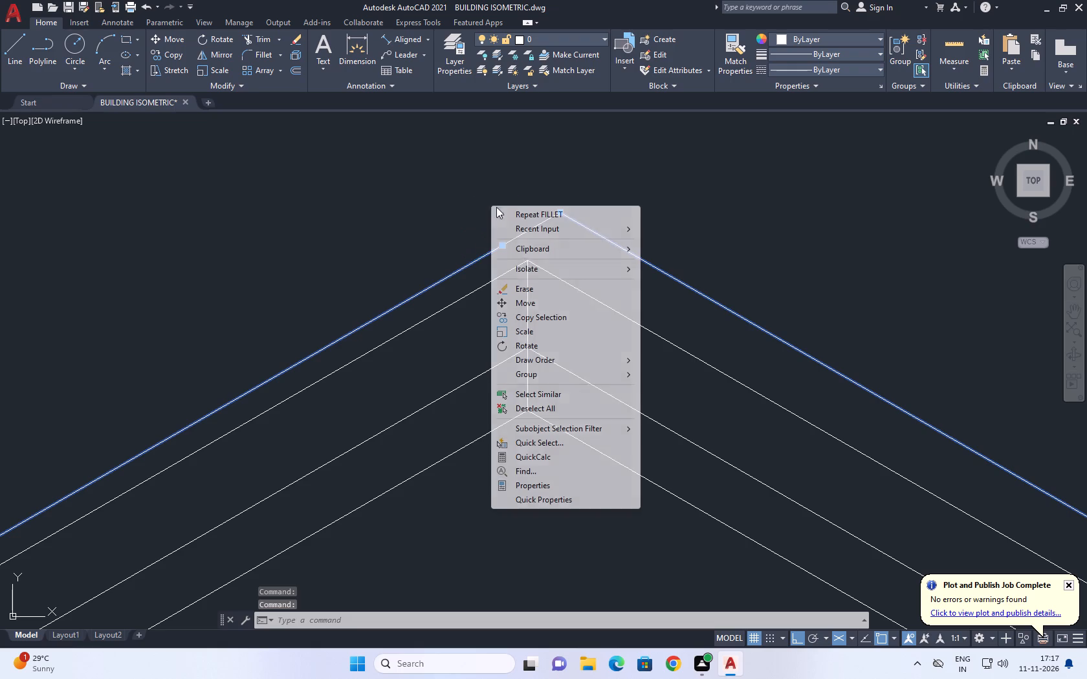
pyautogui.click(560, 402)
# Erase the short extension segment between the back outline and the back-right outline at the back corner.
pyautogui.scroll(1, 547, 227)
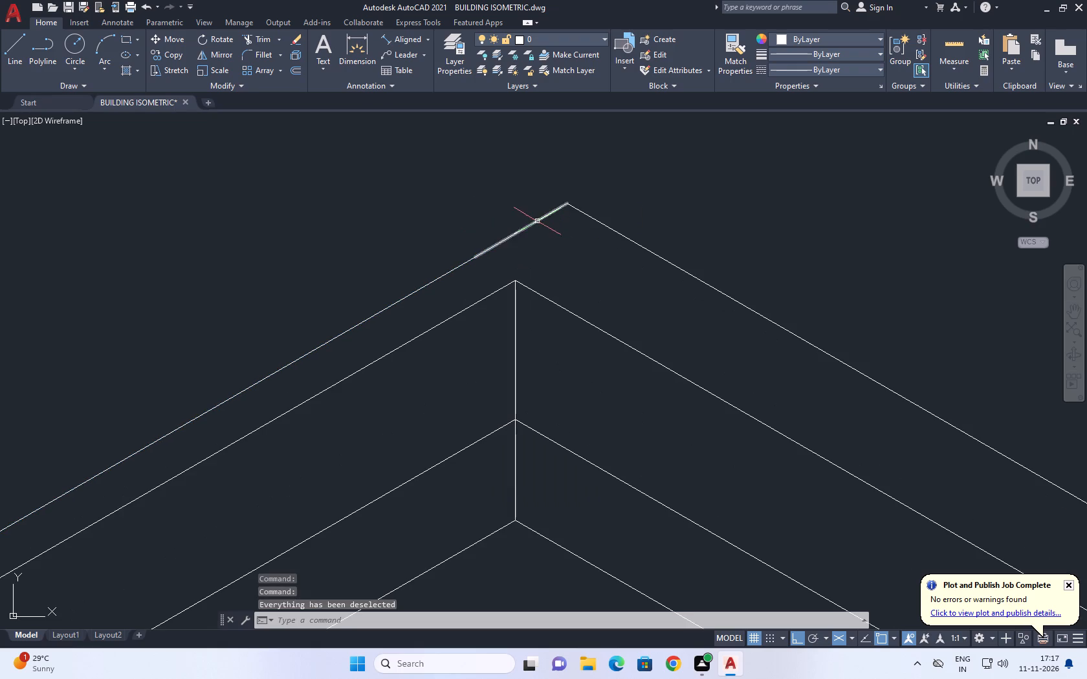
pyautogui.click(537, 221)
pyautogui.rightClick(500, 169)
pyautogui.click(542, 250)
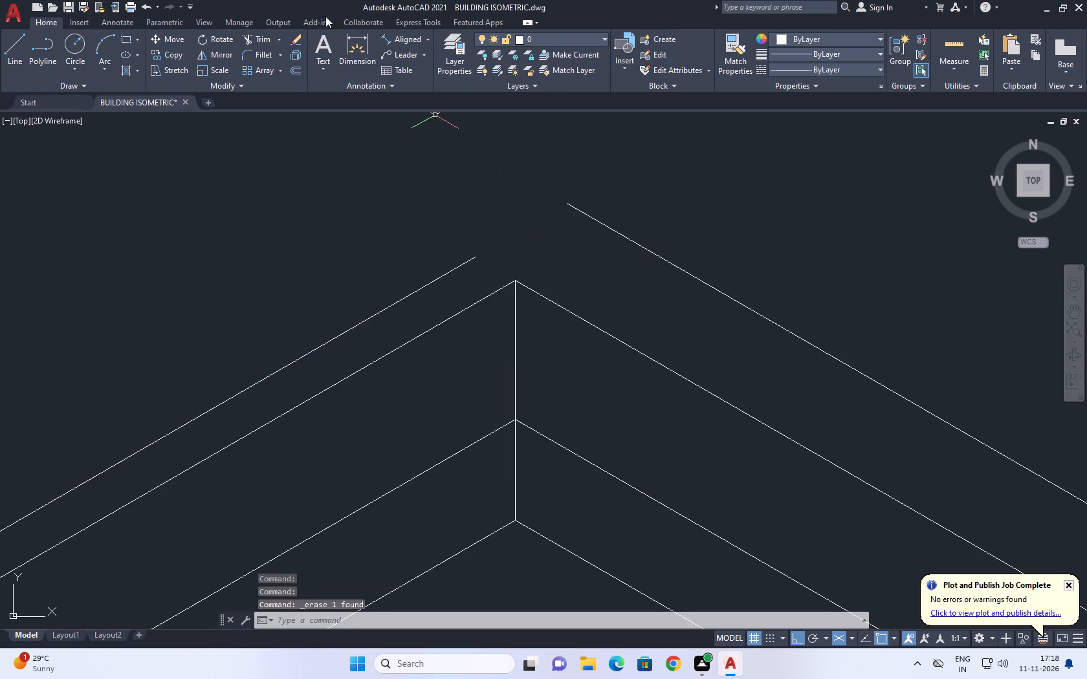
# Fillet the back outline and the back-right outline with radius 0 to close the gap at the back corner.
pyautogui.click(269, 51)
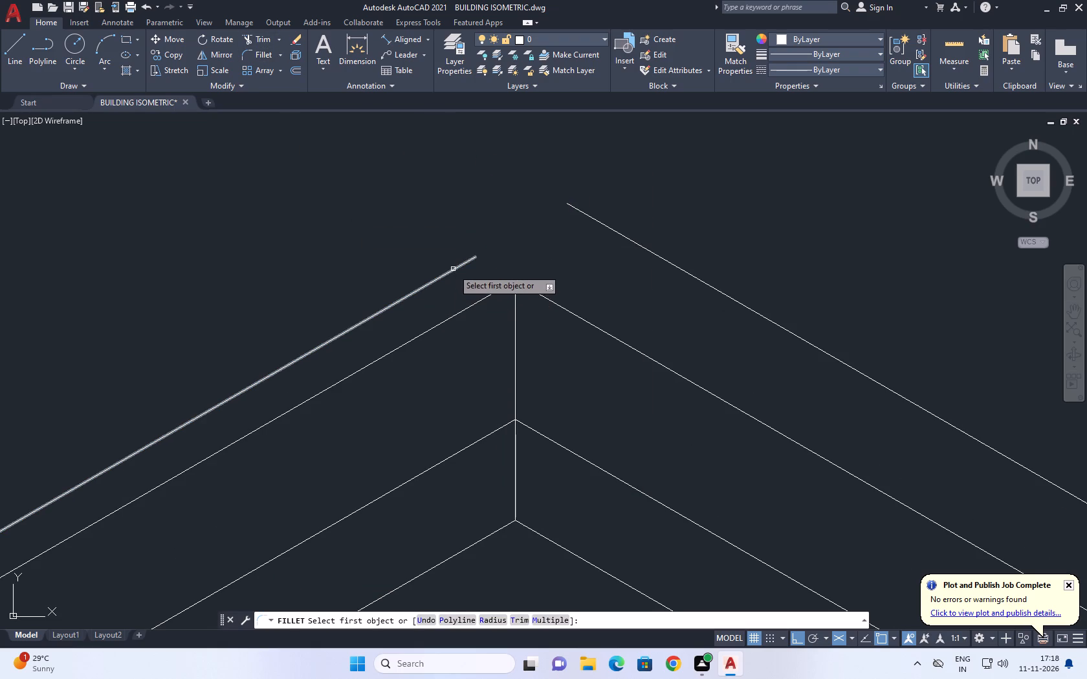
pyautogui.click(453, 268)
pyautogui.click(571, 204)
# Copy the four lines of the closed outer outline 0.25 units vertically downward, using the front corner as base point on the right isoplane.
pyautogui.scroll(-2, 573, 228)
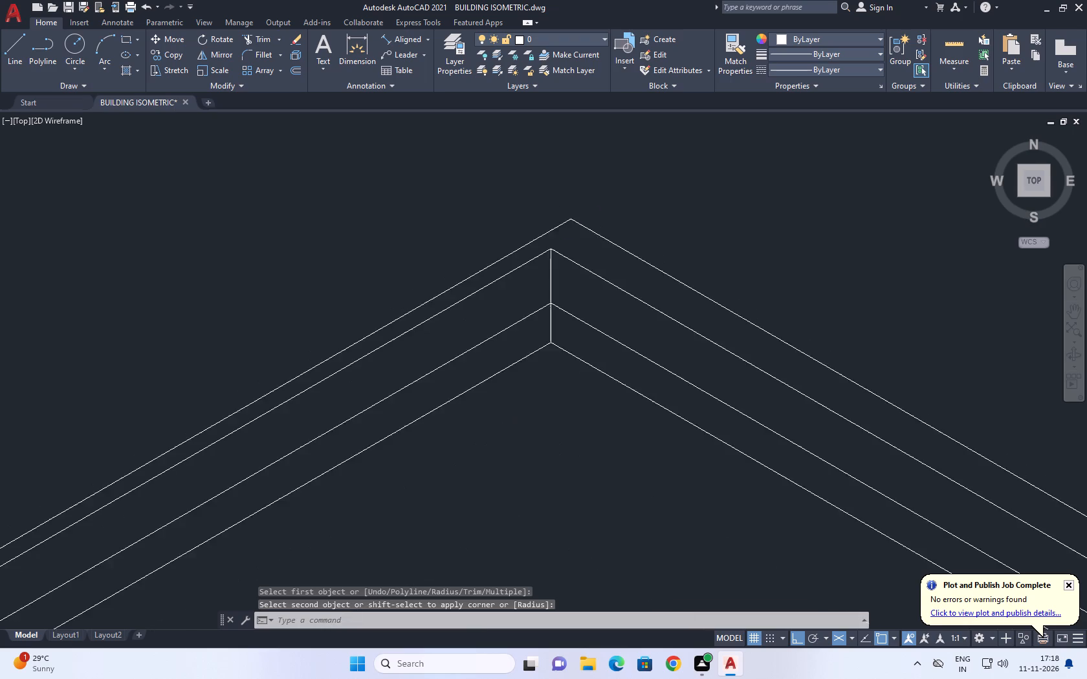
pyautogui.scroll(-6, 573, 228)
pyautogui.moveTo(798, 330); pyautogui.dragTo(804, 208, button='middle')
pyautogui.scroll(1, 784, 208)
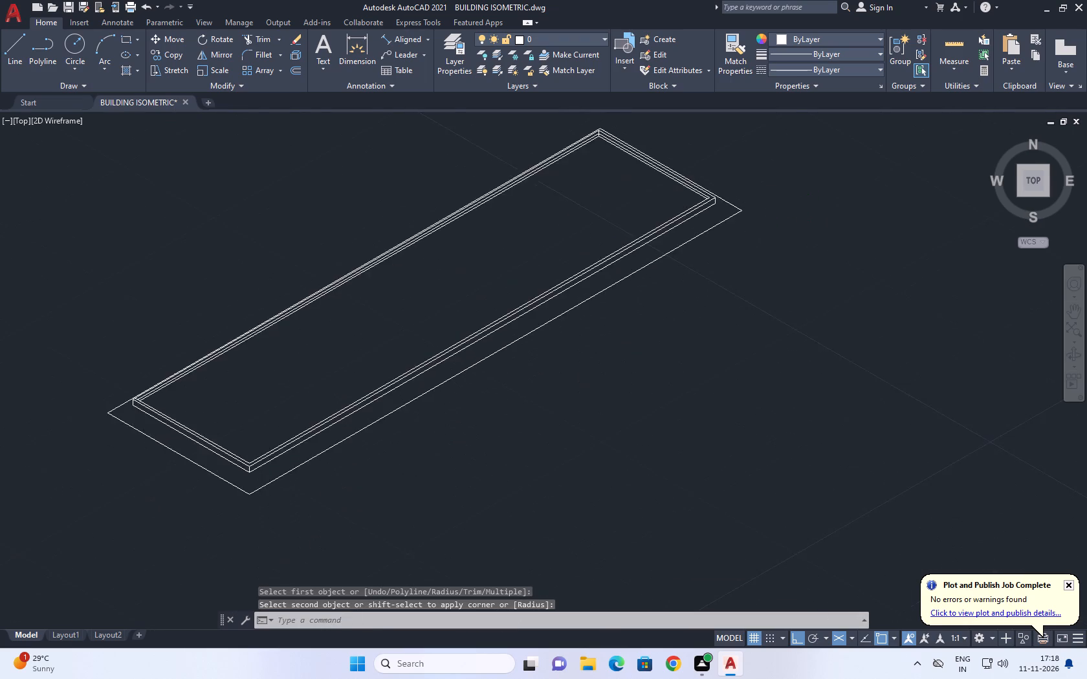
pyautogui.click(752, 190)
pyautogui.moveTo(717, 252); pyautogui.dragTo(712, 257)
pyautogui.click(716, 218)
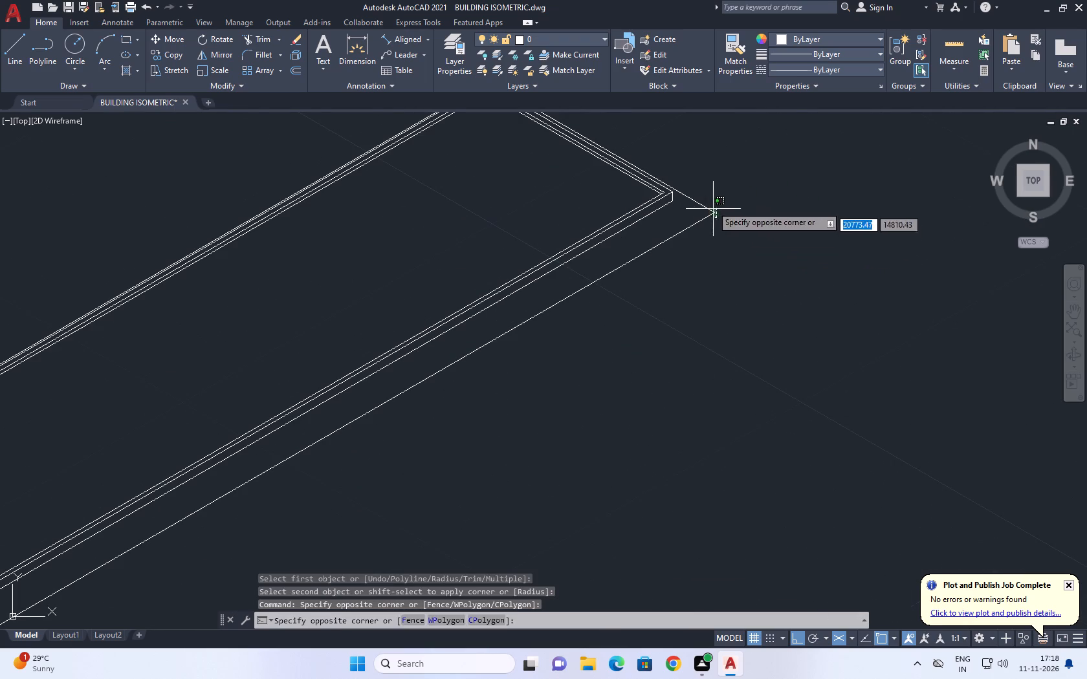
pyautogui.click(708, 202)
pyautogui.scroll(-3, 723, 215)
pyautogui.scroll(4, 516, 338)
pyautogui.click(485, 217)
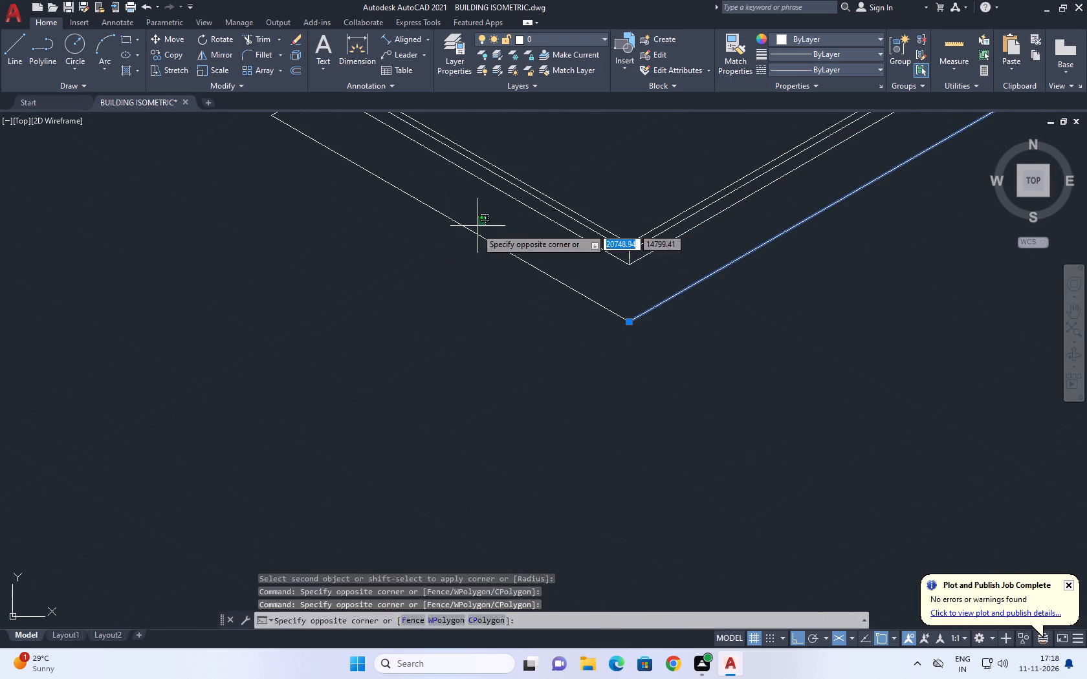
pyautogui.moveTo(463, 253); pyautogui.dragTo(459, 271)
pyautogui.scroll(1, 457, 264)
pyautogui.moveTo(457, 257); pyautogui.dragTo(543, 342, button='middle')
pyautogui.moveTo(439, 221); pyautogui.dragTo(543, 401, button='middle')
pyautogui.click(400, 283)
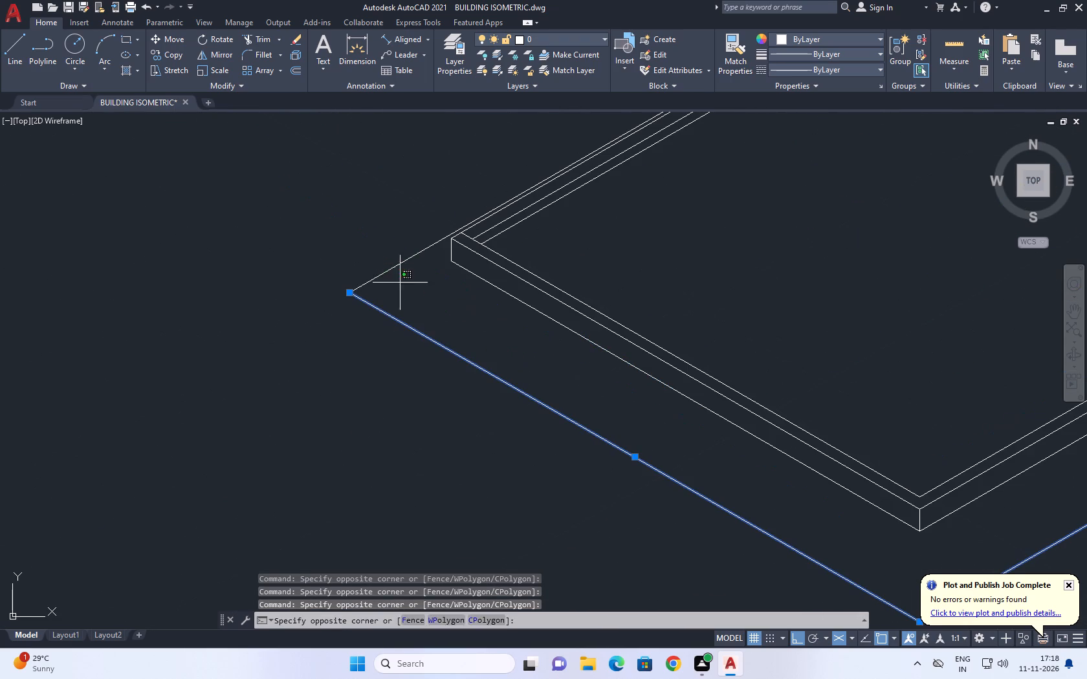
pyautogui.click(368, 242)
pyautogui.scroll(-5, 343, 245)
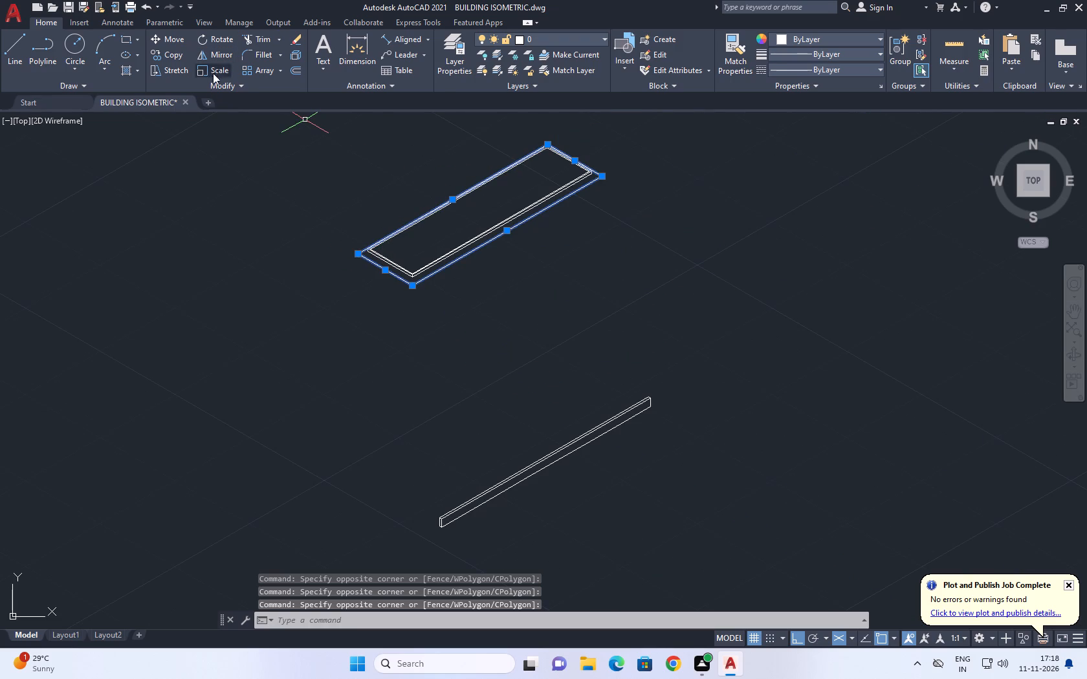
pyautogui.click(167, 53)
pyautogui.scroll(1, 408, 288)
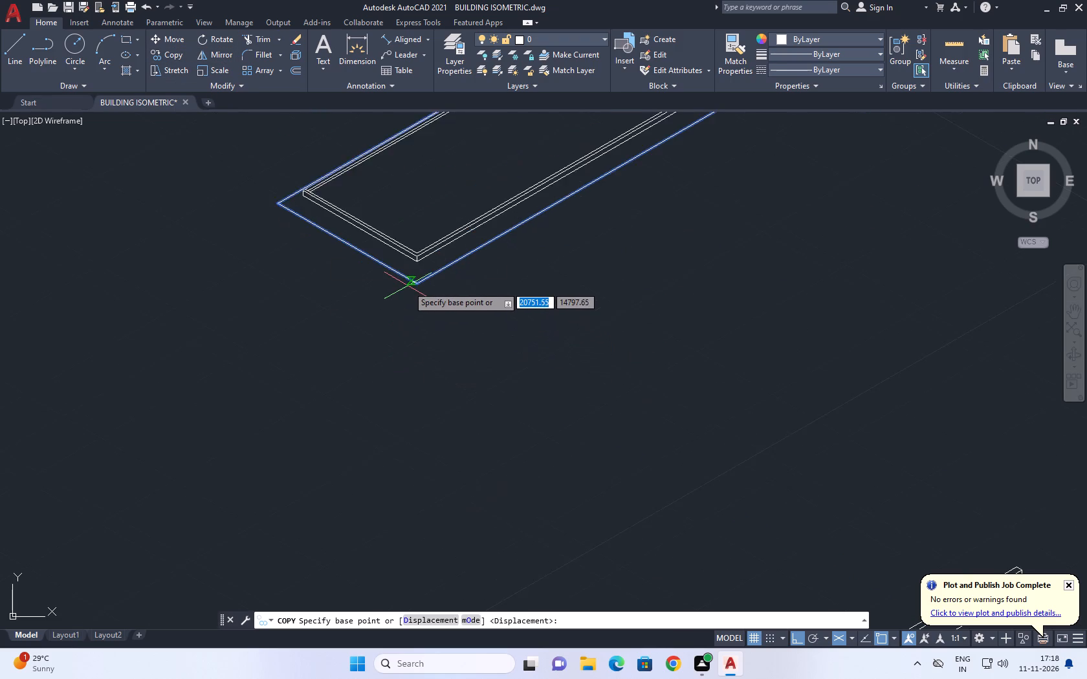
pyautogui.scroll(4, 408, 286)
pyautogui.click(436, 281)
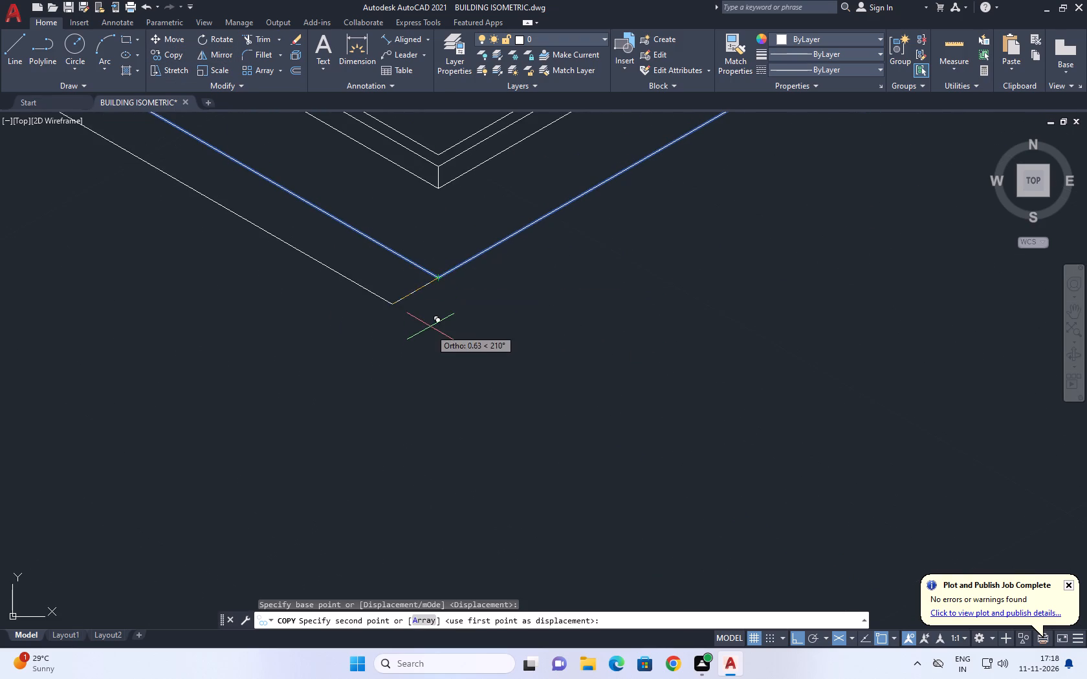
pyautogui.press('F5')
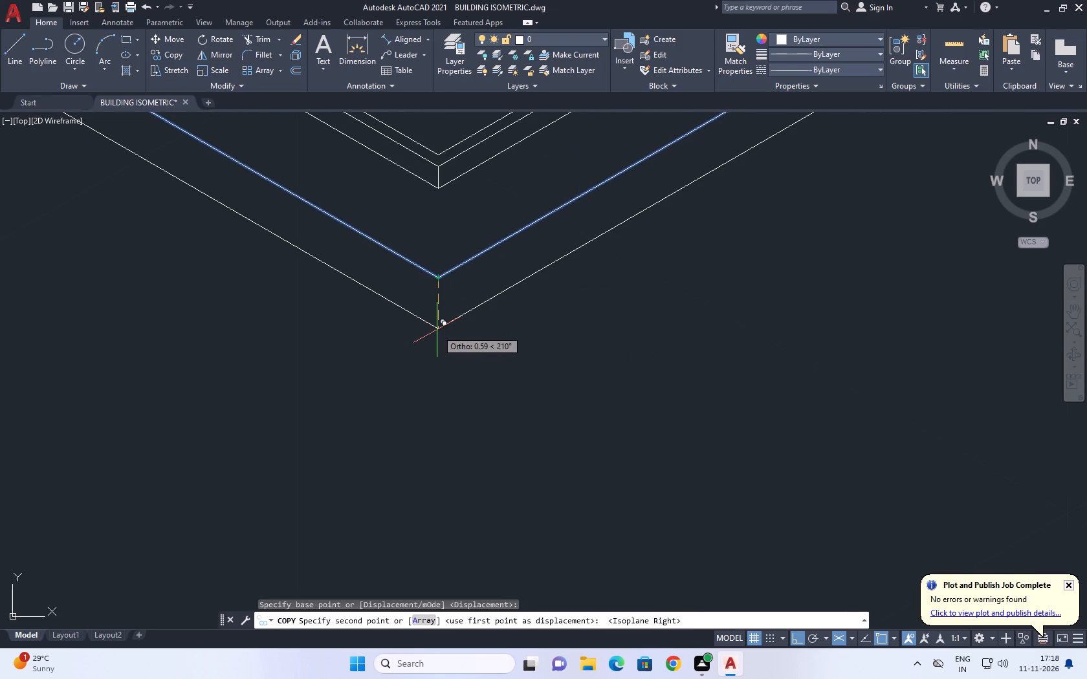
pyautogui.write('0.25')
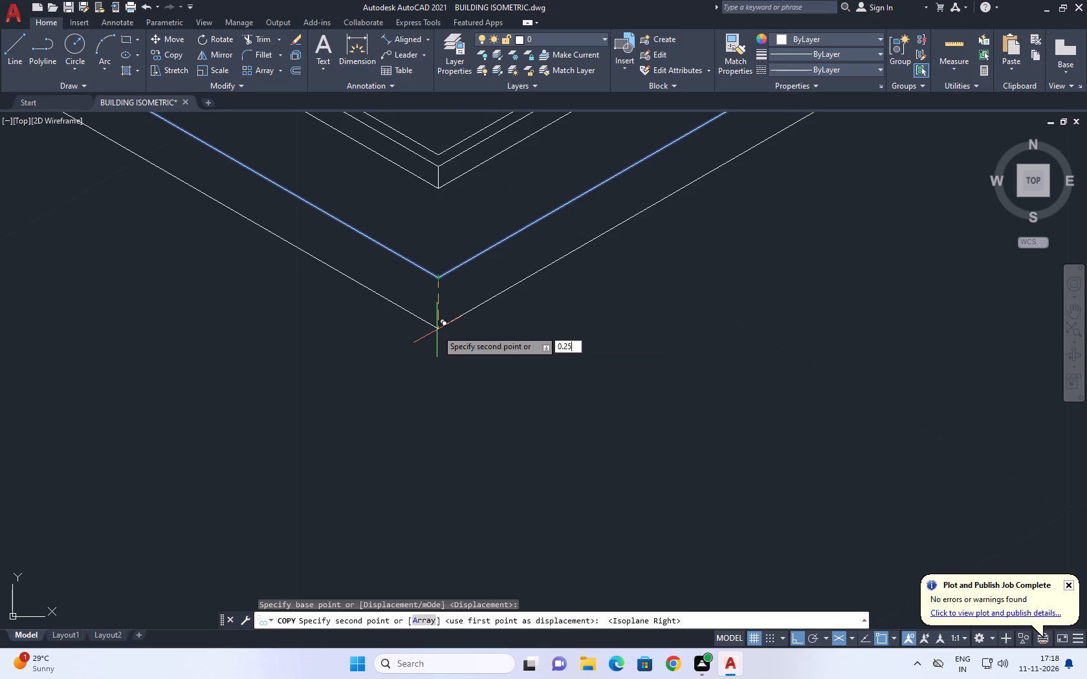
pyautogui.press('Return')
pyautogui.rightClick(554, 341)
pyautogui.moveTo(576, 356); pyautogui.dragTo(576, 365)
# Draw a vertical line joining the upper and lower outer outlines at their front corner.
pyautogui.scroll(-5, 576, 358)
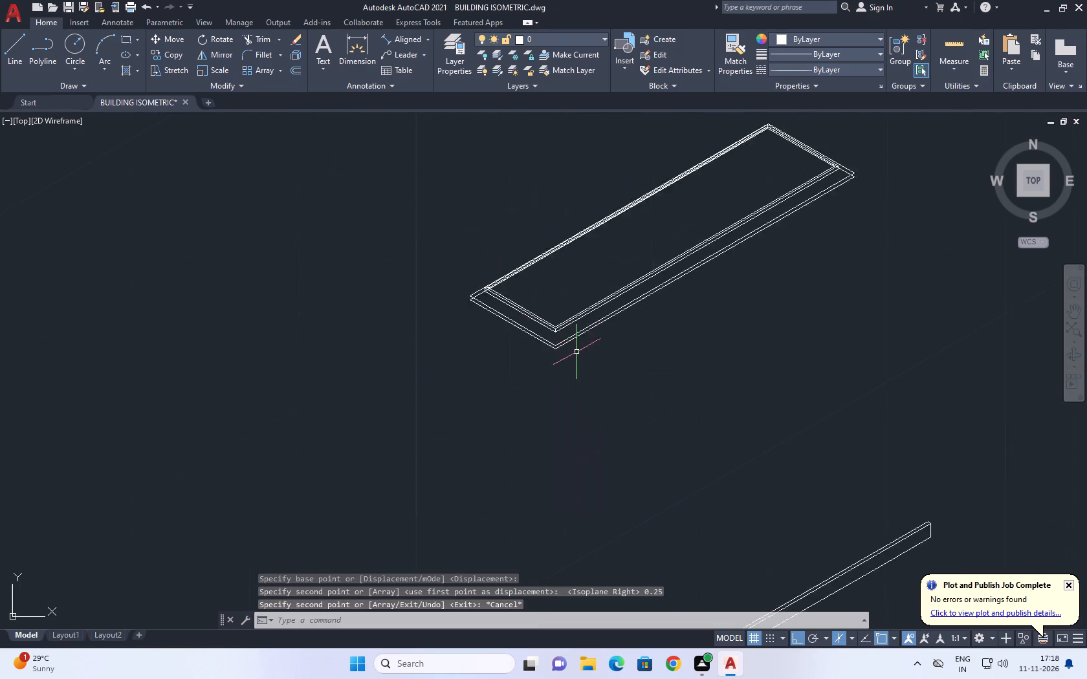
pyautogui.scroll(-2, 576, 350)
pyautogui.scroll(3, 560, 343)
pyautogui.scroll(-1, 518, 332)
pyautogui.moveTo(525, 354); pyautogui.dragTo(531, 380, button='middle')
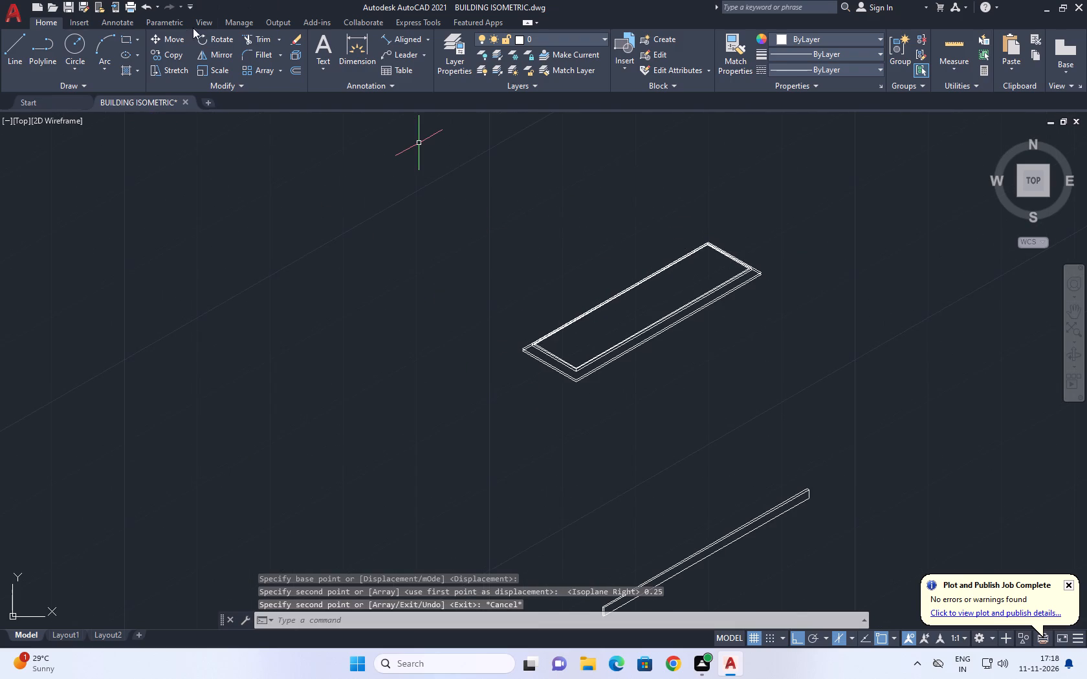
pyautogui.click(22, 50)
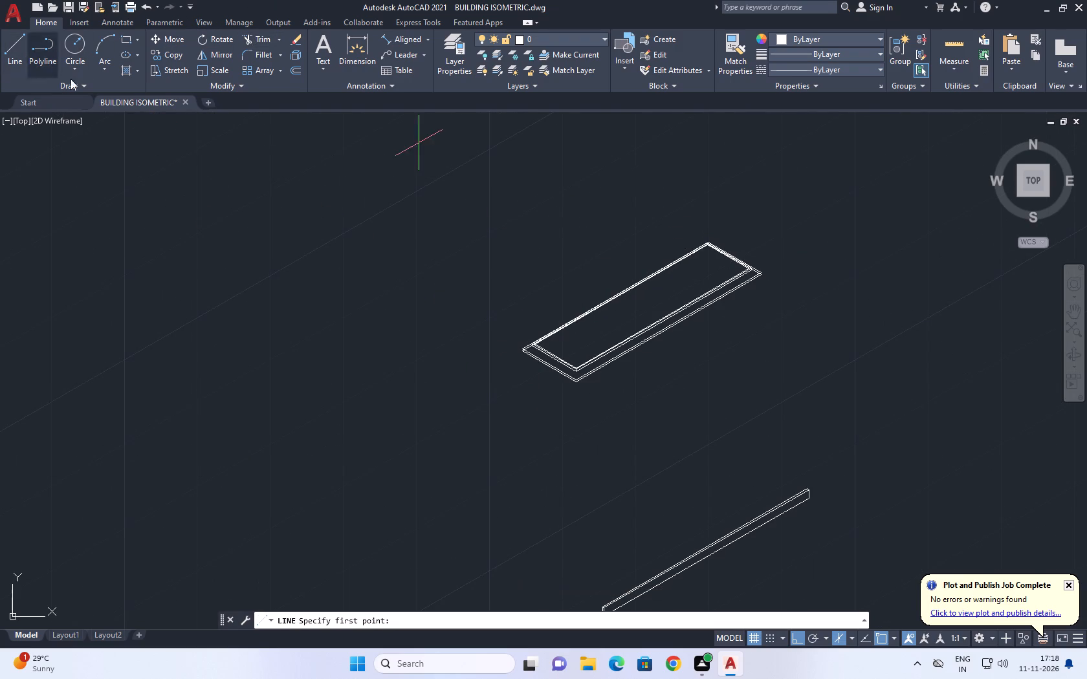
pyautogui.scroll(7, 562, 381)
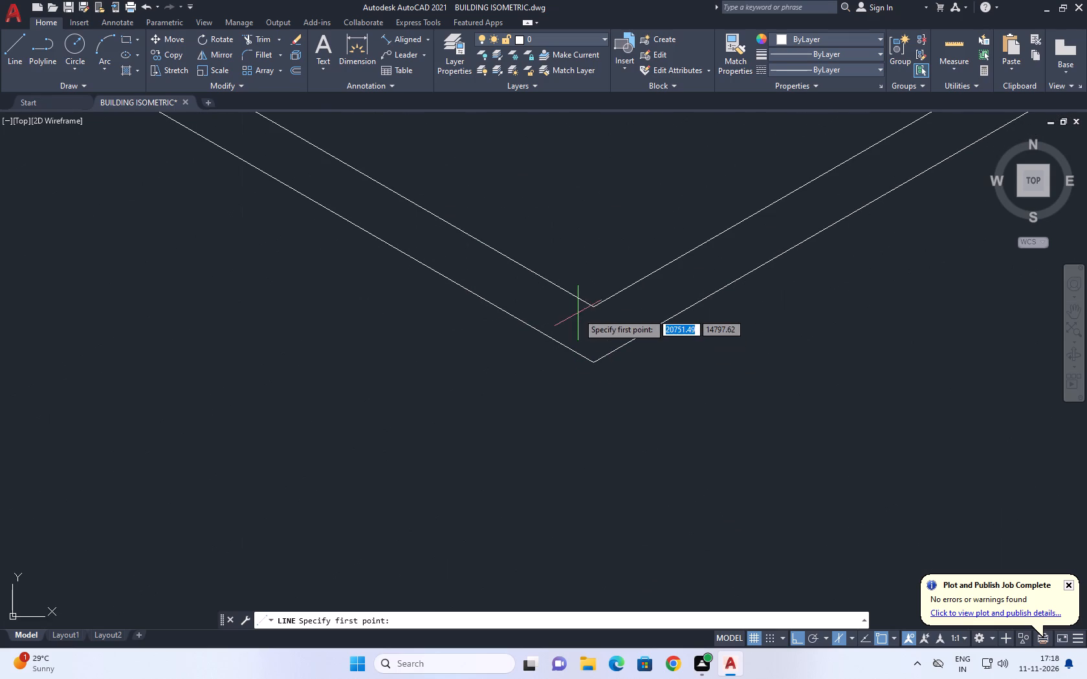
pyautogui.click(589, 308)
pyautogui.click(598, 358)
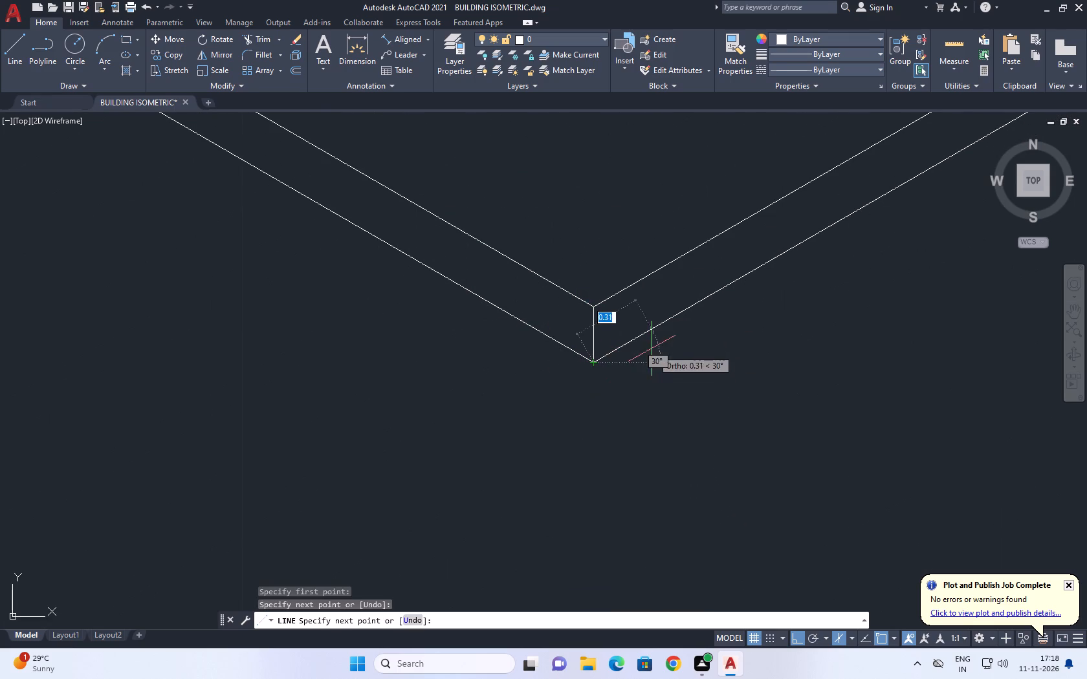
pyautogui.rightClick(652, 349)
pyautogui.click(686, 371)
# Draw a vertical line joining the upper and lower outer outlines at their right corner.
pyautogui.scroll(-6, 556, 369)
pyautogui.moveTo(795, 263); pyautogui.dragTo(703, 353, button='middle')
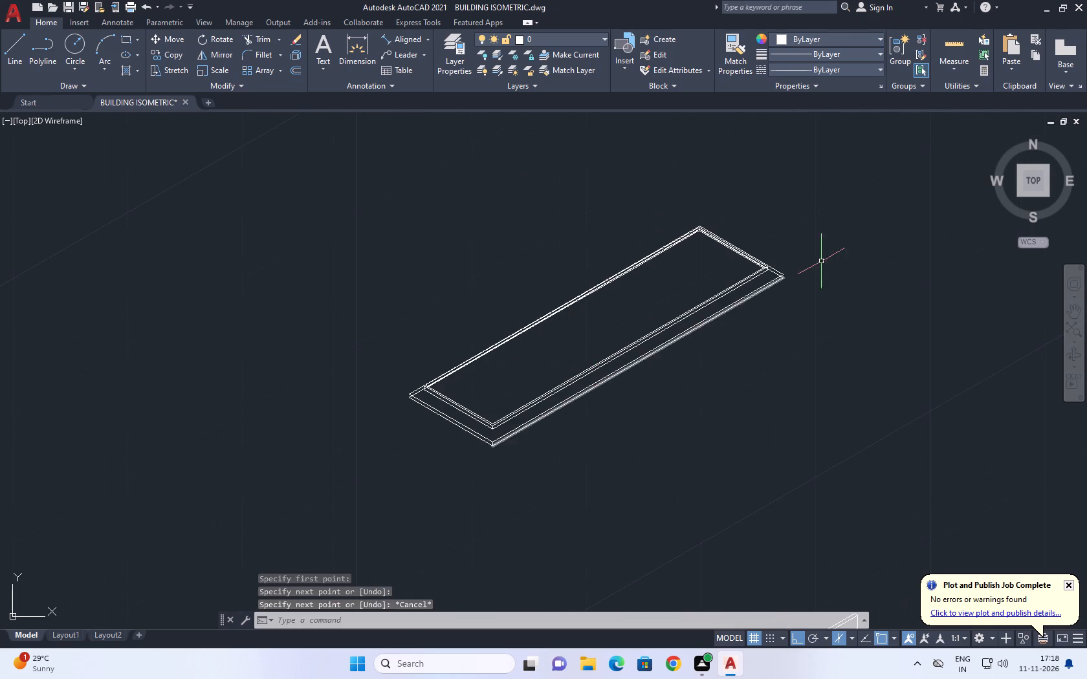
pyautogui.rightClick(831, 244)
pyautogui.click(872, 255)
pyautogui.scroll(6, 776, 283)
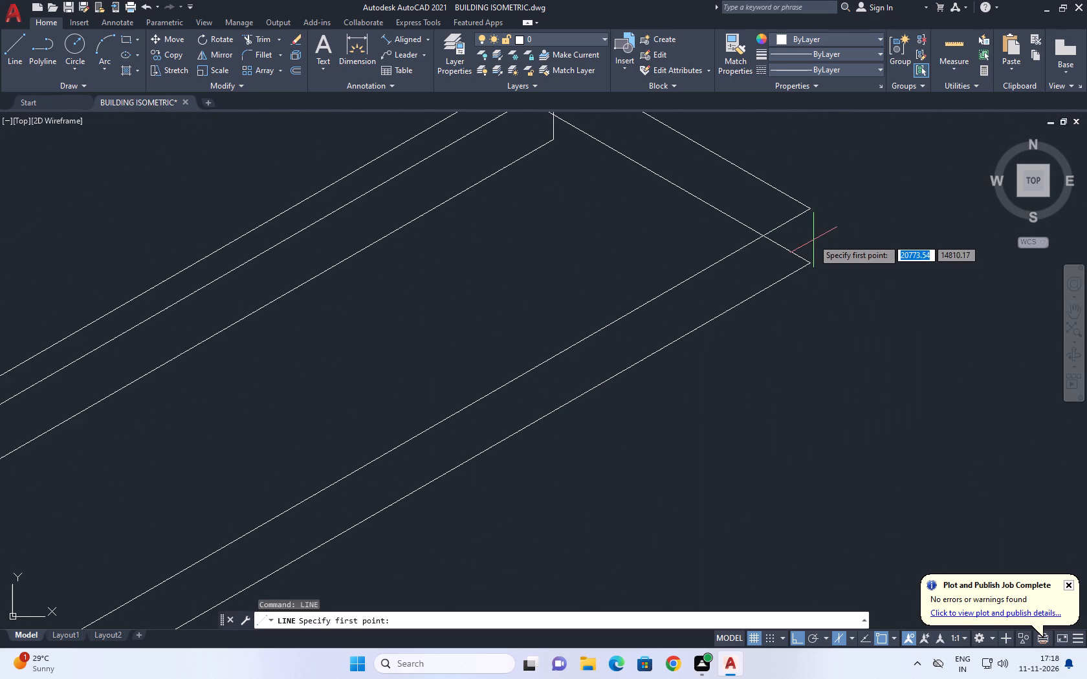
pyautogui.click(808, 209)
pyautogui.click(812, 265)
pyautogui.moveTo(894, 230); pyautogui.dragTo(887, 228, button='right')
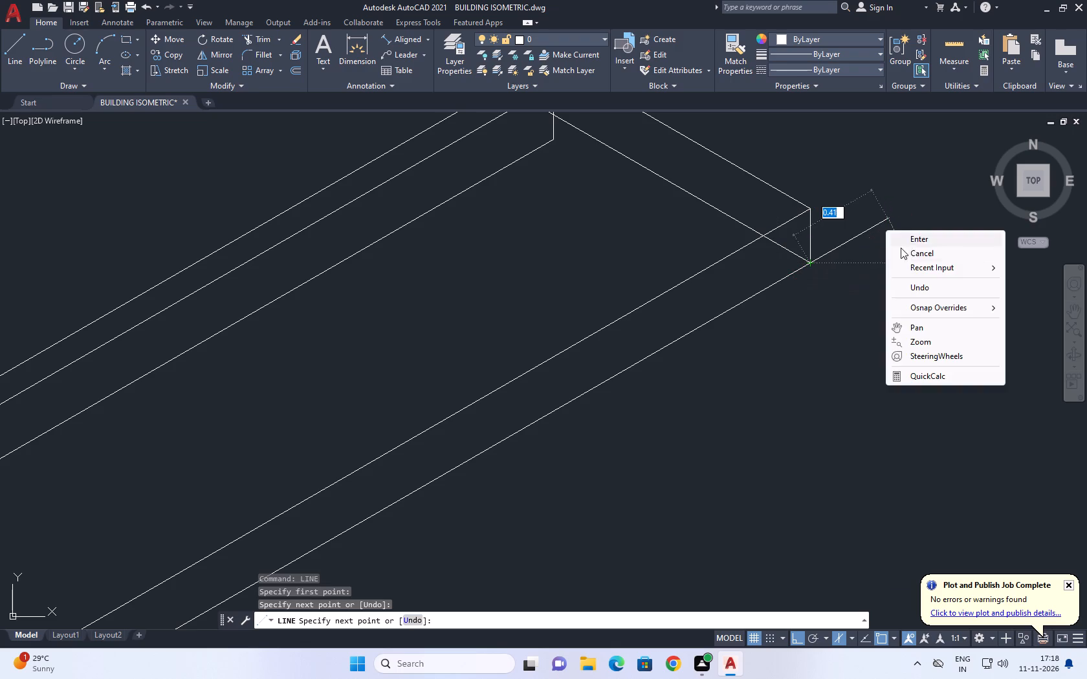
pyautogui.click(919, 250)
# Draw a vertical line joining the upper and lower outer outlines at their left corner.
pyautogui.scroll(-3, 736, 221)
pyautogui.rightClick(745, 216)
pyautogui.click(800, 217)
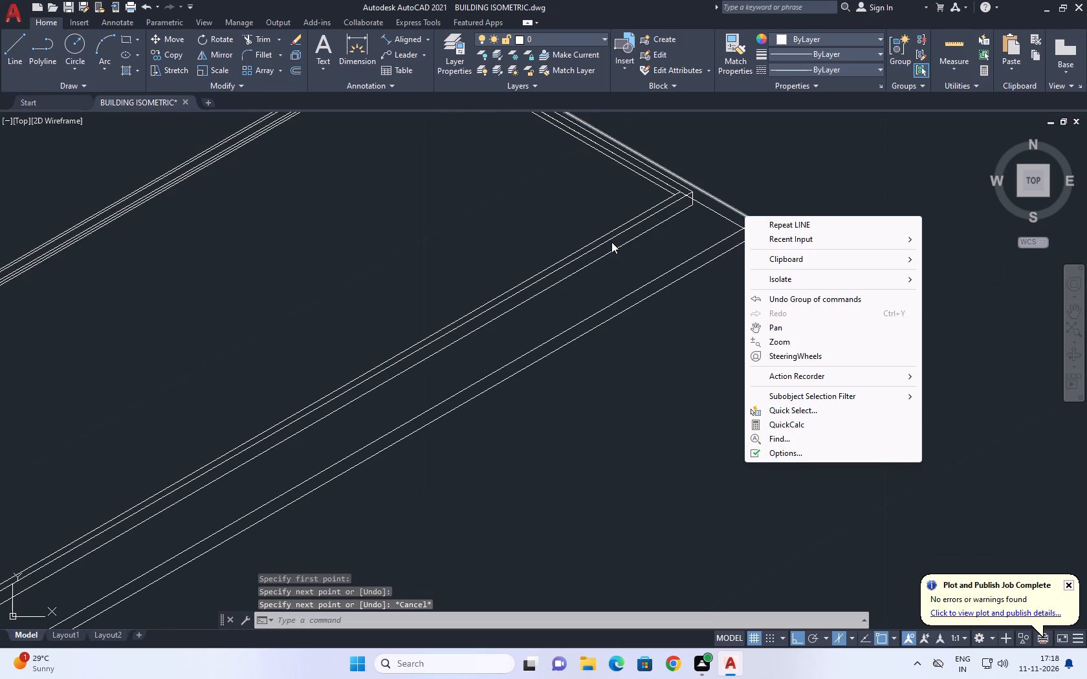
pyautogui.click(798, 222)
pyautogui.scroll(-3, 782, 248)
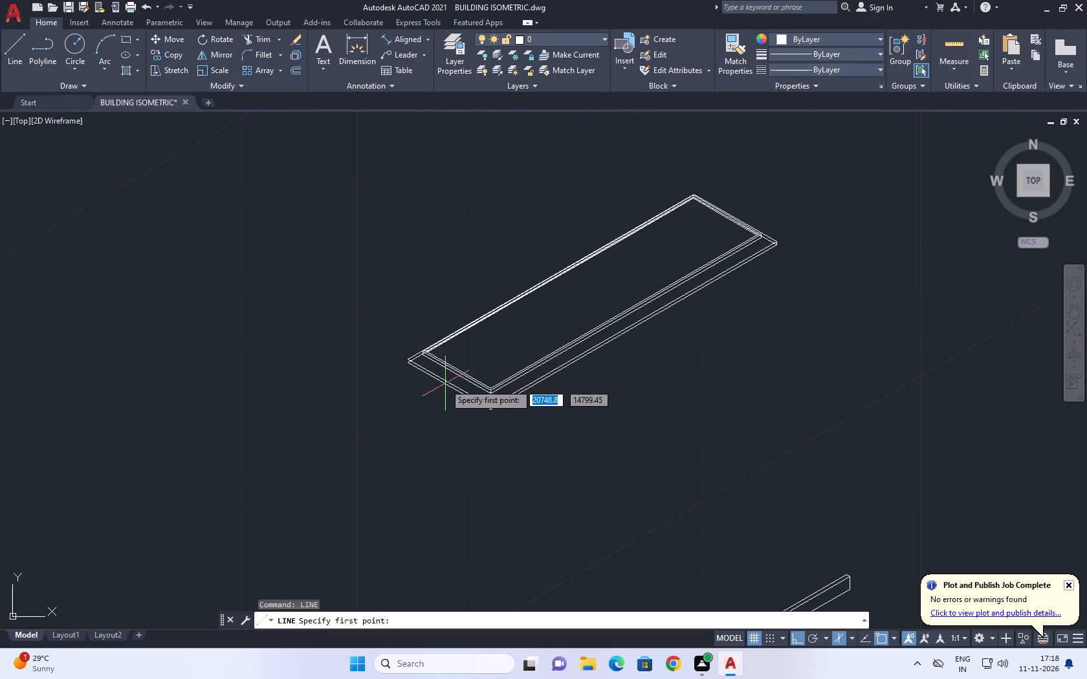
pyautogui.scroll(3, 444, 383)
pyautogui.scroll(3, 300, 294)
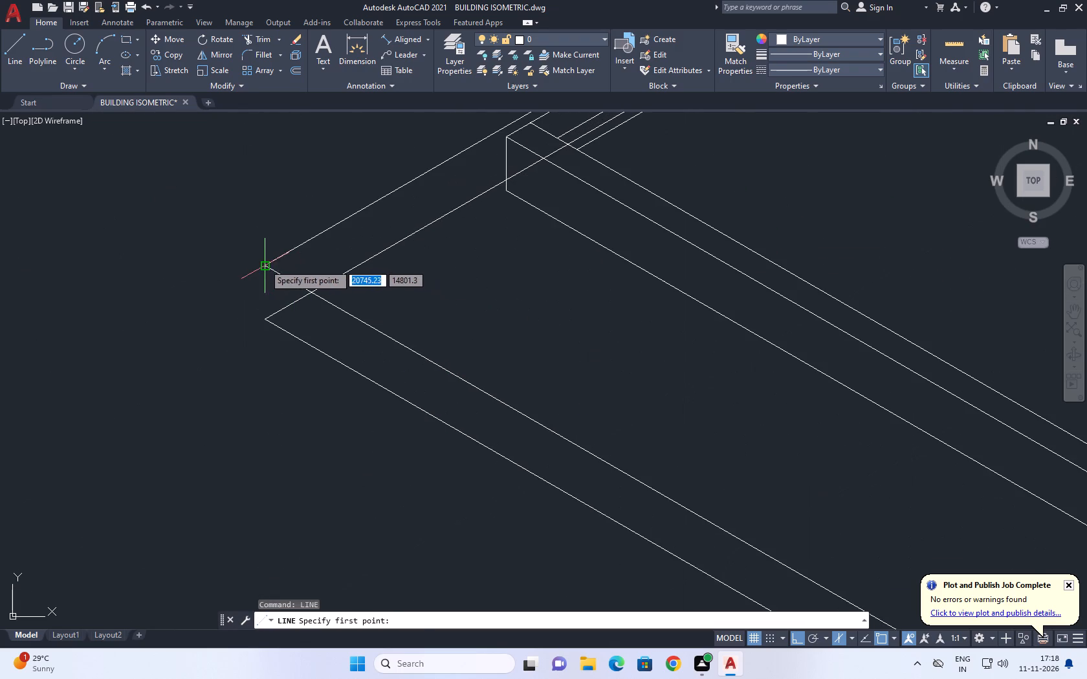
pyautogui.click(264, 264)
pyautogui.click(266, 314)
pyautogui.rightClick(389, 257)
pyautogui.click(452, 276)
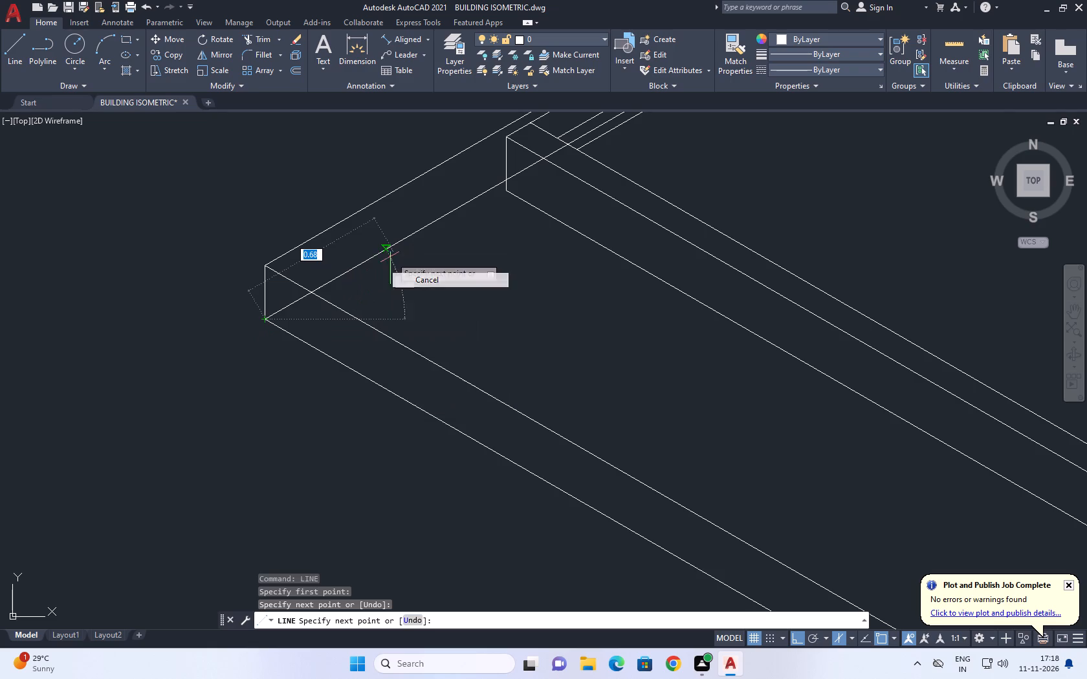
# Trim the lower back outline where the slab hides it, starting at the slab's left corner.
pyautogui.scroll(-4, 368, 282)
pyautogui.moveTo(712, 255); pyautogui.dragTo(571, 440, button='middle')
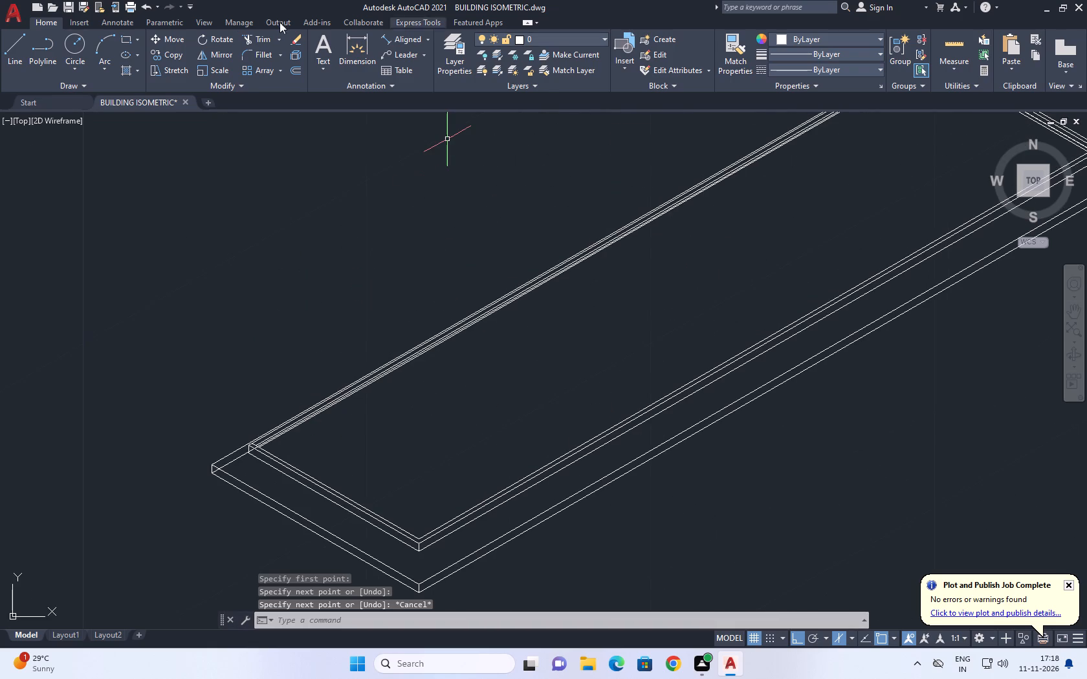
pyautogui.click(261, 34)
pyautogui.scroll(3, 229, 450)
pyautogui.scroll(2, 367, 436)
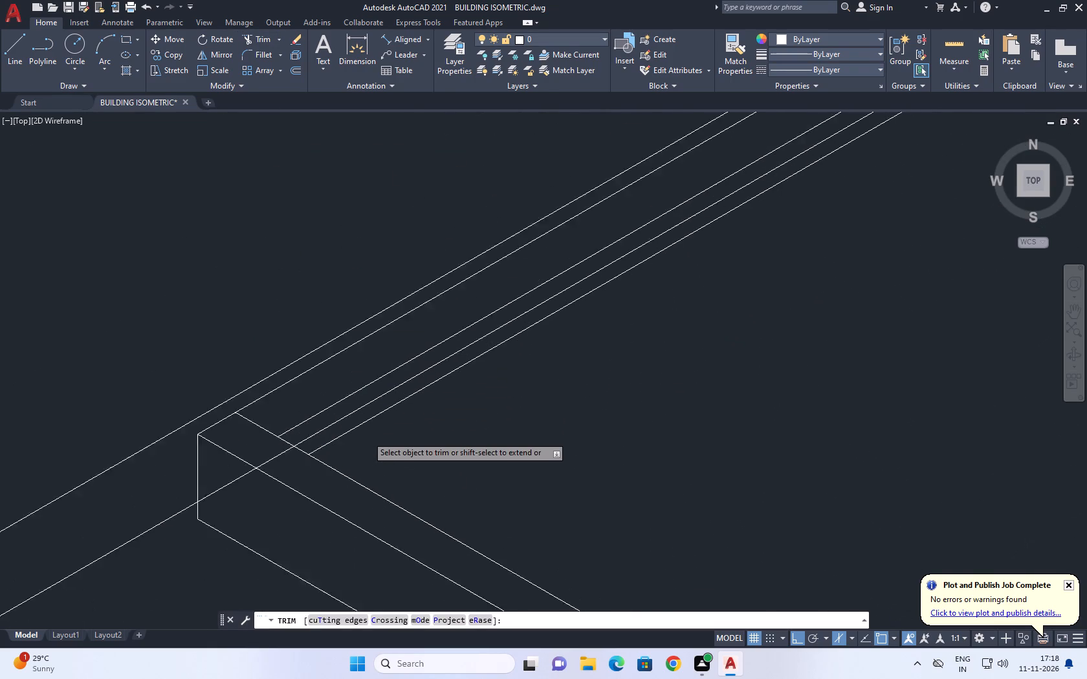
pyautogui.scroll(2, 368, 435)
pyautogui.click(360, 358)
pyautogui.click(153, 476)
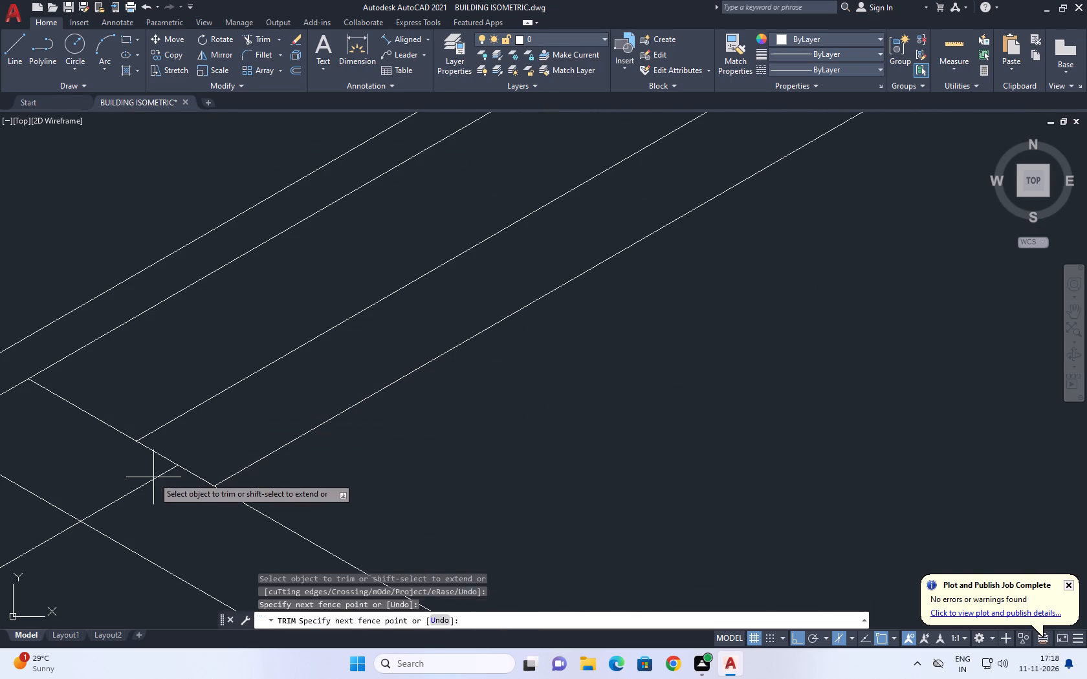
pyautogui.click(154, 486)
pyautogui.scroll(-9, 151, 469)
pyautogui.scroll(6, 203, 446)
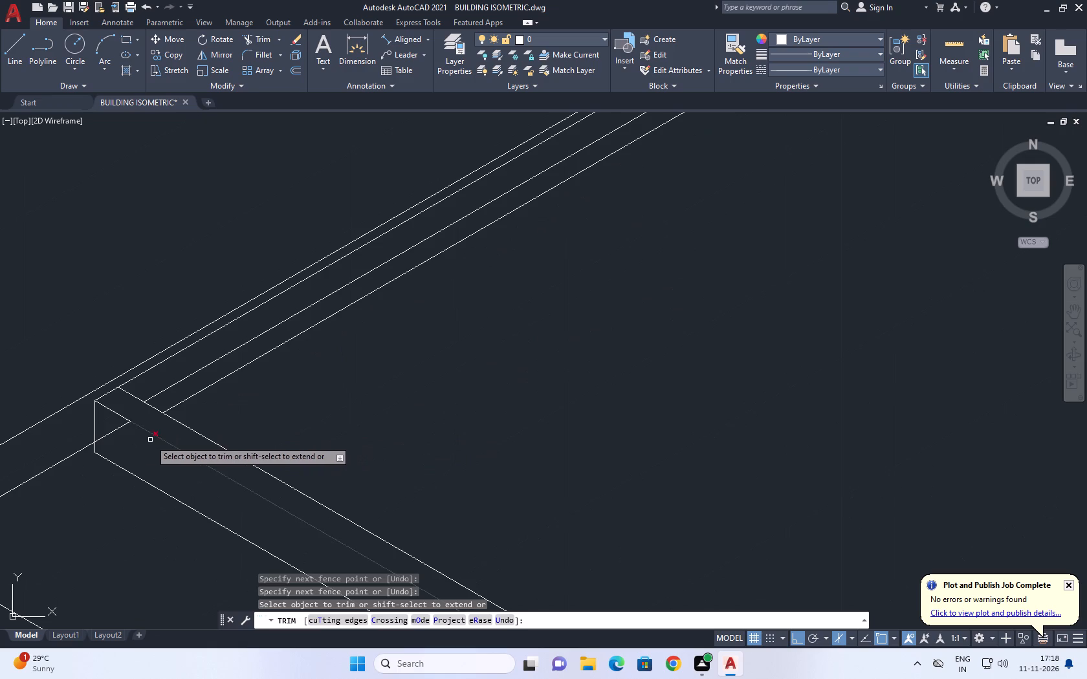
pyautogui.click(112, 429)
# Trim the hidden parts of the lower back-right outline at the slab's right corner and at the outer outline's right corner.
pyautogui.scroll(-5, 208, 445)
pyautogui.moveTo(662, 253); pyautogui.dragTo(573, 471, button='middle')
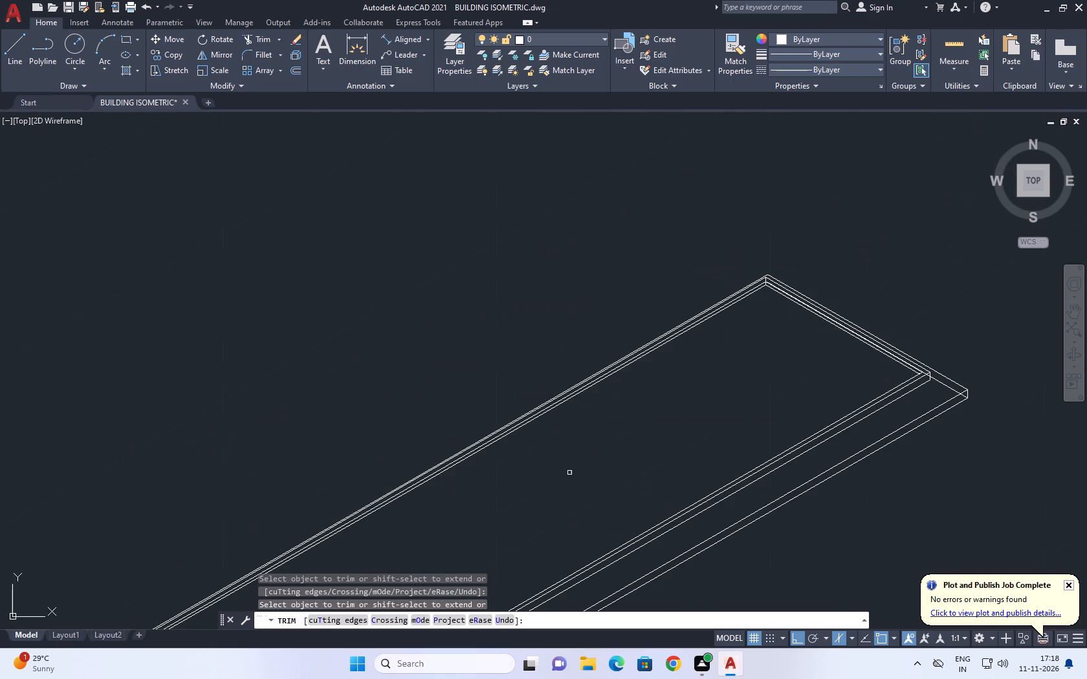
pyautogui.scroll(3, 752, 289)
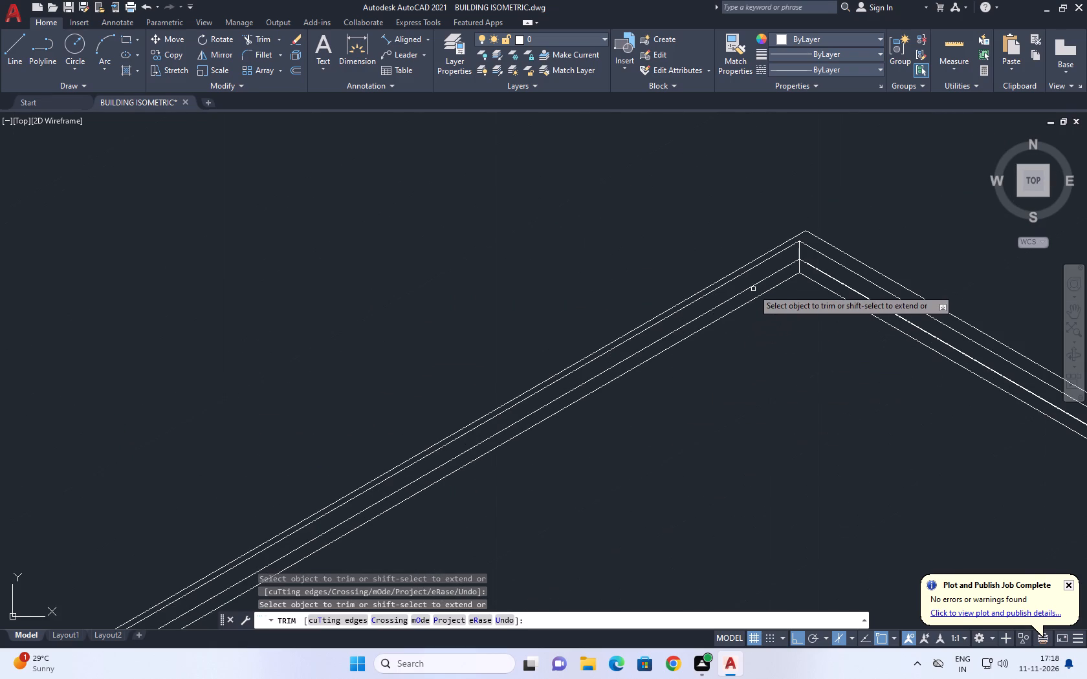
pyautogui.scroll(-4, 792, 237)
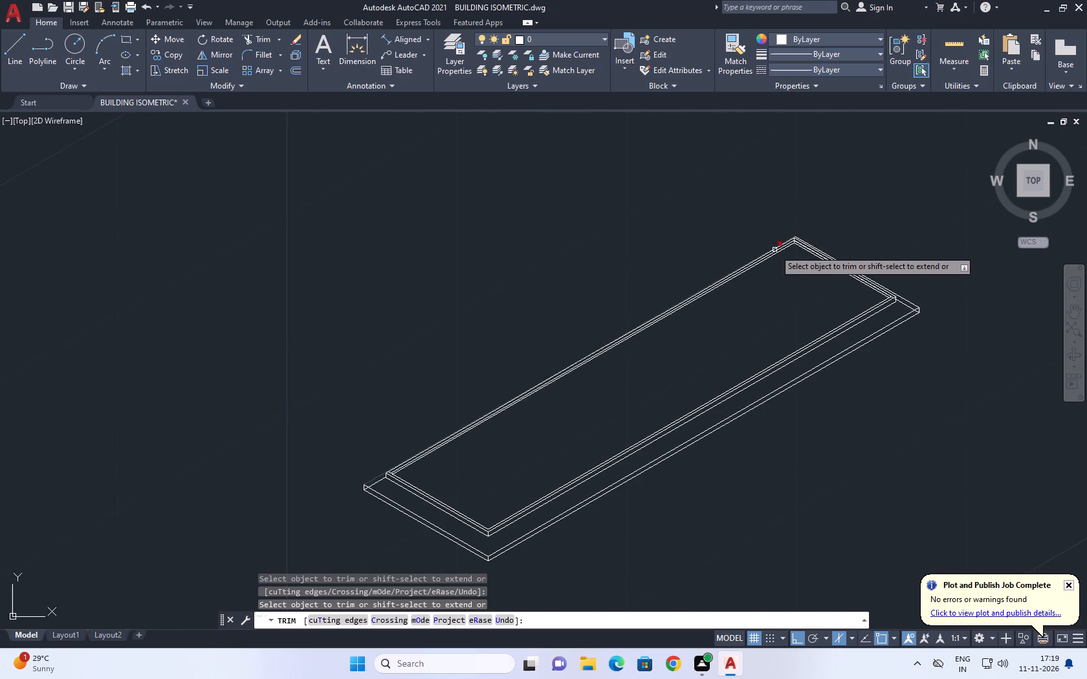
pyautogui.scroll(6, 774, 250)
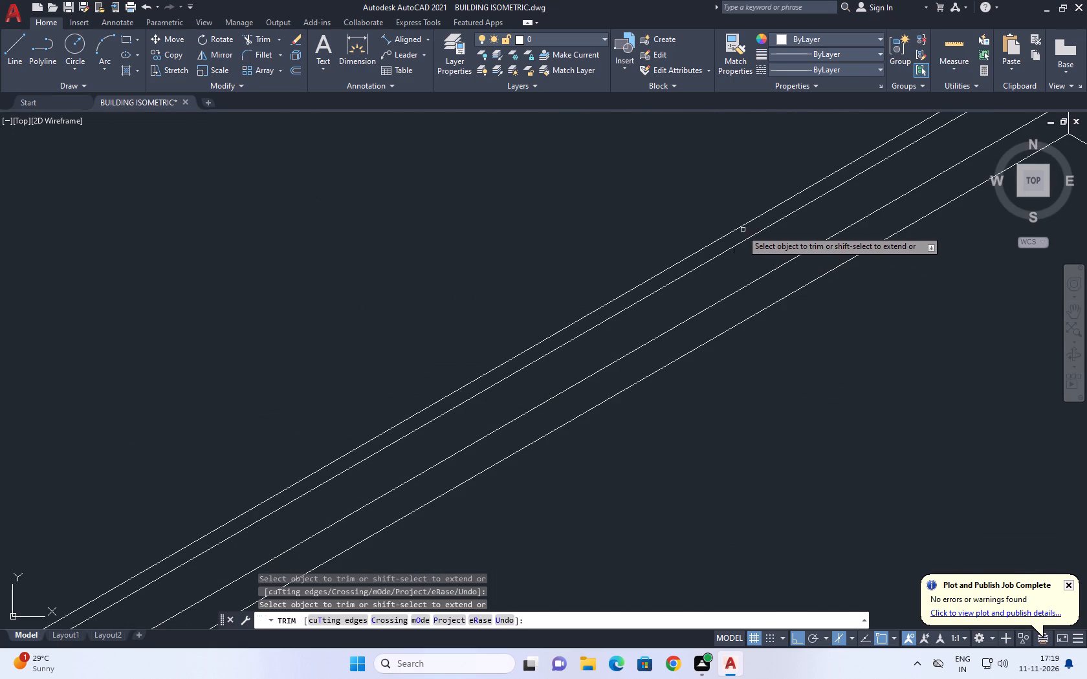
pyautogui.scroll(-5, 677, 223)
pyautogui.scroll(2, 870, 292)
pyautogui.scroll(4, 862, 343)
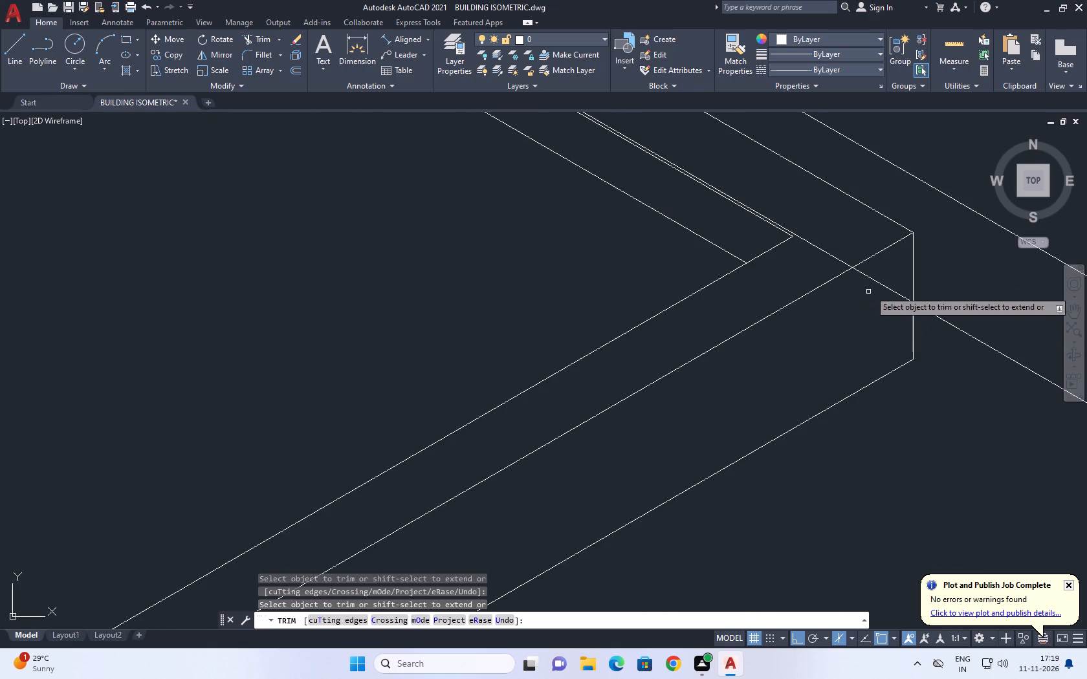
pyautogui.click(876, 285)
pyautogui.scroll(1, 876, 285)
pyautogui.click(823, 239)
pyautogui.click(789, 248)
pyautogui.scroll(-8, 778, 255)
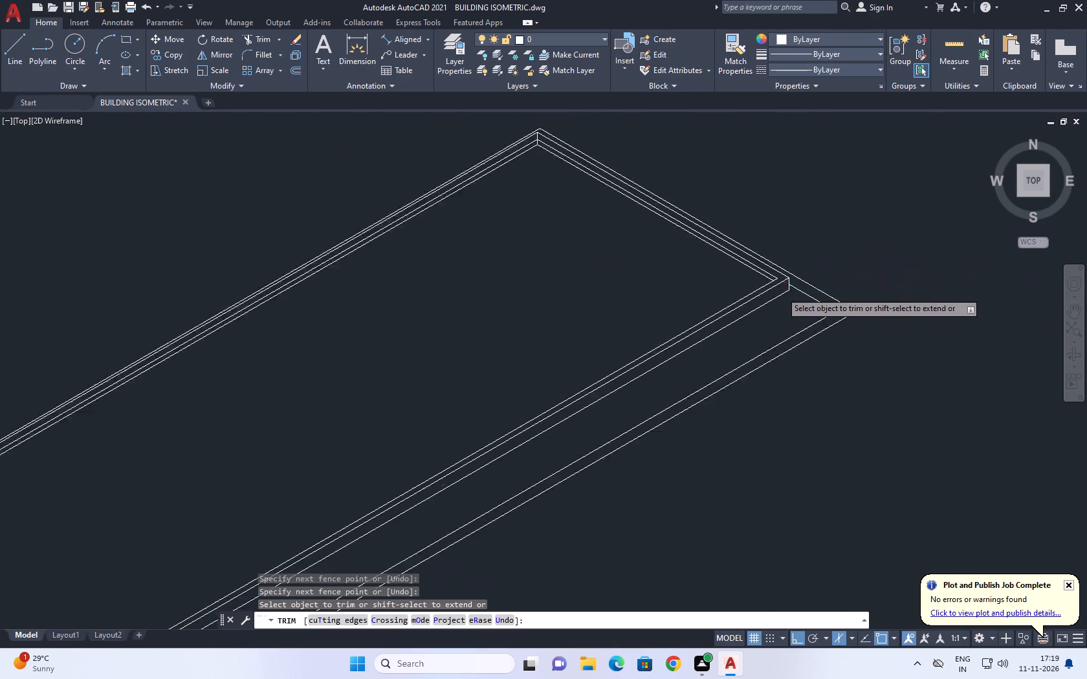
pyautogui.scroll(1, 646, 217)
pyautogui.moveTo(958, 349); pyautogui.dragTo(852, 310, button='middle')
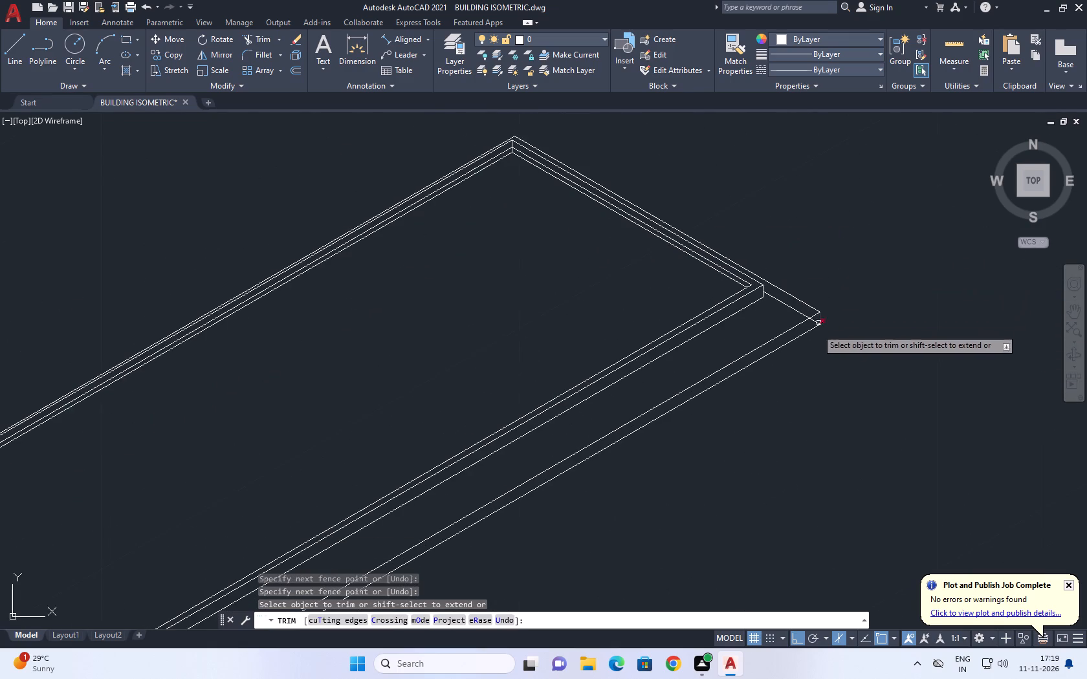
pyautogui.scroll(4, 815, 332)
pyautogui.click(808, 291)
pyautogui.rightClick(854, 357)
pyautogui.click(892, 382)
# Erase the leftover lower-outline segment between the slab's right corner and the outer outline's right corner.
pyautogui.scroll(-1, 840, 364)
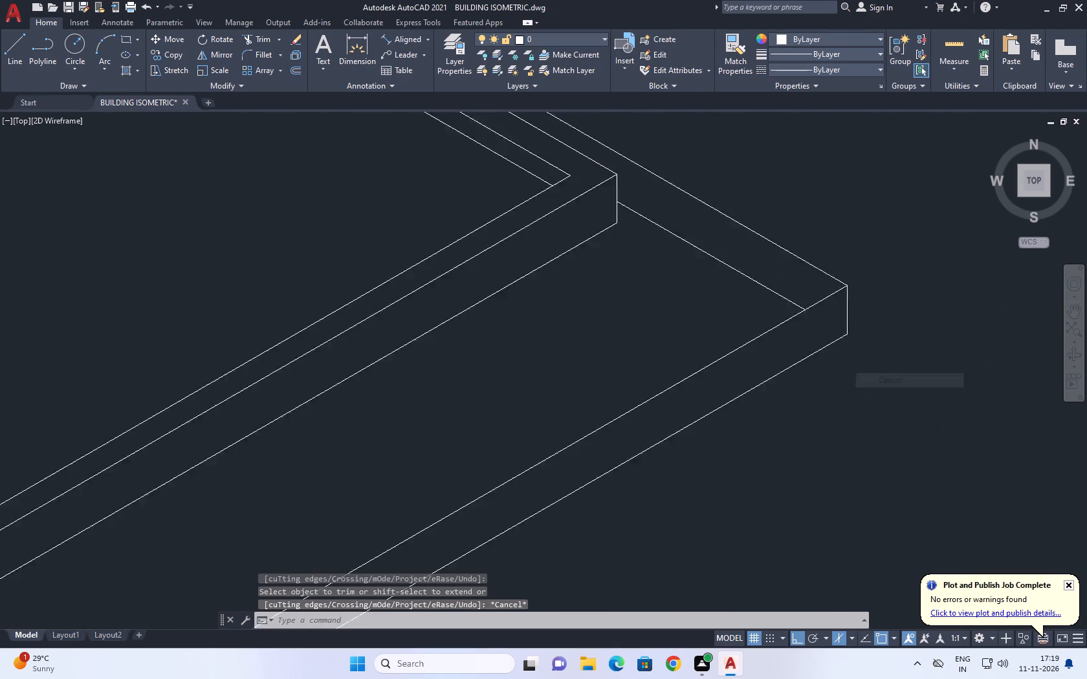
pyautogui.scroll(-4, 839, 363)
pyautogui.moveTo(776, 393); pyautogui.dragTo(862, 250, button='middle')
pyautogui.moveTo(699, 432); pyautogui.dragTo(756, 326, button='middle')
pyautogui.scroll(-2, 628, 374)
pyautogui.scroll(2, 734, 257)
pyautogui.scroll(3, 808, 279)
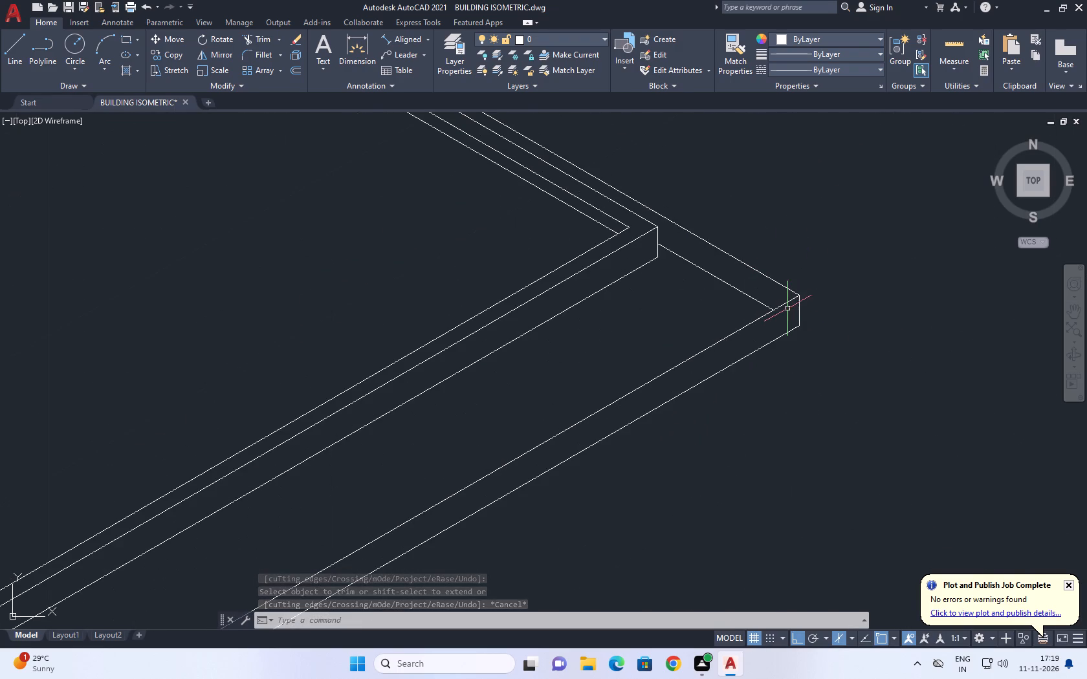
pyautogui.moveTo(721, 286); pyautogui.dragTo(739, 308, button='middle')
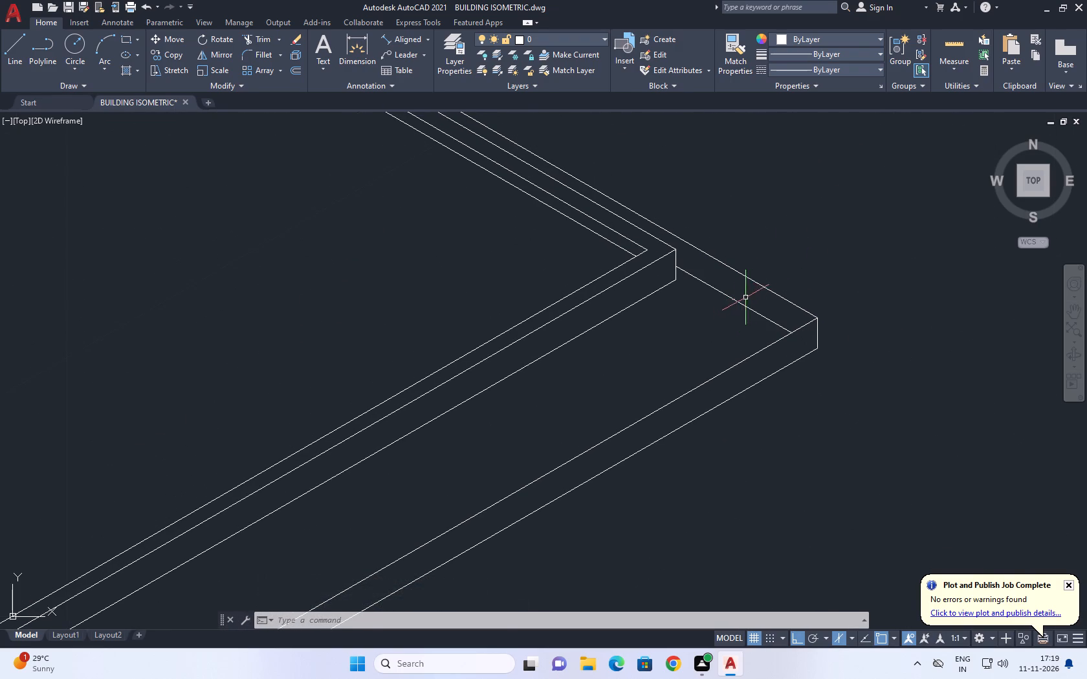
pyautogui.click(760, 311)
pyautogui.click(752, 319)
pyautogui.rightClick(820, 224)
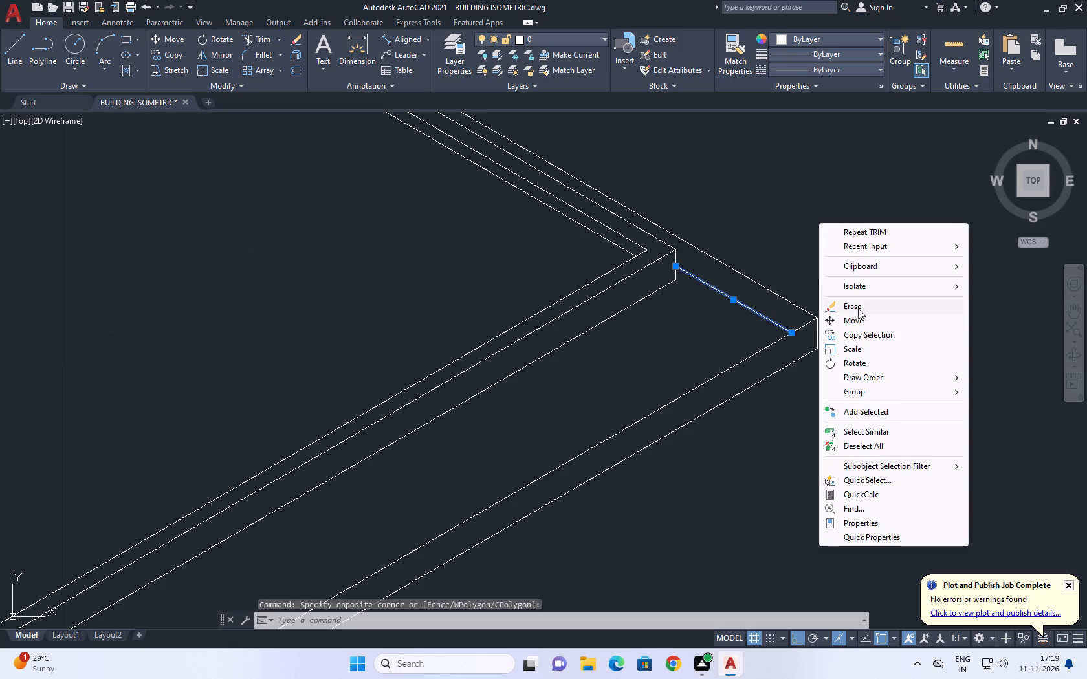
pyautogui.click(857, 310)
# Erase the leftover lower-outline segment between the slab's left corner and the outer outline's left corner.
pyautogui.scroll(-4, 758, 312)
pyautogui.moveTo(725, 341); pyautogui.dragTo(763, 329, button='middle')
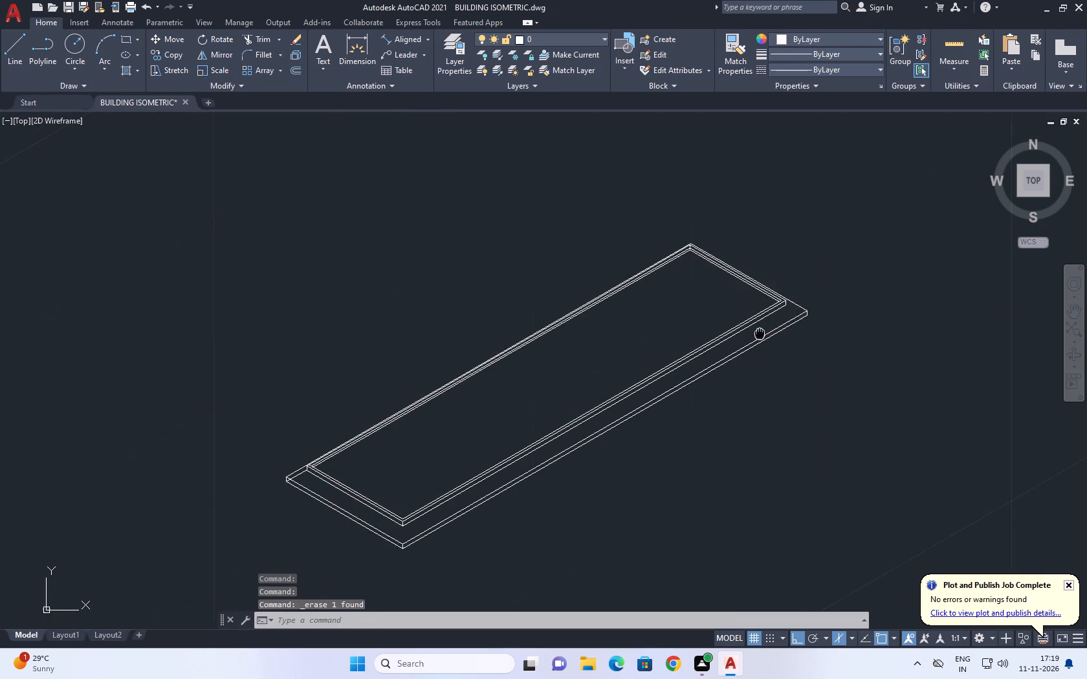
pyautogui.moveTo(763, 329); pyautogui.dragTo(773, 301, button='middle')
pyautogui.scroll(3, 347, 451)
pyautogui.scroll(1, 190, 414)
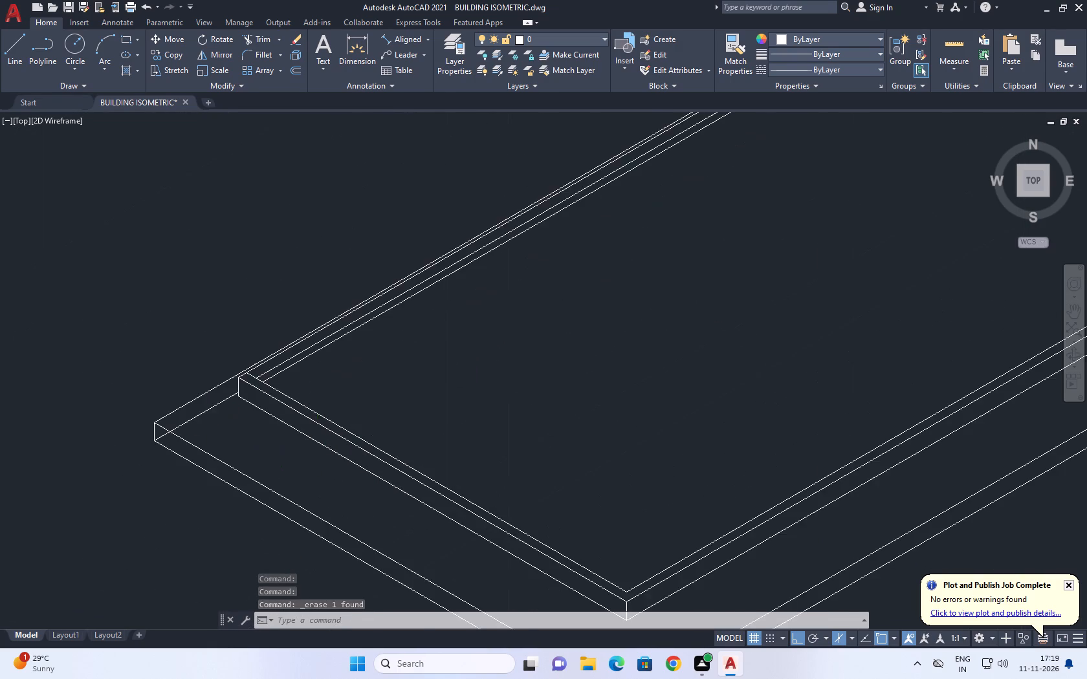
pyautogui.scroll(1, 190, 414)
pyautogui.click(208, 413)
pyautogui.click(198, 427)
pyautogui.press('Delete')
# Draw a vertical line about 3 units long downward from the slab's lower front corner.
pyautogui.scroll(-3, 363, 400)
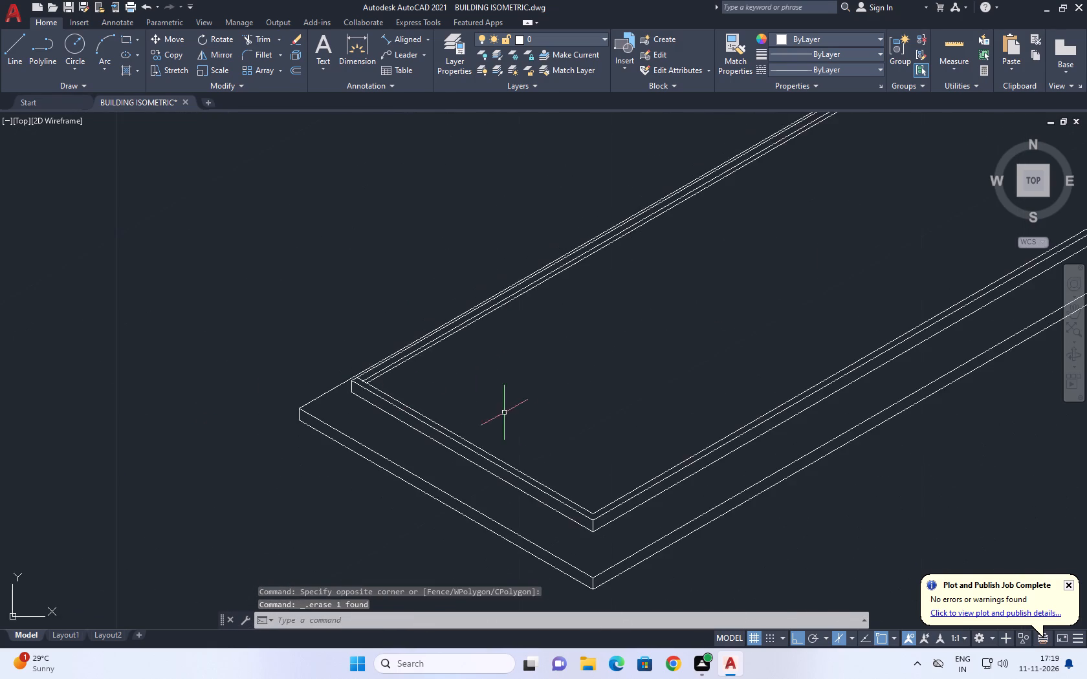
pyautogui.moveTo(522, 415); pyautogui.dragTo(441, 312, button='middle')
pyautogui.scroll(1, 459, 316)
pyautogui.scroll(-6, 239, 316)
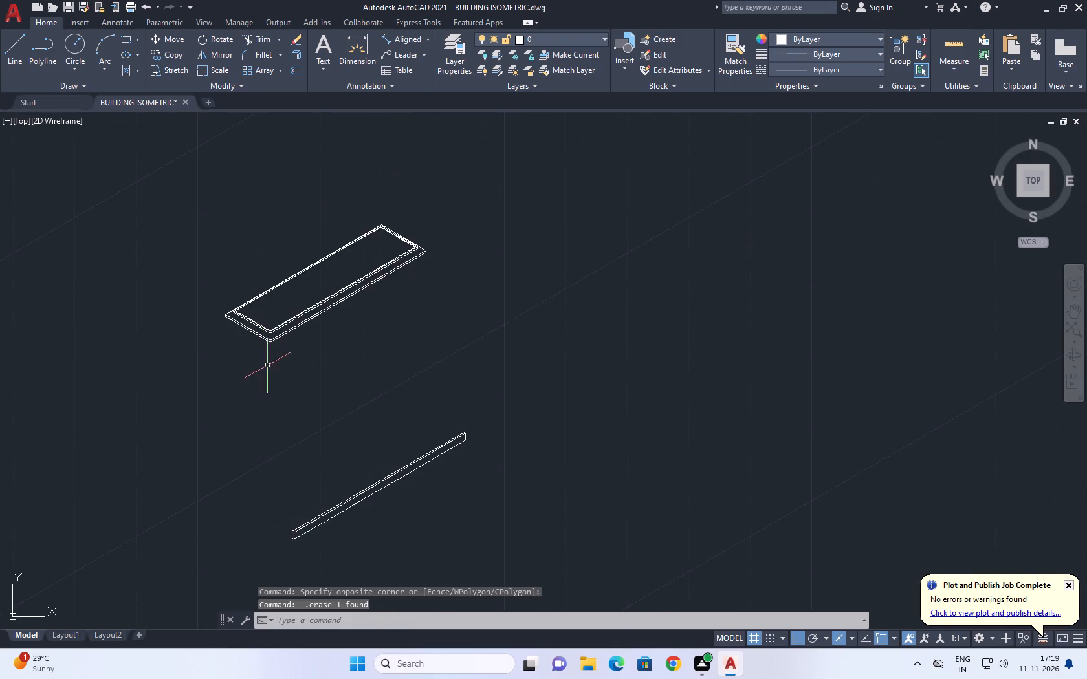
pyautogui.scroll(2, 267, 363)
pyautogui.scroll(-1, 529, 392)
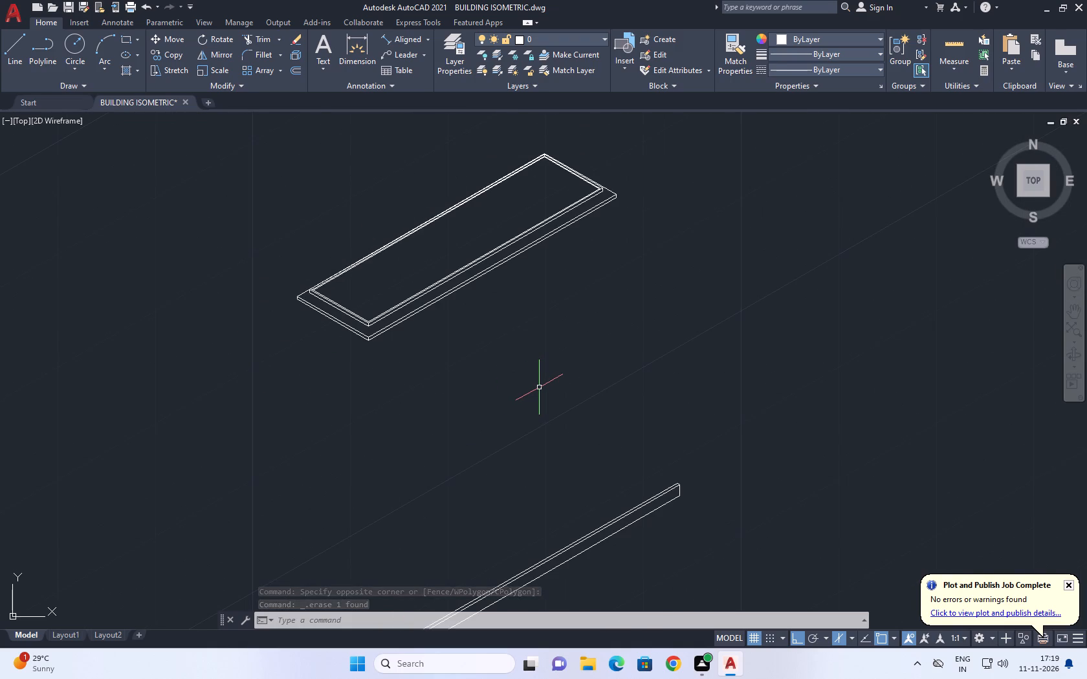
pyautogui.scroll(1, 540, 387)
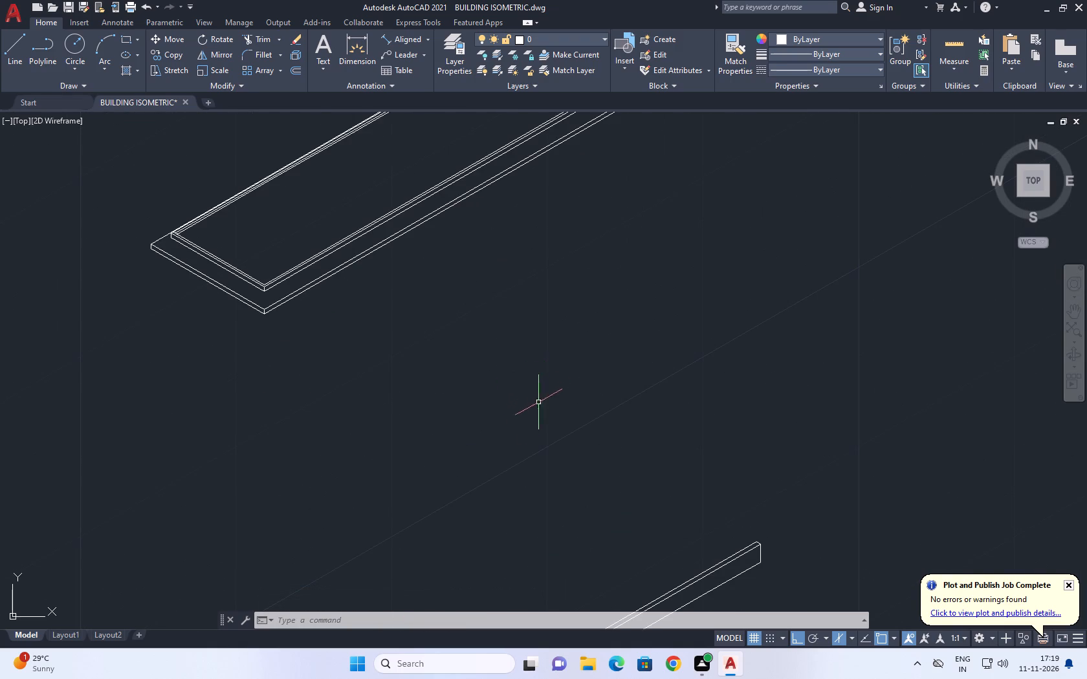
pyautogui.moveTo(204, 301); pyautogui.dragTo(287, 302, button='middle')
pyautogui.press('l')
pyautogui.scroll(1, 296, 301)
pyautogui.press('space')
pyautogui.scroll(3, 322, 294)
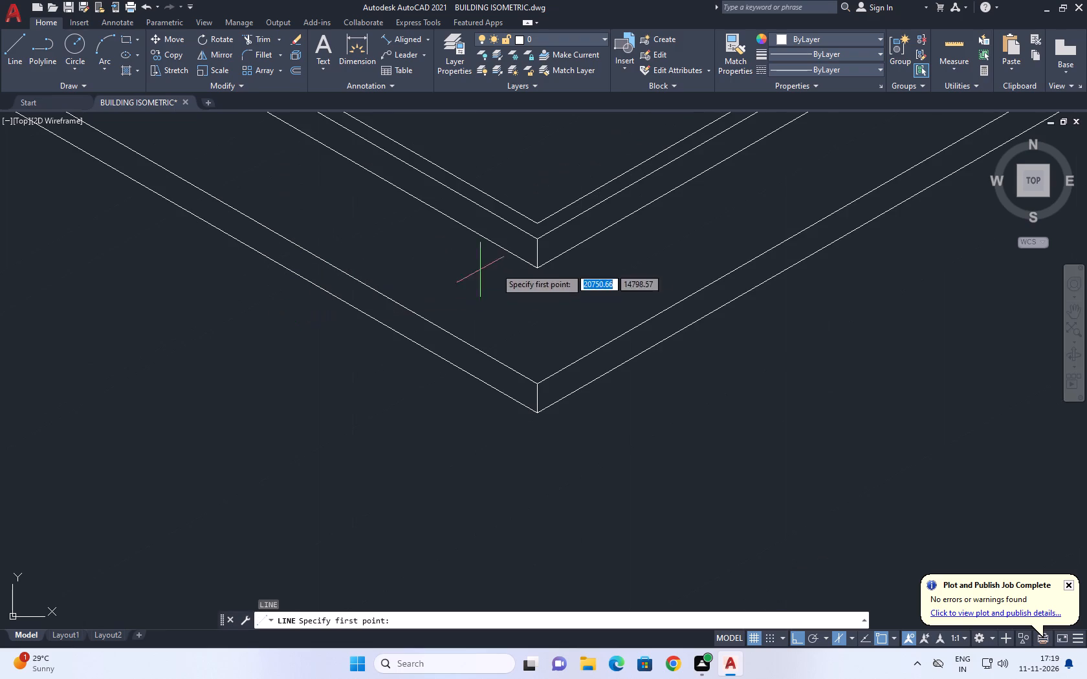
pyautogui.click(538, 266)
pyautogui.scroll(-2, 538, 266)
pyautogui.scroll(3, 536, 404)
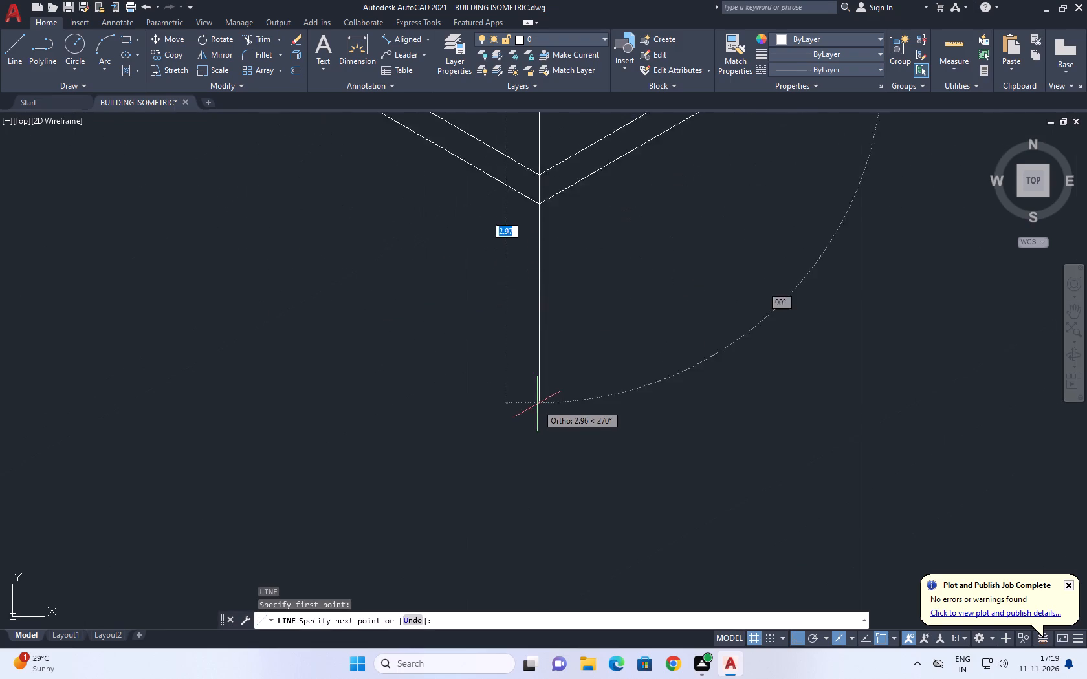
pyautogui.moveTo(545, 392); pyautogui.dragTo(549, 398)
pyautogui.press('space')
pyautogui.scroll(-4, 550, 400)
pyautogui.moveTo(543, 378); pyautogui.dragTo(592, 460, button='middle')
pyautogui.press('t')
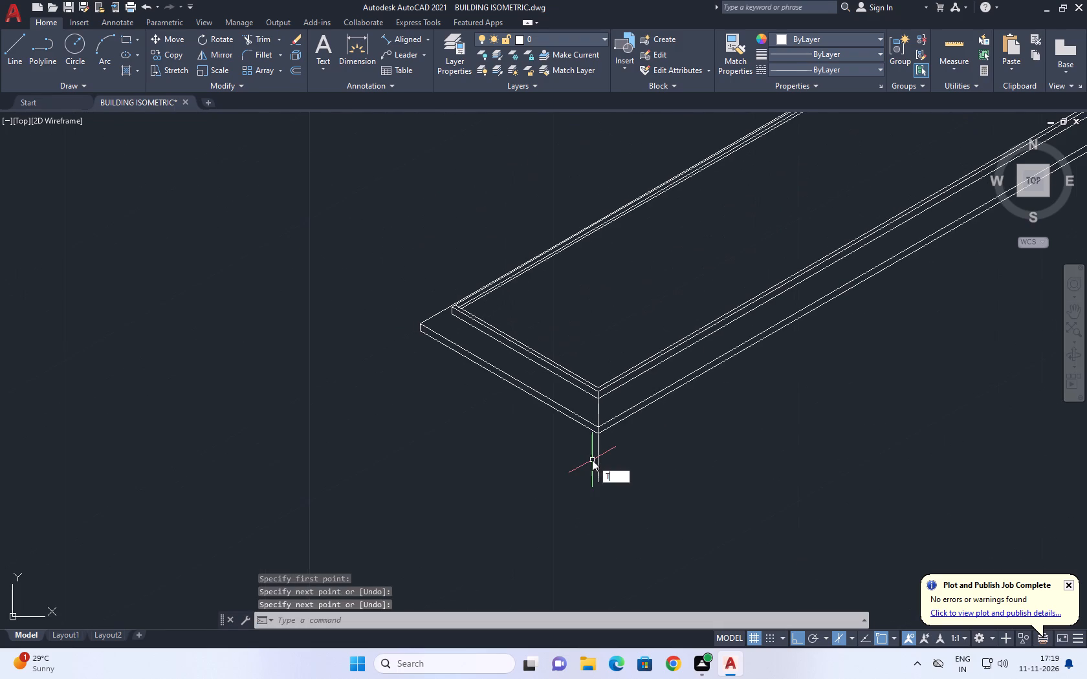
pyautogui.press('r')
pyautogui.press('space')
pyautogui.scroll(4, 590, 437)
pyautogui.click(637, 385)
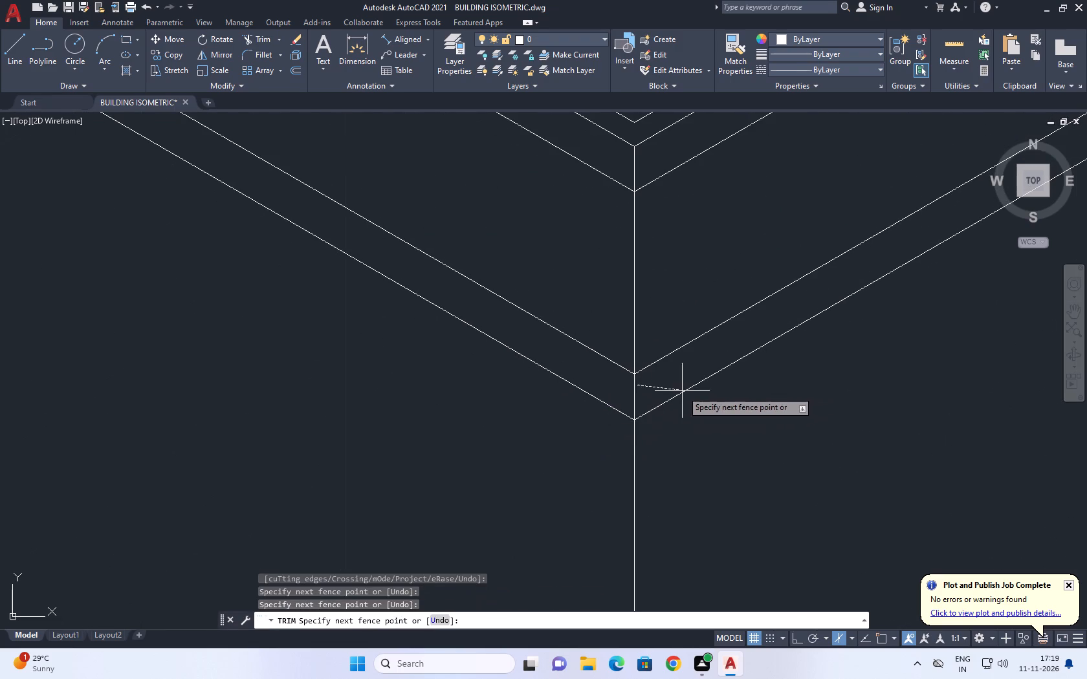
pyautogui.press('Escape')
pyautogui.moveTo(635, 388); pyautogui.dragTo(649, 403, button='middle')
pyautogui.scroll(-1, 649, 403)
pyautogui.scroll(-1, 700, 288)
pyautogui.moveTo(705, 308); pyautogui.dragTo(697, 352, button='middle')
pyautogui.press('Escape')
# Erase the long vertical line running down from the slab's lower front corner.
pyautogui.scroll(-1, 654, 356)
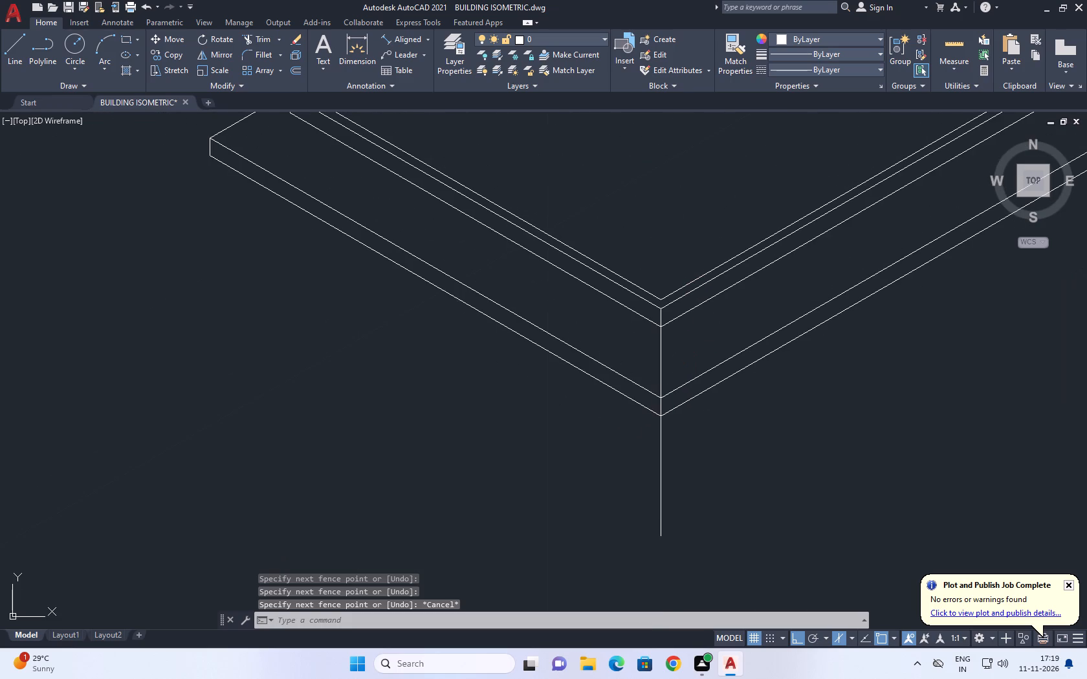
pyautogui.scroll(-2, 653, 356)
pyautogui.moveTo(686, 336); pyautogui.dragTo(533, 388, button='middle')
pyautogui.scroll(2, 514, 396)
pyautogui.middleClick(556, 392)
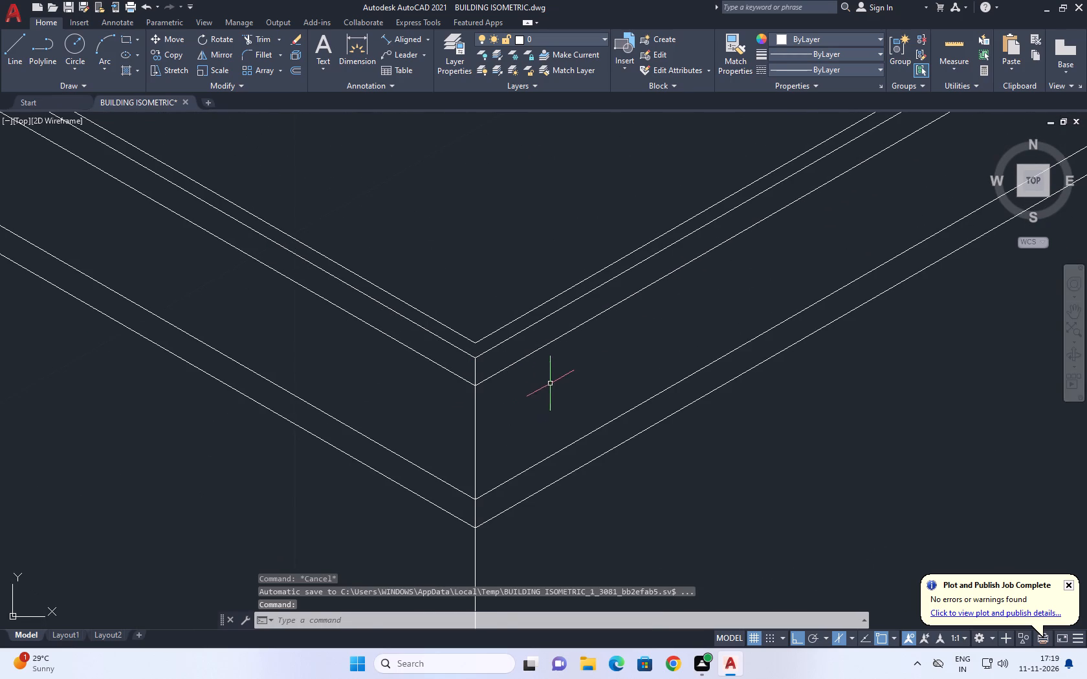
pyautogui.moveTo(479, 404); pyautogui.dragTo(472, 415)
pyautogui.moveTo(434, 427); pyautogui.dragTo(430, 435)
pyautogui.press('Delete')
# Draw a vertical line 14.1 units long downward from the outer outline's lower edge, just in front of its left corner.
pyautogui.scroll(-2, 489, 404)
pyautogui.moveTo(562, 349); pyautogui.dragTo(559, 352, button='middle')
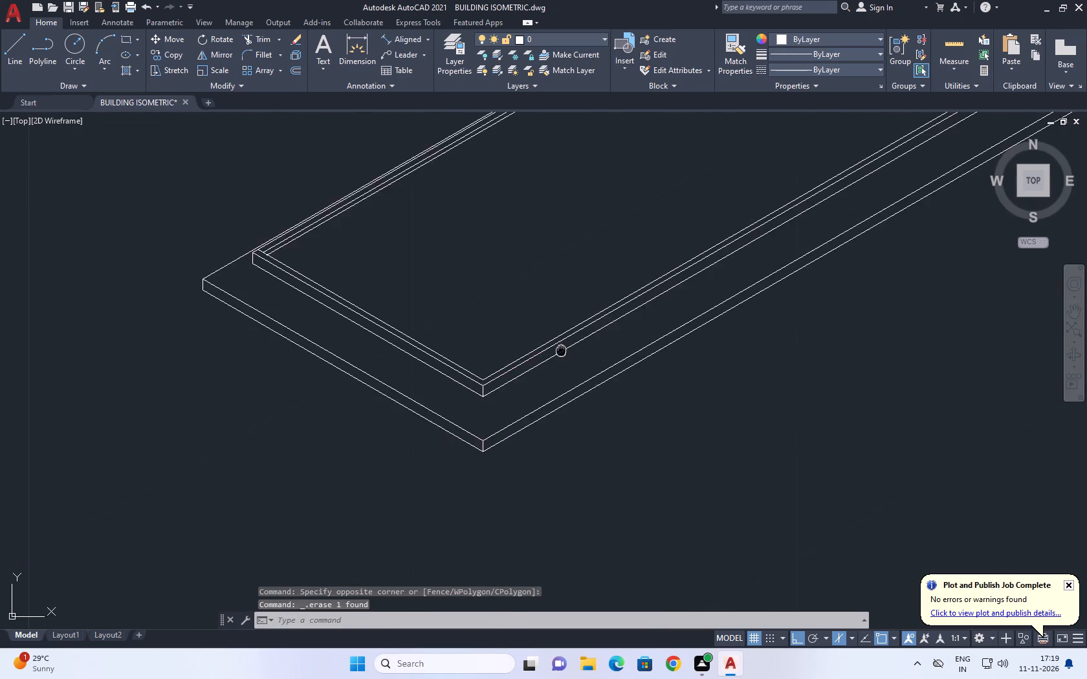
pyautogui.moveTo(559, 352); pyautogui.dragTo(514, 391, button='middle')
pyautogui.scroll(-2, 514, 391)
pyautogui.moveTo(655, 380); pyautogui.dragTo(604, 380, button='middle')
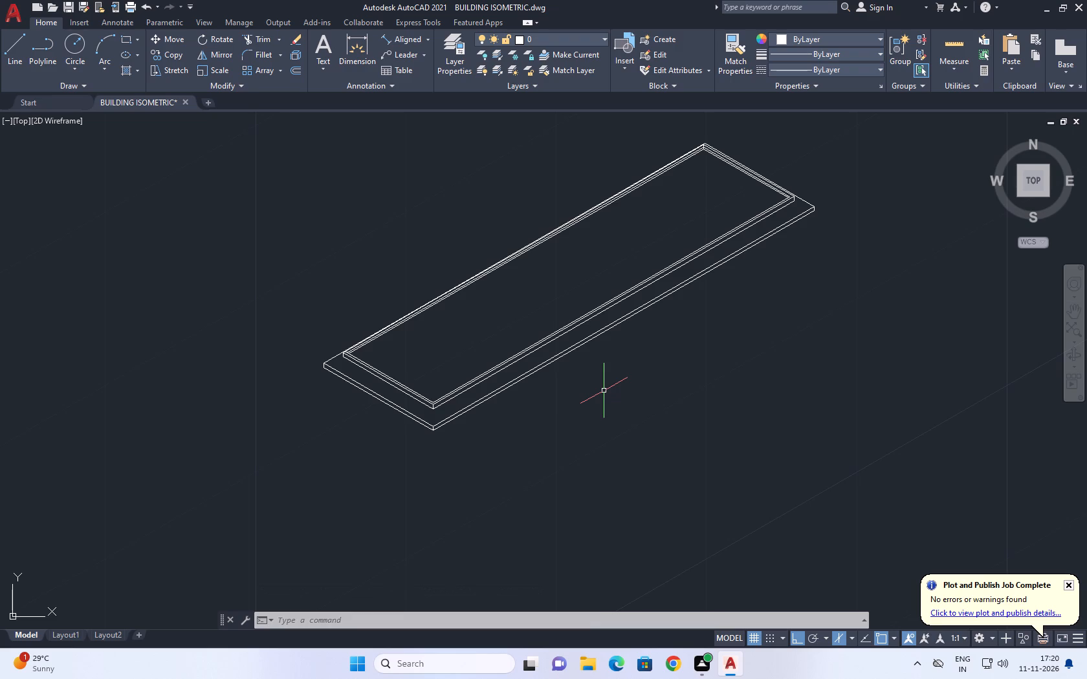
pyautogui.scroll(-1, 461, 422)
pyautogui.moveTo(367, 409); pyautogui.dragTo(518, 360, button='middle')
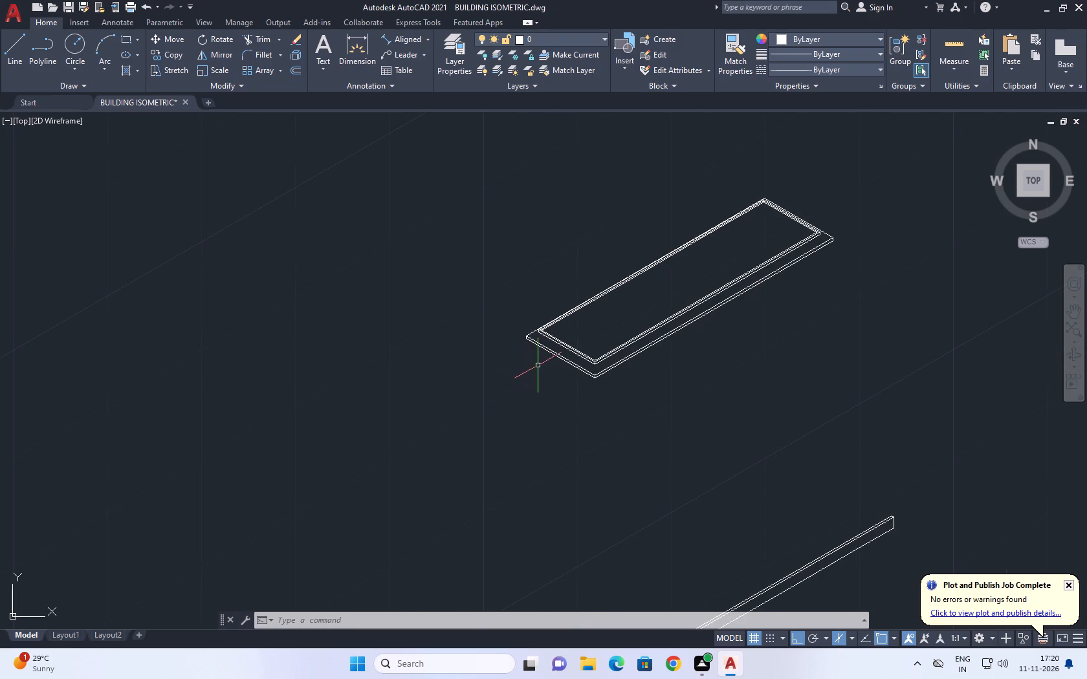
pyautogui.click(12, 43)
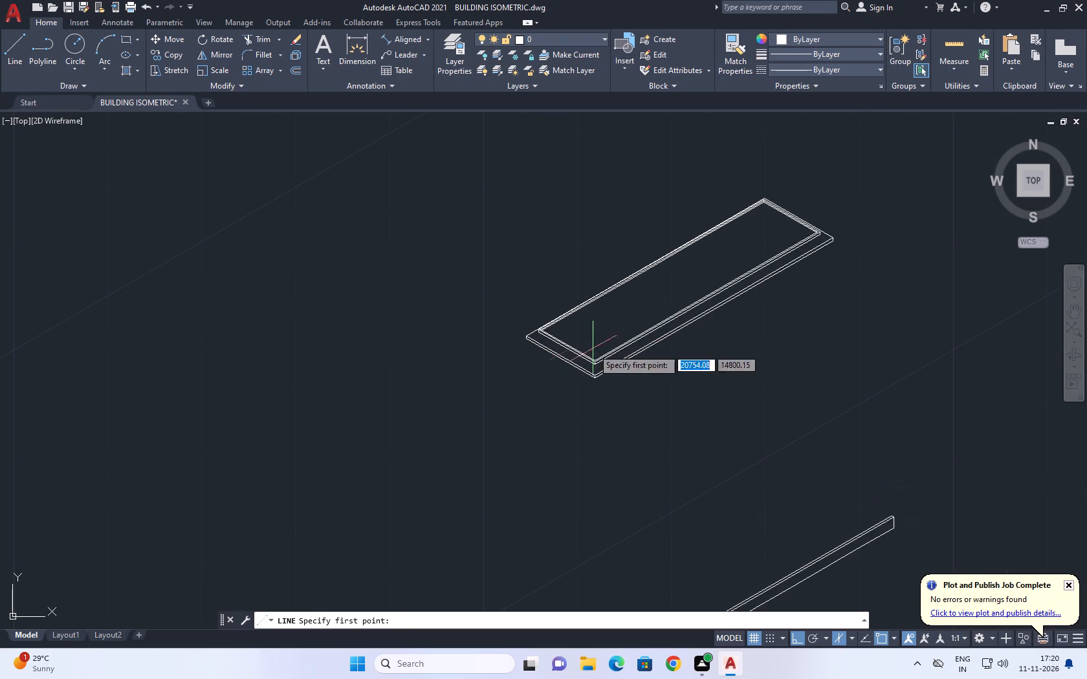
pyautogui.scroll(1, 602, 370)
pyautogui.moveTo(626, 394); pyautogui.dragTo(629, 417, button='middle')
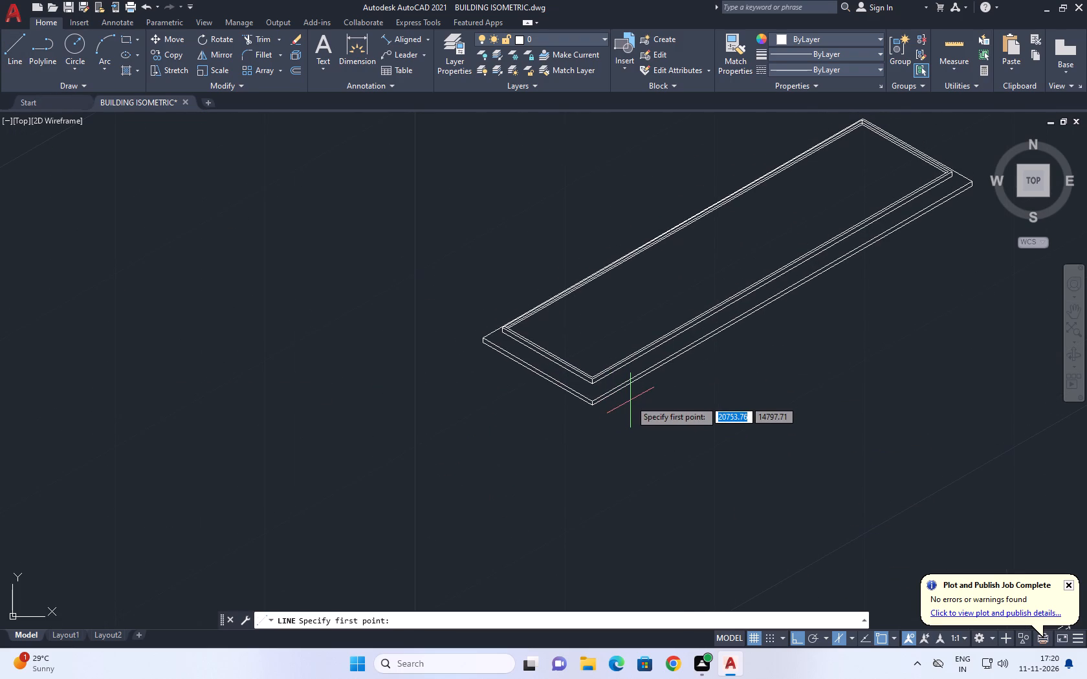
pyautogui.scroll(3, 489, 365)
pyautogui.moveTo(487, 312); pyautogui.dragTo(525, 334, button='middle')
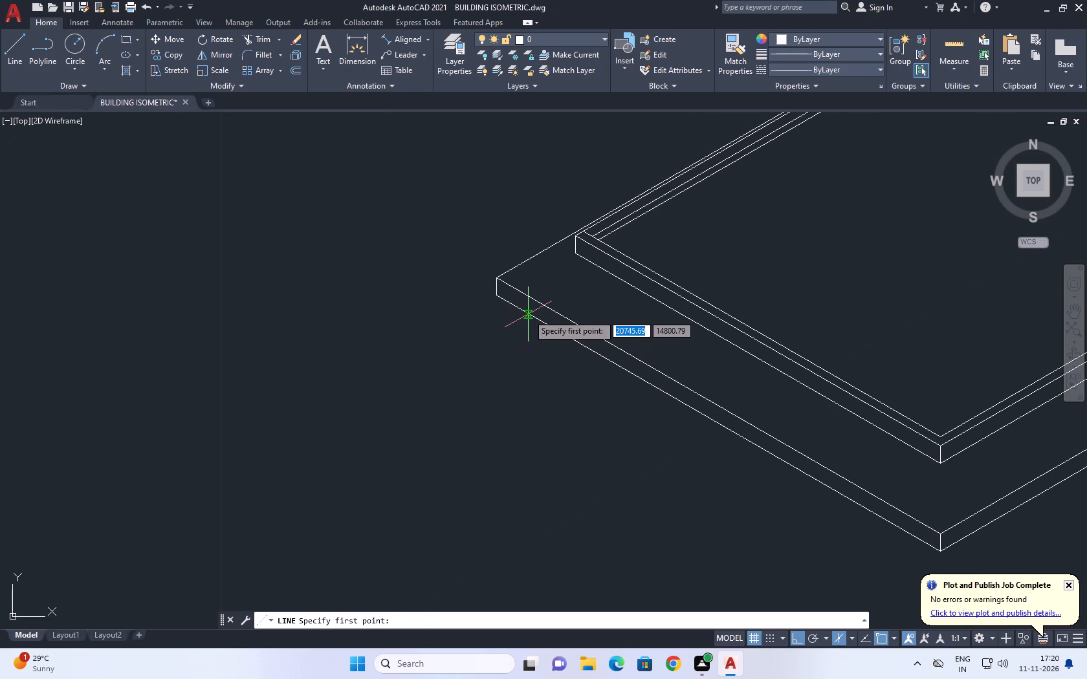
pyautogui.click(528, 314)
pyautogui.scroll(-6, 553, 347)
pyautogui.moveTo(524, 453); pyautogui.dragTo(573, 396, button='middle')
pyautogui.scroll(2, 582, 381)
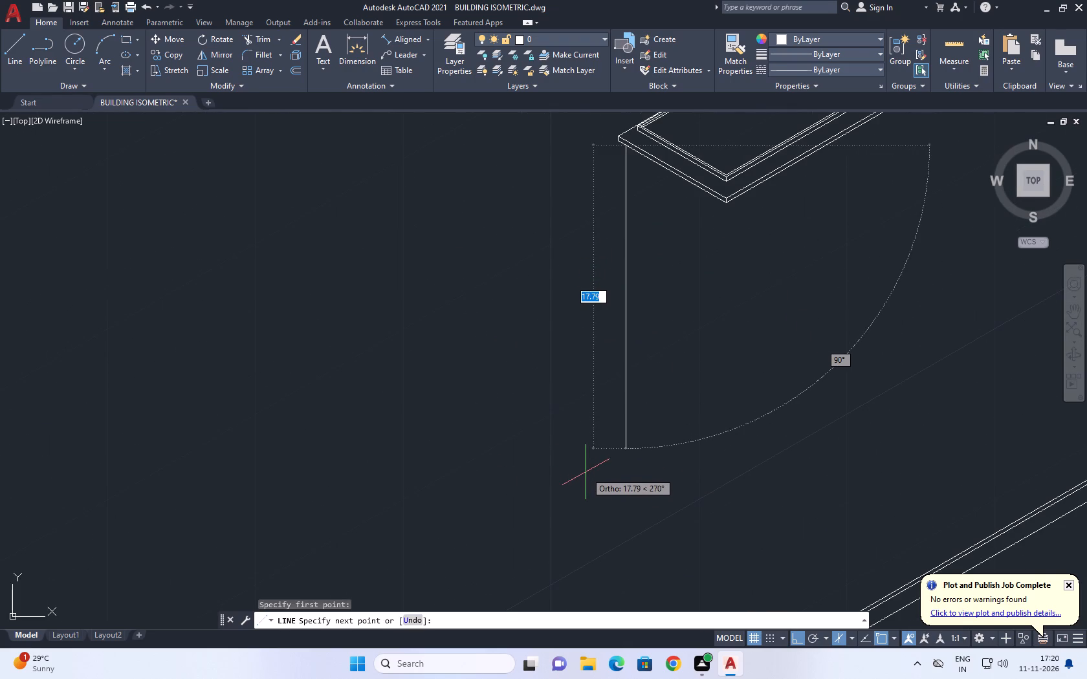
pyautogui.scroll(-2, 586, 472)
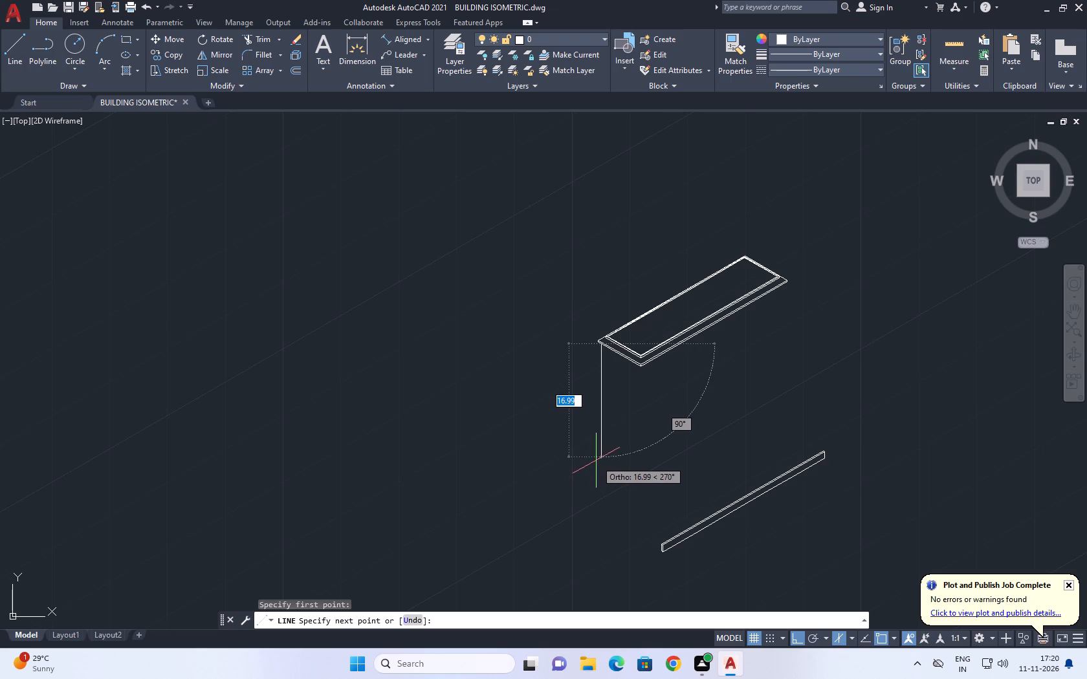
pyautogui.press('1')
pyautogui.write('4.1')
pyautogui.press('Return')
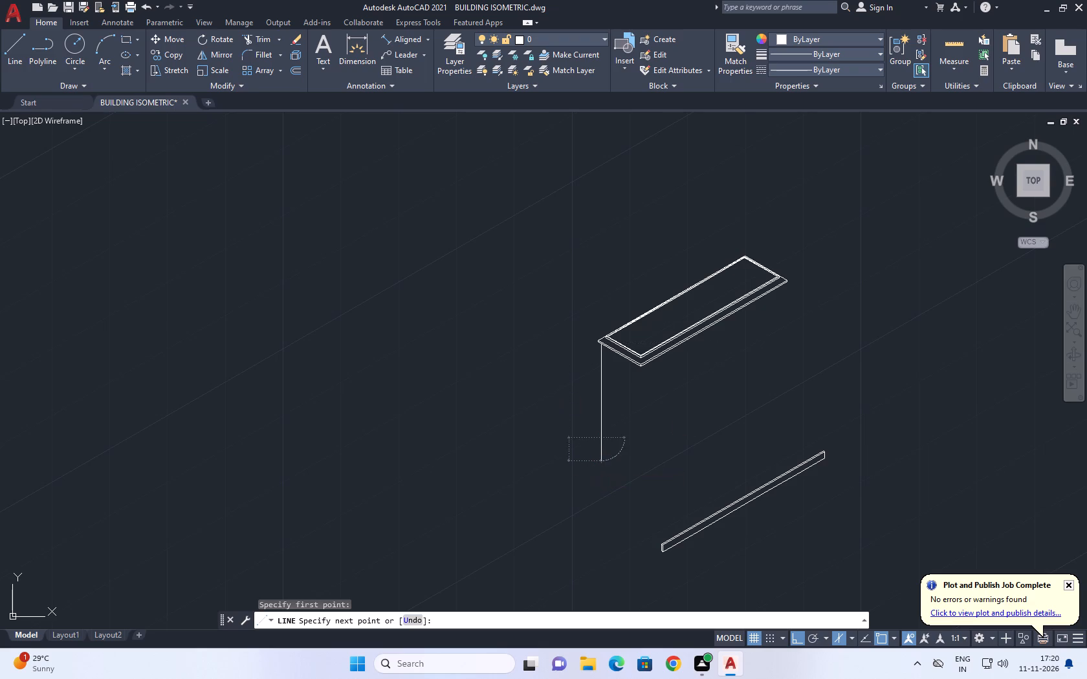
pyautogui.scroll(-1, 601, 489)
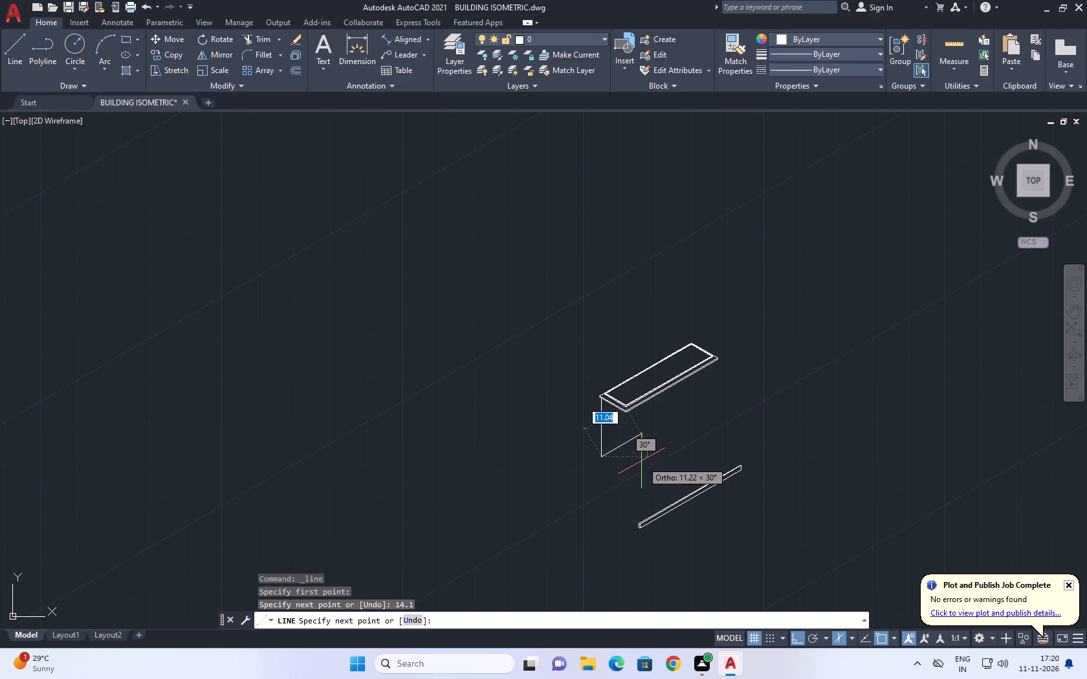
pyautogui.press('space')
pyautogui.scroll(-1, 574, 477)
pyautogui.moveTo(585, 482); pyautogui.dragTo(612, 486, button='middle')
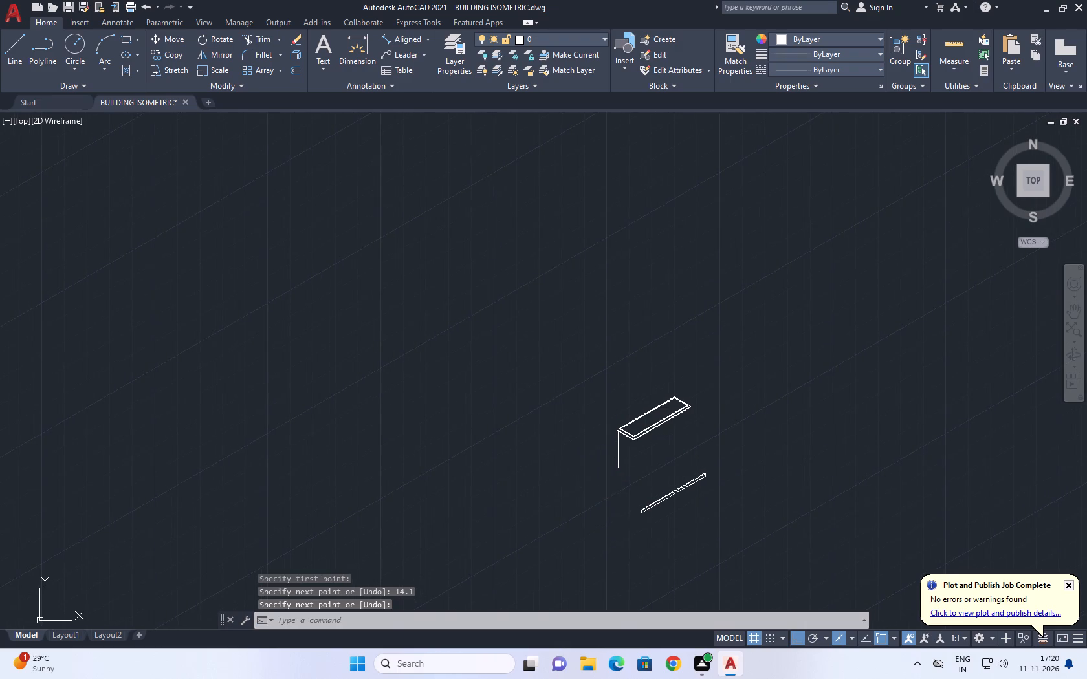
# Copy the 14.1-unit vertical line 0.5 units along the outline's lower edge toward the front corner.
pyautogui.scroll(5, 613, 475)
pyautogui.moveTo(639, 406); pyautogui.dragTo(591, 382)
pyautogui.click(487, 330)
pyautogui.scroll(1, 707, 312)
pyautogui.moveTo(710, 316); pyautogui.dragTo(725, 394, button='middle')
pyautogui.press('c')
pyautogui.press('o')
pyautogui.press('space')
pyautogui.scroll(3, 525, 220)
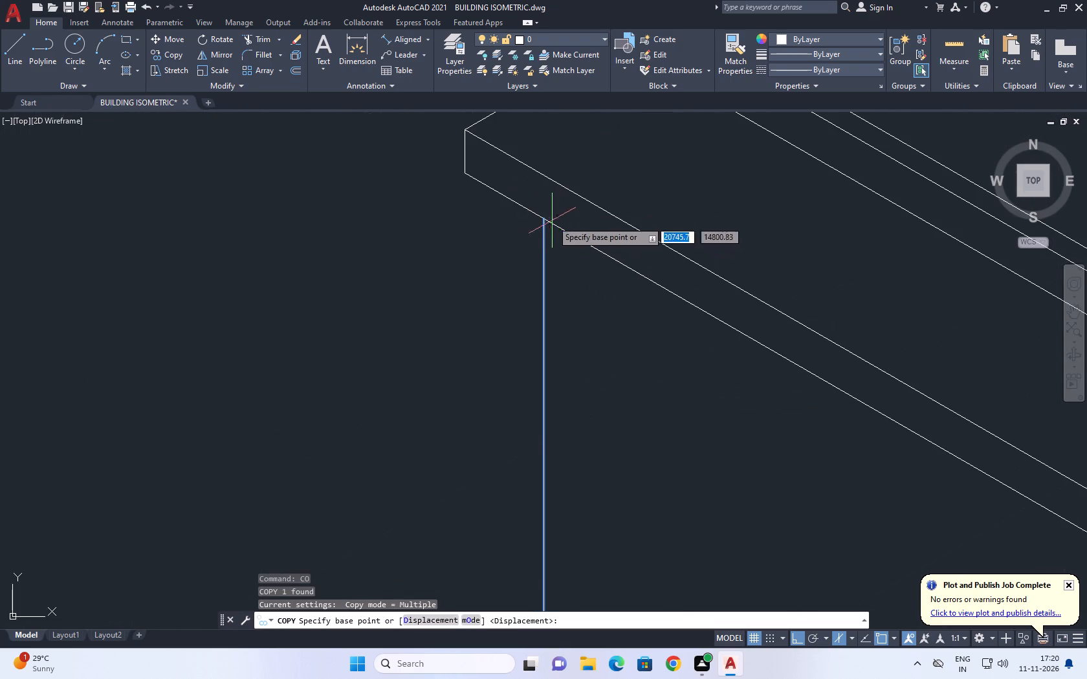
pyautogui.click(543, 219)
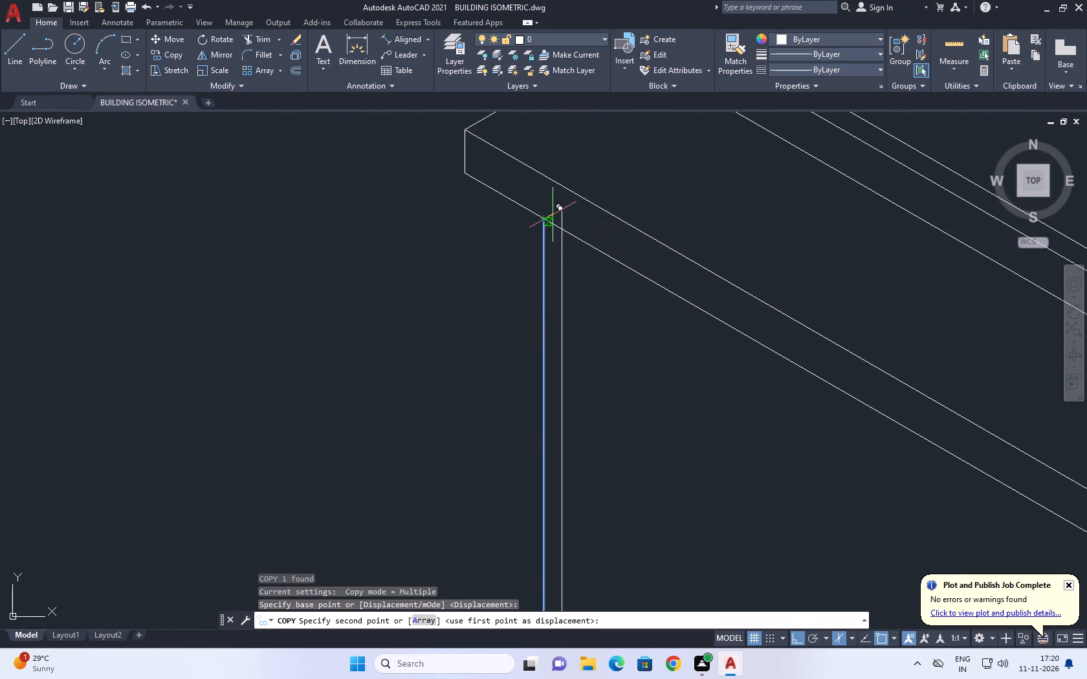
pyautogui.scroll(-4, 667, 327)
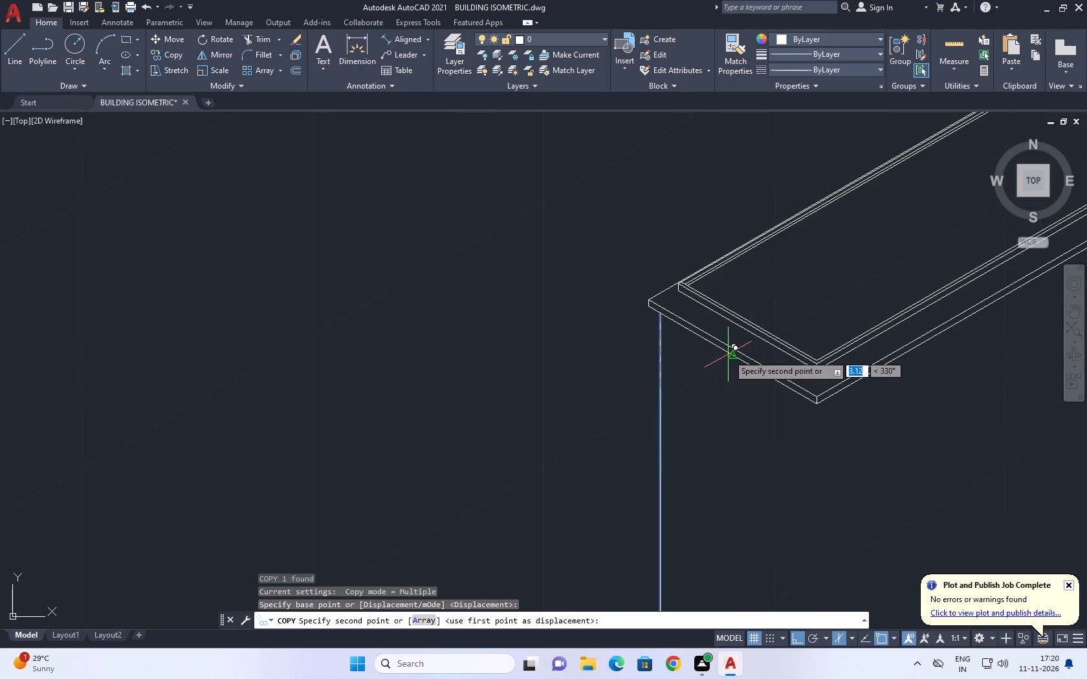
pyautogui.press('F5')
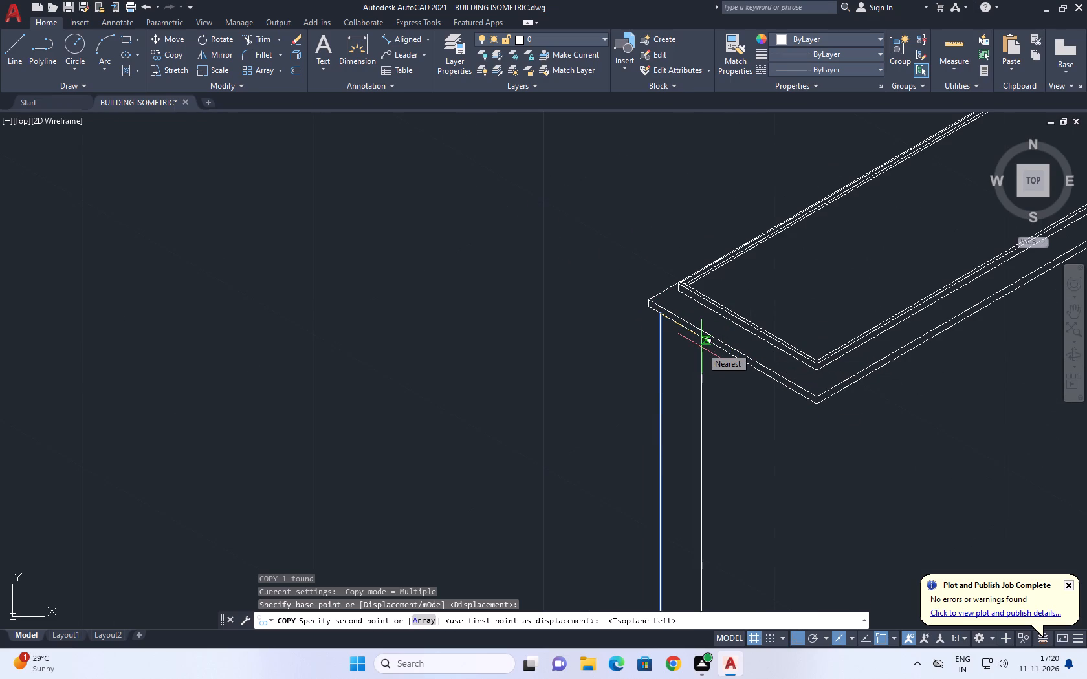
pyautogui.write('0.')
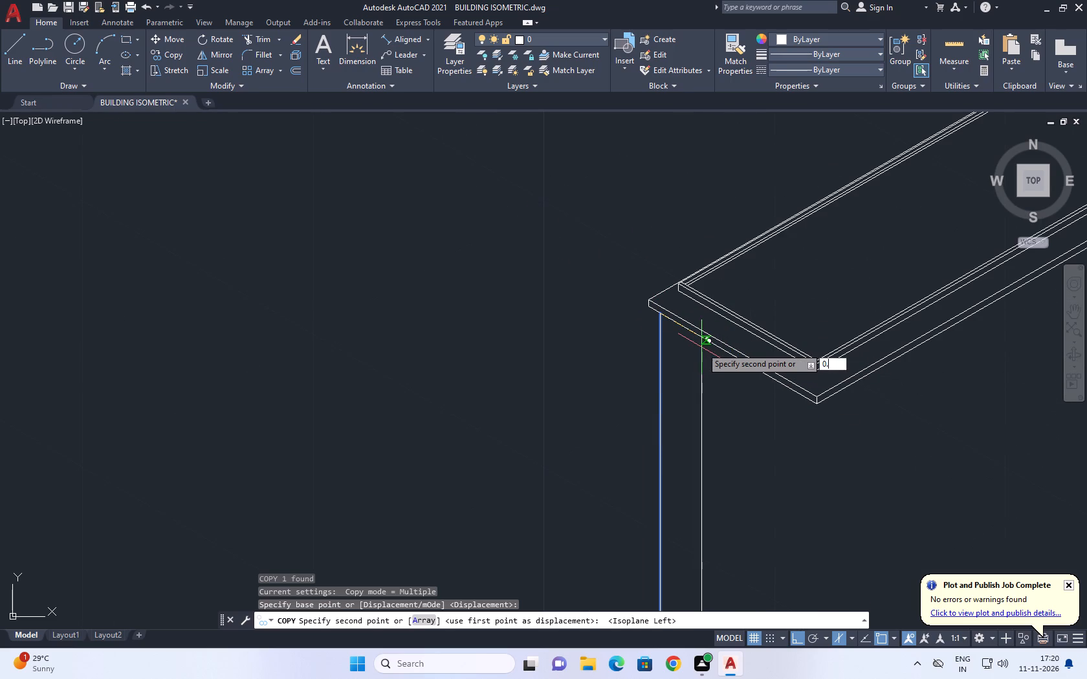
pyautogui.write('45')
pyautogui.press('BackSpace')
pyautogui.press('BackSpace')
pyautogui.press('5')
pyautogui.press('Return')
pyautogui.press('Escape')
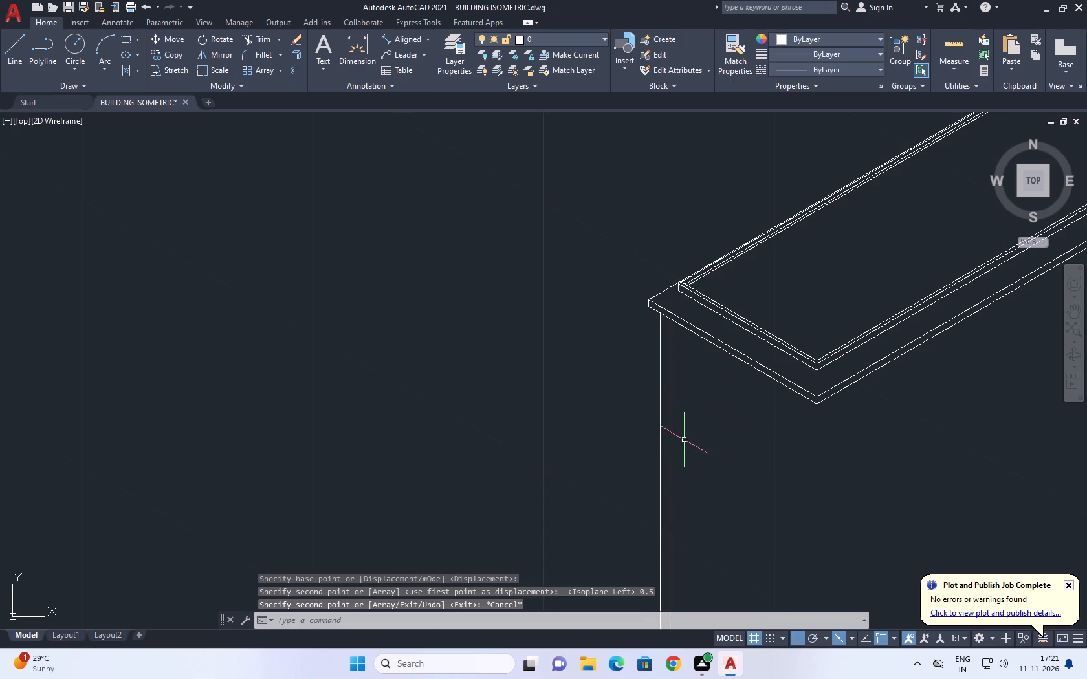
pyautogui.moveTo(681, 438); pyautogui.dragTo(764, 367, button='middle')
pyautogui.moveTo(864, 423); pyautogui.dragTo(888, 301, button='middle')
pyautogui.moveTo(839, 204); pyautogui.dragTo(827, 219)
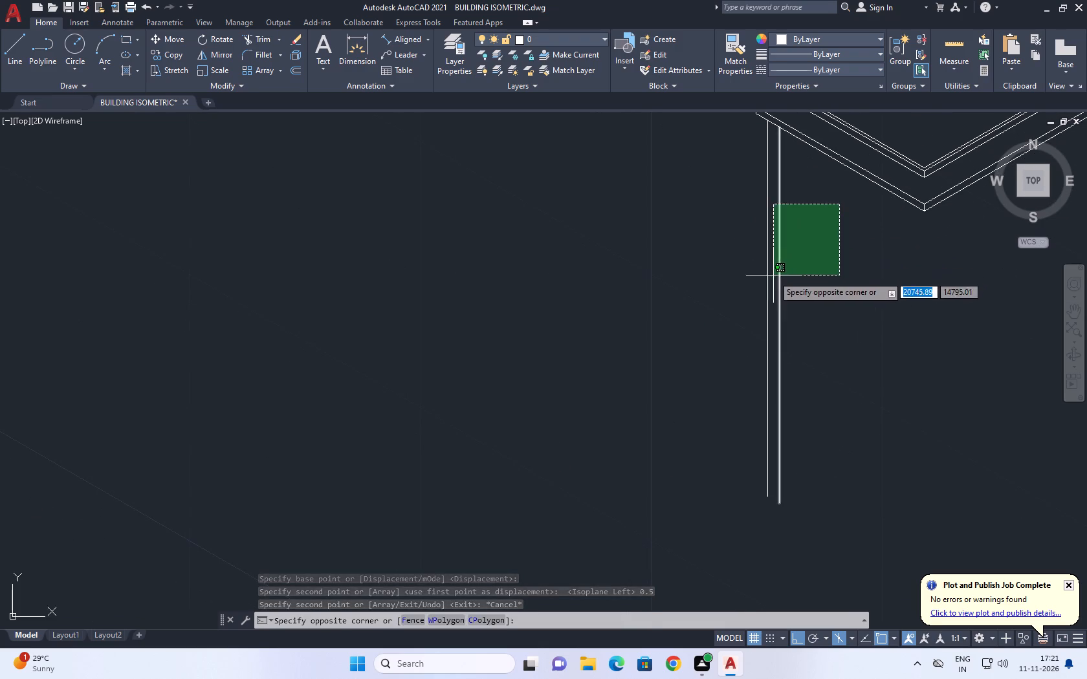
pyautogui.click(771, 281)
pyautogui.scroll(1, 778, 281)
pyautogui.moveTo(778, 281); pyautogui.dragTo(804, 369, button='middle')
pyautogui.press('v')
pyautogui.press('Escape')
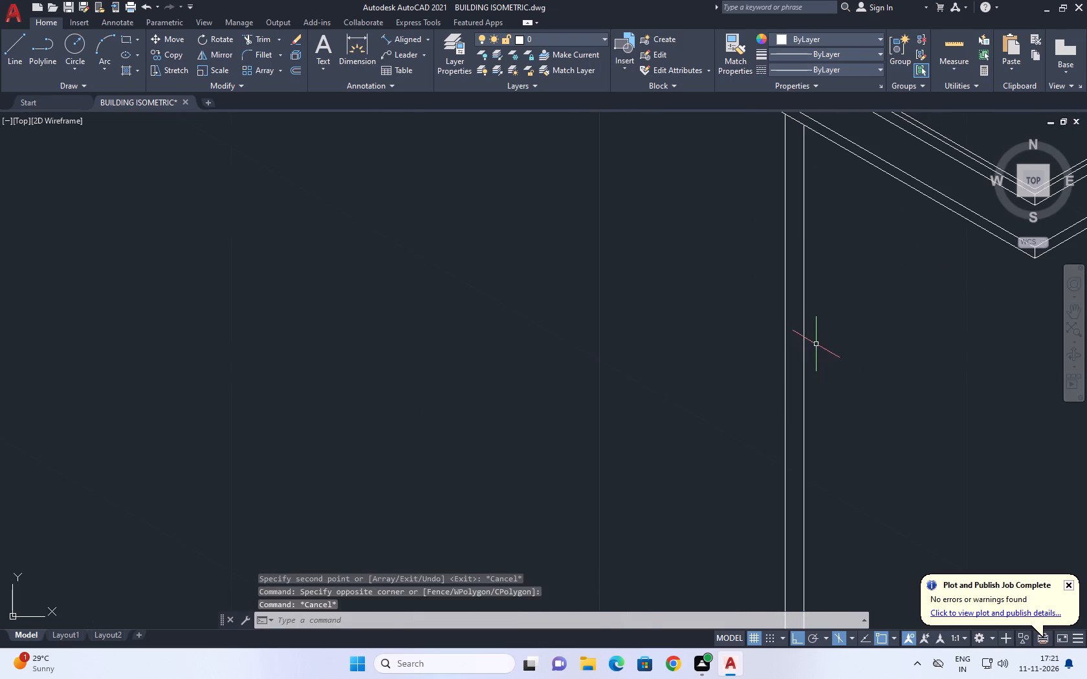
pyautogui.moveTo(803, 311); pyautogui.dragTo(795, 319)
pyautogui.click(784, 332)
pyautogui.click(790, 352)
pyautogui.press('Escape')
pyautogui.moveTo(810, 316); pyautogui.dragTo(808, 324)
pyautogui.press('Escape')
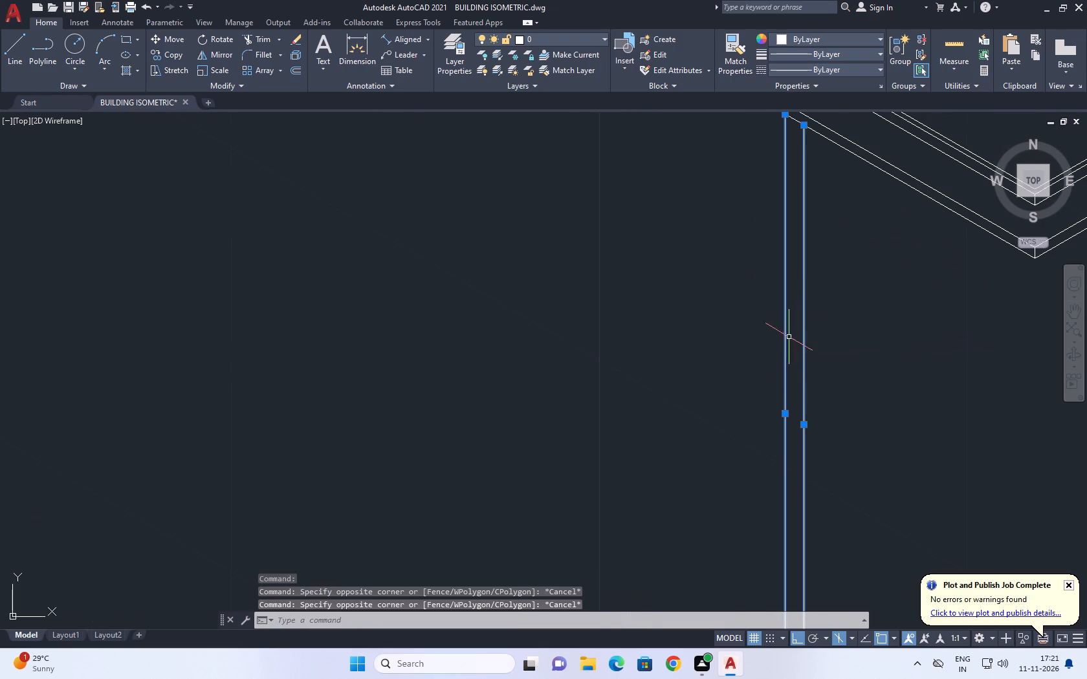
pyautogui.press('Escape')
# Copy the second vertical line 0.5 units along the 30° isometric axis to form the column's third edge.
pyautogui.click(814, 329)
pyautogui.click(798, 338)
pyautogui.middleClick(846, 334)
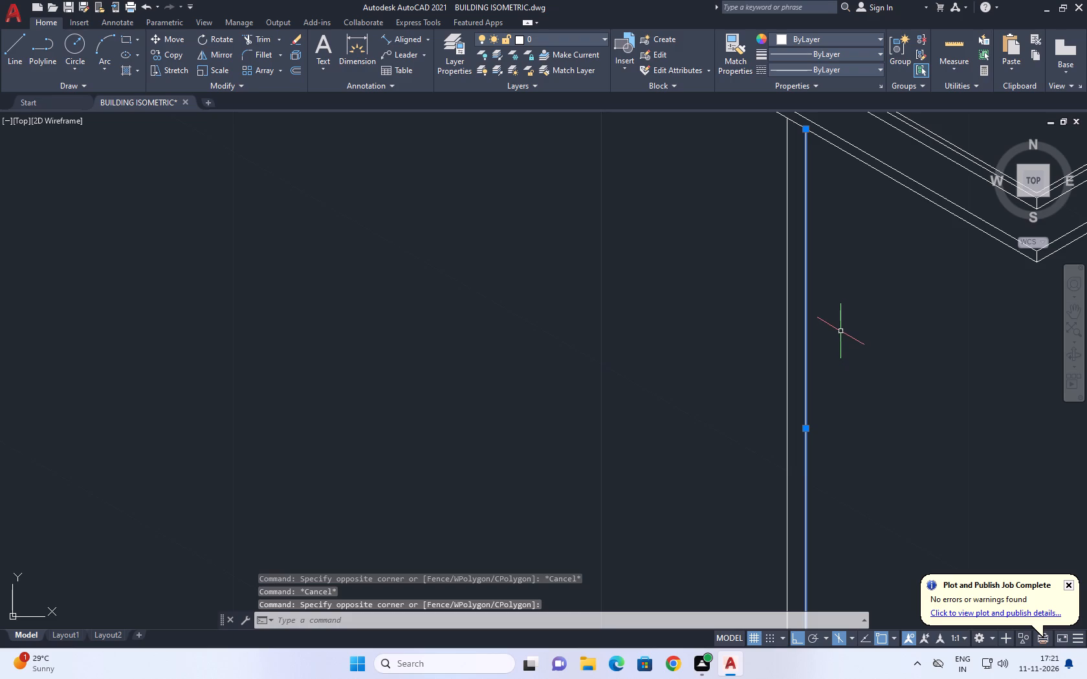
pyautogui.write('CO')
pyautogui.press('space')
pyautogui.moveTo(825, 258); pyautogui.dragTo(829, 444, button='middle')
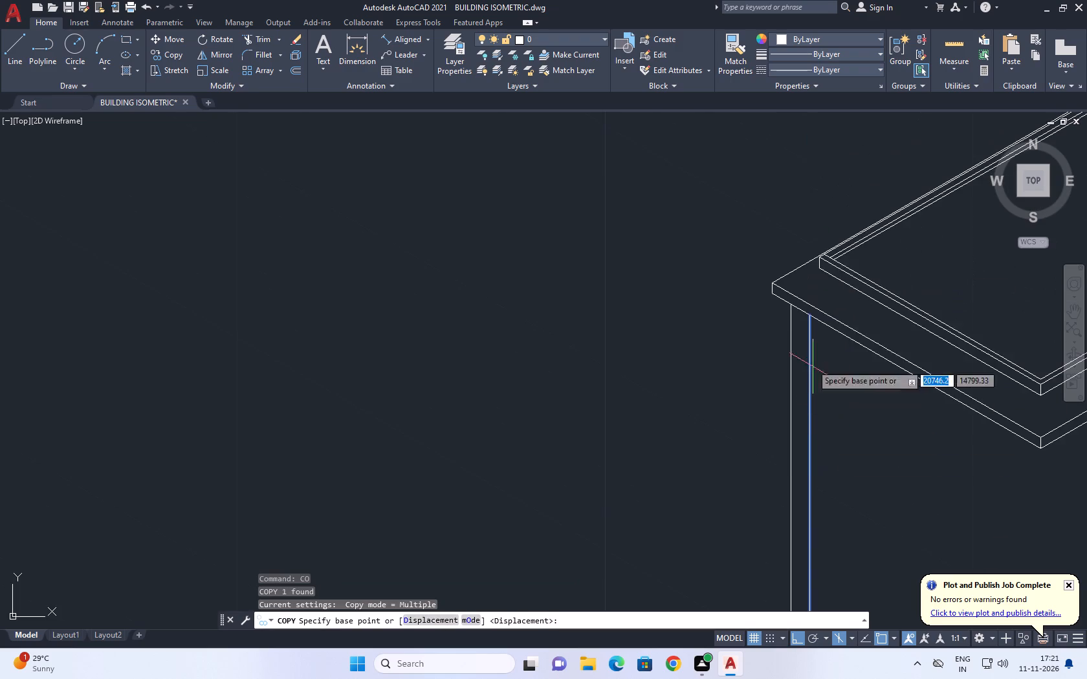
pyautogui.scroll(2, 798, 312)
pyautogui.click(820, 318)
pyautogui.scroll(-1, 850, 298)
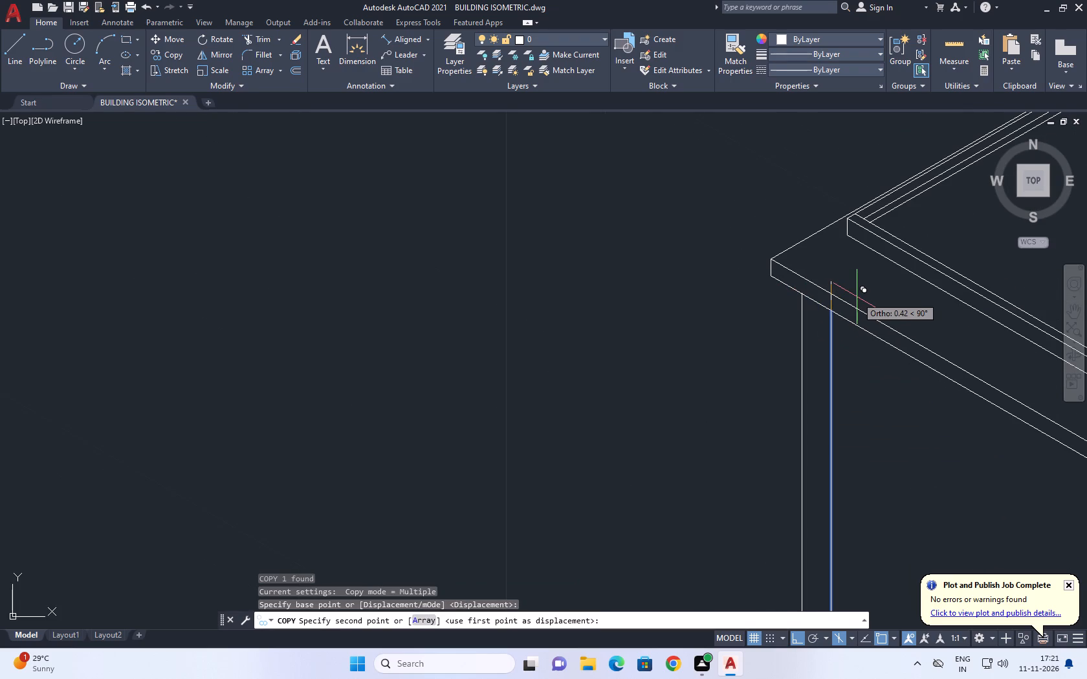
pyautogui.press('F5')
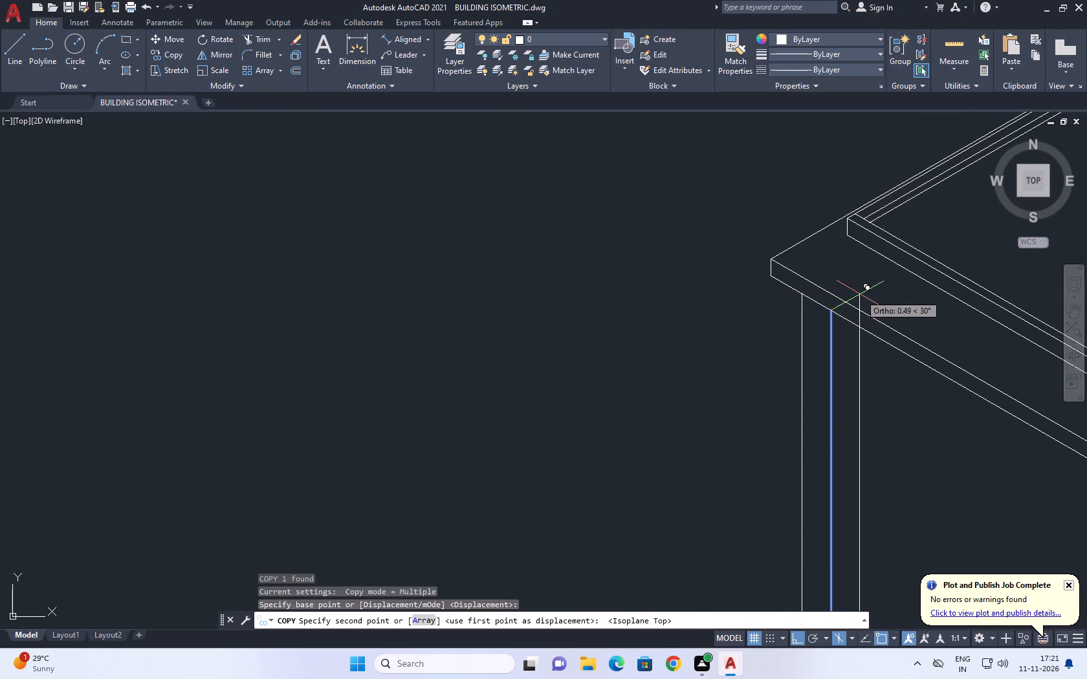
pyautogui.press('0')
pyautogui.press('.')
pyautogui.write('25')
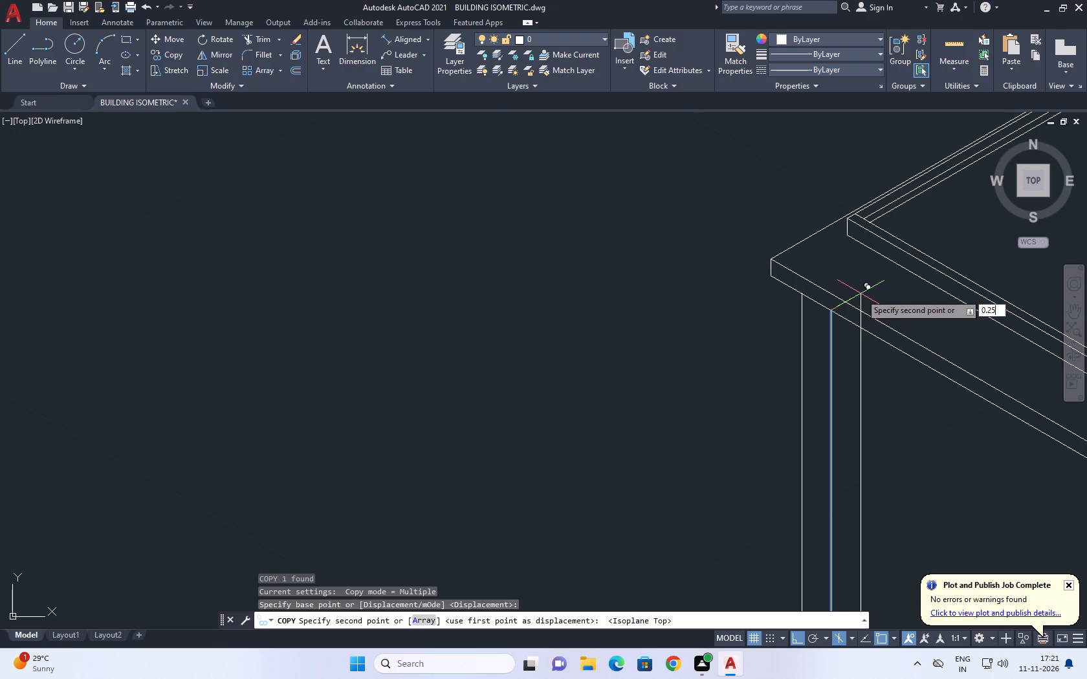
pyautogui.press('BackSpace')
pyautogui.press('BackSpace')
pyautogui.press('5')
pyautogui.press('Return')
pyautogui.press('Escape')
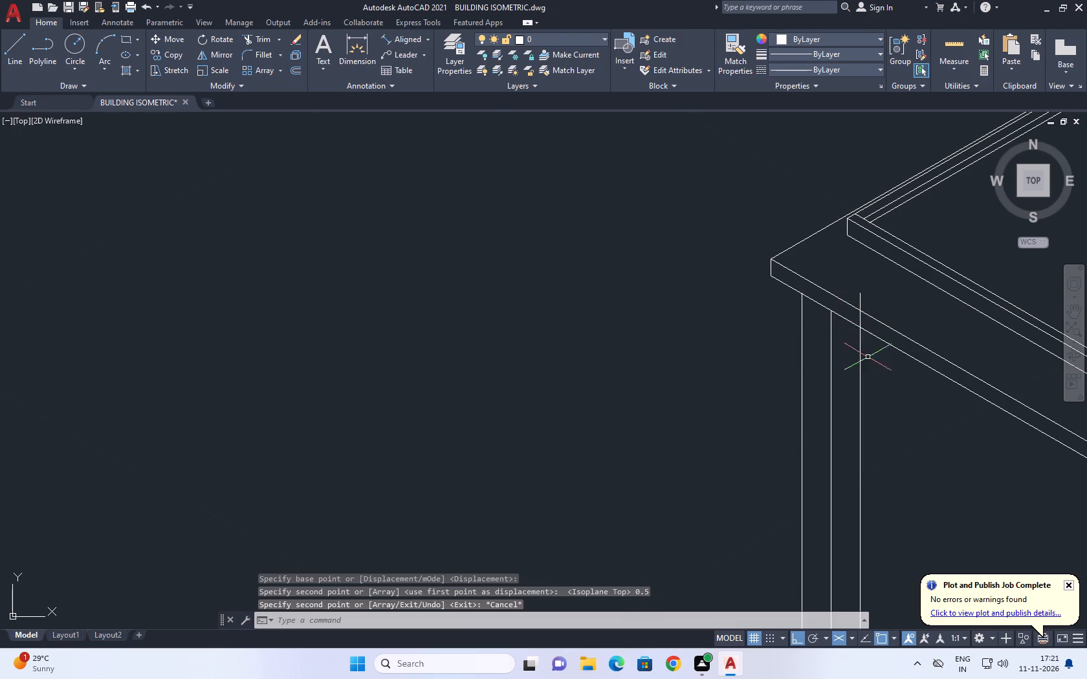
# Trim the third vertical line's portions above the outline's lower edge.
pyautogui.moveTo(877, 374); pyautogui.dragTo(893, 400, button='middle')
pyautogui.press('t')
pyautogui.press('r')
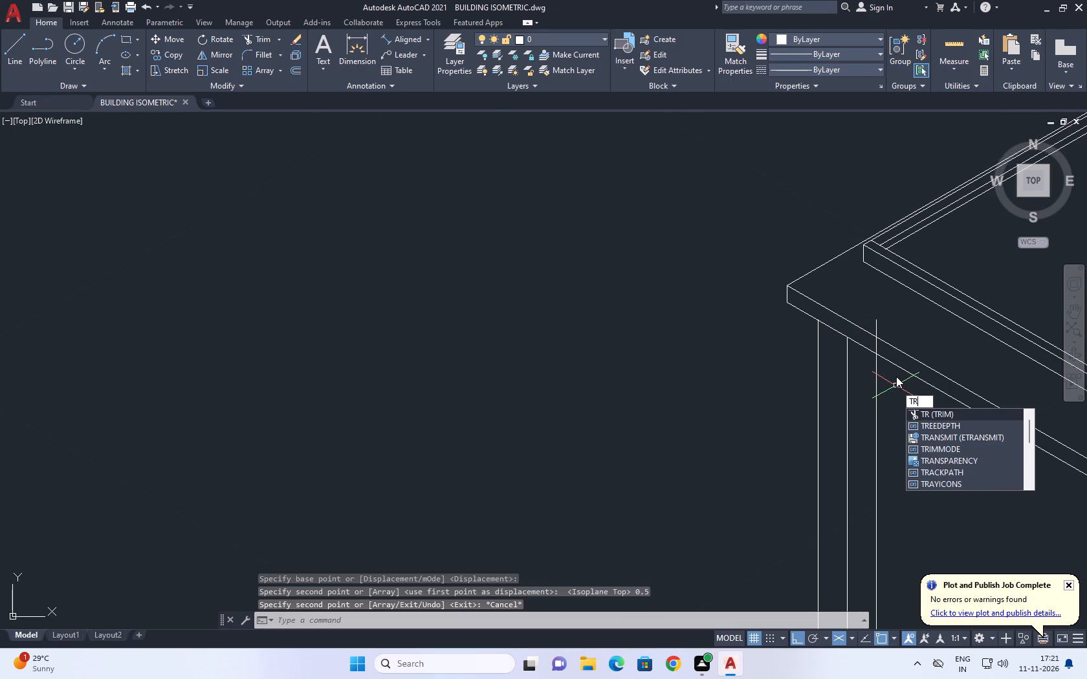
pyautogui.press('space')
pyautogui.scroll(2, 864, 325)
pyautogui.click(914, 327)
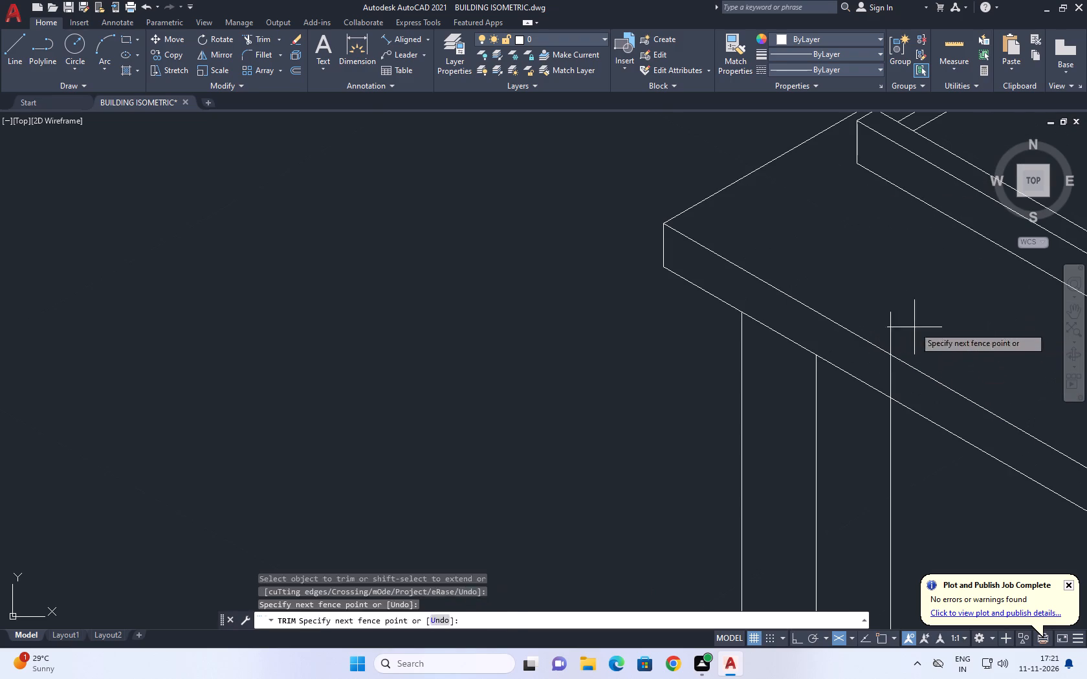
pyautogui.click(875, 302)
pyautogui.click(896, 323)
pyautogui.click(890, 324)
pyautogui.click(886, 370)
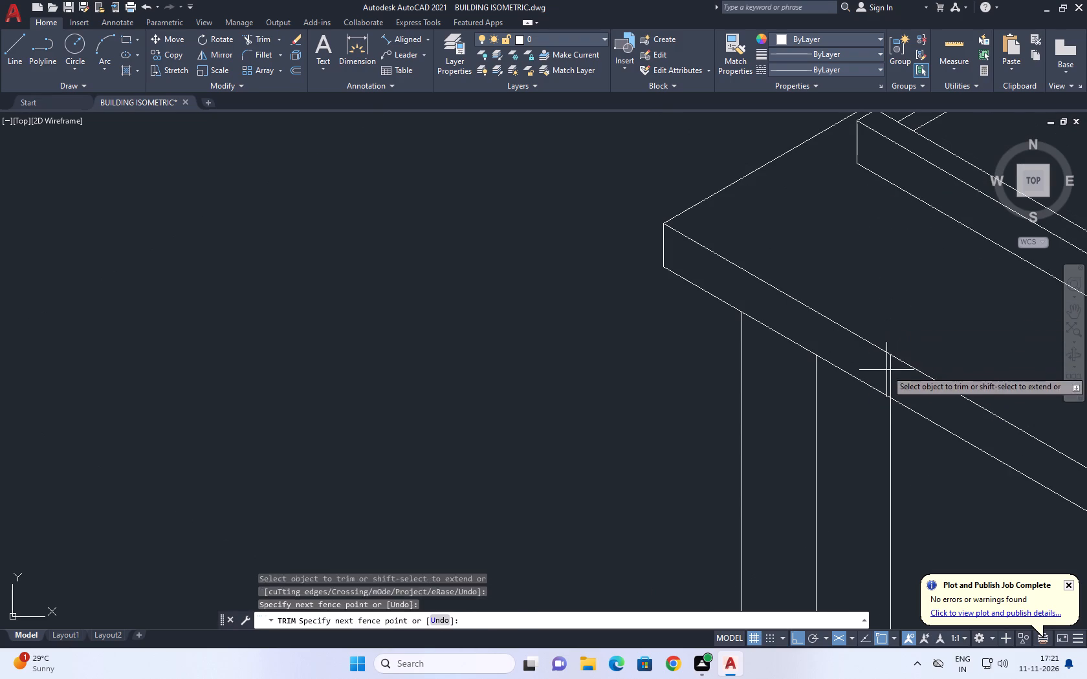
pyautogui.moveTo(896, 384); pyautogui.dragTo(899, 393)
pyautogui.moveTo(886, 290); pyautogui.dragTo(885, 283, button='right')
pyautogui.click(899, 303)
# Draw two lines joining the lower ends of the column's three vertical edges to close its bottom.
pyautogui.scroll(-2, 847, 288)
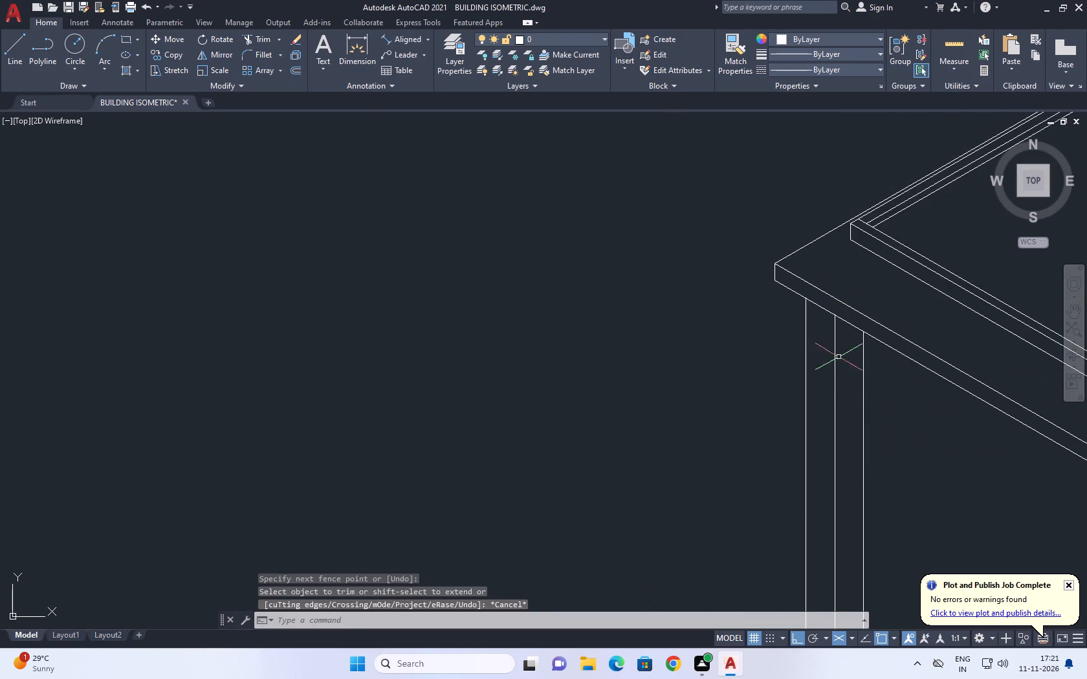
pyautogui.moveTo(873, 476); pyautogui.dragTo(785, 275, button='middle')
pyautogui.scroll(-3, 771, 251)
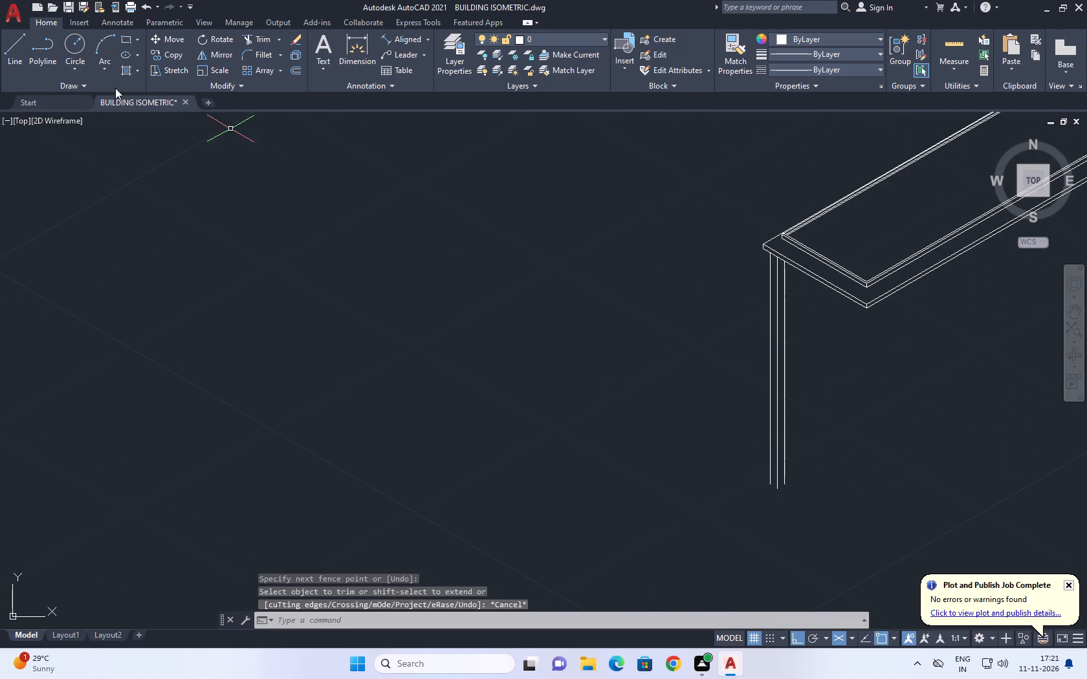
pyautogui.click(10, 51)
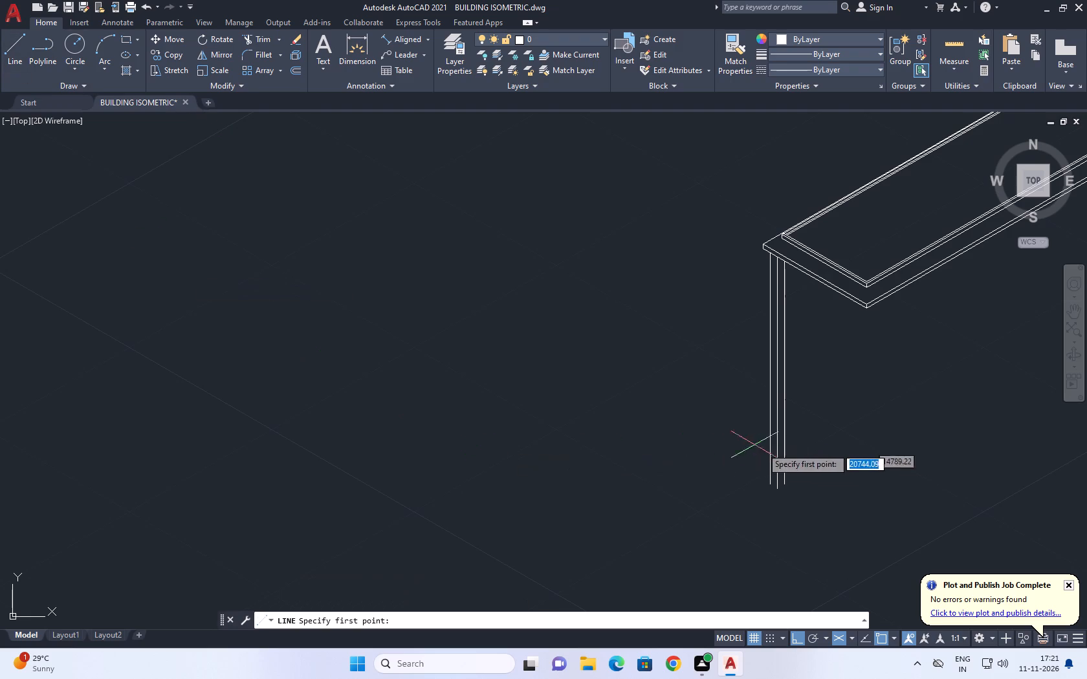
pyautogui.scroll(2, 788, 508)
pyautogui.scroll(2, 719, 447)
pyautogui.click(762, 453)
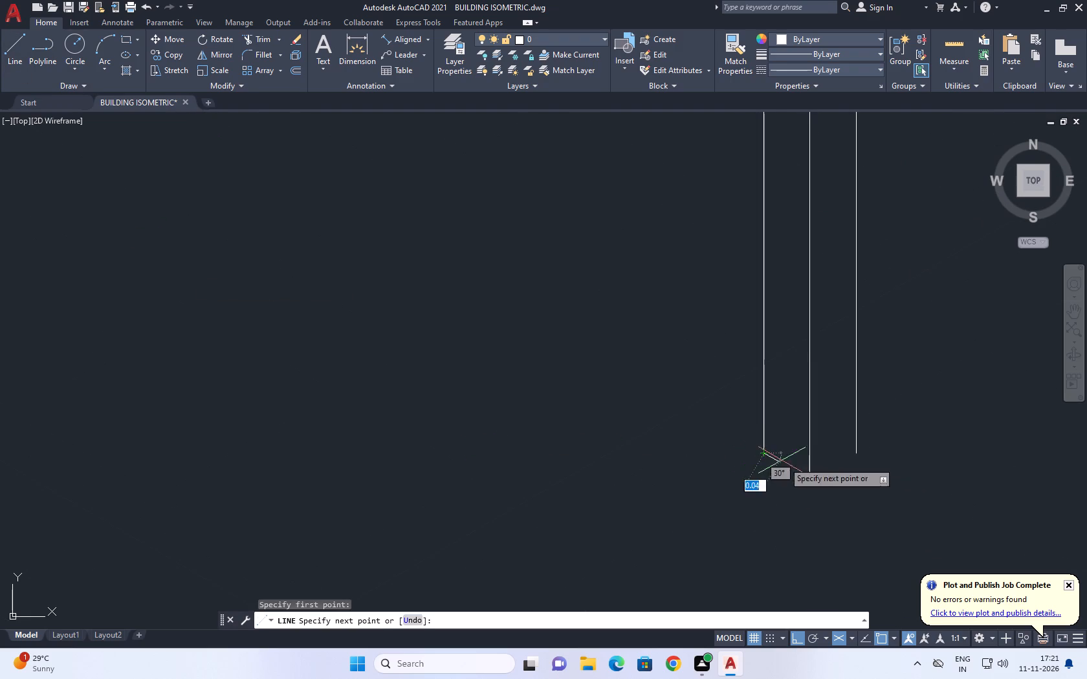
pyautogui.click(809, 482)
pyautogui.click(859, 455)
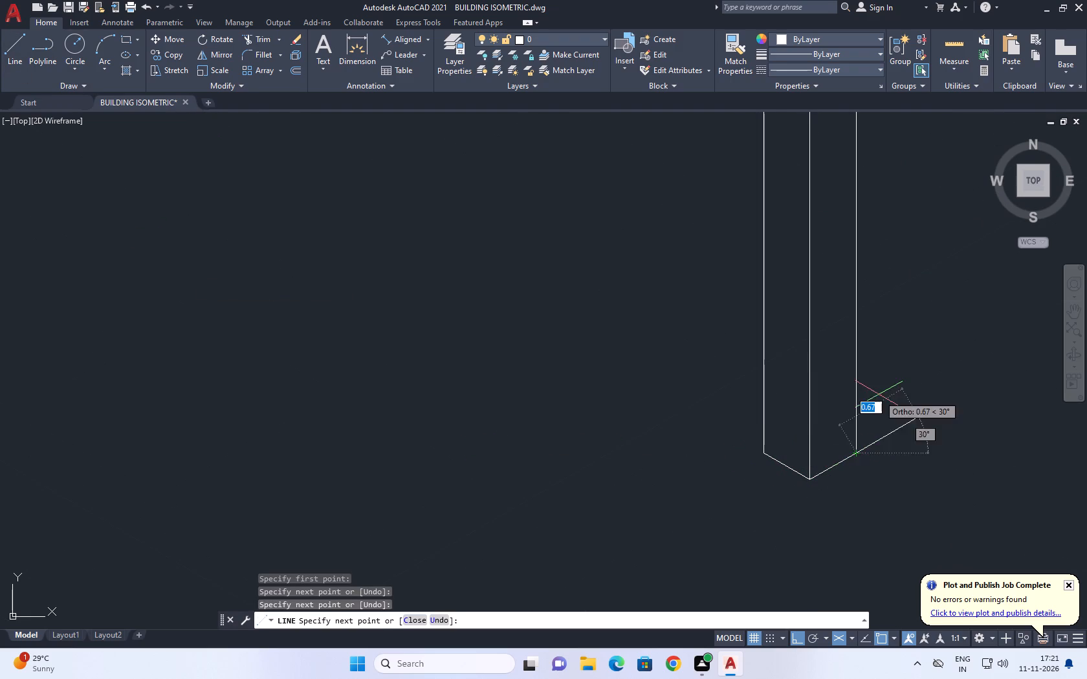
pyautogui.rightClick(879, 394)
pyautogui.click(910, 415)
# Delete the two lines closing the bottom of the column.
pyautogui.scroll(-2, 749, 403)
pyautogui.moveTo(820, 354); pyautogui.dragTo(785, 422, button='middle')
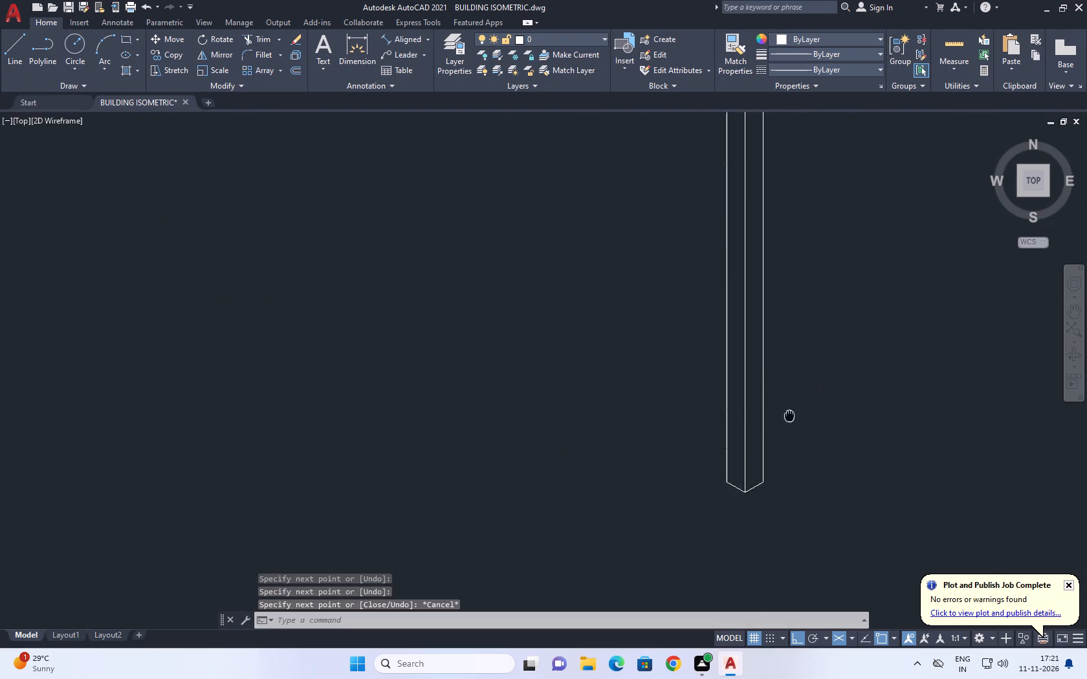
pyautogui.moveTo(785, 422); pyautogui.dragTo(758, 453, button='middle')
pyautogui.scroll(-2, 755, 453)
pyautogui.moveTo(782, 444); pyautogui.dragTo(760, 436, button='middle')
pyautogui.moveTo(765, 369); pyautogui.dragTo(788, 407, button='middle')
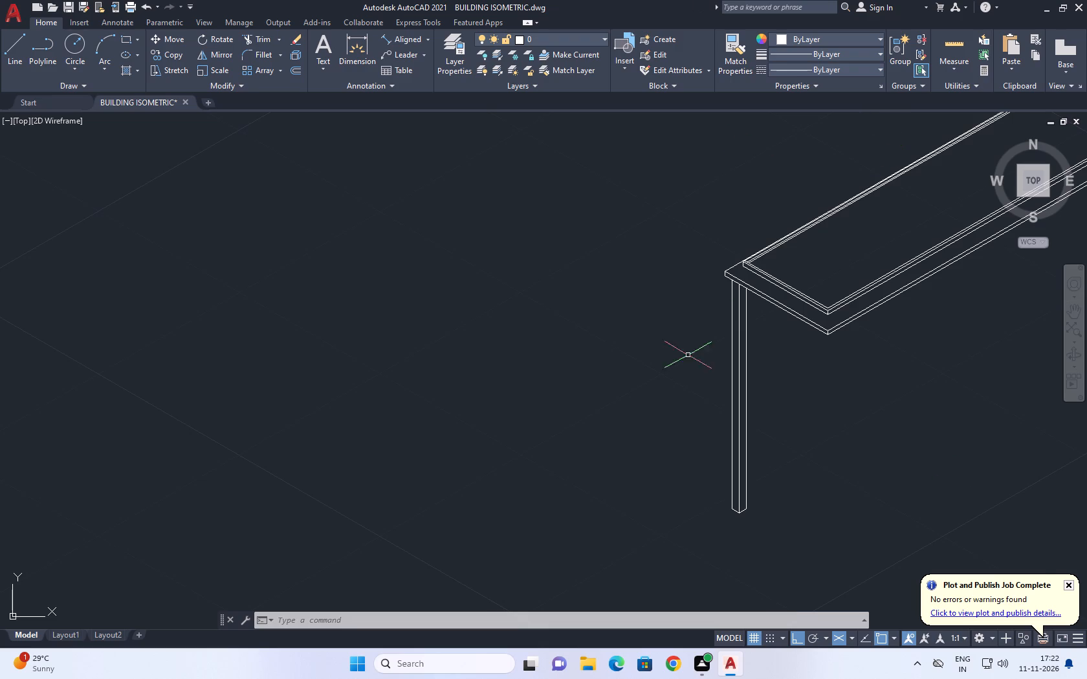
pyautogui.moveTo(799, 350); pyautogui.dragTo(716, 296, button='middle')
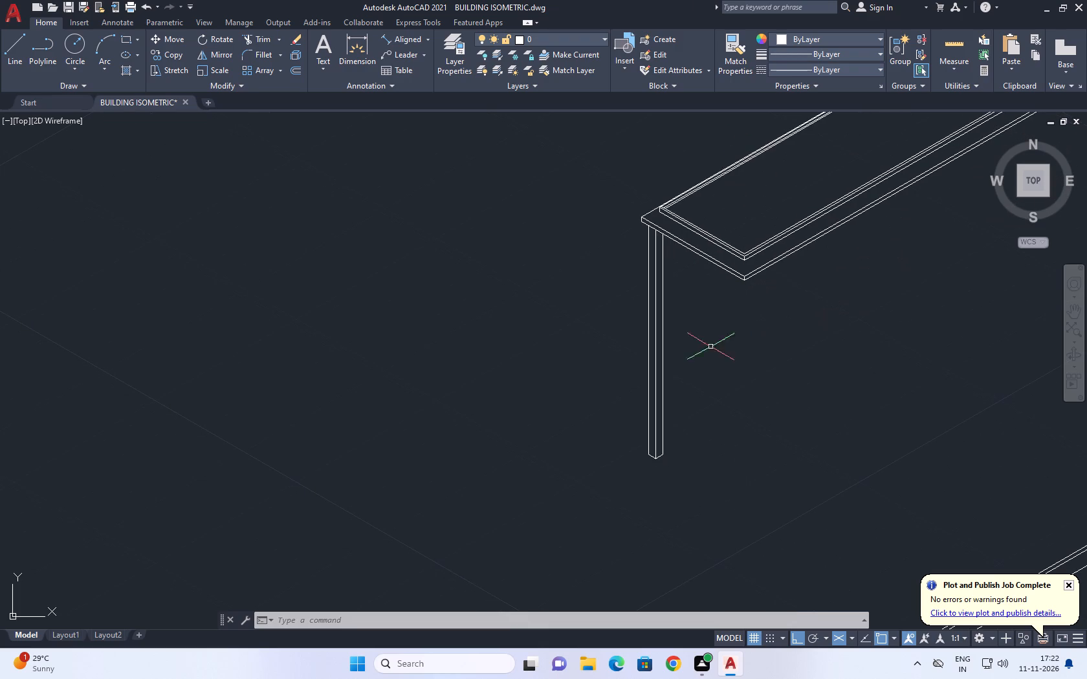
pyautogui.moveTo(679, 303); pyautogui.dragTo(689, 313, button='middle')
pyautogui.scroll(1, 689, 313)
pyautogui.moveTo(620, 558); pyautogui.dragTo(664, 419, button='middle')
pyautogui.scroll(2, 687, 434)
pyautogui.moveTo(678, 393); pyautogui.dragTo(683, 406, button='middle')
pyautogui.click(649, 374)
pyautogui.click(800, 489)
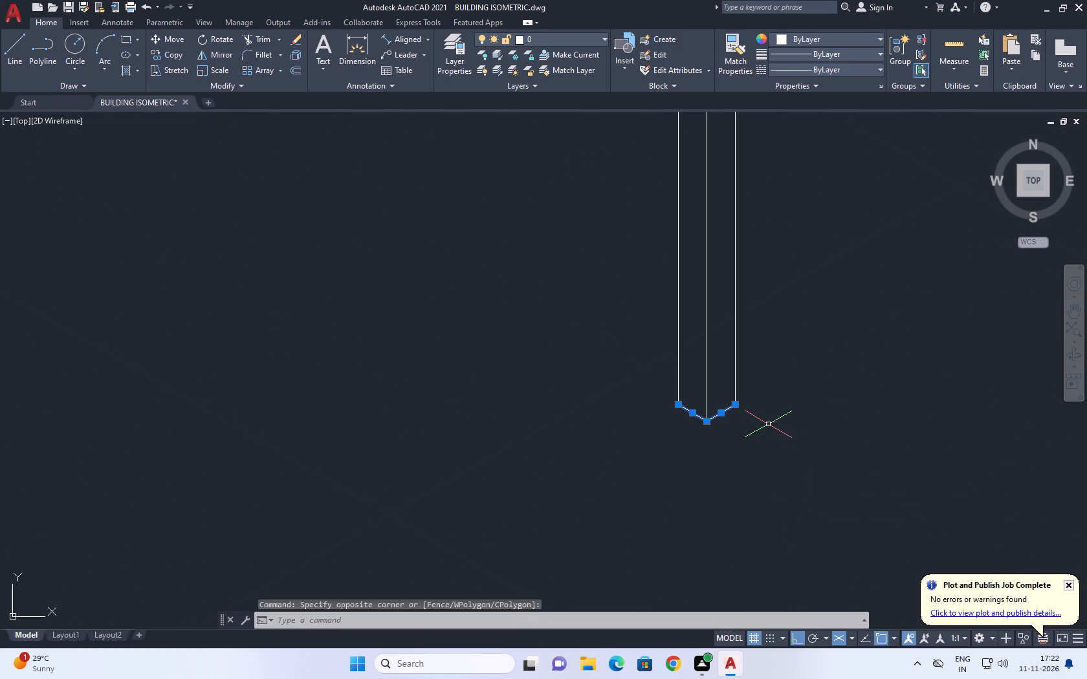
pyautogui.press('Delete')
# Copy the column's three vertical lines along the 330° isometric axis, between the original column and the outline's front corner.
pyautogui.scroll(-3, 768, 423)
pyautogui.moveTo(829, 345); pyautogui.dragTo(825, 435, button='middle')
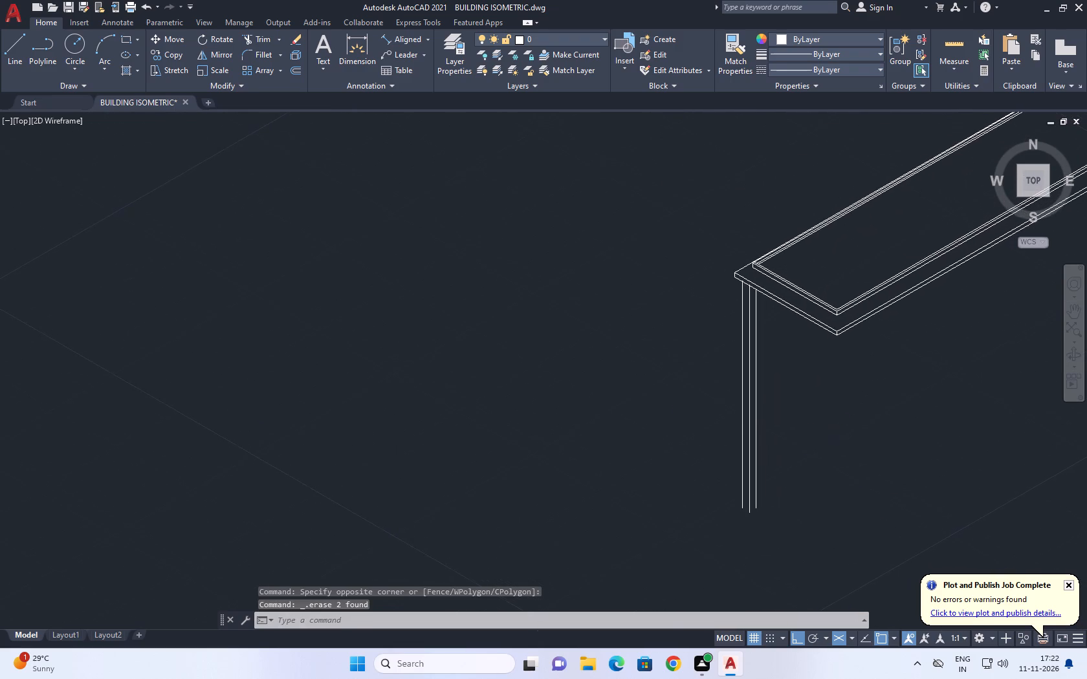
pyautogui.scroll(1, 819, 433)
pyautogui.moveTo(716, 252); pyautogui.dragTo(717, 259, button='middle')
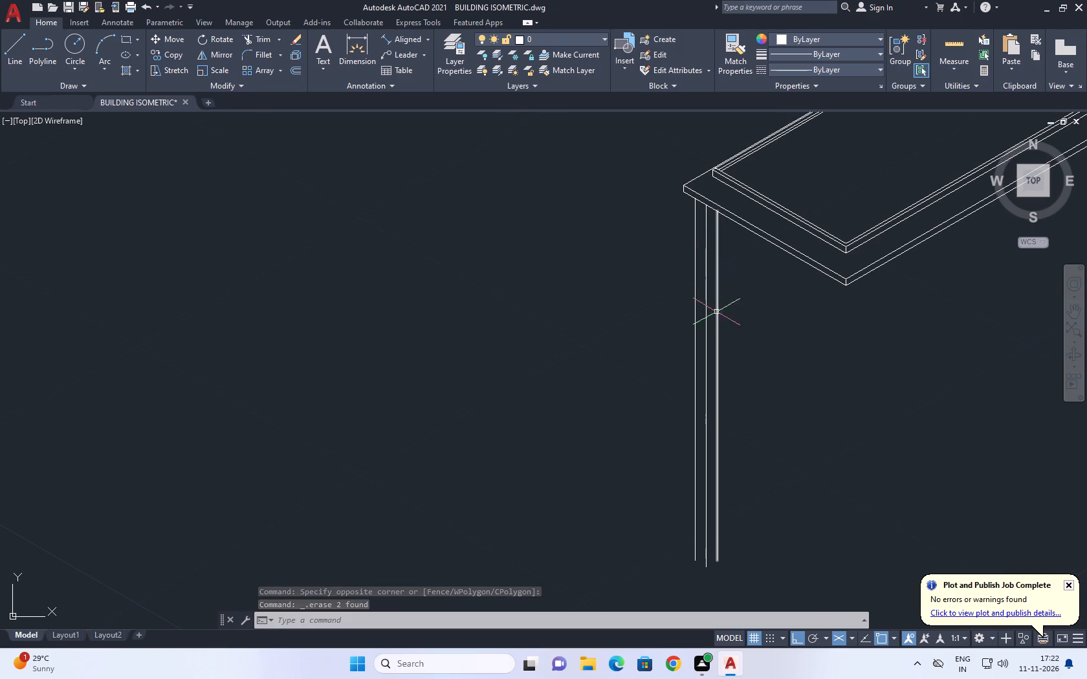
pyautogui.click(754, 431)
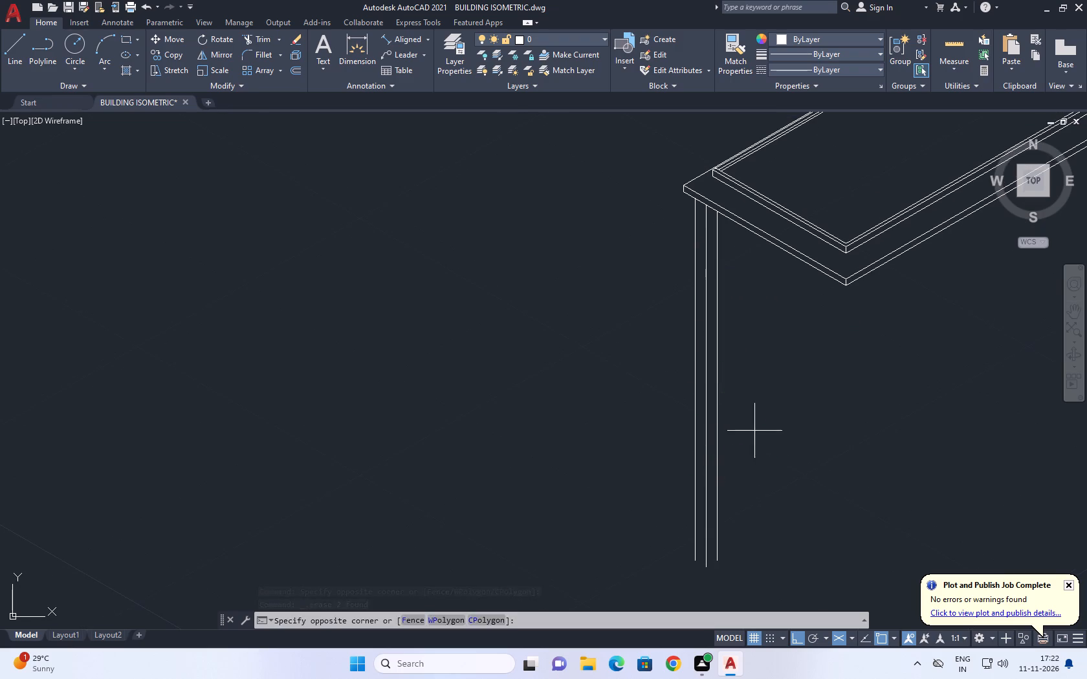
pyautogui.click(589, 469)
pyautogui.moveTo(640, 362); pyautogui.dragTo(641, 419, button='middle')
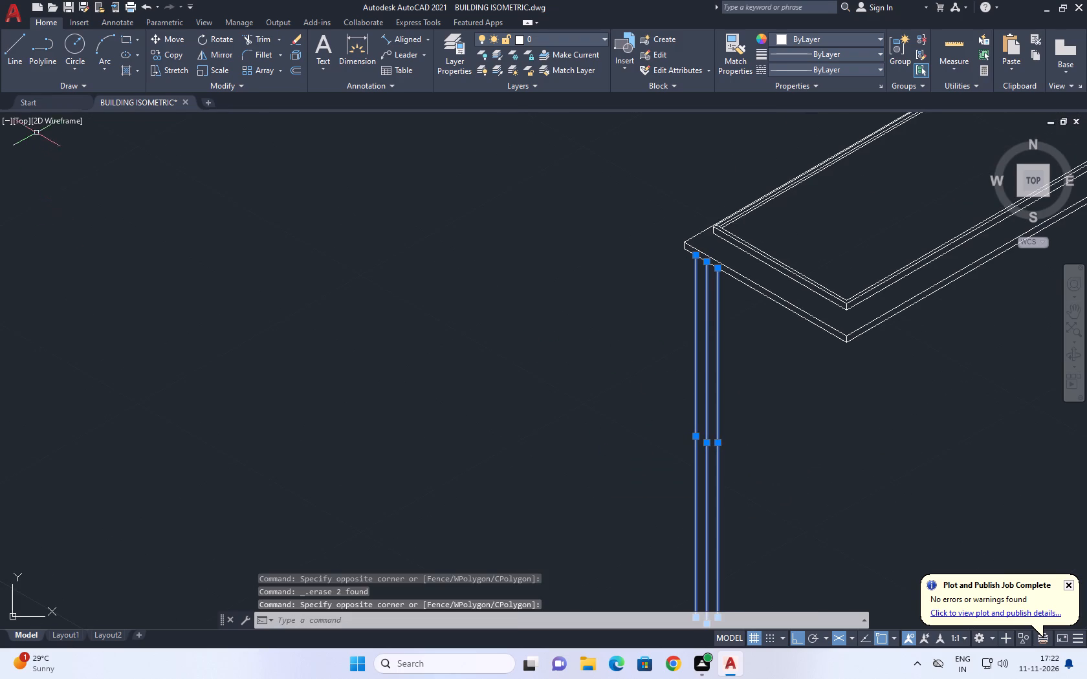
pyautogui.scroll(-2, 442, 295)
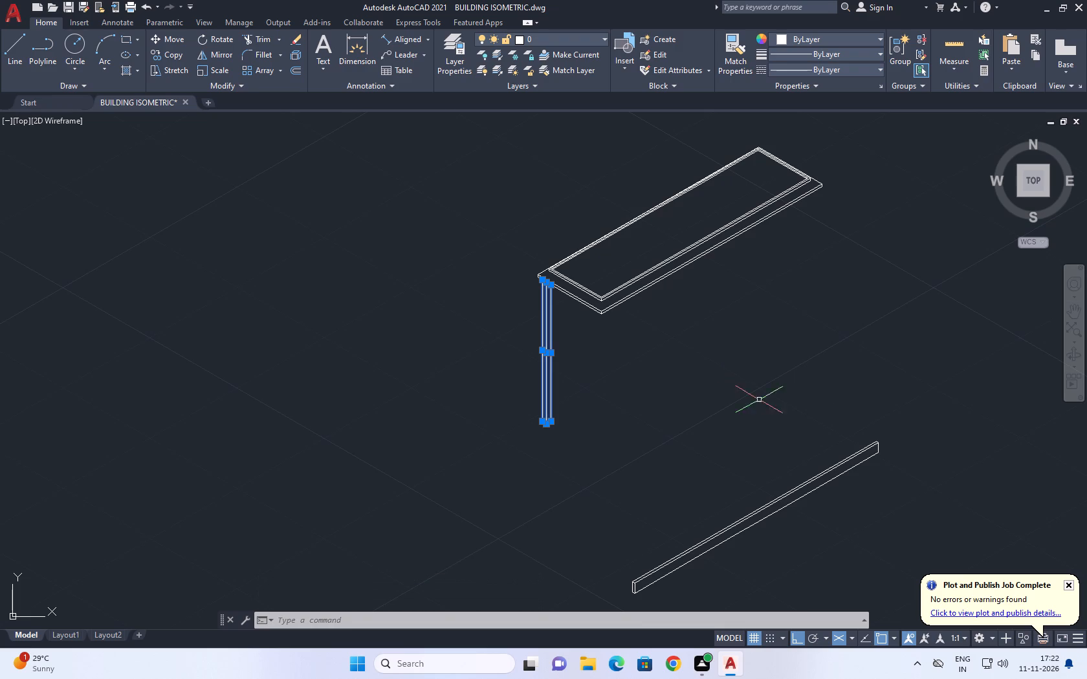
pyautogui.click(171, 53)
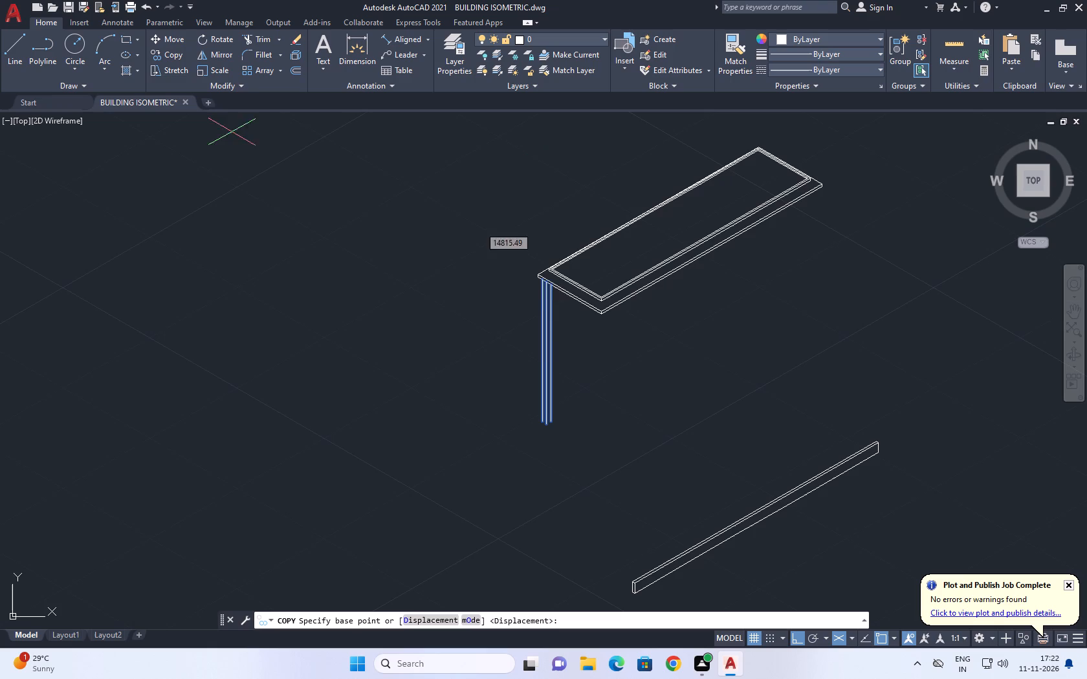
pyautogui.scroll(3, 569, 305)
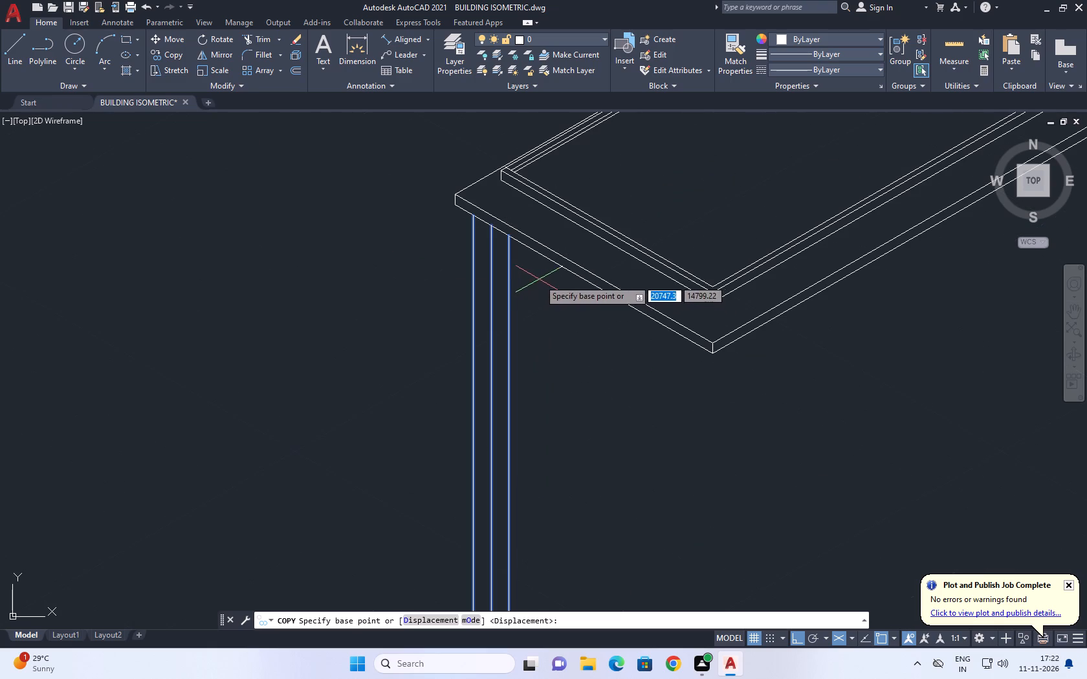
pyautogui.click(544, 275)
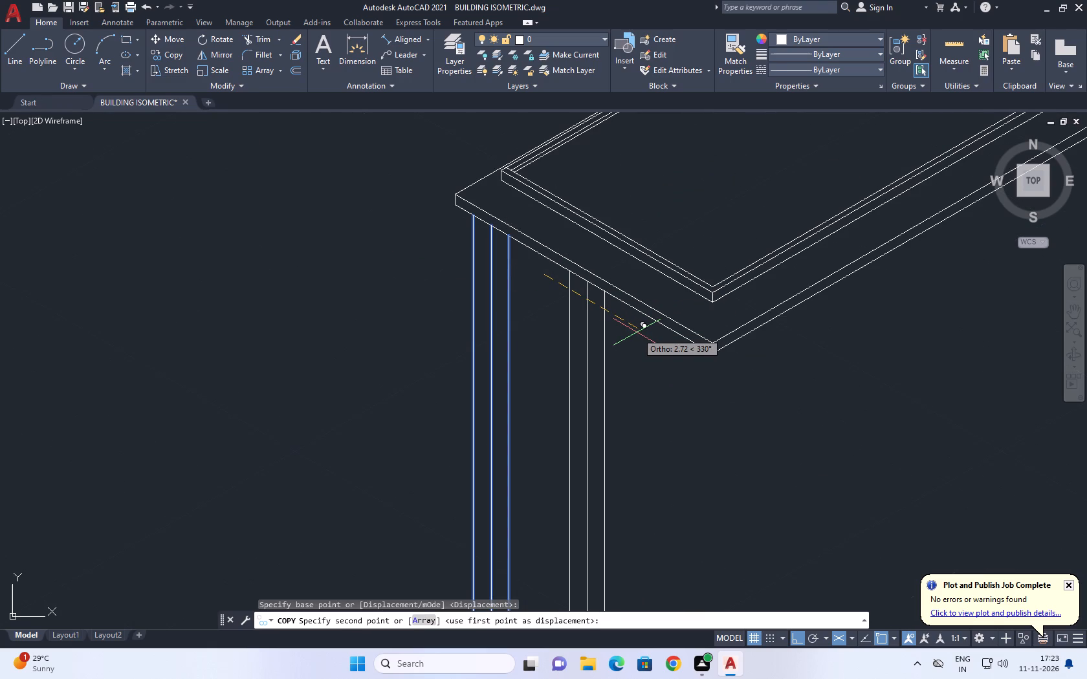
pyautogui.click(630, 329)
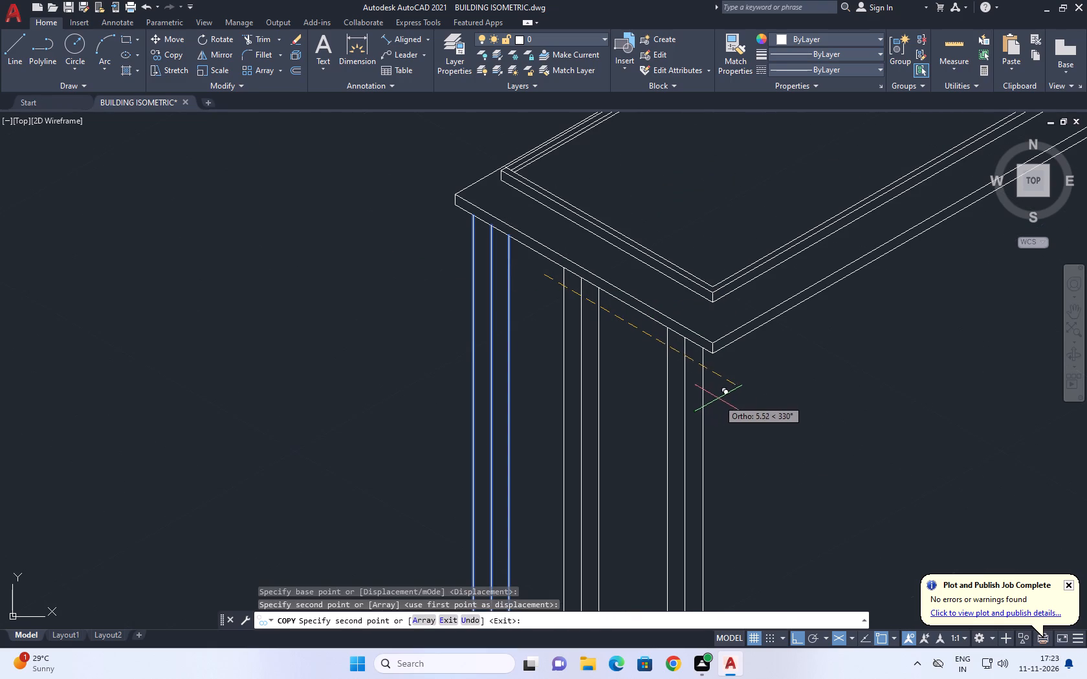
pyautogui.press('Escape')
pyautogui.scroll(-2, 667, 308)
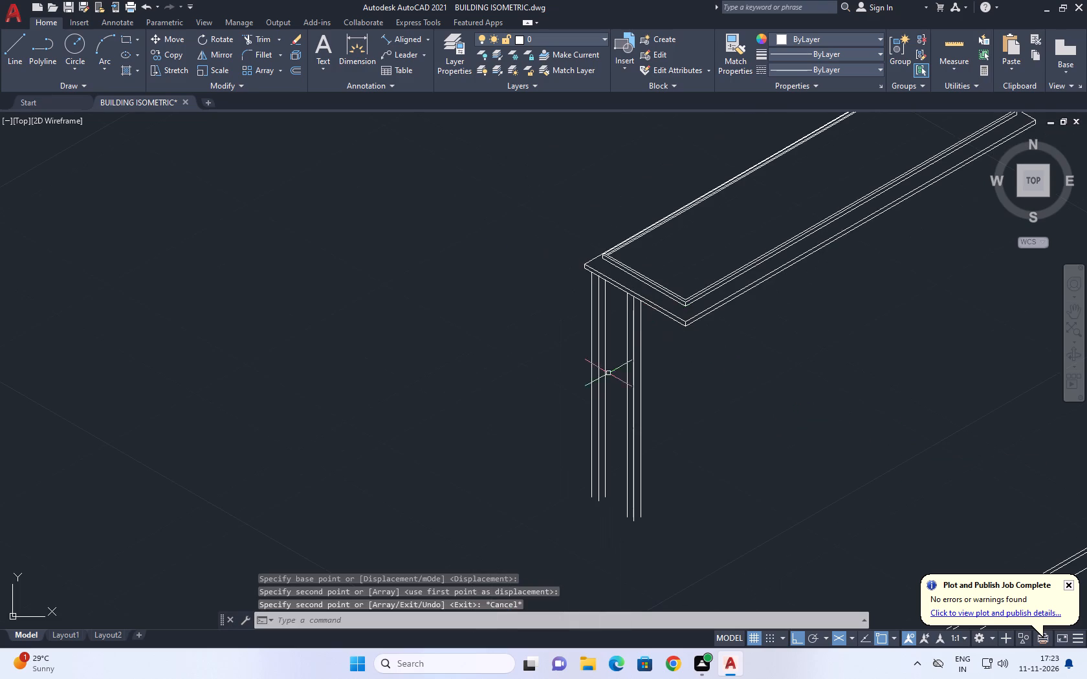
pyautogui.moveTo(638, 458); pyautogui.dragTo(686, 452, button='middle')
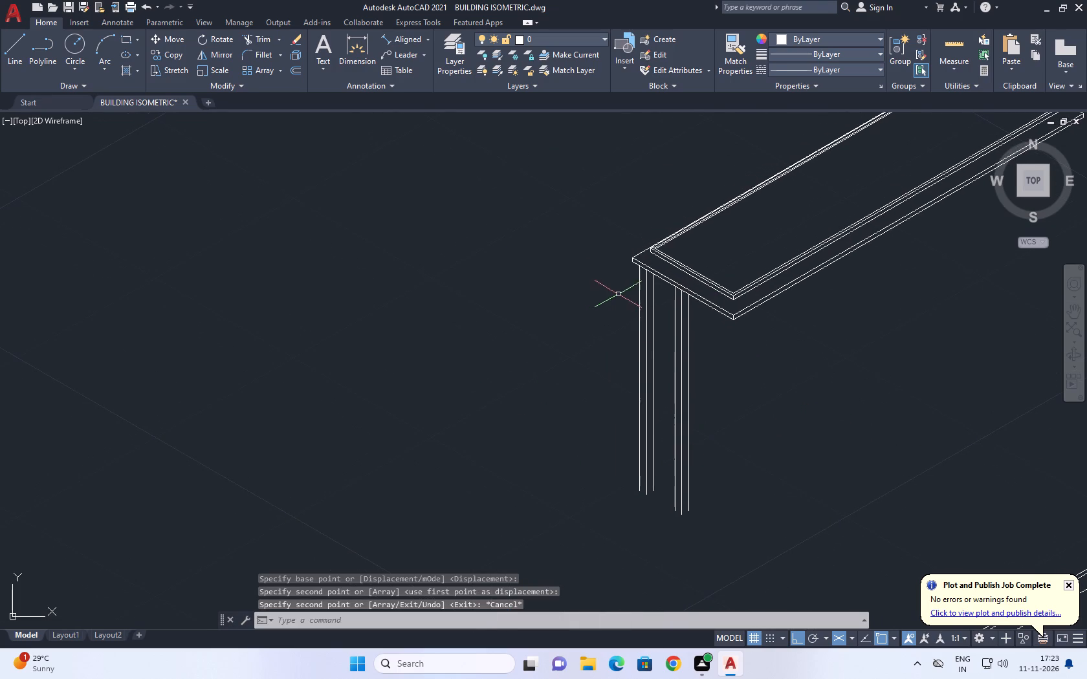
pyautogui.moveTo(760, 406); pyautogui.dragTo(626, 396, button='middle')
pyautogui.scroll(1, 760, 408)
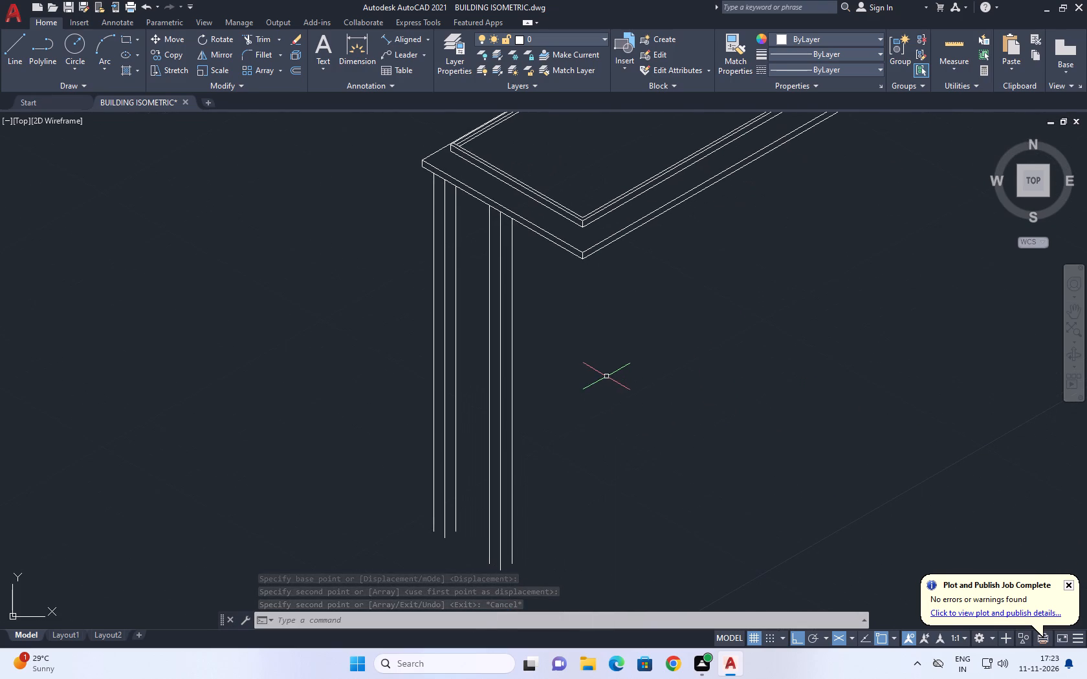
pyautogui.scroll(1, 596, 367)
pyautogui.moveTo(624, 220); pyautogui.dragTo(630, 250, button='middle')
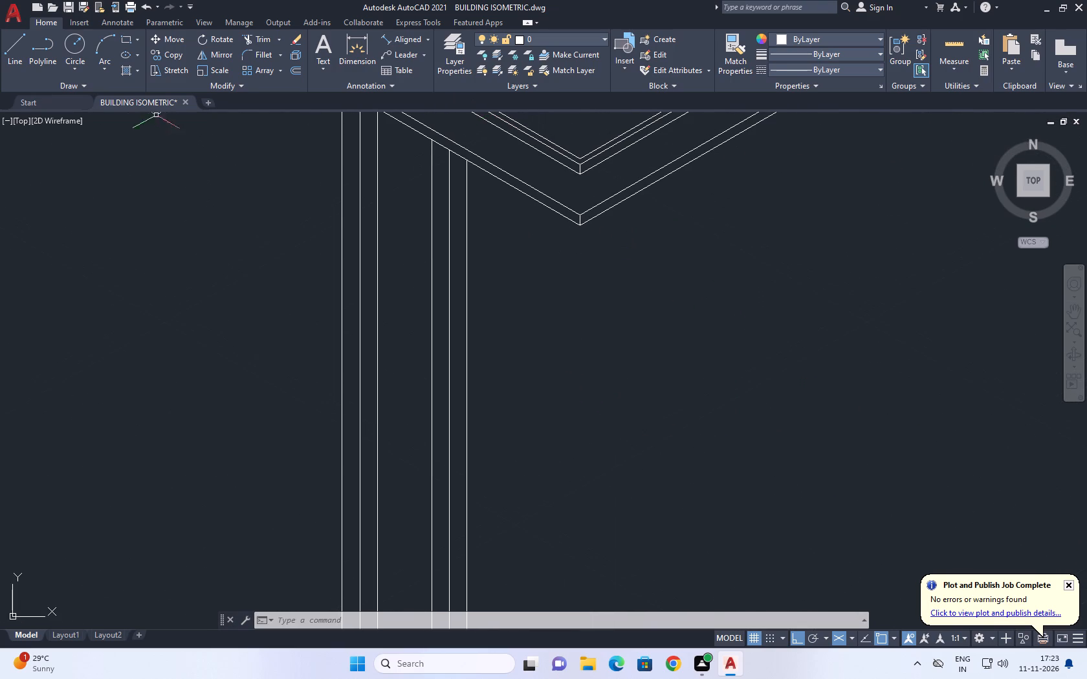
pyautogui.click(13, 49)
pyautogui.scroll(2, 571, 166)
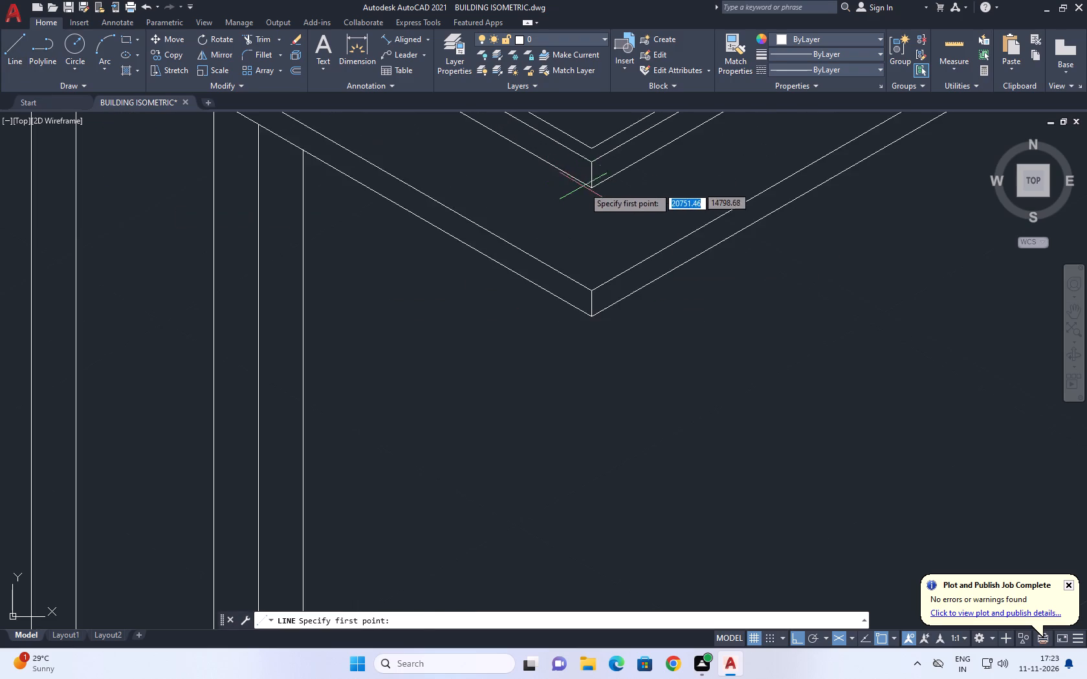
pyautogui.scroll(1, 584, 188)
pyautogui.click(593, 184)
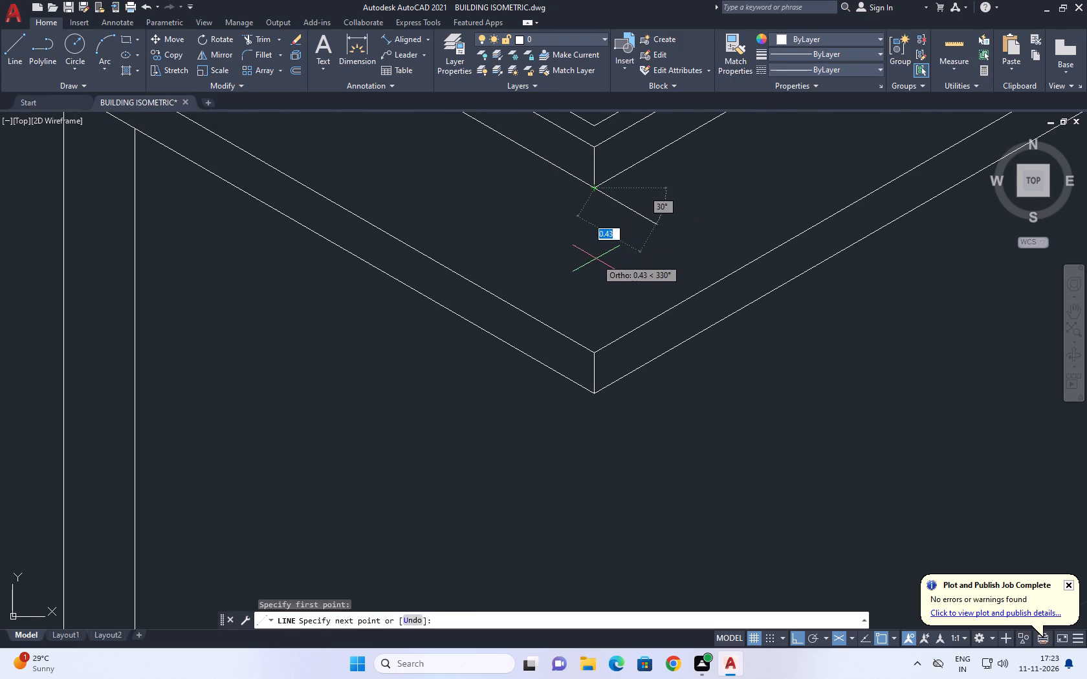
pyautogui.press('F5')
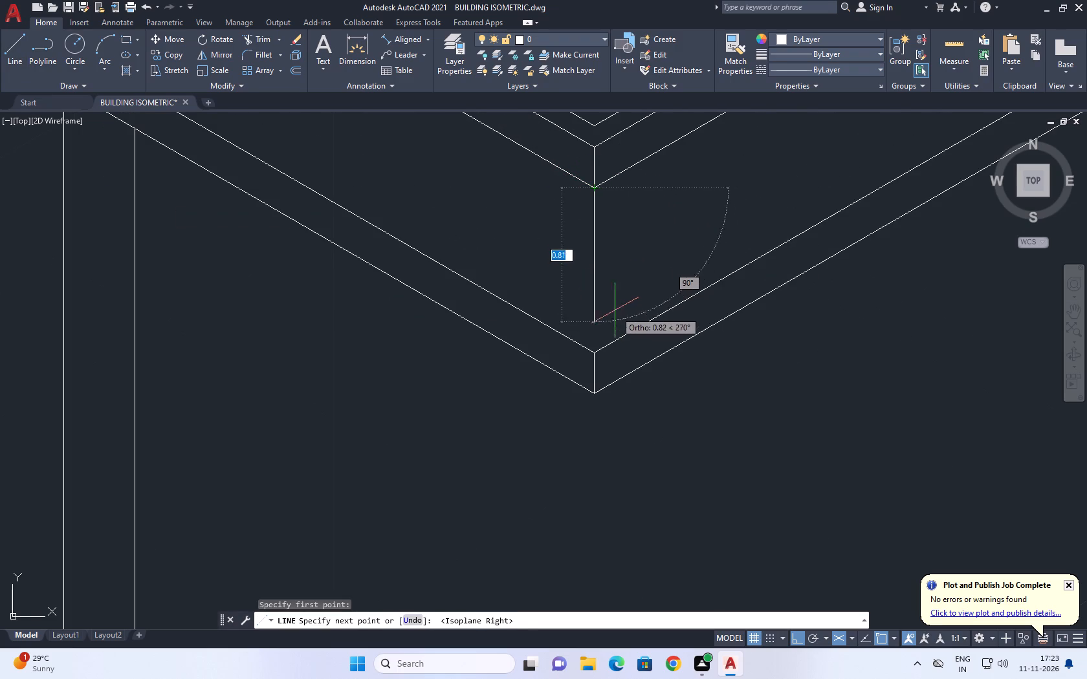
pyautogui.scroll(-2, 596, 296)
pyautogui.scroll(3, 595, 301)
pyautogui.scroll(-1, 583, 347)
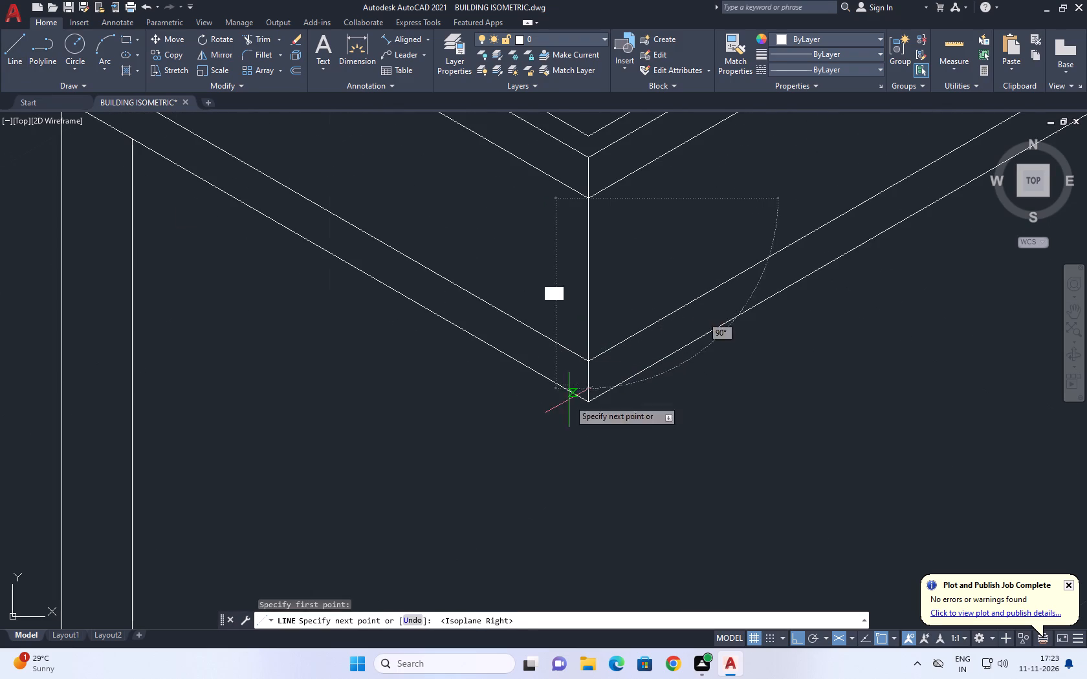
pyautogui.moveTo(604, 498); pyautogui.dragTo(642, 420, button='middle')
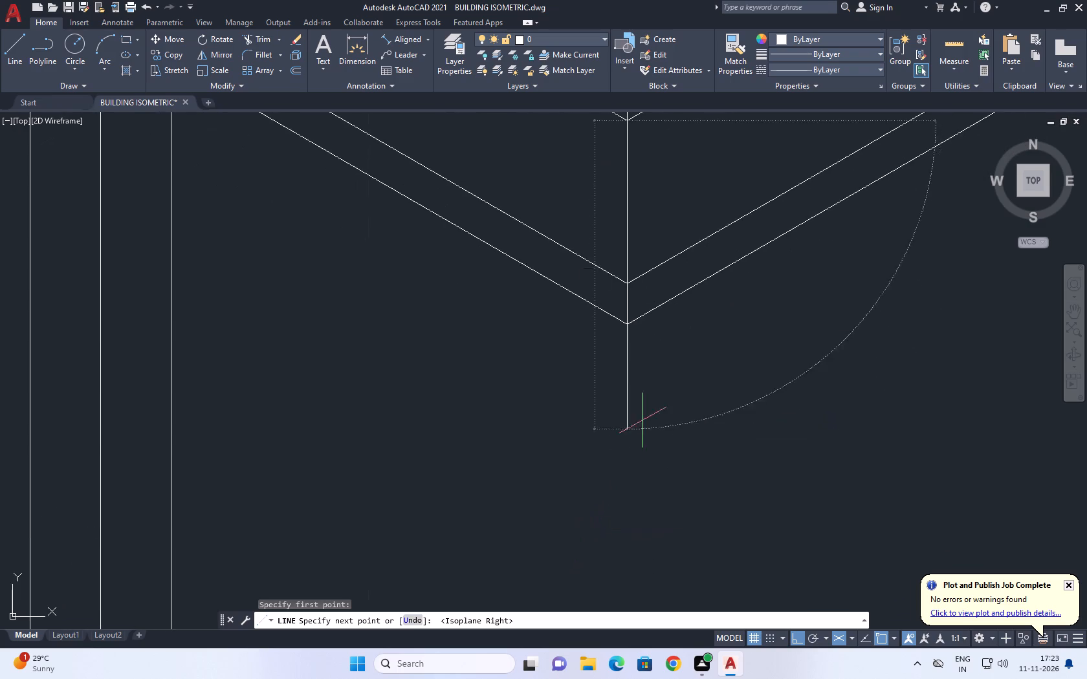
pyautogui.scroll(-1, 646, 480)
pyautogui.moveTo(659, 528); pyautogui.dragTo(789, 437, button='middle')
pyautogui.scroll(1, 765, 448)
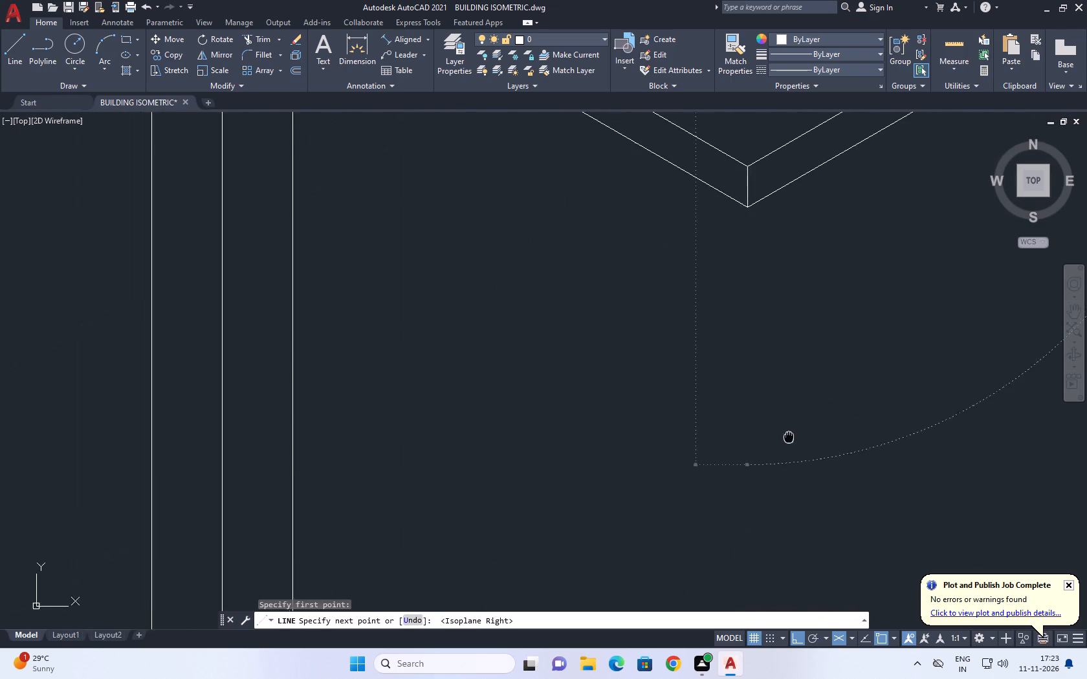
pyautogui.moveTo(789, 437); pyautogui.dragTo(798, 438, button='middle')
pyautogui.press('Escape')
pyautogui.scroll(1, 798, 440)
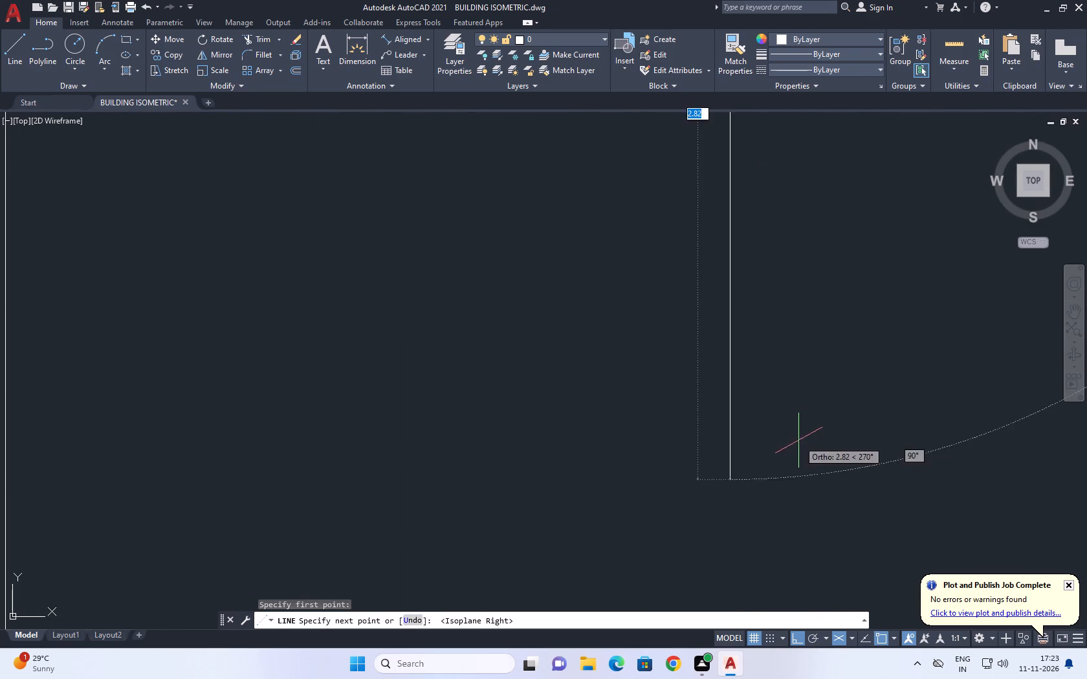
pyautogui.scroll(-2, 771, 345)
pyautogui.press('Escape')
# Draw a vertical line downward from the outer outline's lower edge, just beside its front corner along the long side.
pyautogui.scroll(-2, 750, 339)
pyautogui.moveTo(811, 302); pyautogui.dragTo(759, 323, button='middle')
pyautogui.scroll(1, 752, 326)
pyautogui.press('l')
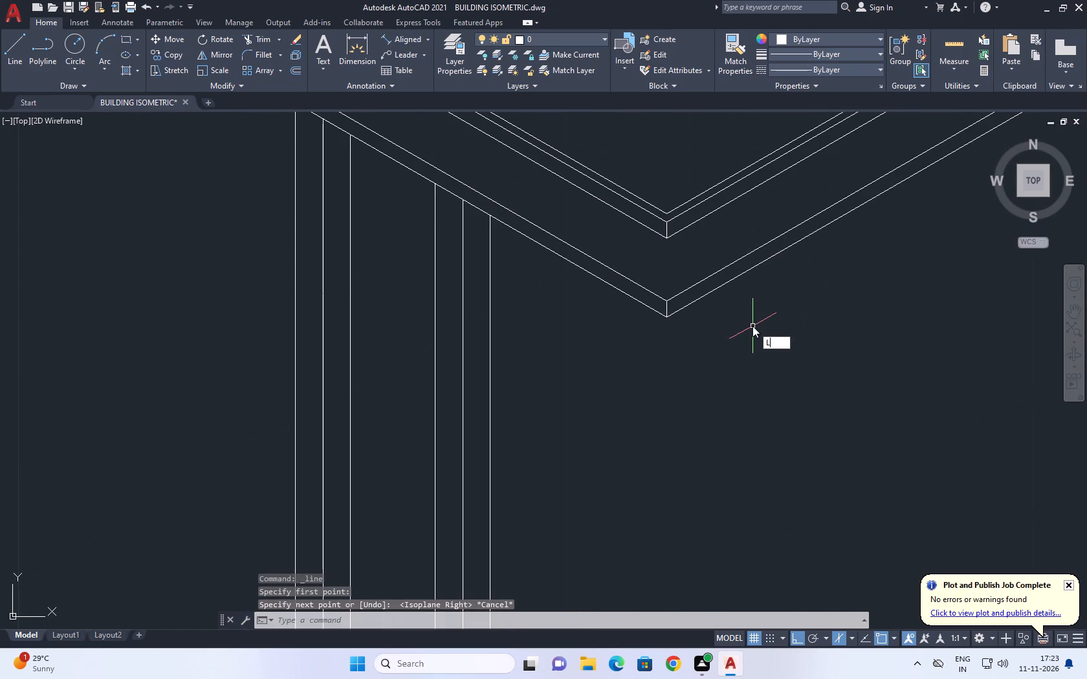
pyautogui.press('space')
pyautogui.click(677, 310)
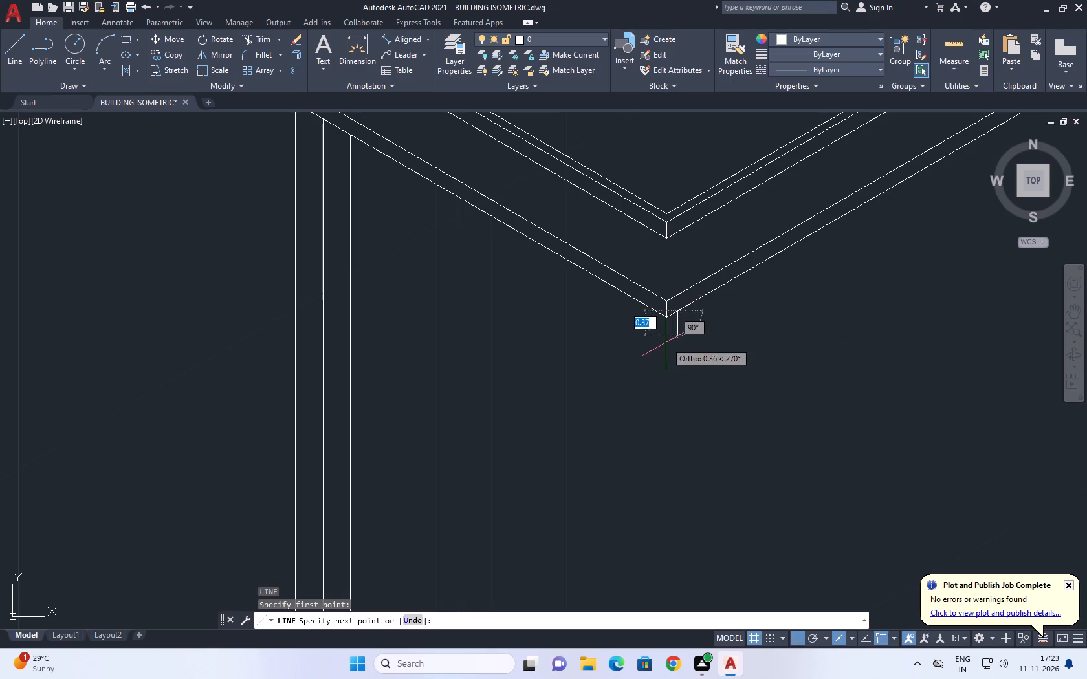
pyautogui.moveTo(684, 415); pyautogui.dragTo(719, 303, button='middle')
pyautogui.scroll(-4, 745, 221)
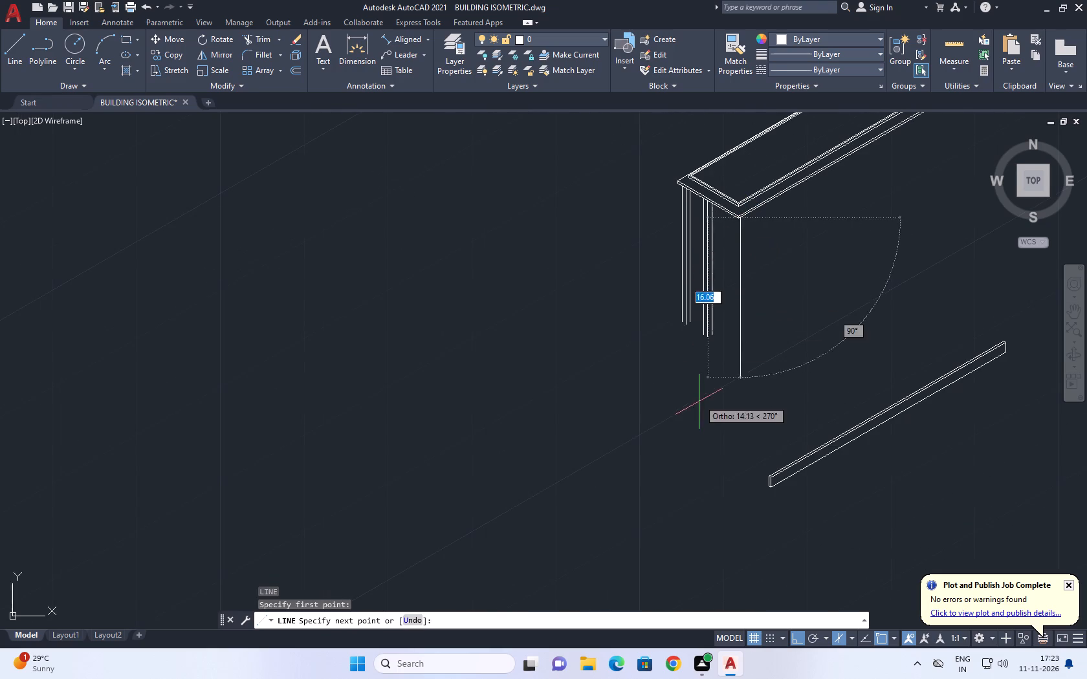
pyautogui.scroll(2, 740, 308)
pyautogui.click(746, 298)
pyautogui.press('Escape')
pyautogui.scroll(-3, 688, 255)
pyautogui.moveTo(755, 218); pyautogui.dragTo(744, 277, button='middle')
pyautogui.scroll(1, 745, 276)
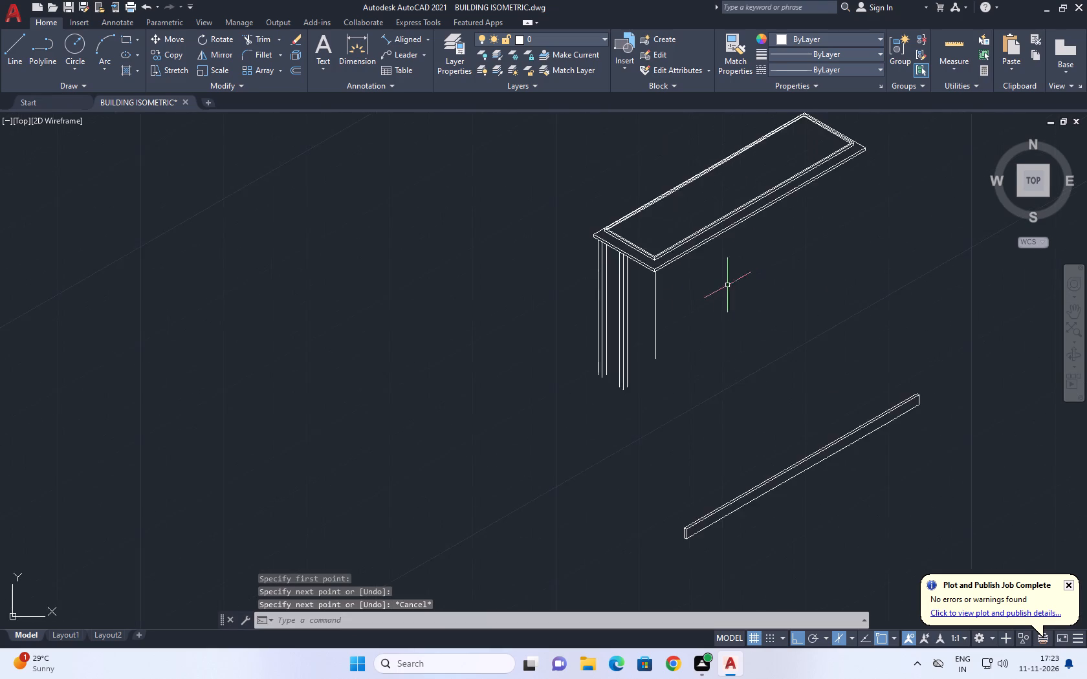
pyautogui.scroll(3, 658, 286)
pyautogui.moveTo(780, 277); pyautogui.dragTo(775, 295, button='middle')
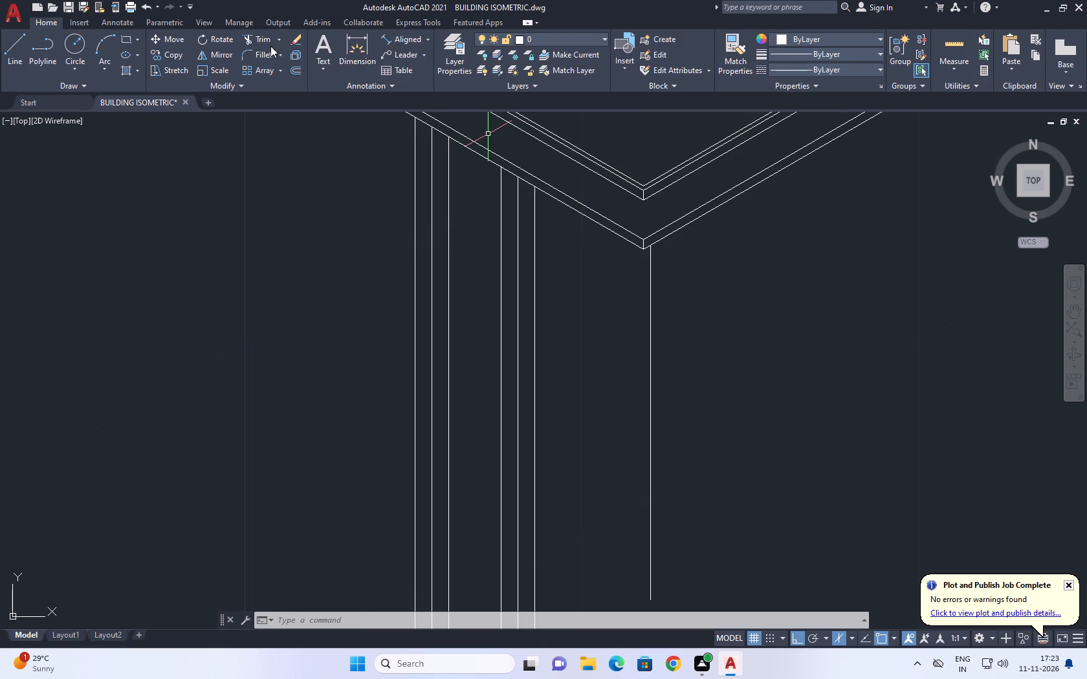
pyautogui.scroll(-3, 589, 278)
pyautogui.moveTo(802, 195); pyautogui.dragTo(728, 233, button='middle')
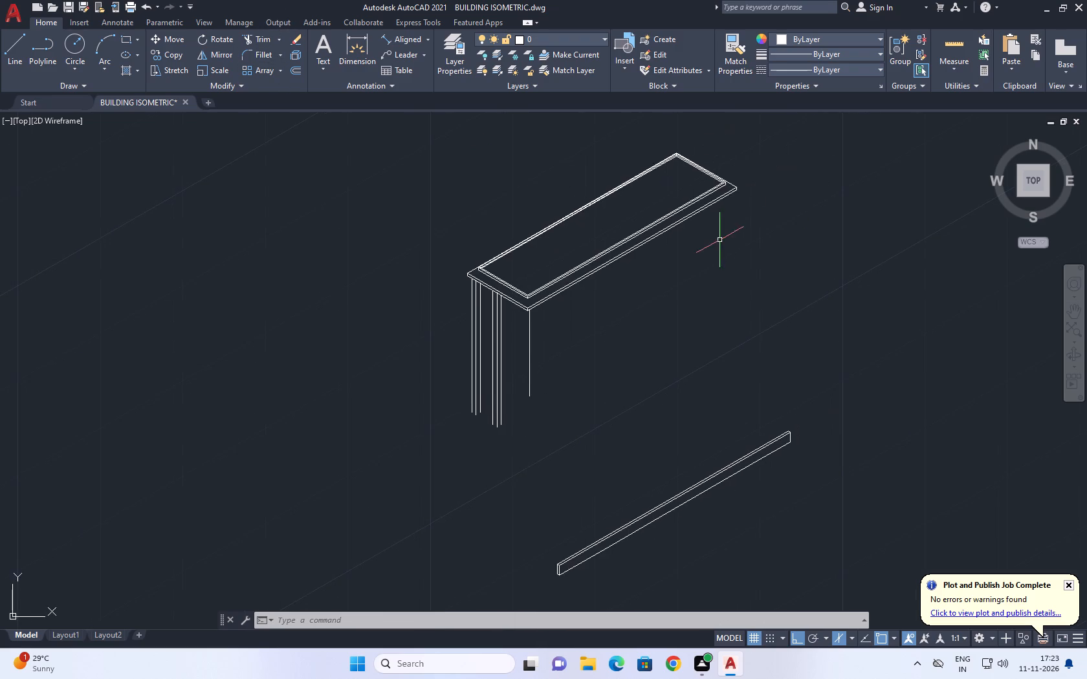
# Draw a 6-unit vertical line downward from the outer outline's lower edge, near the far end of its front long side.
pyautogui.scroll(1, 719, 240)
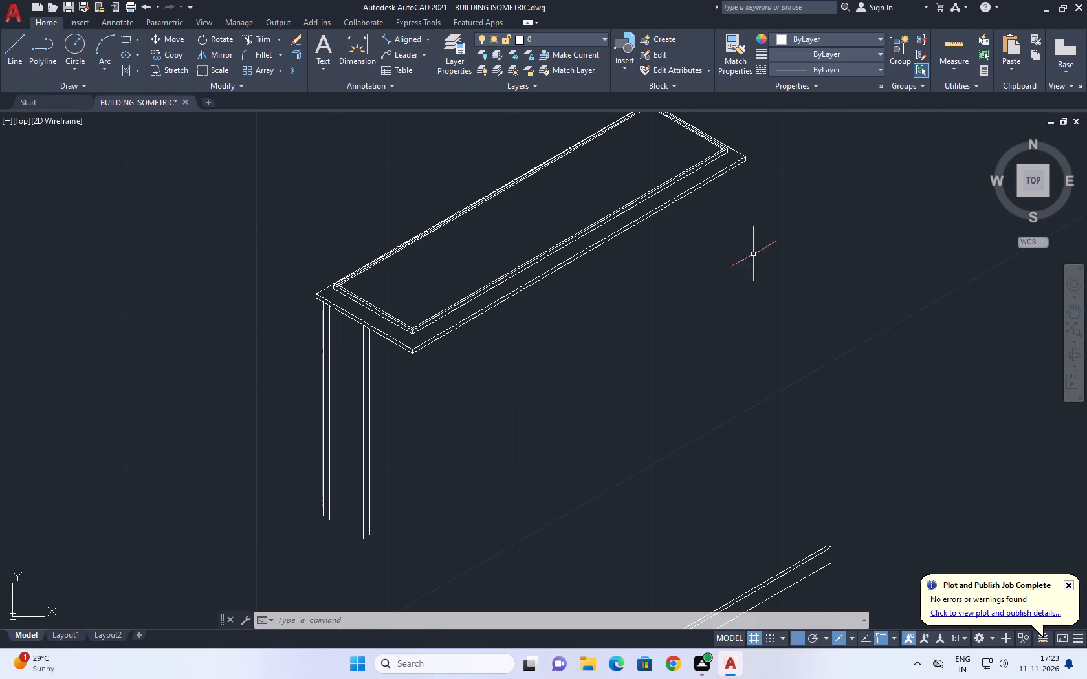
pyautogui.moveTo(730, 175); pyautogui.dragTo(709, 234, button='middle')
pyautogui.press('l')
pyautogui.press('space')
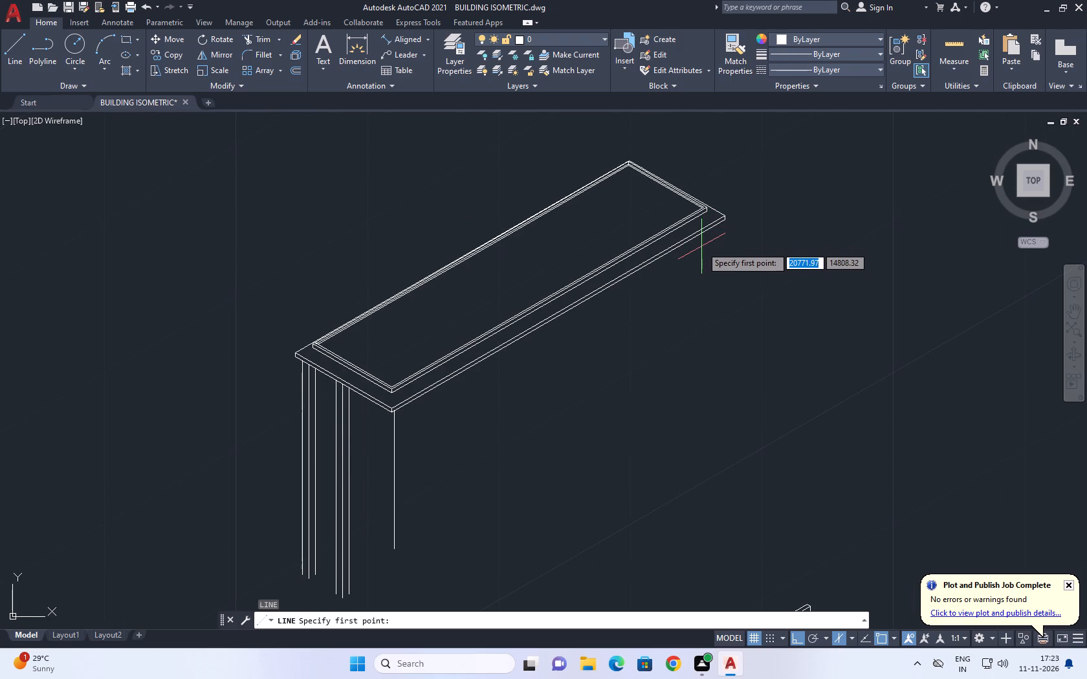
pyautogui.scroll(2, 713, 234)
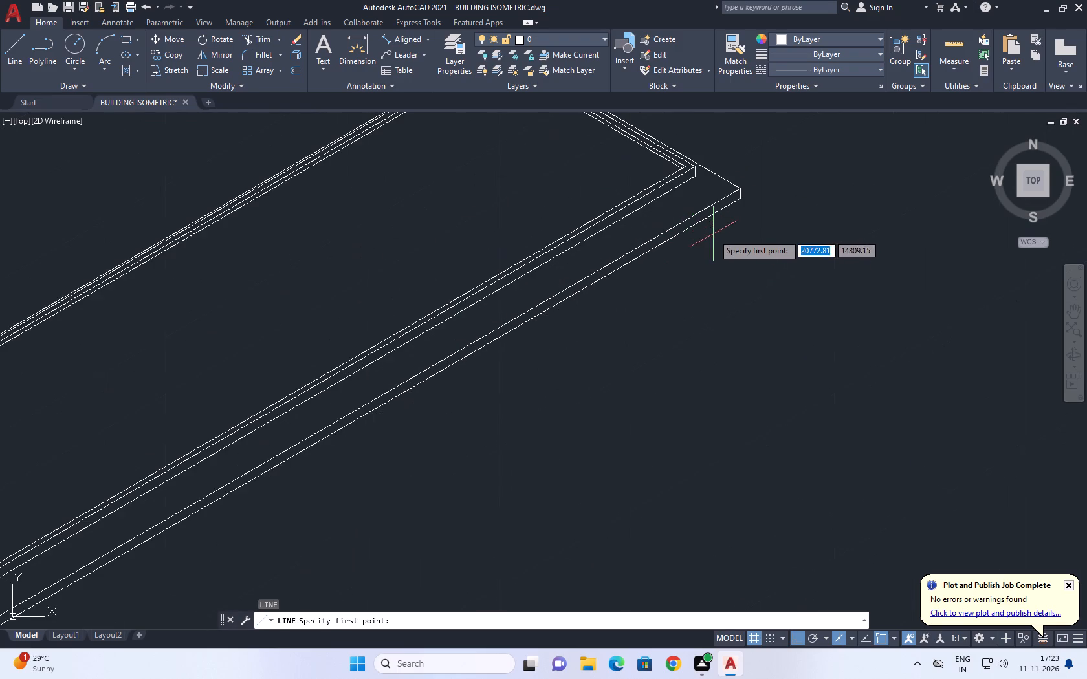
pyautogui.scroll(2, 679, 224)
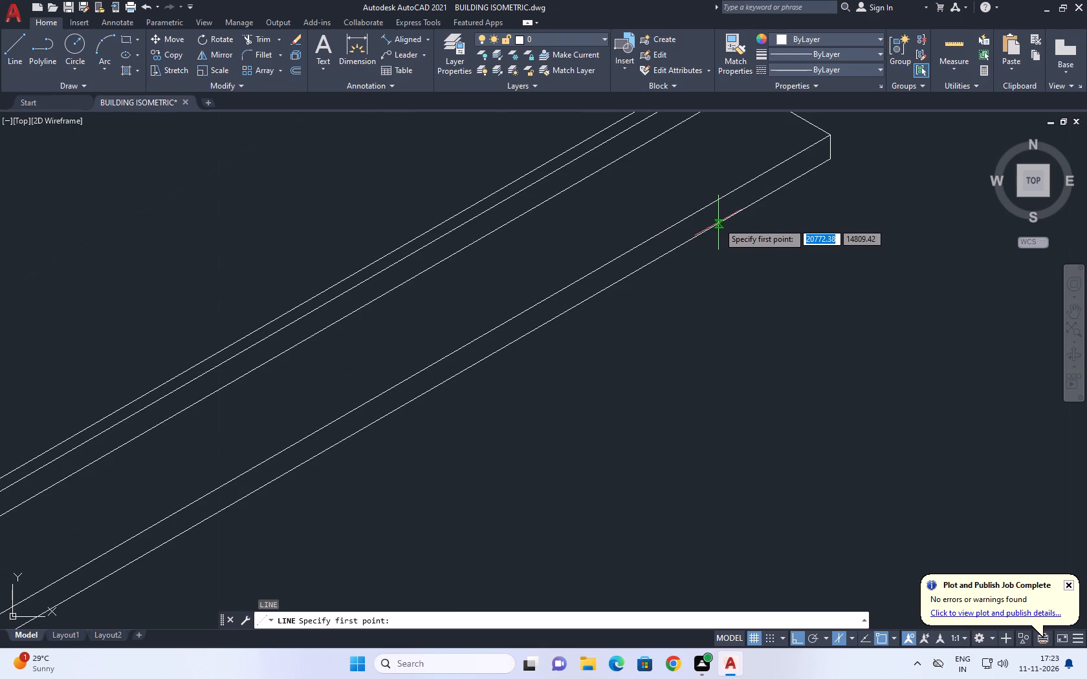
pyautogui.click(732, 214)
pyautogui.scroll(-1, 730, 244)
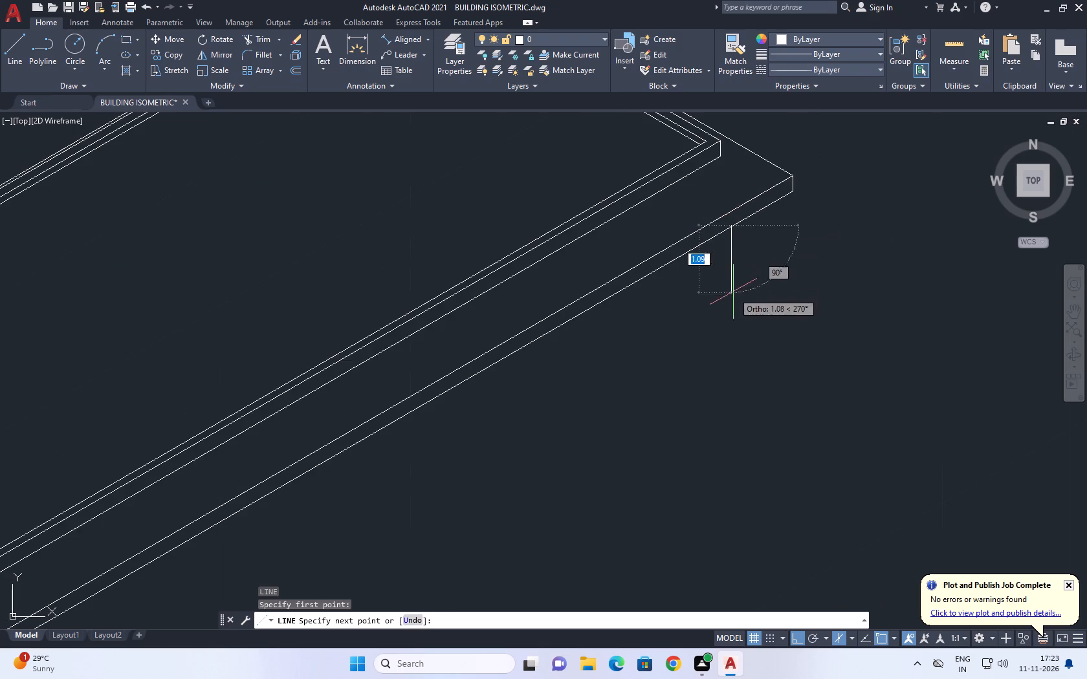
pyautogui.scroll(-1, 755, 423)
pyautogui.moveTo(756, 426); pyautogui.dragTo(760, 209, button='middle')
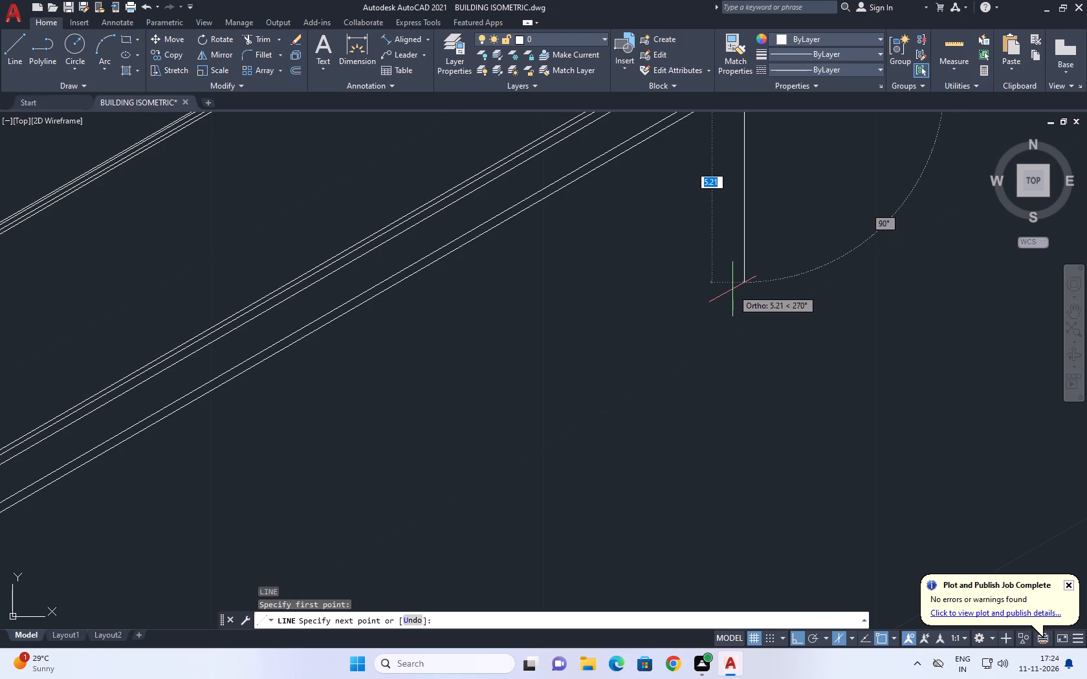
pyautogui.press('6')
pyautogui.press('Return')
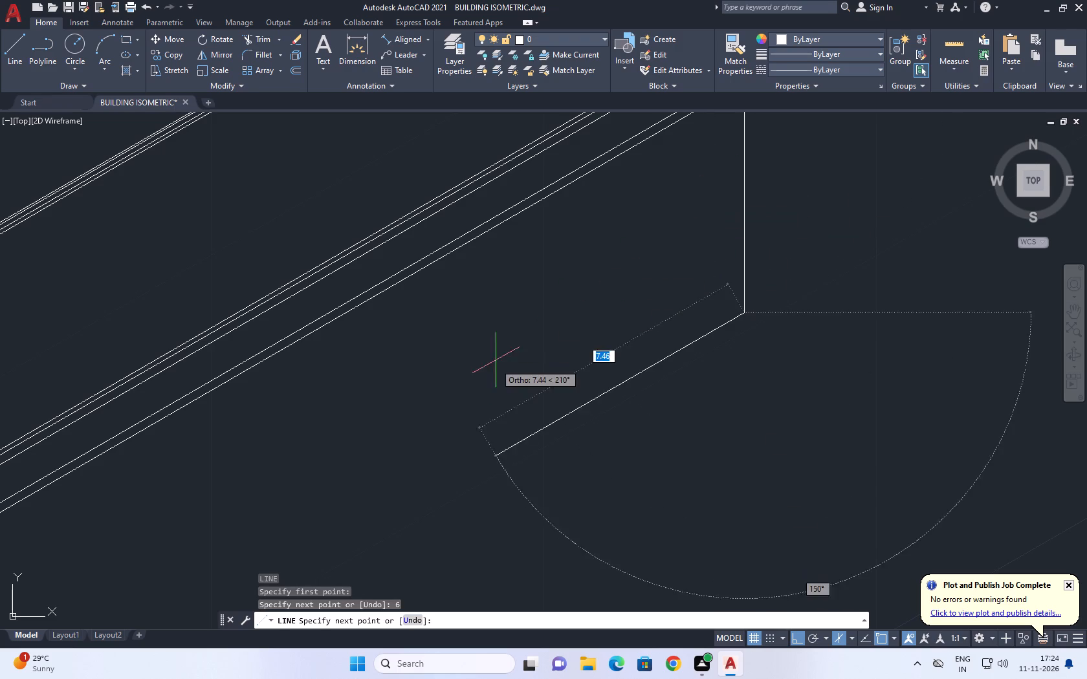
# Undo the 6-unit segment and redraw it 4 units downward from the same starting point.
pyautogui.scroll(-2, 492, 374)
pyautogui.moveTo(501, 398); pyautogui.dragTo(648, 358, button='middle')
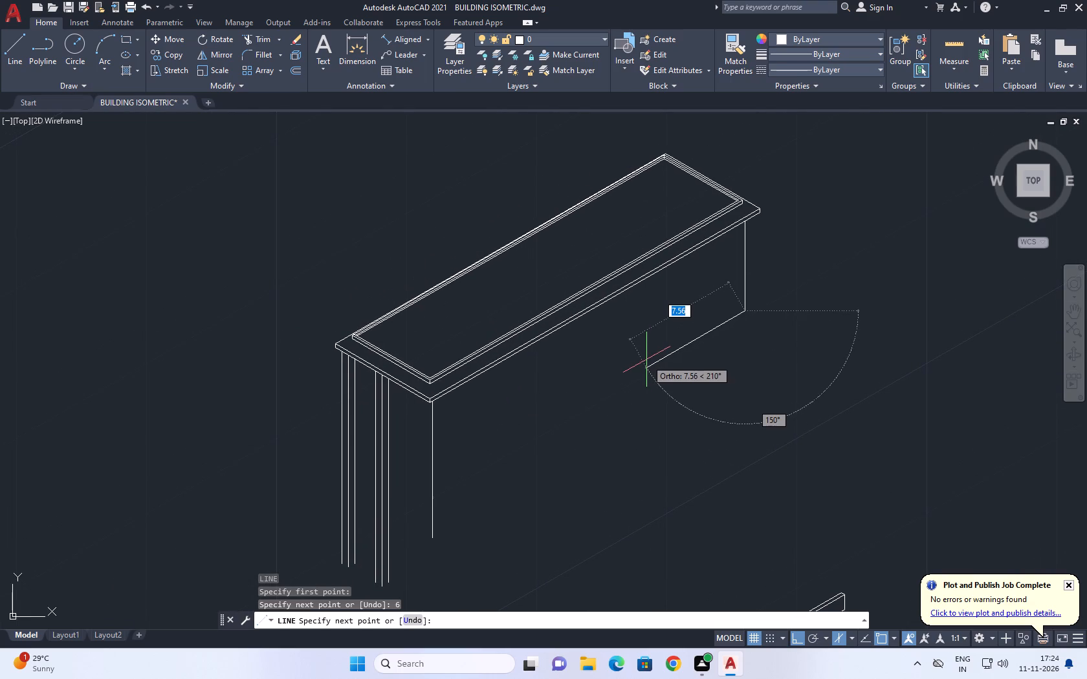
pyautogui.scroll(-1, 644, 361)
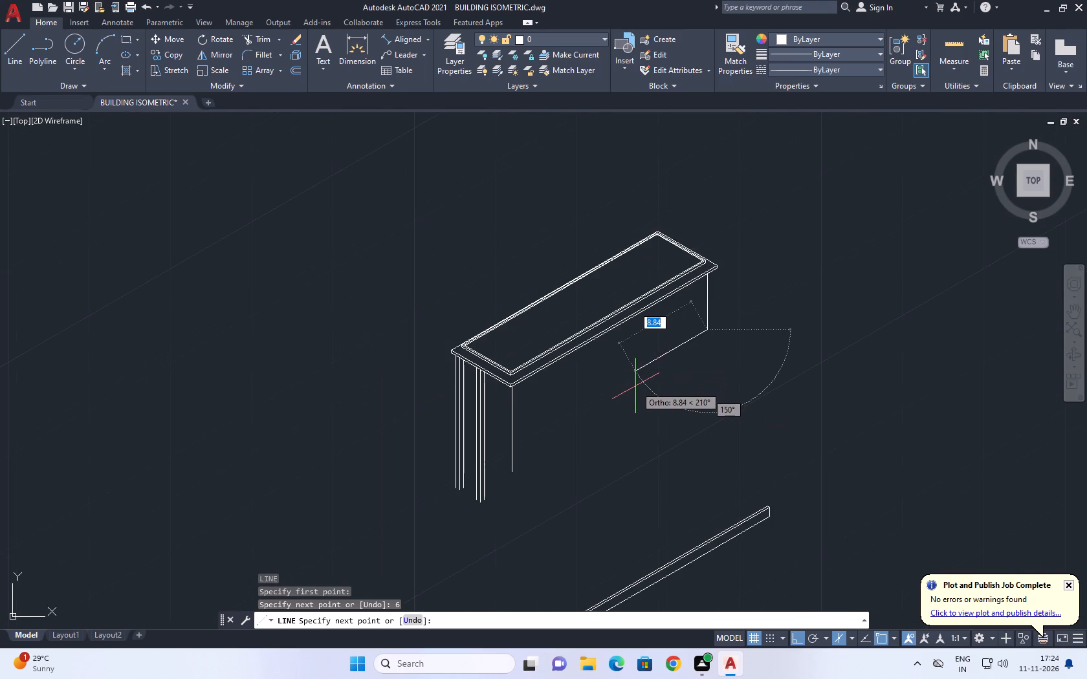
pyautogui.hotkey('ctrl', 'z')
pyautogui.moveTo(760, 222); pyautogui.dragTo(748, 321, button='middle')
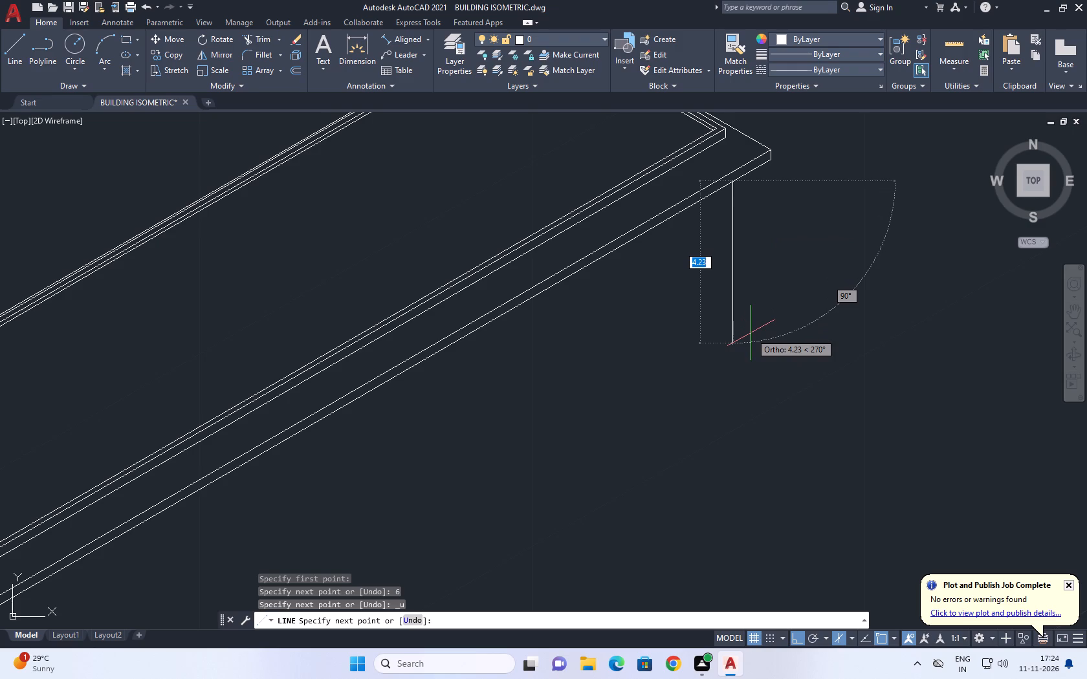
pyautogui.press('4')
pyautogui.press('Return')
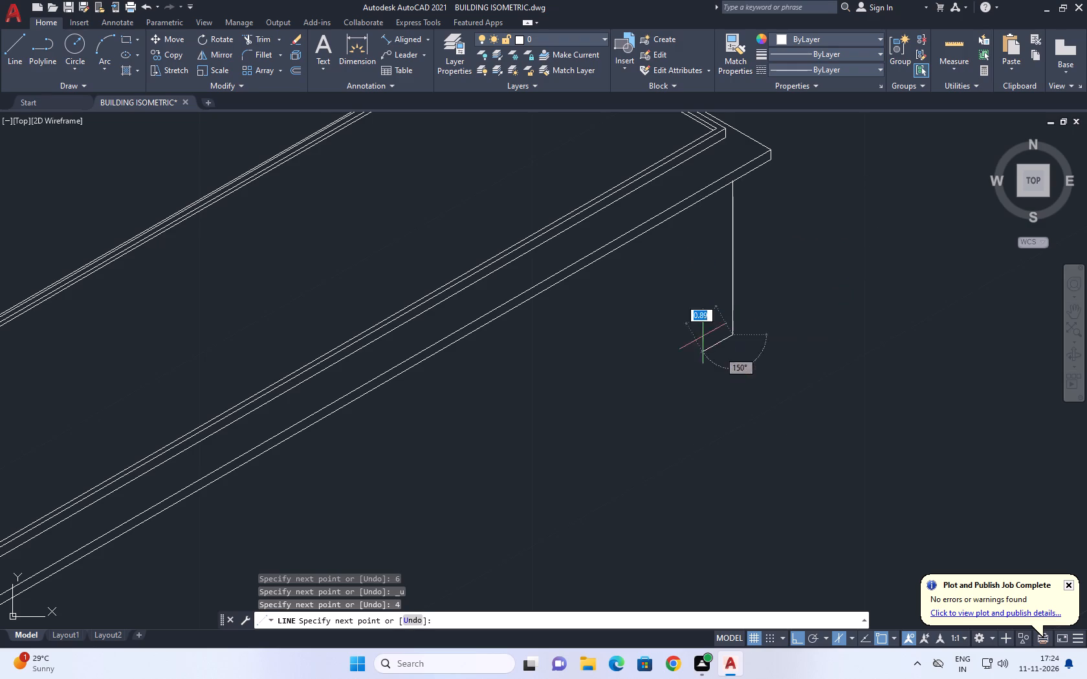
# Continue the line 6 units along the 210° isometric axis, ending with a vertical segment up past the outline's lower edge.
pyautogui.moveTo(490, 403); pyautogui.dragTo(652, 323, button='middle')
pyautogui.press('6')
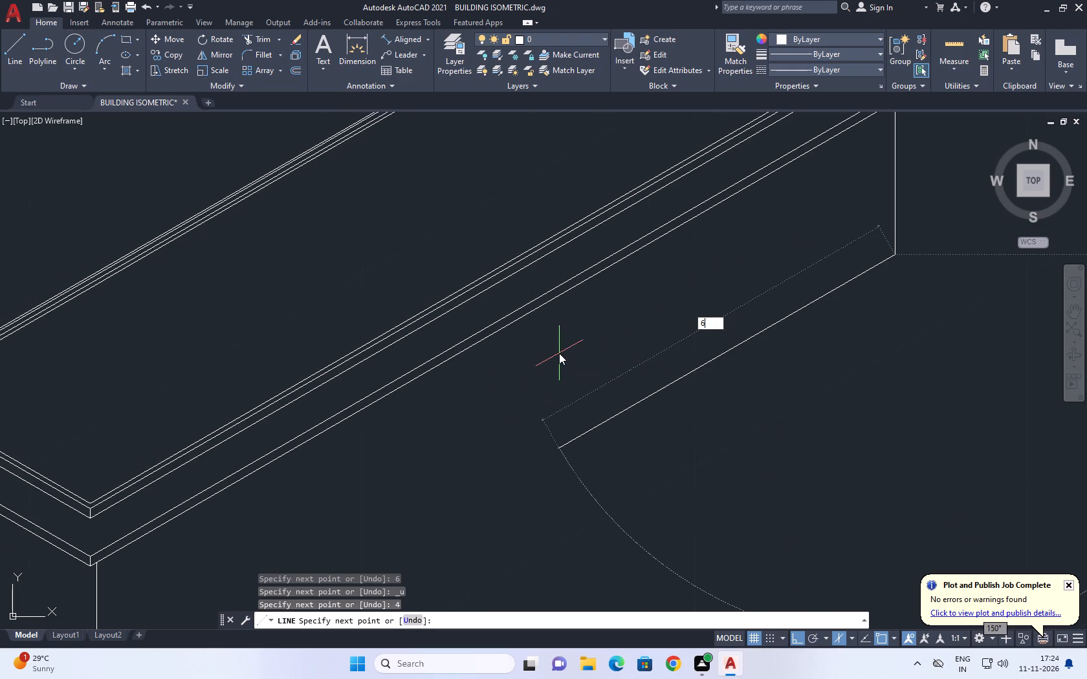
pyautogui.press('Return')
pyautogui.moveTo(672, 219); pyautogui.dragTo(677, 260, button='middle')
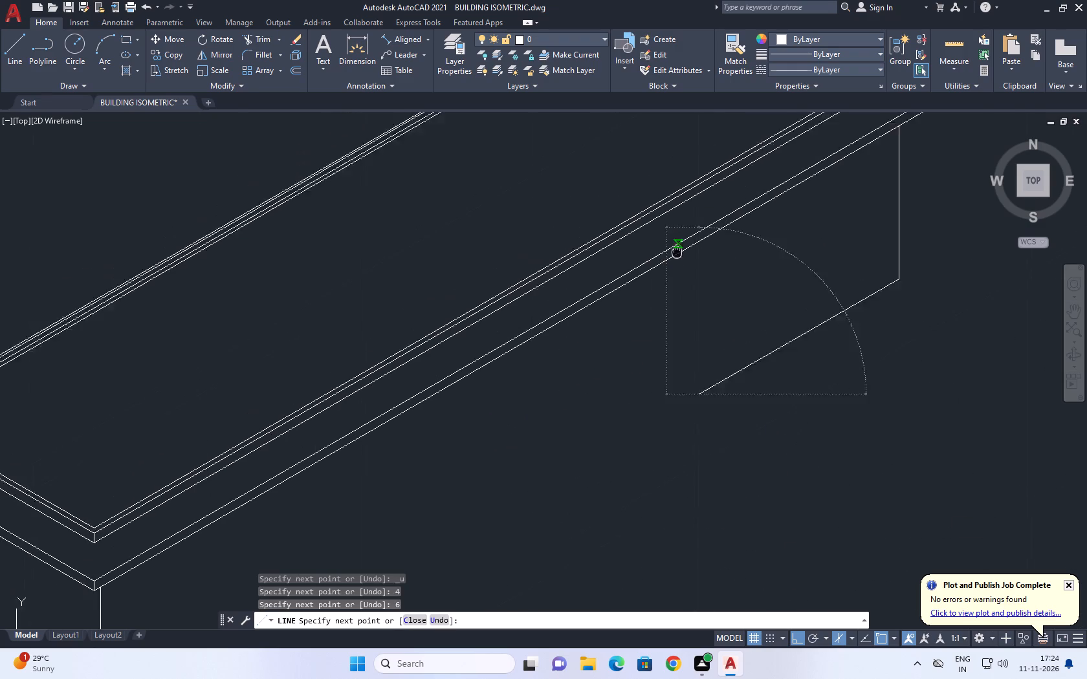
pyautogui.moveTo(677, 260); pyautogui.dragTo(682, 303, button='middle')
pyautogui.scroll(1, 681, 303)
pyautogui.click(716, 237)
pyautogui.press('Escape')
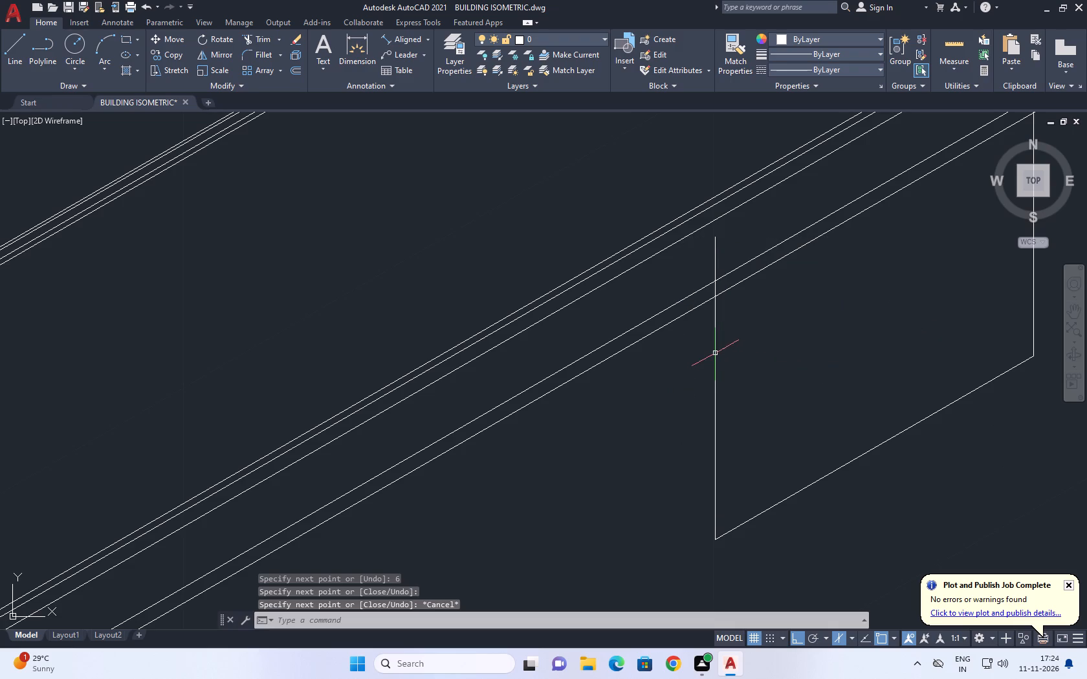
# Trim the second vertical line where it extends above the outer outline's lower edge.
pyautogui.press('t')
pyautogui.write('R')
pyautogui.press('space')
pyautogui.scroll(2, 710, 285)
pyautogui.click(727, 284)
pyautogui.click(694, 308)
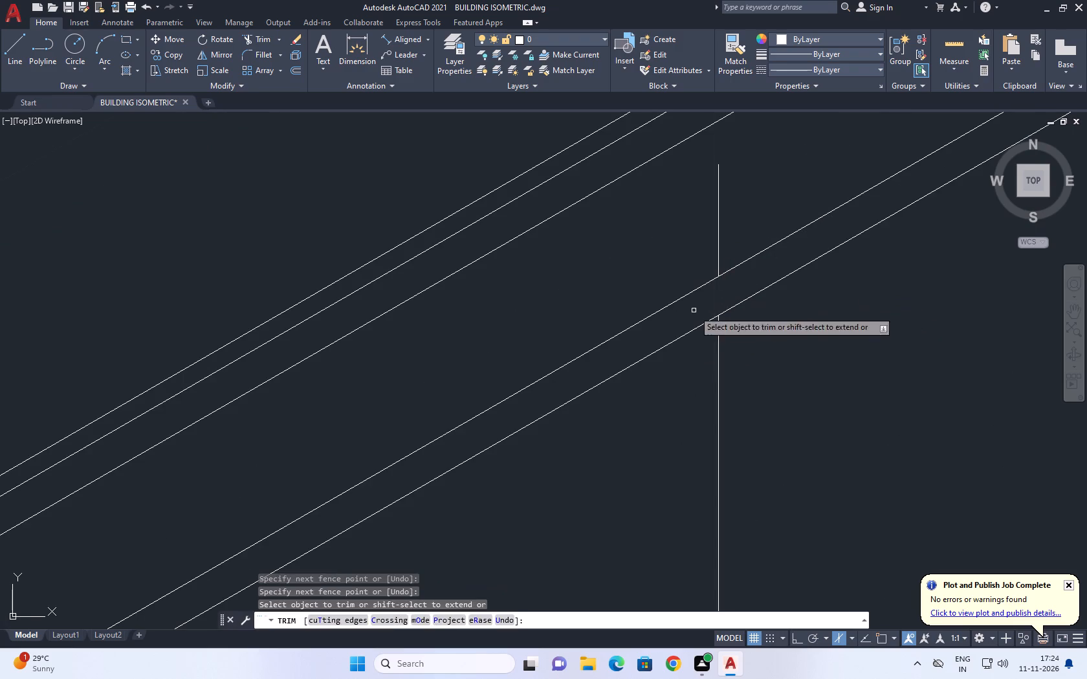
pyautogui.click(731, 225)
pyautogui.moveTo(688, 239); pyautogui.dragTo(681, 248)
pyautogui.scroll(-3, 666, 264)
pyautogui.press('space')
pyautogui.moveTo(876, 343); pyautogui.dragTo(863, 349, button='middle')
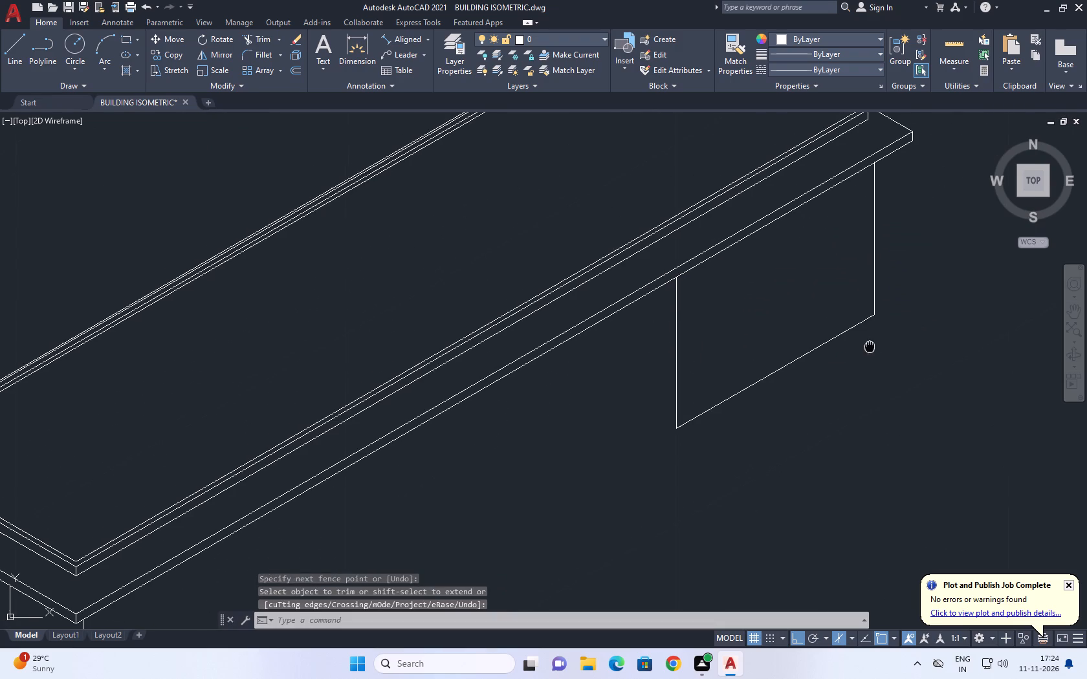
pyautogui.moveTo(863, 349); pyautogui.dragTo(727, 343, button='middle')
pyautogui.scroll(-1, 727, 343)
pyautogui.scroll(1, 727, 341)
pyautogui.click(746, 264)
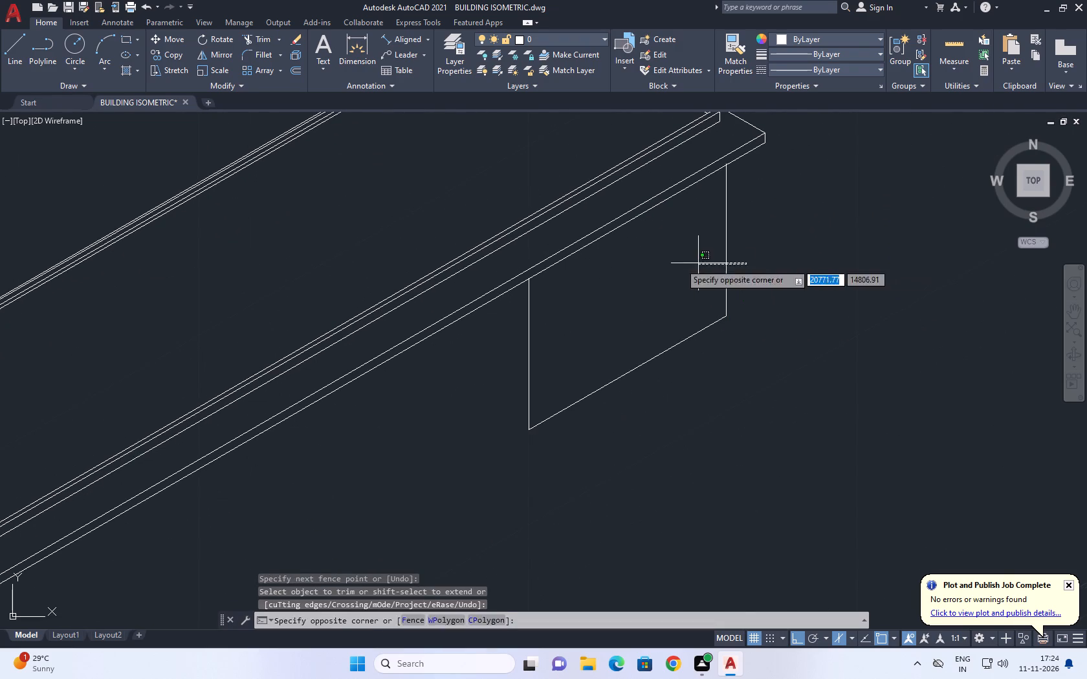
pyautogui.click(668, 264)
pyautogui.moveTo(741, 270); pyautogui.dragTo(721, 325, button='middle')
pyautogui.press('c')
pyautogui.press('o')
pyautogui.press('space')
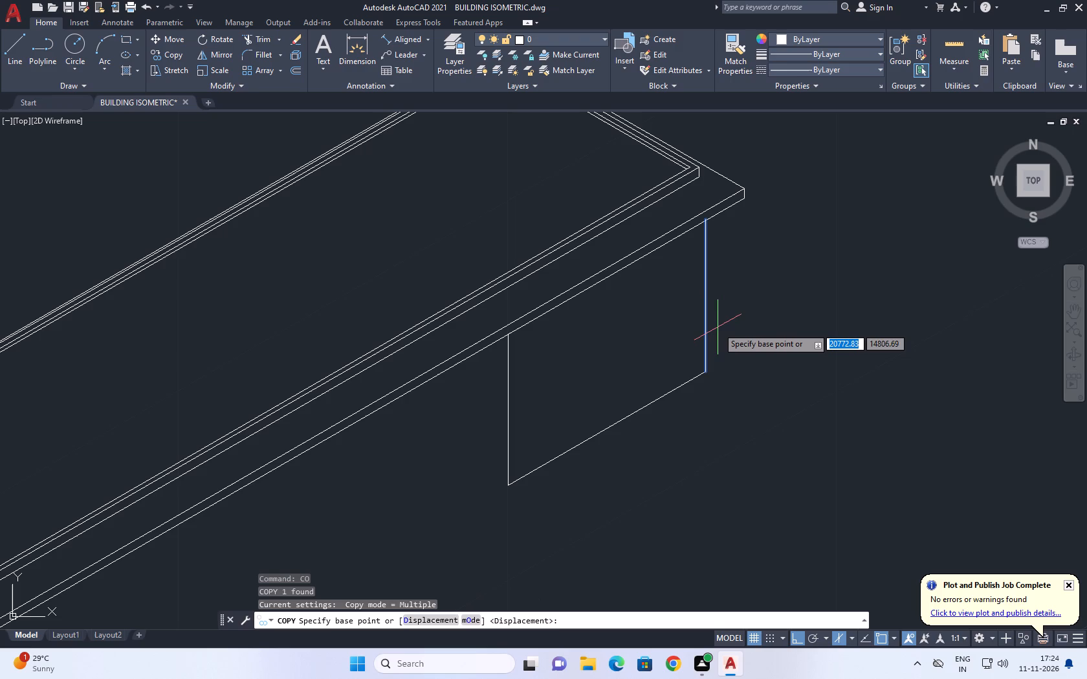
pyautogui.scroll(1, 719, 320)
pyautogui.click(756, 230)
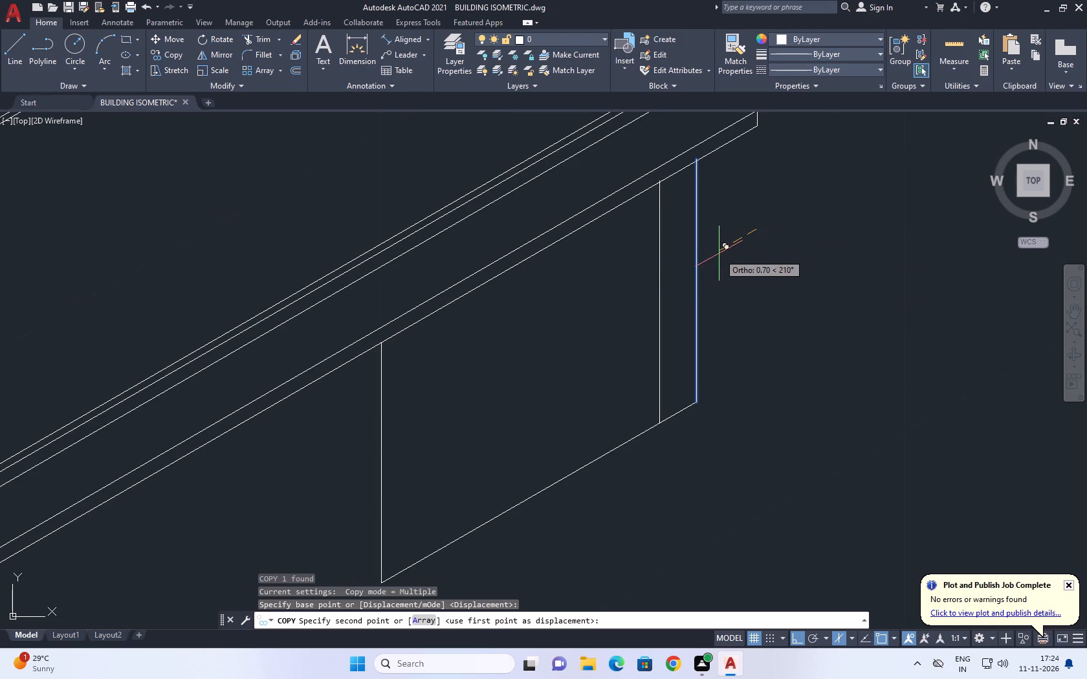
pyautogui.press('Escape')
# Trim the excess top end of the frame's far vertical line at the outer outline's lower edge.
pyautogui.scroll(2, 699, 167)
pyautogui.moveTo(698, 166); pyautogui.dragTo(705, 244, button='middle')
pyautogui.scroll(1, 705, 240)
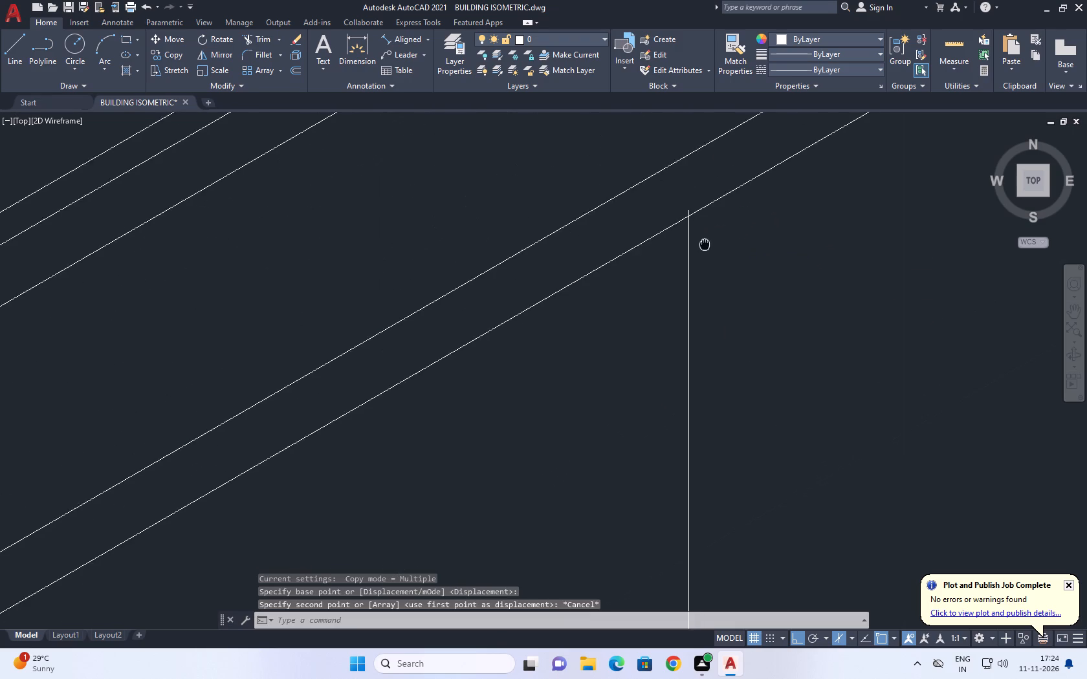
pyautogui.press('t')
pyautogui.press('r')
pyautogui.press('space')
pyautogui.scroll(2, 662, 200)
pyautogui.click(734, 242)
pyautogui.click(716, 237)
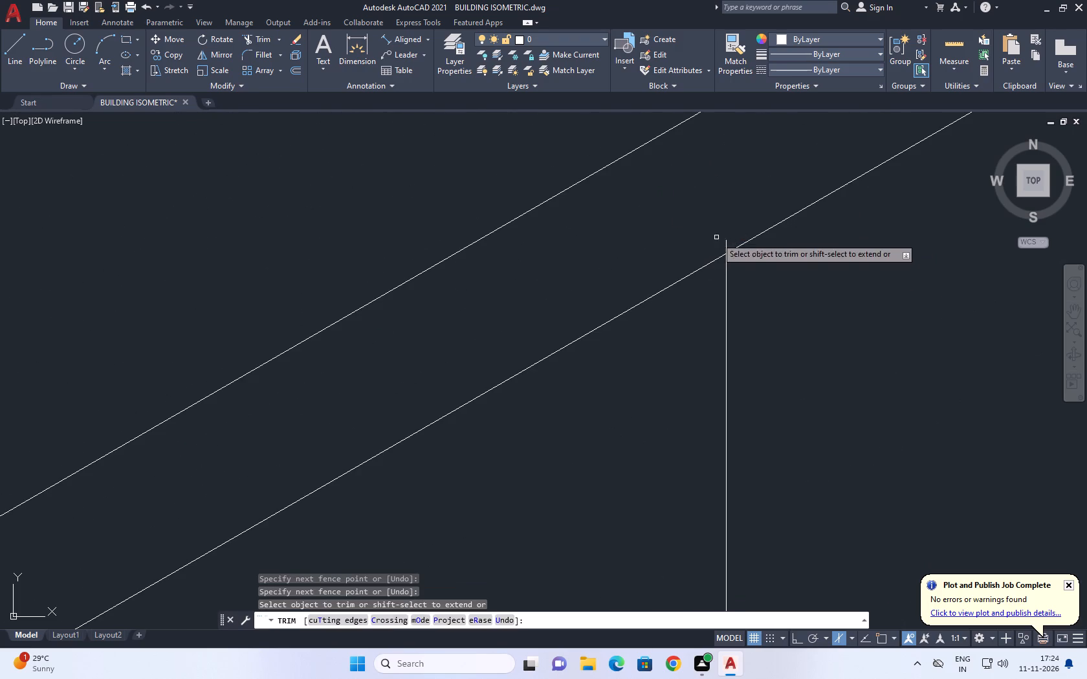
pyautogui.click(729, 233)
pyautogui.doubleClick(722, 246)
pyautogui.scroll(-2, 728, 229)
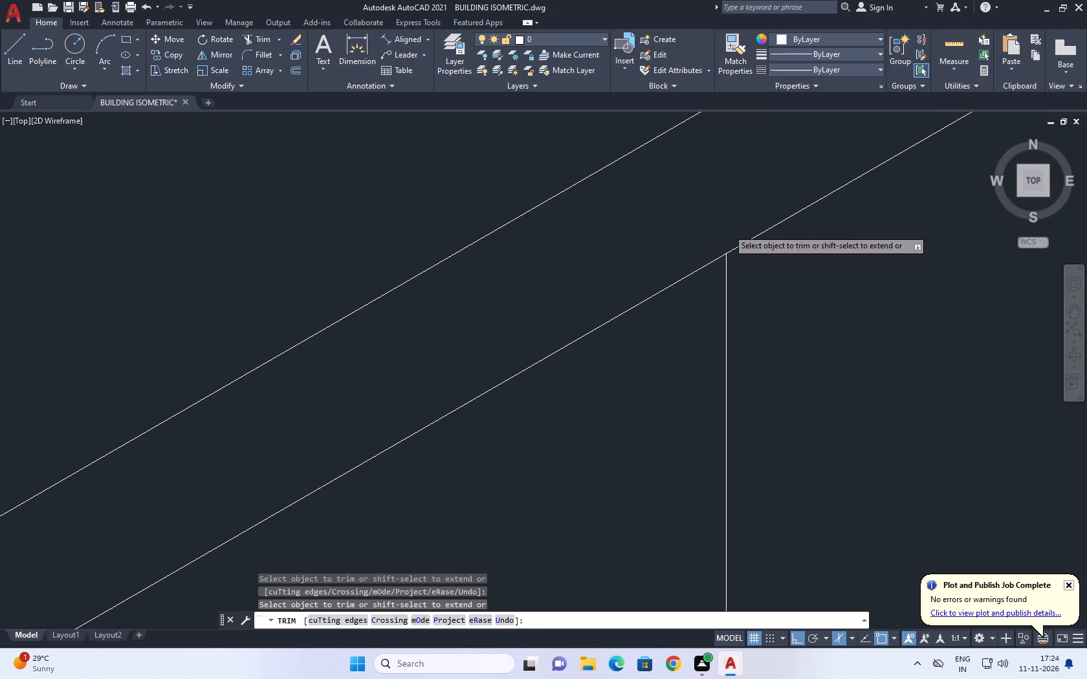
pyautogui.scroll(-3, 728, 229)
pyautogui.press('space')
# Copy the frame's far vertical line 0.22 units inward along the 210° isometric axis.
pyautogui.scroll(-1, 728, 229)
pyautogui.moveTo(776, 301); pyautogui.dragTo(712, 312)
pyautogui.click(700, 312)
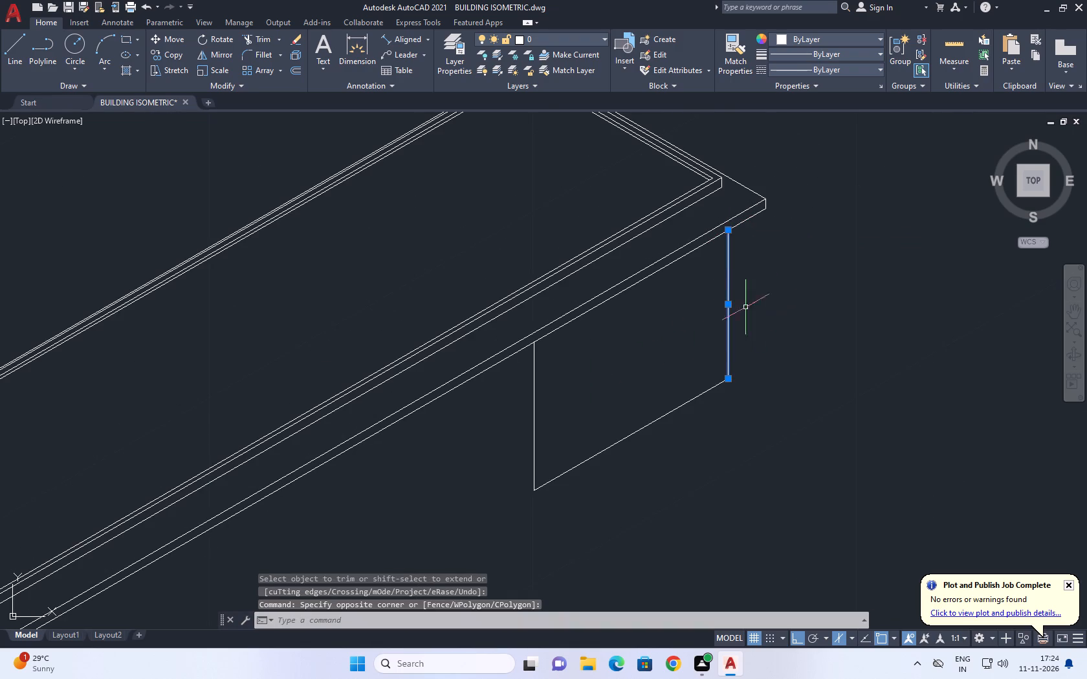
pyautogui.moveTo(777, 304); pyautogui.dragTo(780, 353, button='middle')
pyautogui.press('c')
pyautogui.write('O')
pyautogui.press('space')
pyautogui.click(828, 305)
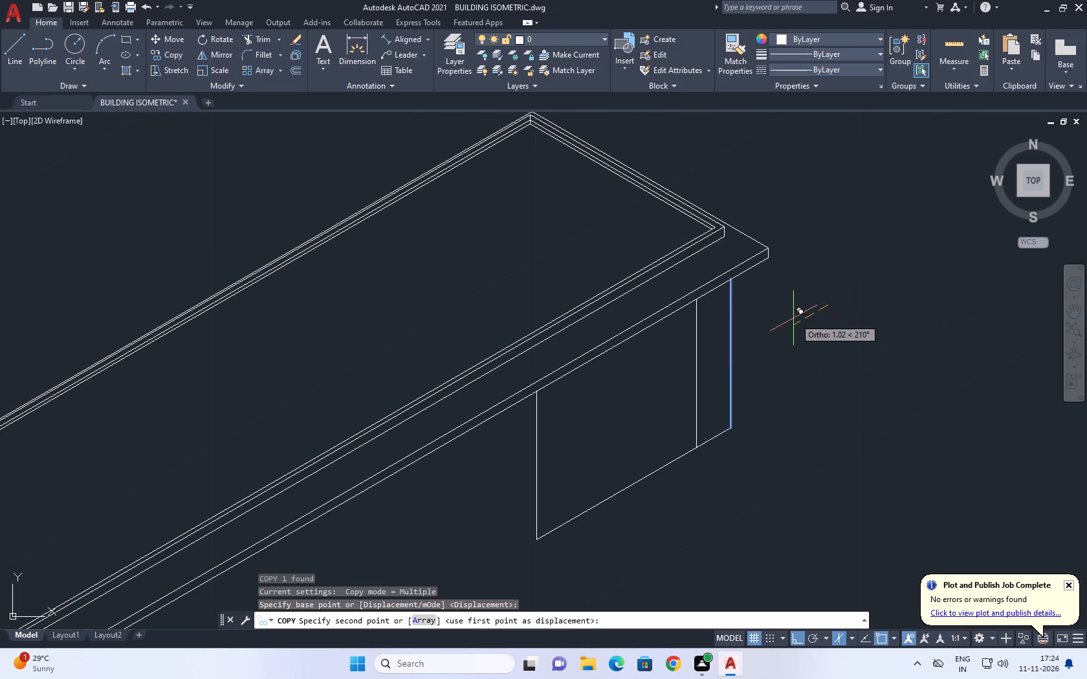
pyautogui.write('0.22')
pyautogui.press('Return')
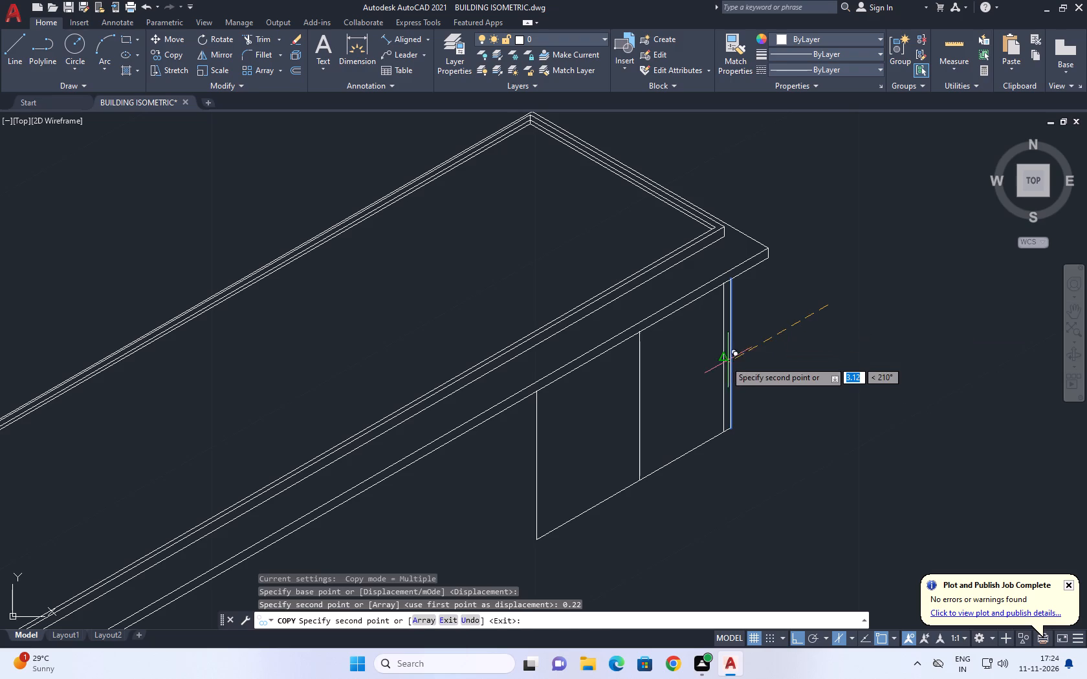
pyautogui.press('space')
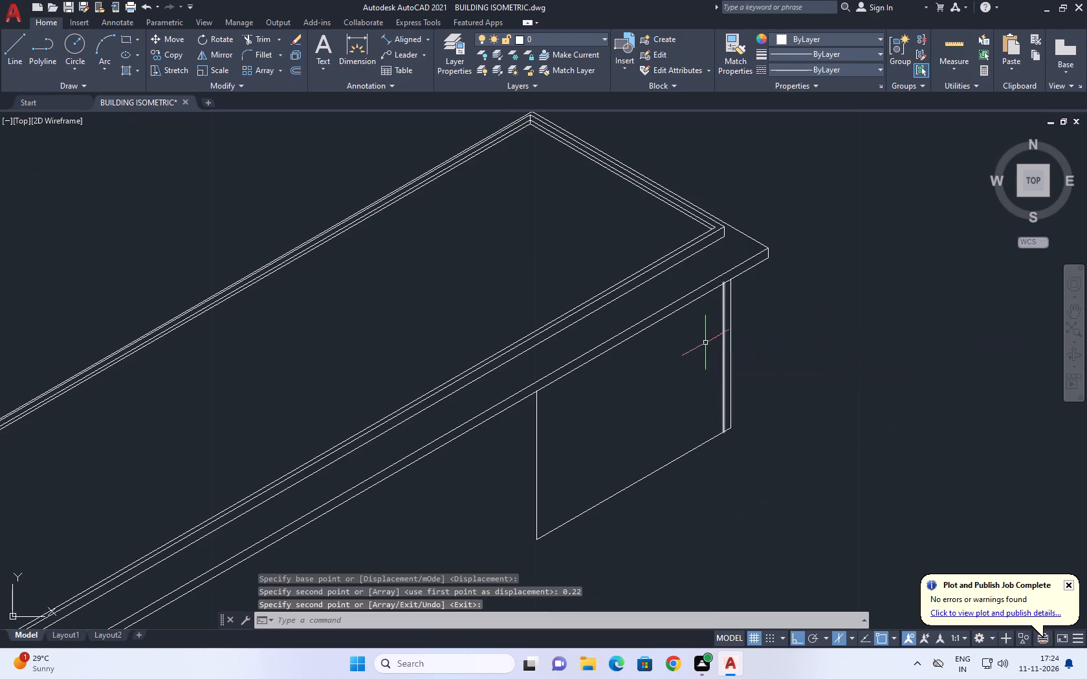
# Copy the frame's sloping bottom line 0.13 units vertically downward.
pyautogui.moveTo(756, 460); pyautogui.dragTo(775, 299, button='middle')
pyautogui.click(686, 299)
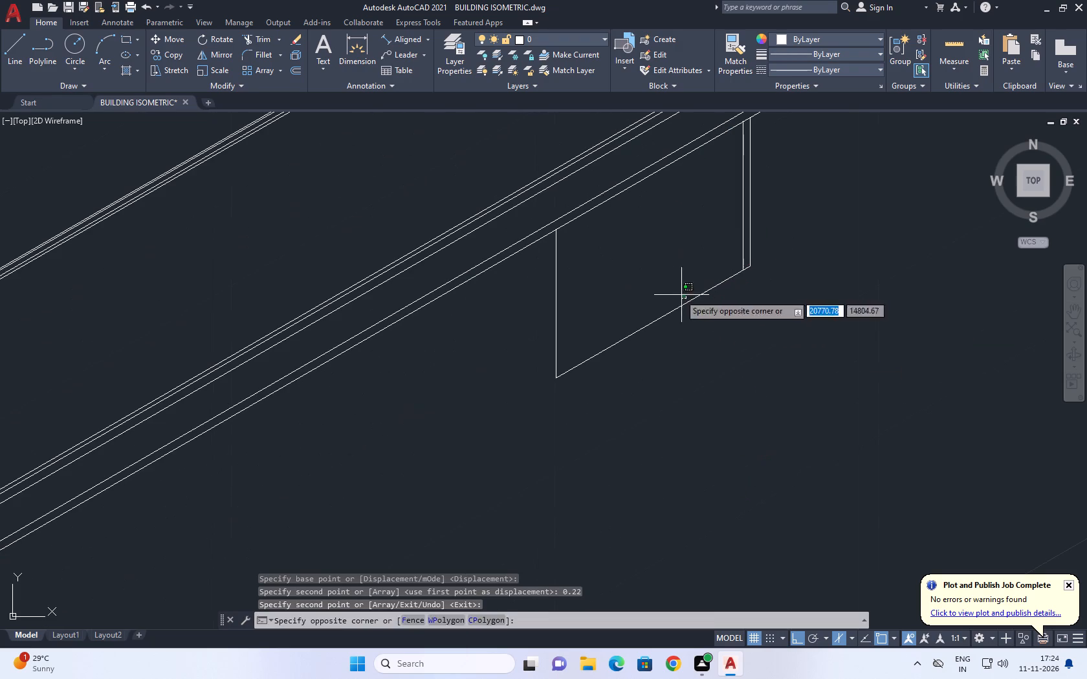
pyautogui.moveTo(668, 305); pyautogui.dragTo(665, 340)
pyautogui.scroll(1, 682, 279)
pyautogui.moveTo(680, 278); pyautogui.dragTo(697, 312, button='middle')
pyautogui.write('CO')
pyautogui.press('space')
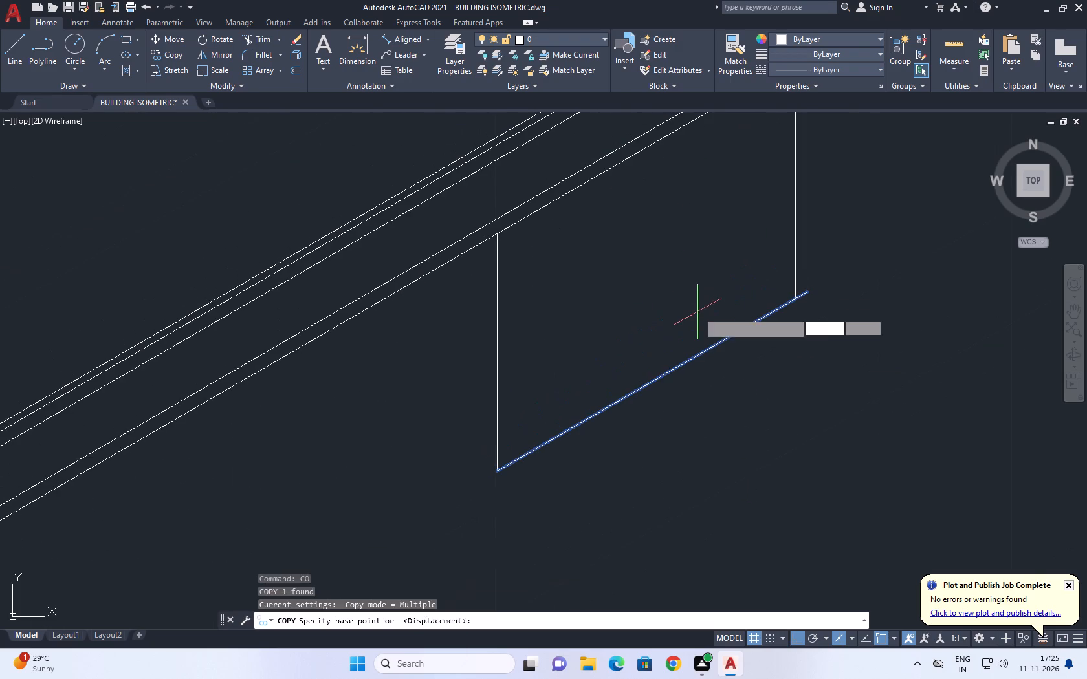
pyautogui.click(703, 321)
pyautogui.write('0.1')
pyautogui.press('3')
pyautogui.press('Return')
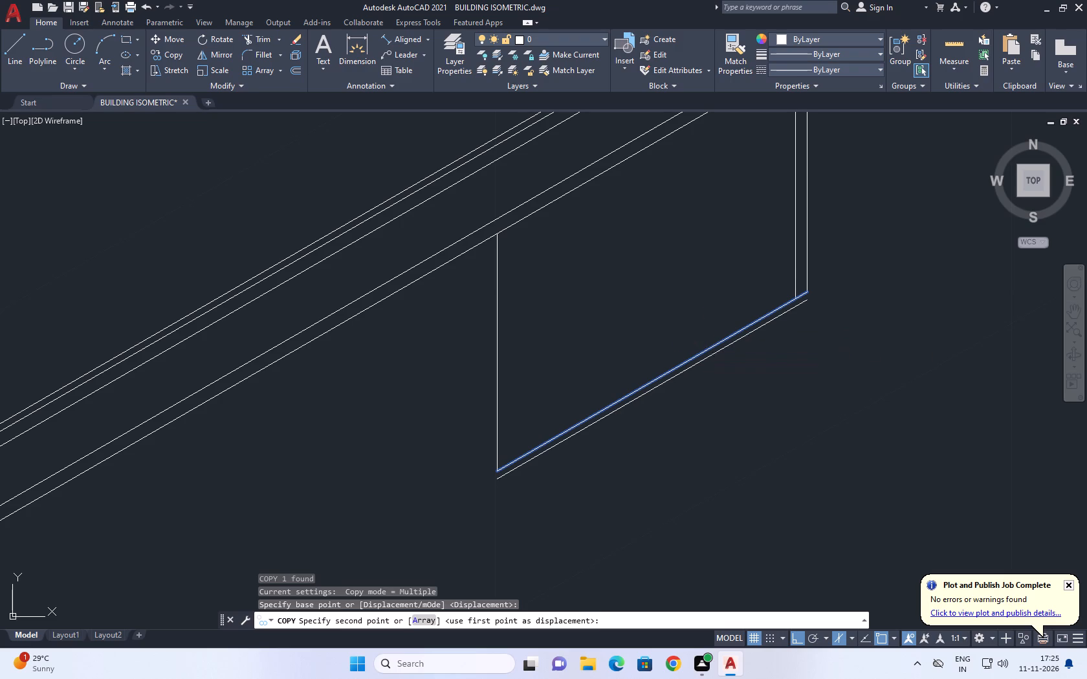
pyautogui.press('Escape')
# Divide the upper of the two sloping bottom lines into 6 equal segments.
pyautogui.moveTo(822, 361); pyautogui.dragTo(852, 344, button='middle')
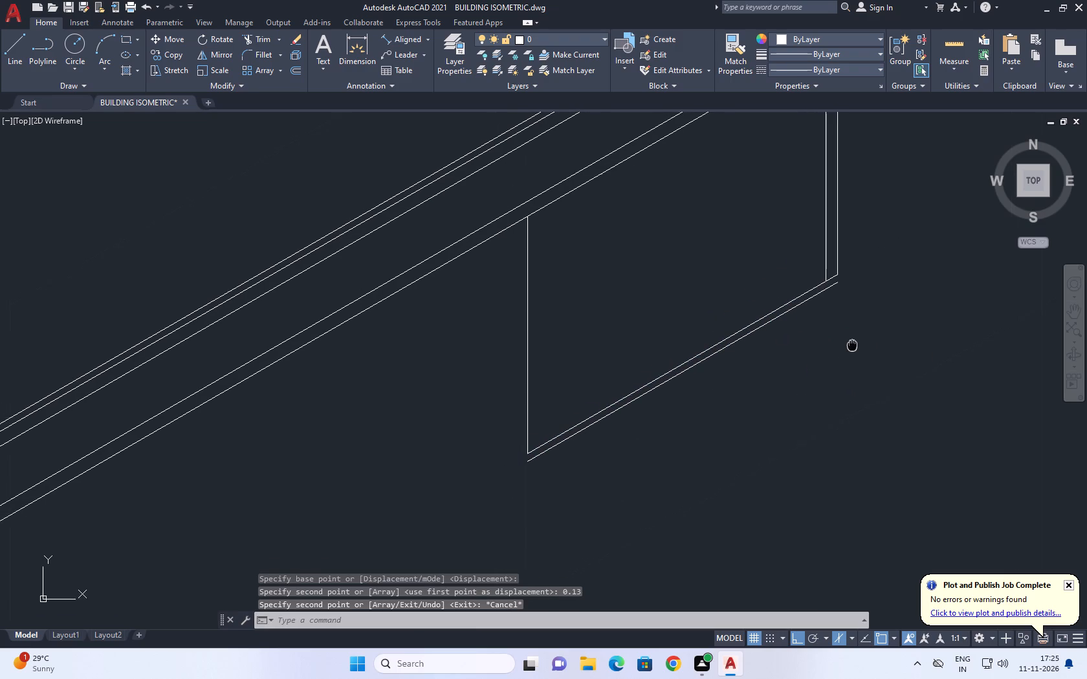
pyautogui.moveTo(852, 344); pyautogui.dragTo(851, 334, button='middle')
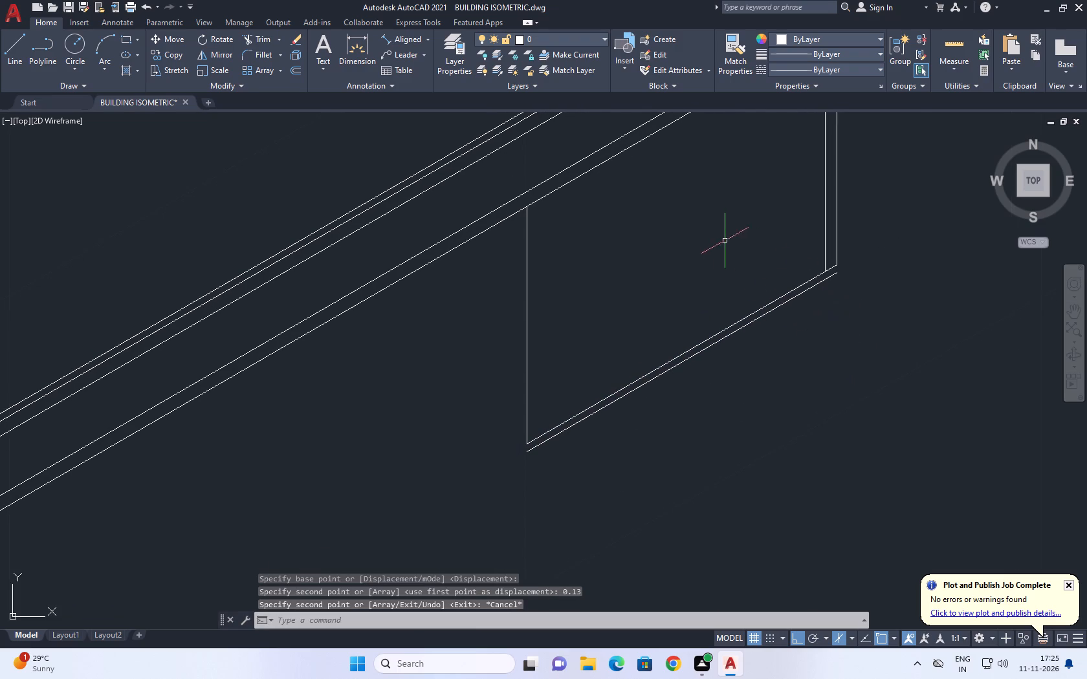
pyautogui.moveTo(723, 240); pyautogui.dragTo(750, 373, button='middle')
pyautogui.moveTo(758, 438); pyautogui.dragTo(723, 271, button='middle')
pyautogui.scroll(1, 686, 307)
pyautogui.click(687, 316)
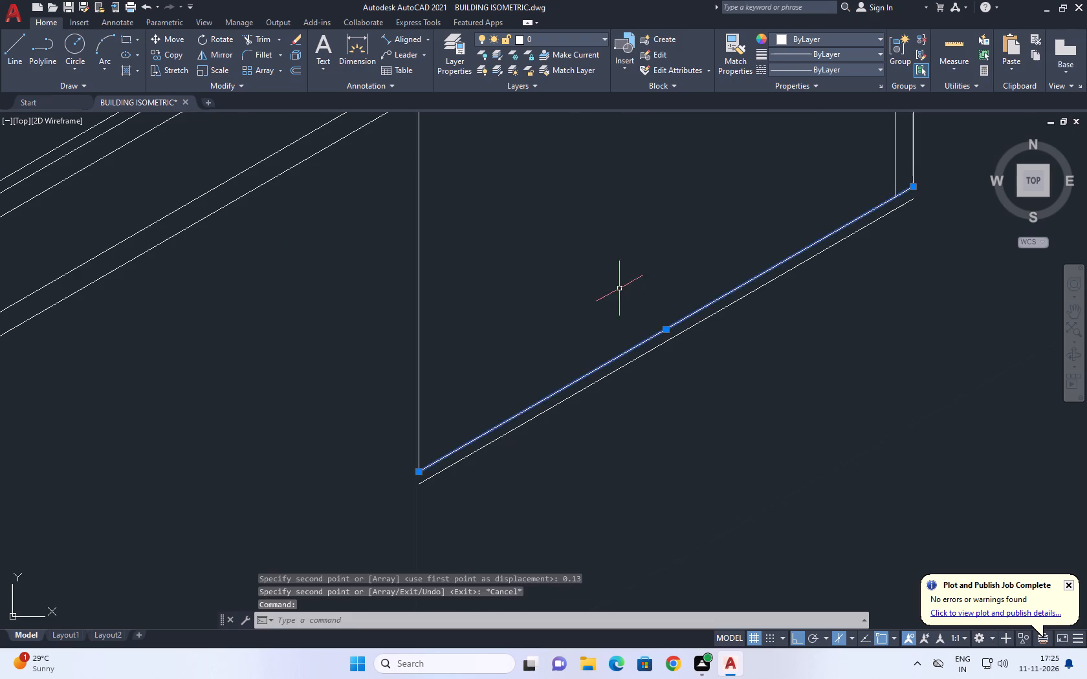
pyautogui.moveTo(615, 283); pyautogui.dragTo(627, 304, button='middle')
pyautogui.press('d')
pyautogui.write('IV')
pyautogui.press('space')
pyautogui.click(657, 363)
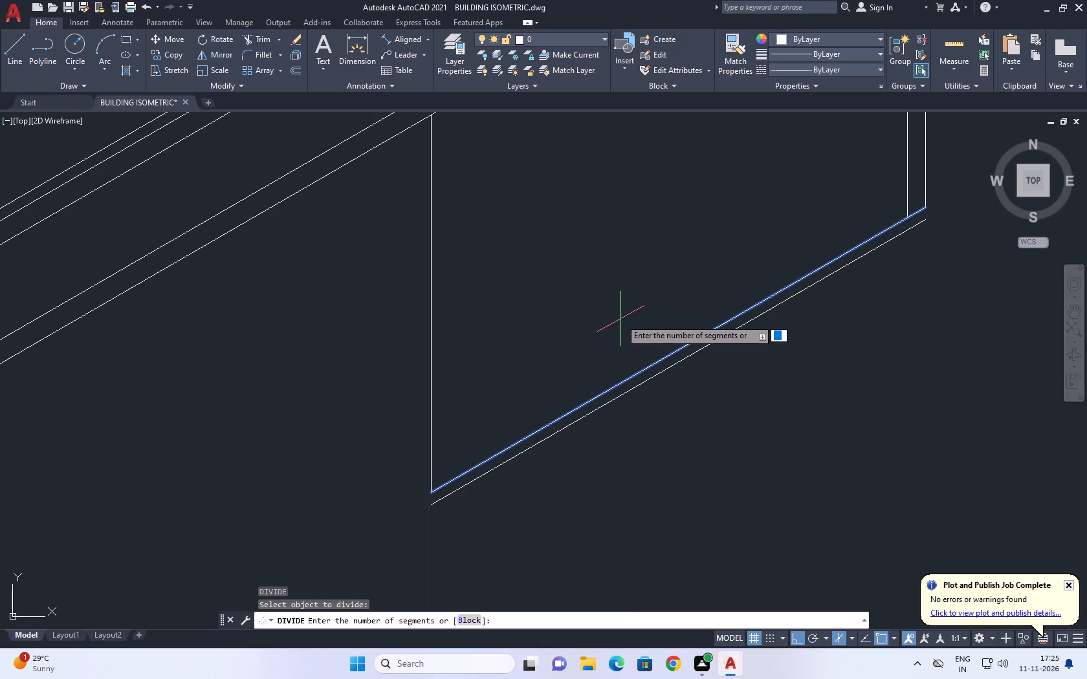
pyautogui.press('6')
pyautogui.press('Return')
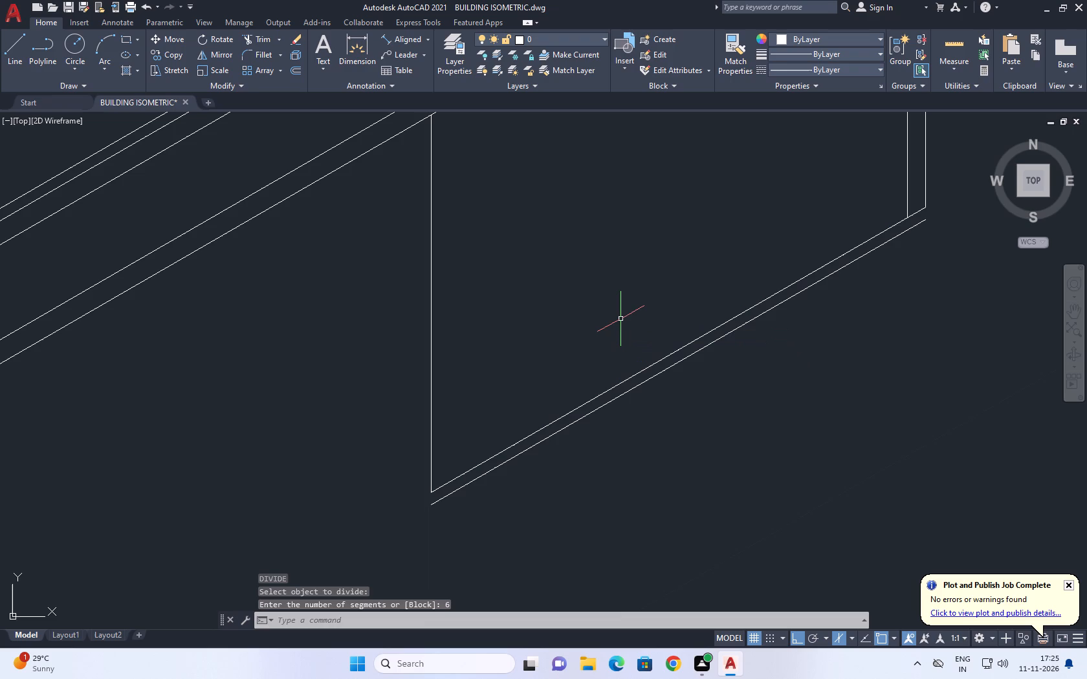
# Draw a vertical line from the division point nearest the frame's near side up past the slab's lower edge.
pyautogui.press('l')
pyautogui.press('space')
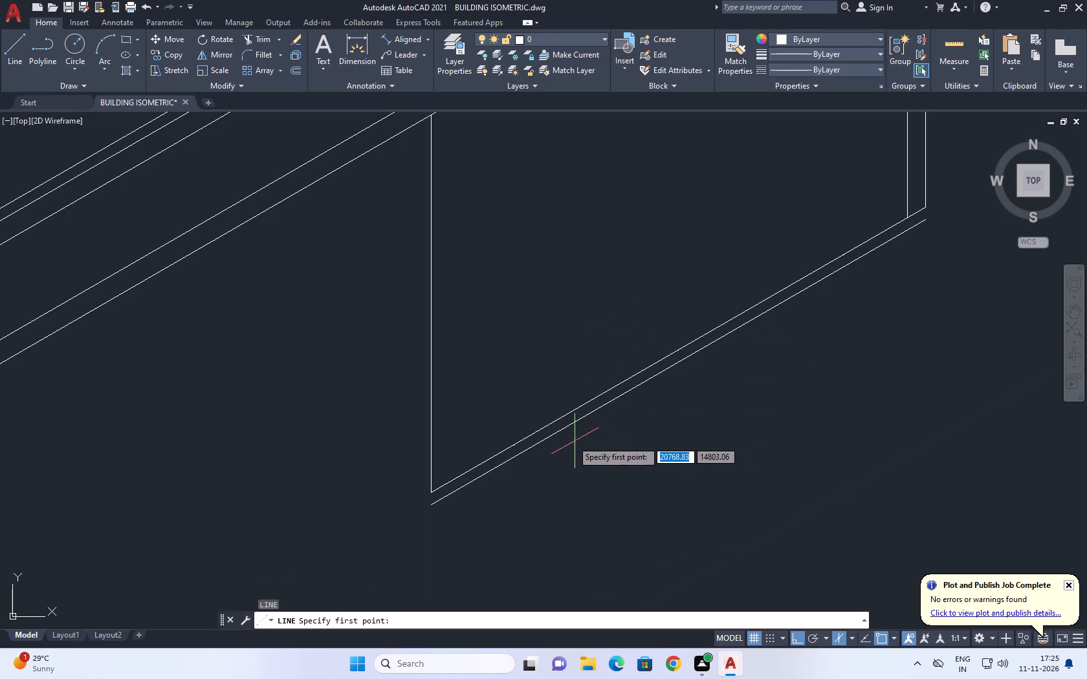
pyautogui.click(515, 445)
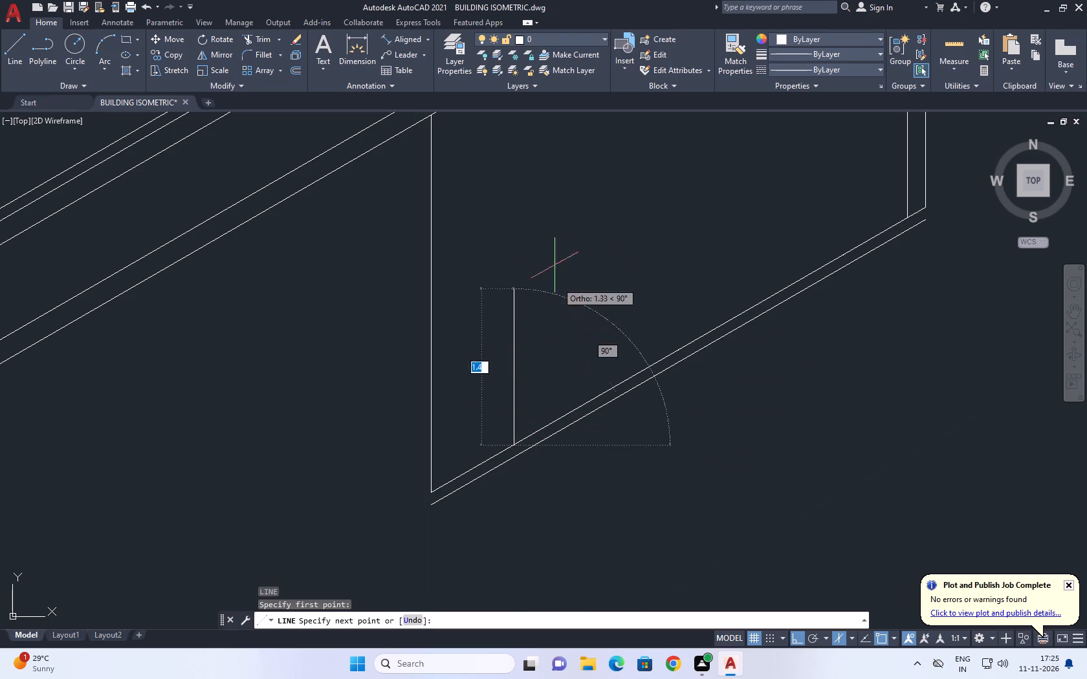
pyautogui.moveTo(545, 191); pyautogui.dragTo(568, 320, button='middle')
pyautogui.scroll(-2, 575, 311)
pyautogui.scroll(2, 556, 241)
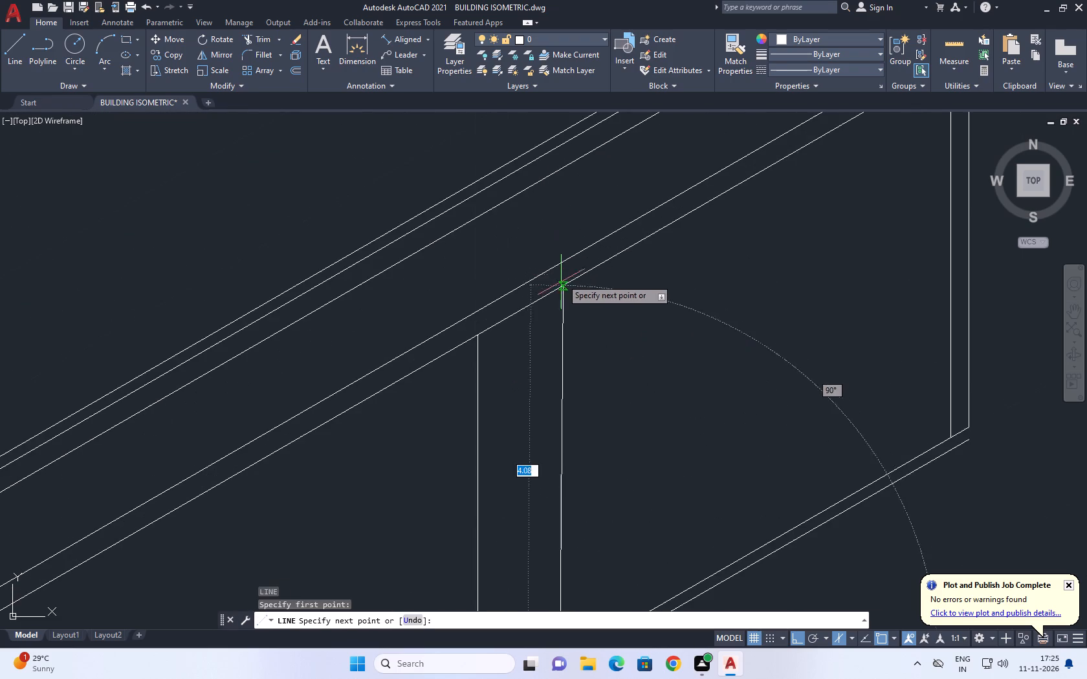
pyautogui.scroll(2, 558, 281)
pyautogui.click(556, 275)
pyautogui.press('space')
pyautogui.scroll(-6, 566, 250)
# Draw vertical lines from the second and third division points up past the slab's lower edge.
pyautogui.press('space')
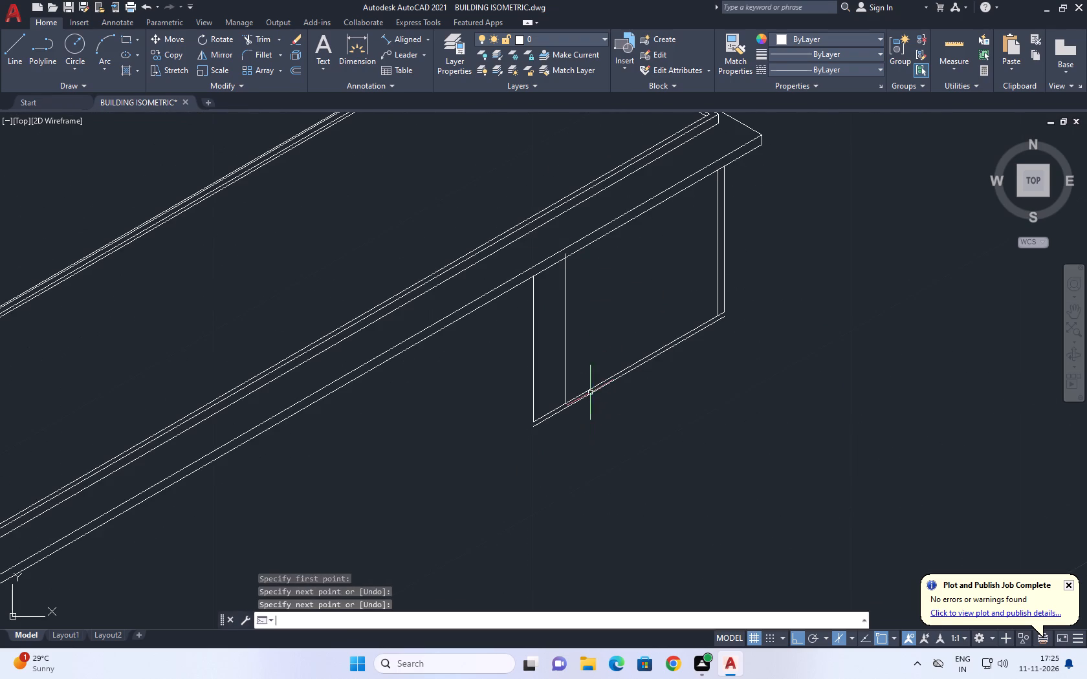
pyautogui.click(598, 383)
pyautogui.scroll(2, 611, 233)
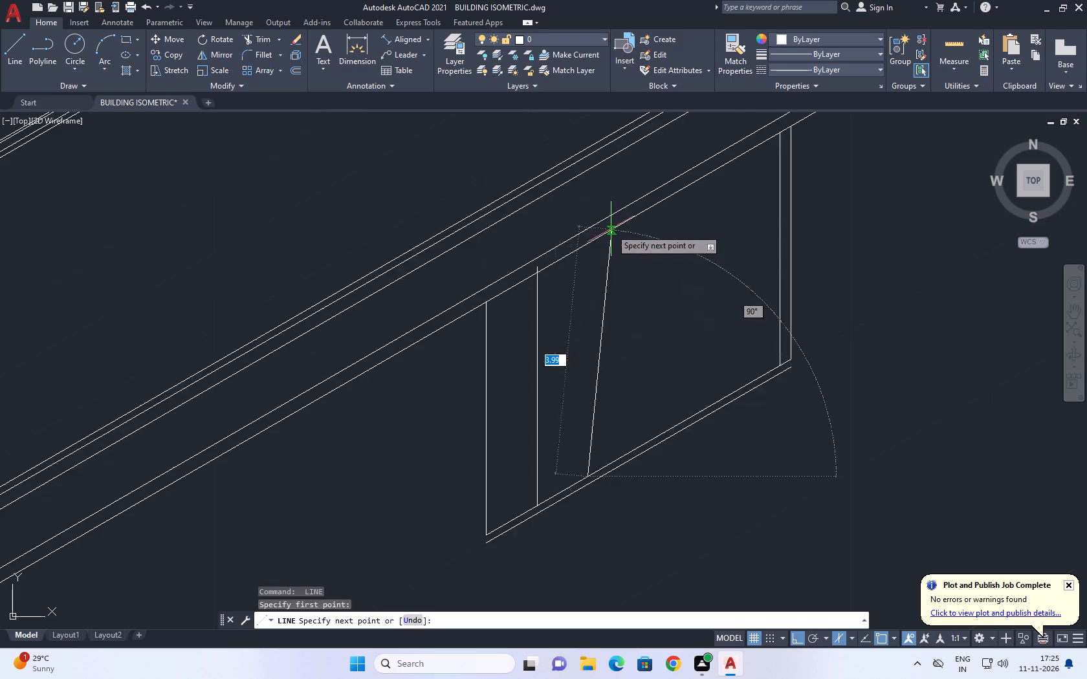
pyautogui.scroll(2, 611, 229)
pyautogui.scroll(1, 538, 233)
pyautogui.click(500, 263)
pyautogui.scroll(-4, 560, 251)
pyautogui.press('space')
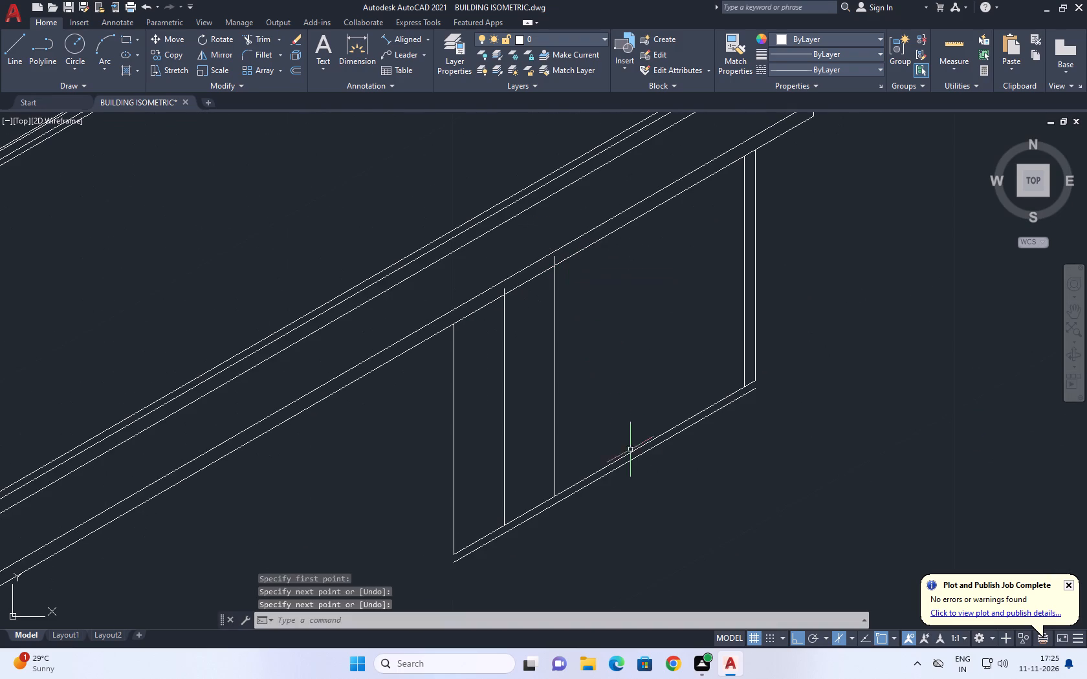
pyautogui.press('space')
pyautogui.click(608, 466)
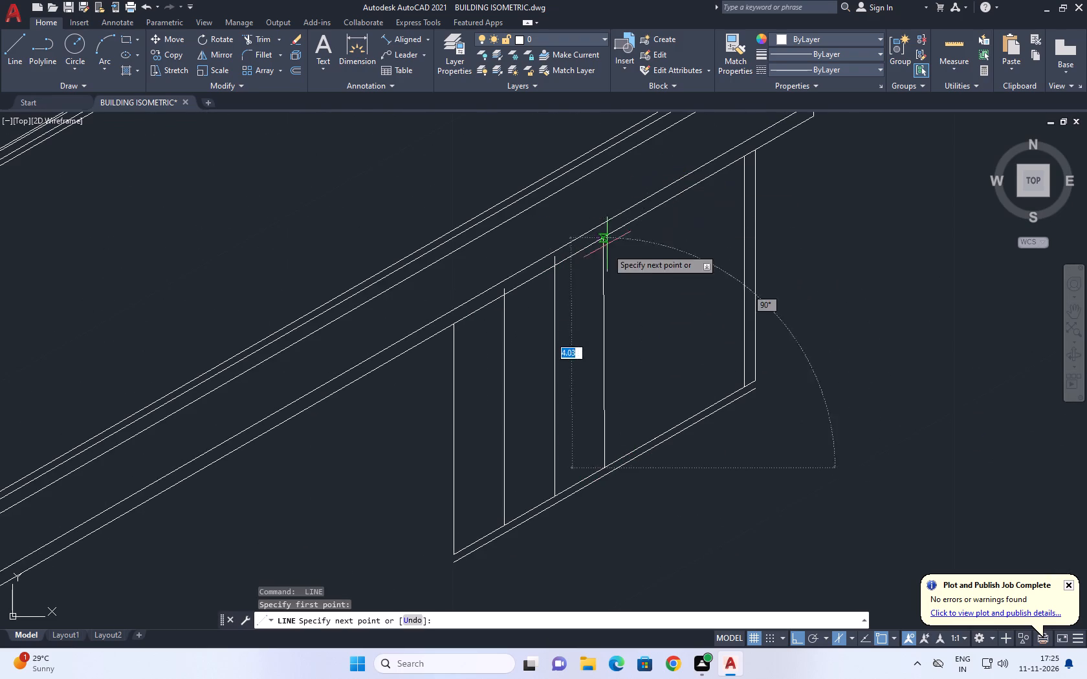
pyautogui.scroll(3, 609, 255)
pyautogui.click(553, 151)
pyautogui.scroll(-3, 576, 182)
pyautogui.press('space')
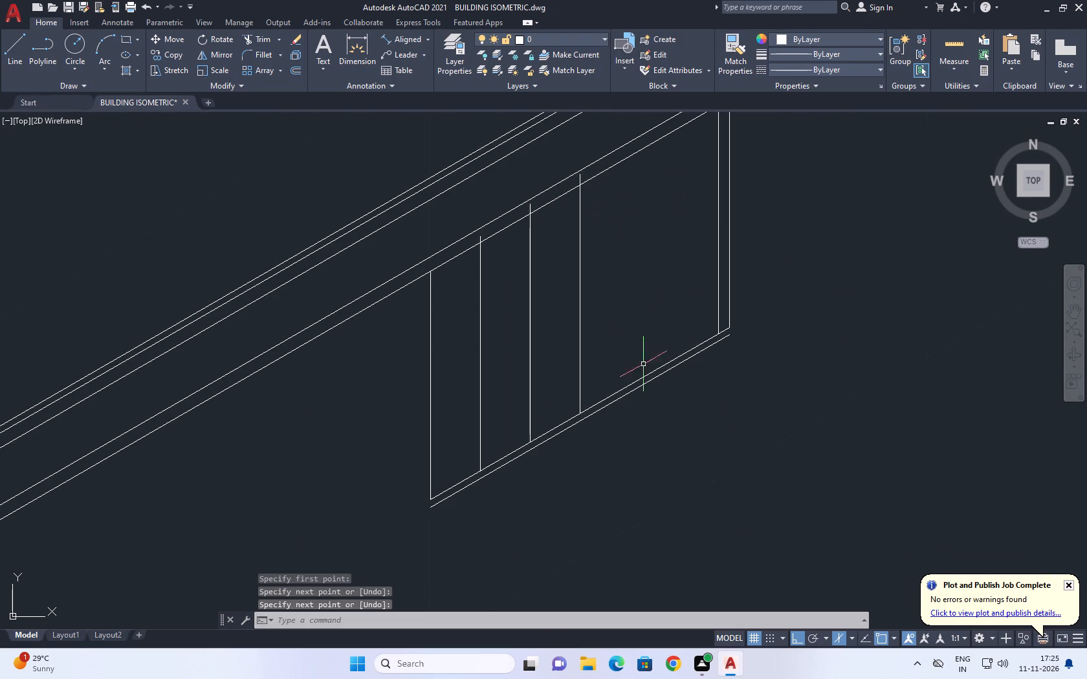
# Draw vertical lines from the fourth and fifth division points up past the slab's lower edge.
pyautogui.press('space')
pyautogui.click(631, 383)
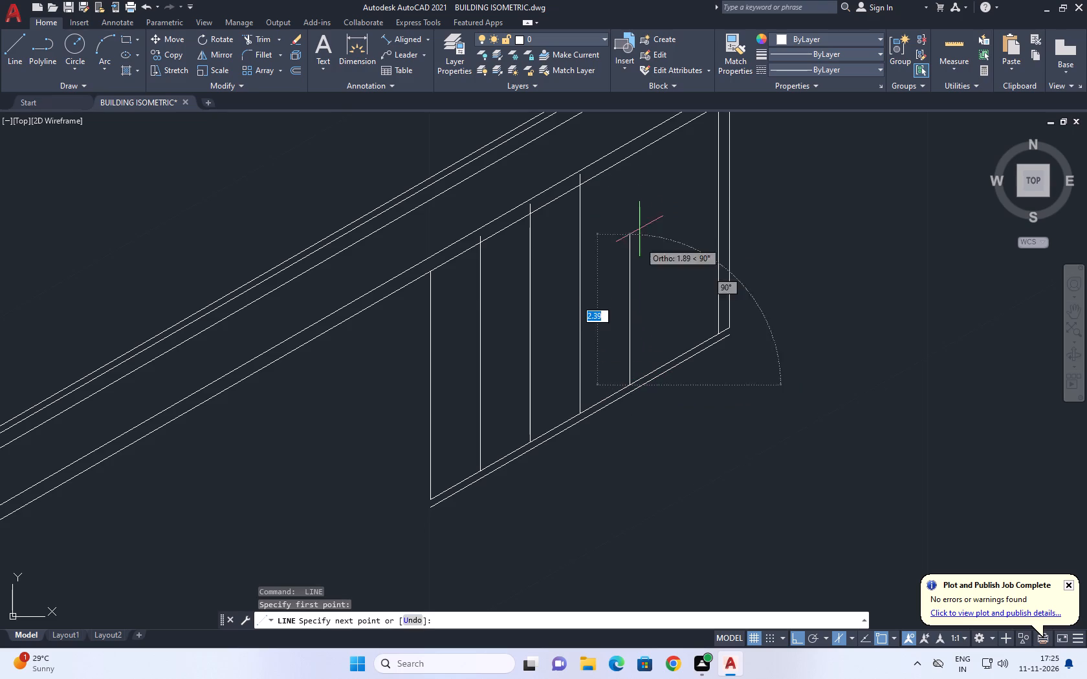
pyautogui.moveTo(639, 214); pyautogui.dragTo(632, 345, button='middle')
pyautogui.scroll(3, 611, 301)
pyautogui.click(662, 208)
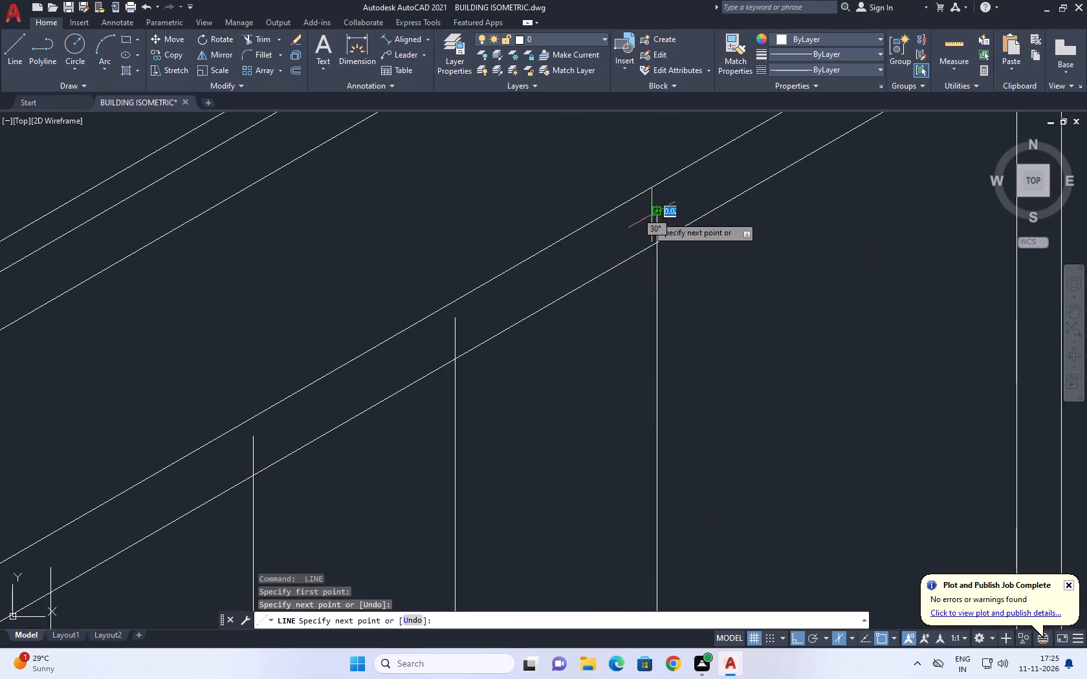
pyautogui.press('space')
pyautogui.scroll(-3, 604, 228)
pyautogui.press('space')
pyautogui.click(705, 555)
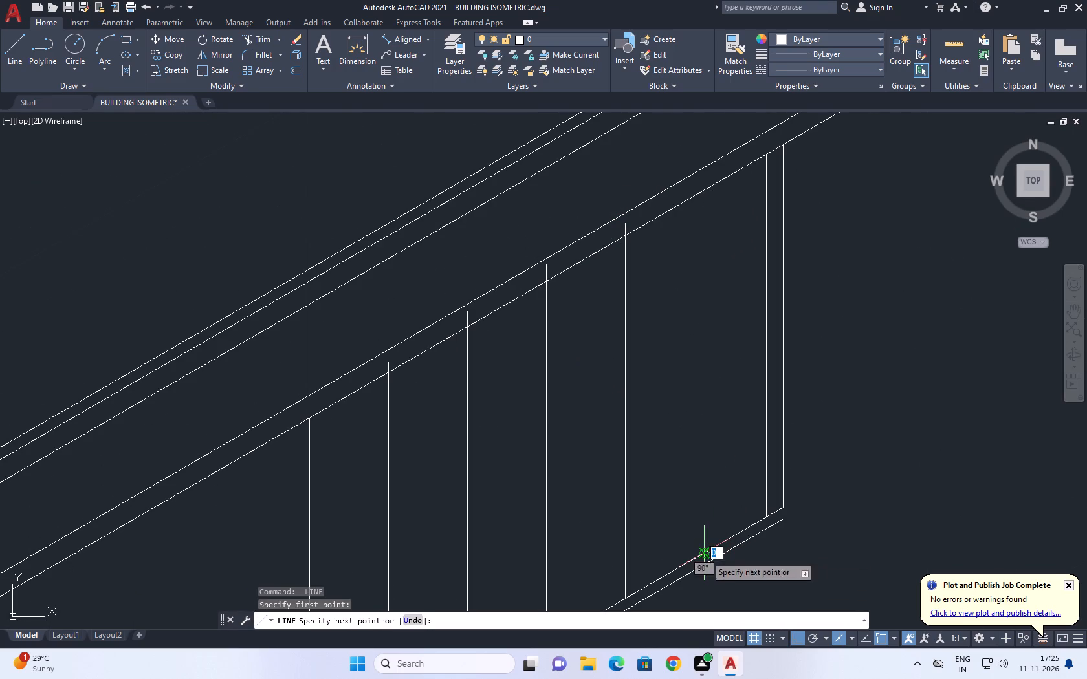
pyautogui.moveTo(685, 310); pyautogui.dragTo(681, 384, button='middle')
pyautogui.scroll(1, 647, 291)
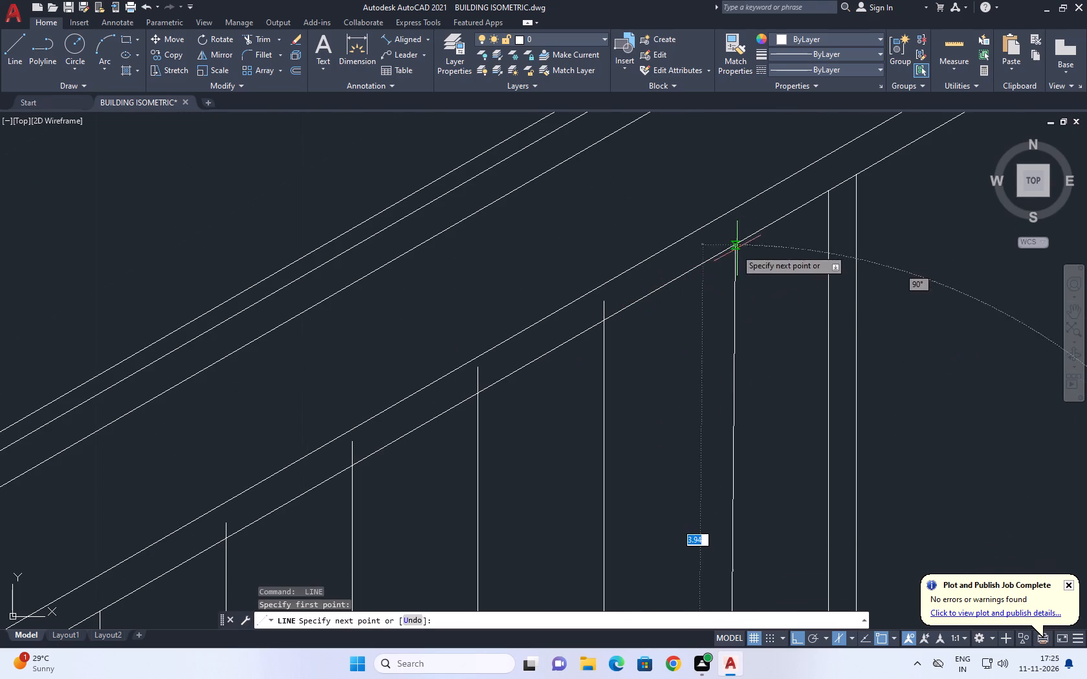
pyautogui.click(729, 232)
pyautogui.press('space')
pyautogui.scroll(-2, 576, 297)
# Trim the excess top ends of the five vertical divider lines at the slab's lower edge.
pyautogui.moveTo(540, 325); pyautogui.dragTo(707, 327, button='middle')
pyautogui.press('t')
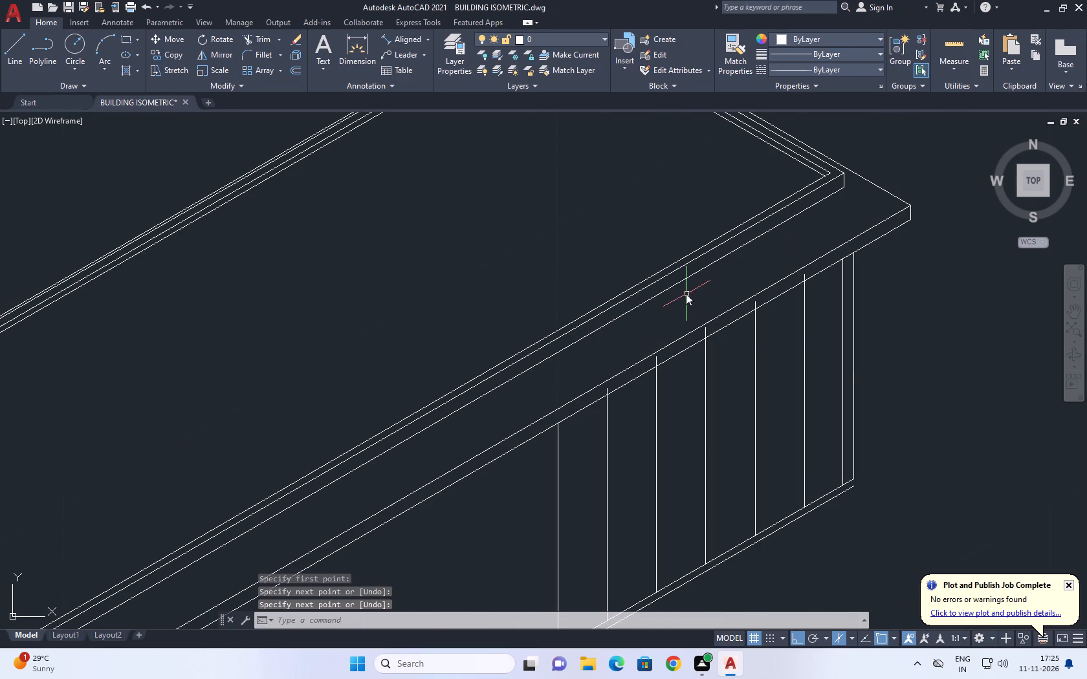
pyautogui.press('r')
pyautogui.press('space')
pyautogui.scroll(3, 813, 281)
pyautogui.click(793, 253)
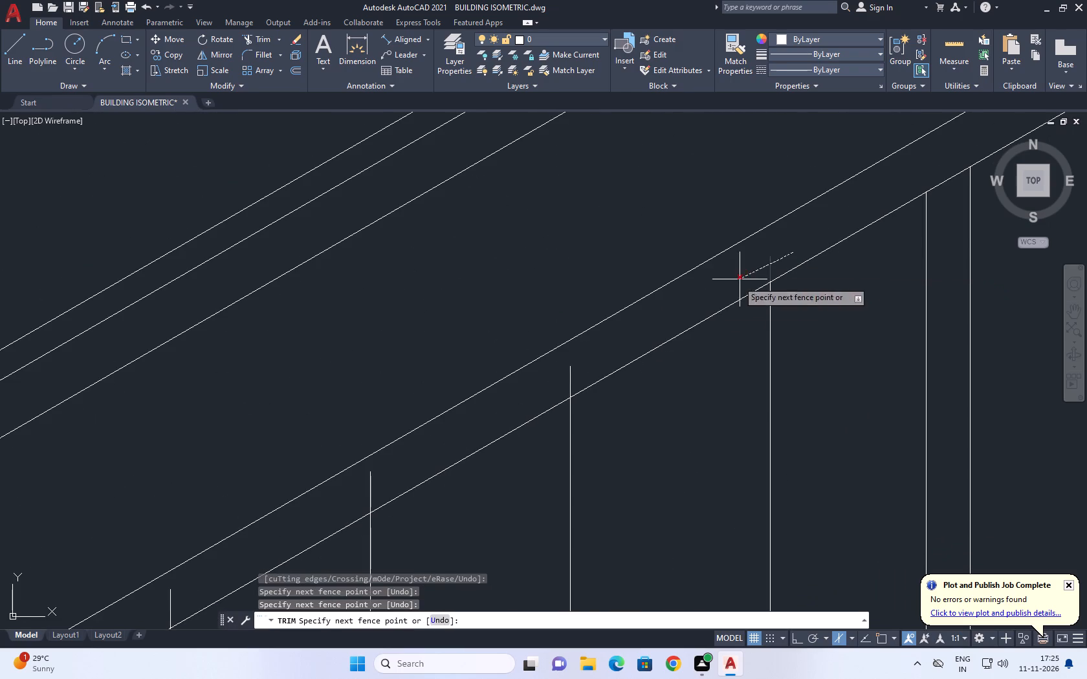
pyautogui.click(350, 487)
pyautogui.scroll(-2, 809, 334)
pyautogui.moveTo(644, 406); pyautogui.dragTo(813, 215, button='middle')
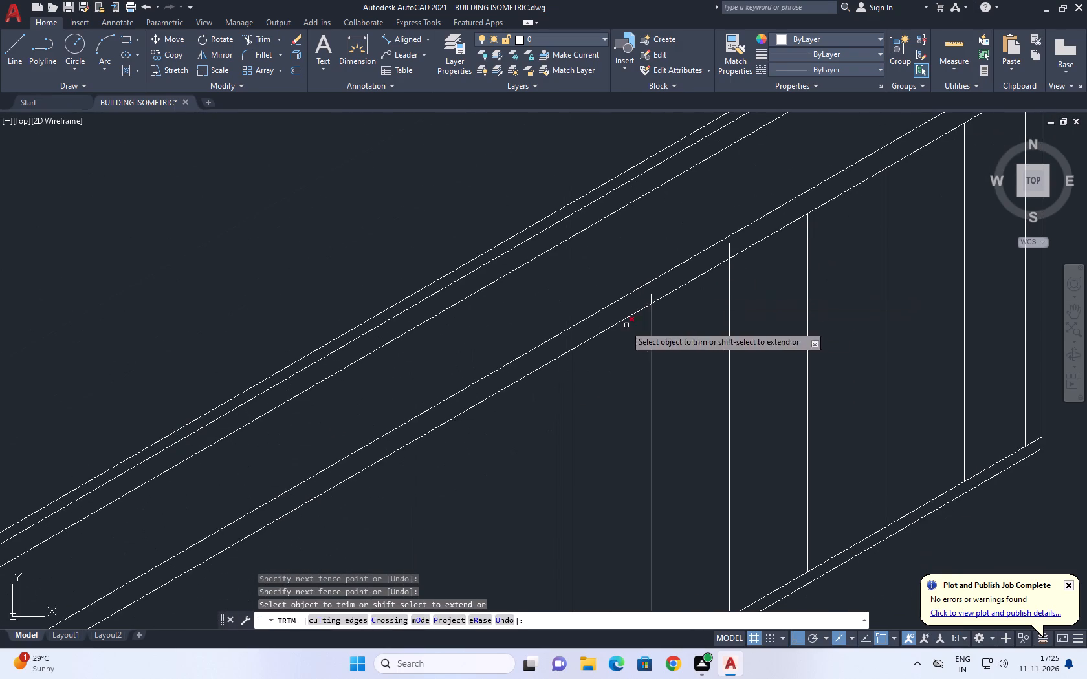
pyautogui.scroll(2, 744, 269)
pyautogui.click(719, 213)
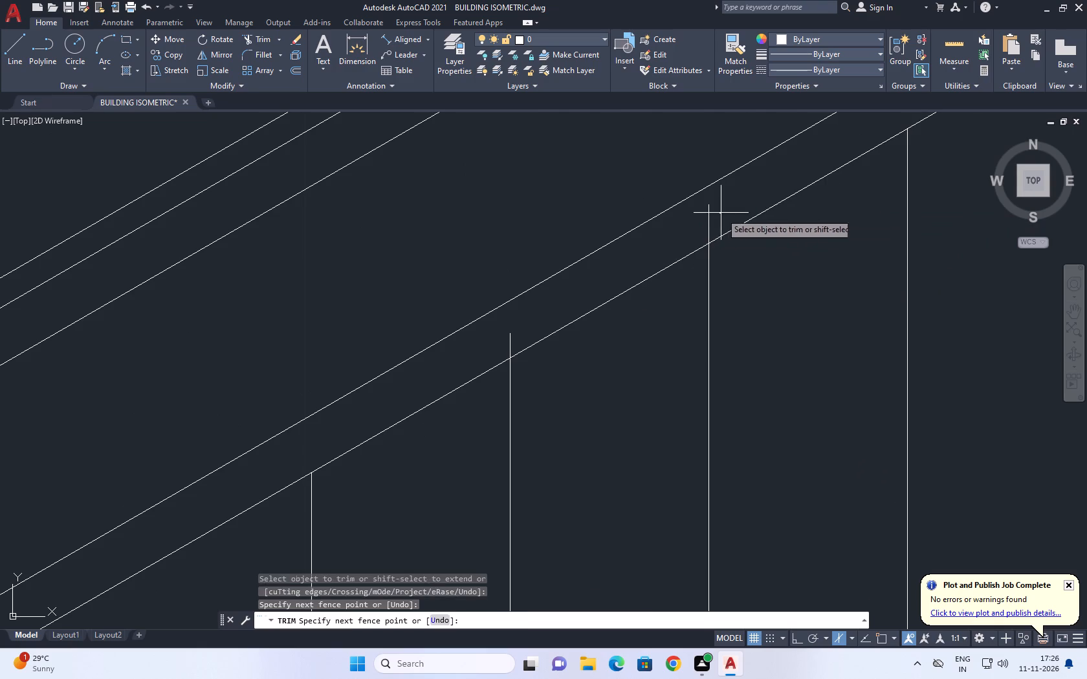
pyautogui.click(463, 370)
pyautogui.press('space')
pyautogui.scroll(-4, 604, 334)
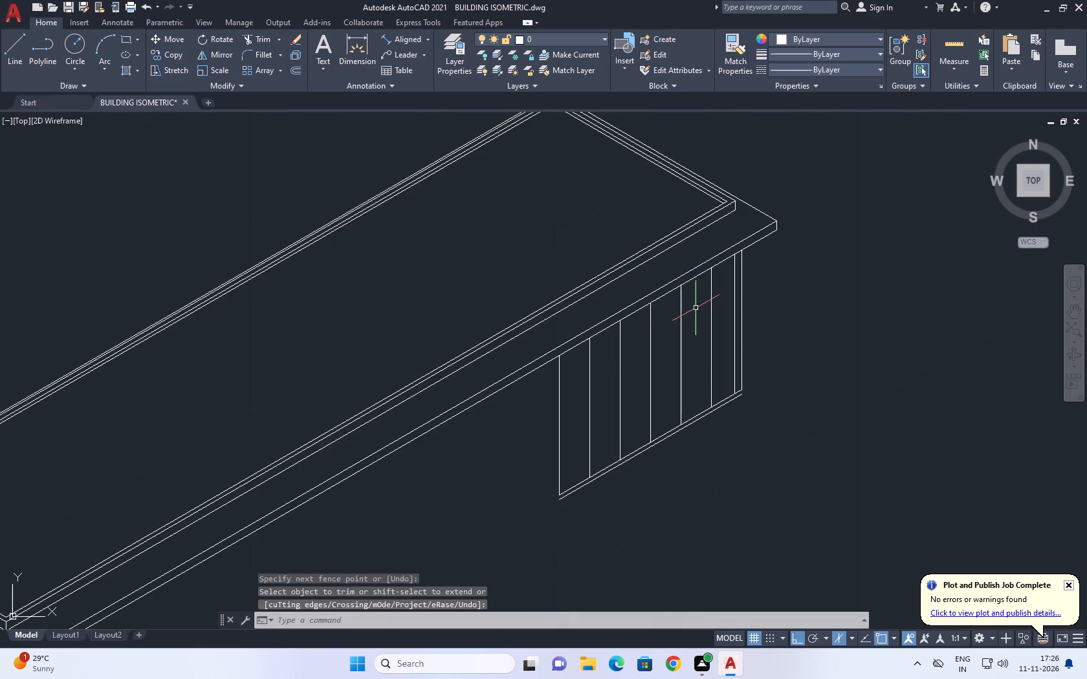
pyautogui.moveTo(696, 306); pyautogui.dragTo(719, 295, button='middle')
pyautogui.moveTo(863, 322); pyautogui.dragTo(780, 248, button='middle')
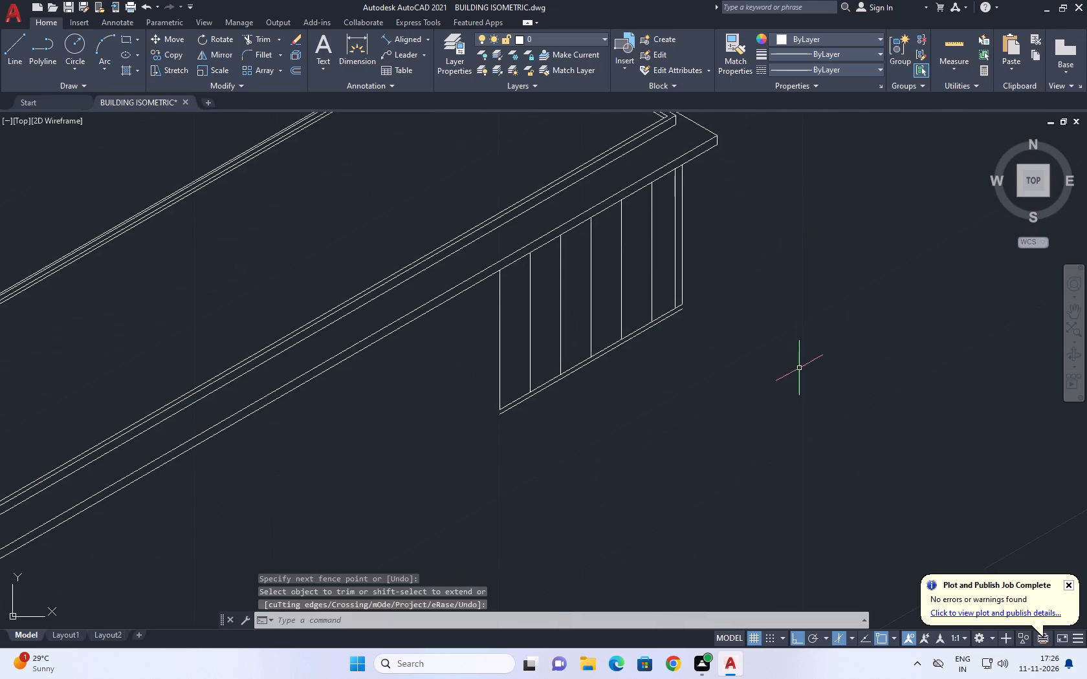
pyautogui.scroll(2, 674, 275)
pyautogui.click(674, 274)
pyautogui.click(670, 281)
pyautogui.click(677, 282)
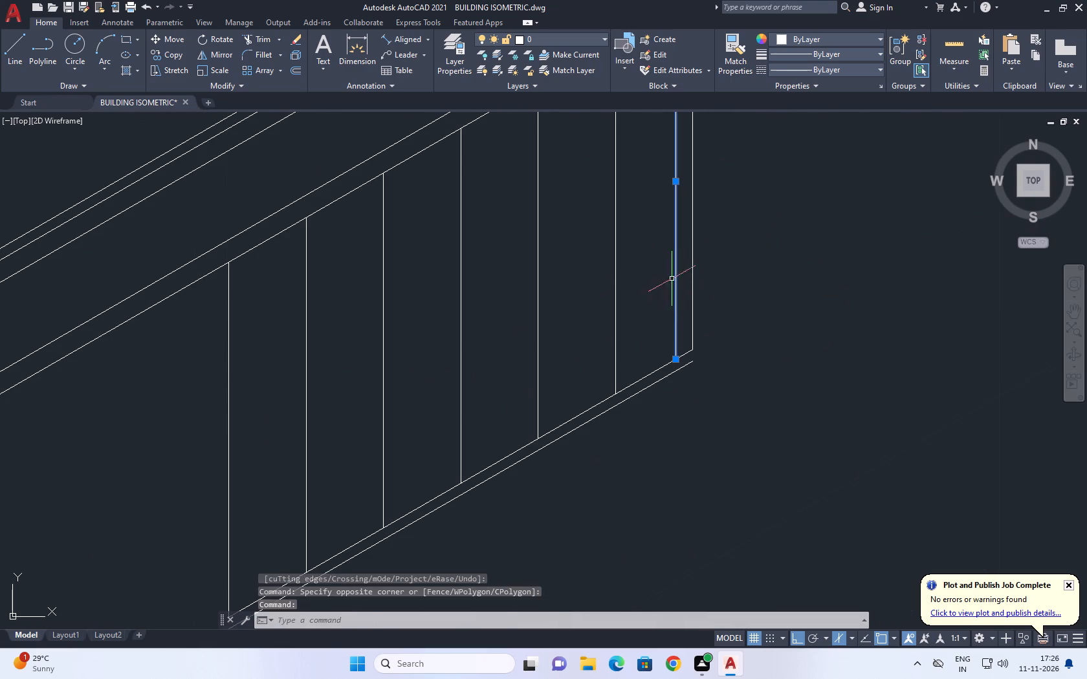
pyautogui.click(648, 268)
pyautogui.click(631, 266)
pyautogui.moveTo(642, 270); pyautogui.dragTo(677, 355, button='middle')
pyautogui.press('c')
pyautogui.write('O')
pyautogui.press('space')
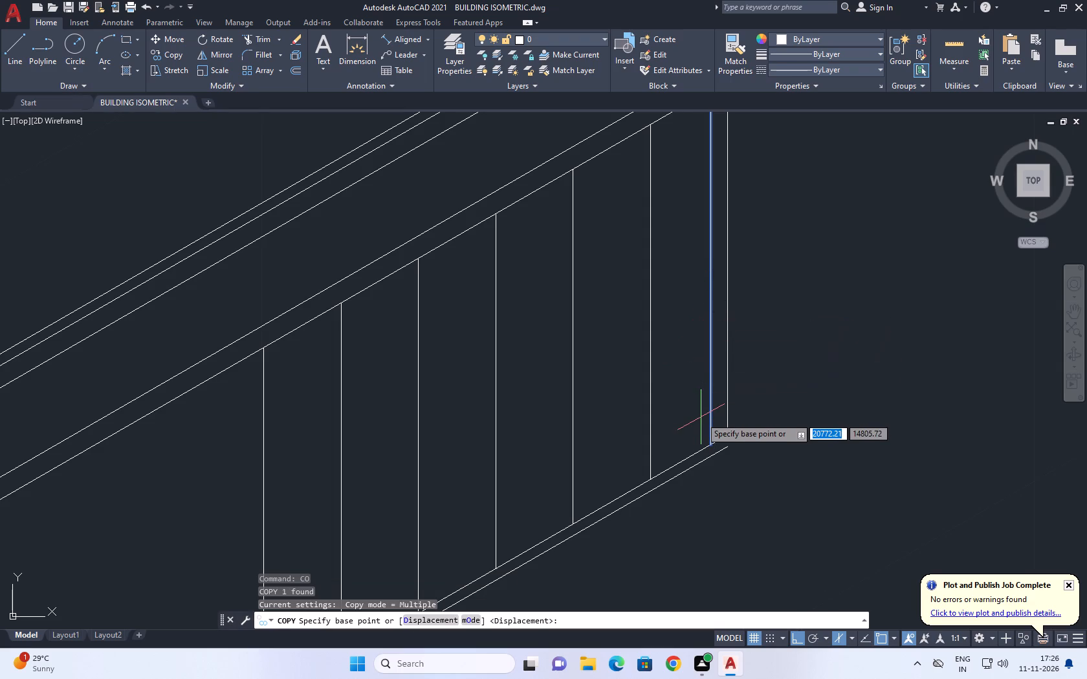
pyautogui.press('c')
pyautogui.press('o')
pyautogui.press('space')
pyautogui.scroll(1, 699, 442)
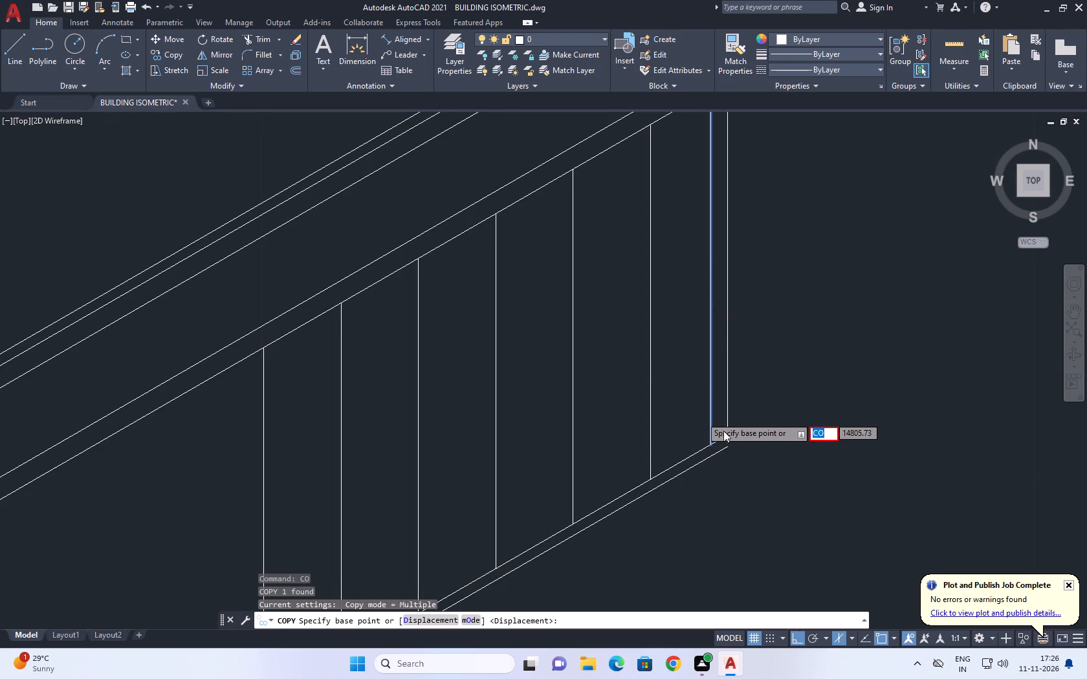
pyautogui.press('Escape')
# Copy the inner of the frame's two far vertical lines 0.13 units along the 150° isometric axis.
pyautogui.click(738, 379)
pyautogui.moveTo(705, 382); pyautogui.dragTo(698, 387)
pyautogui.moveTo(708, 383); pyautogui.dragTo(715, 419, button='middle')
pyautogui.press('c')
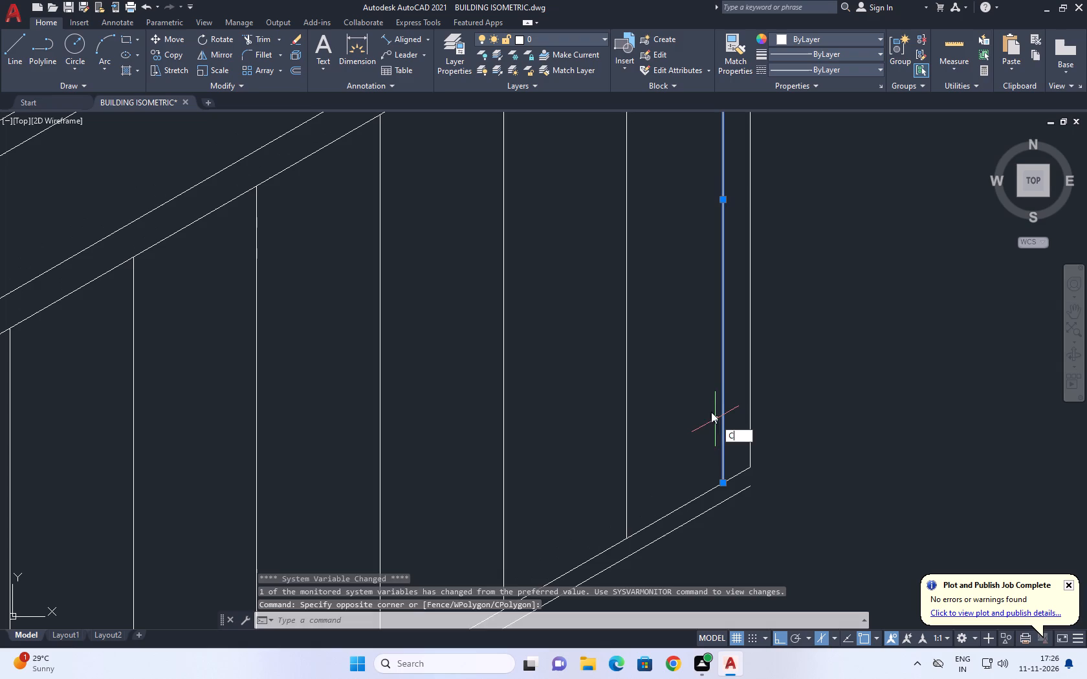
pyautogui.press('o')
pyautogui.press('space')
pyautogui.click(725, 485)
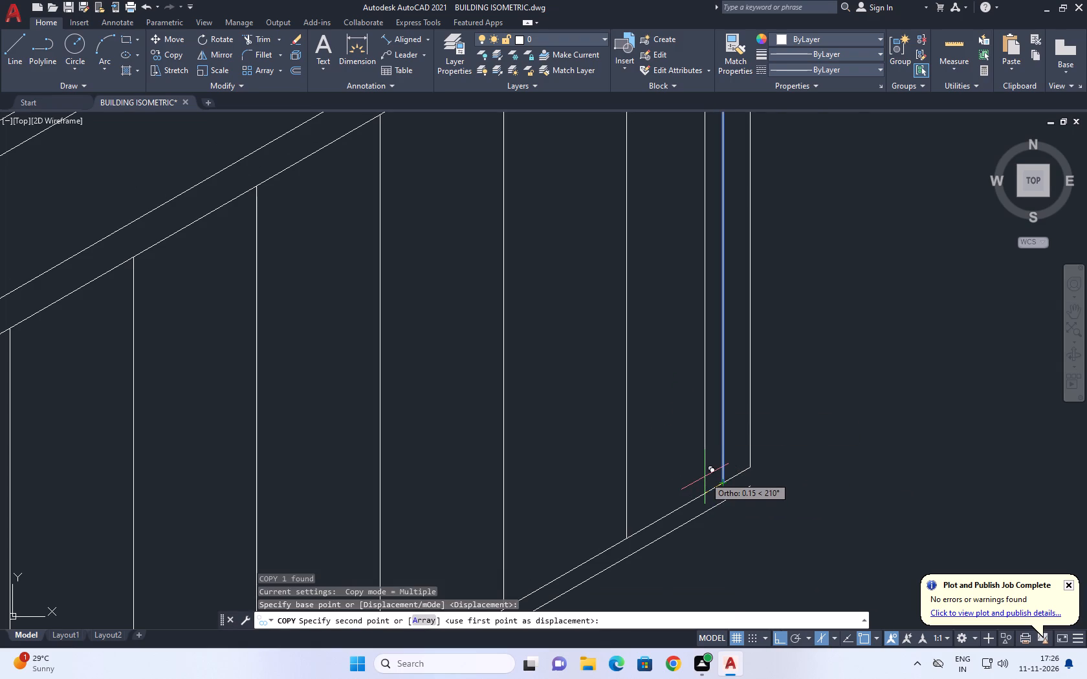
pyautogui.scroll(2, 705, 477)
pyautogui.press('F5')
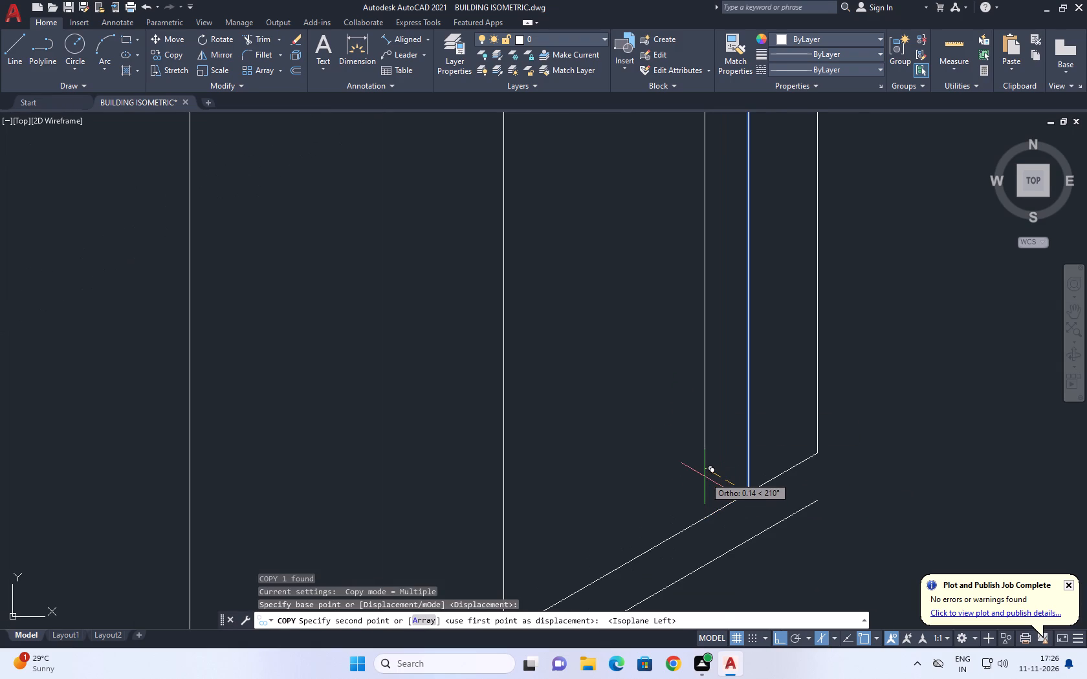
pyautogui.write('0.')
pyautogui.press('1')
pyautogui.press('3')
pyautogui.press('Return')
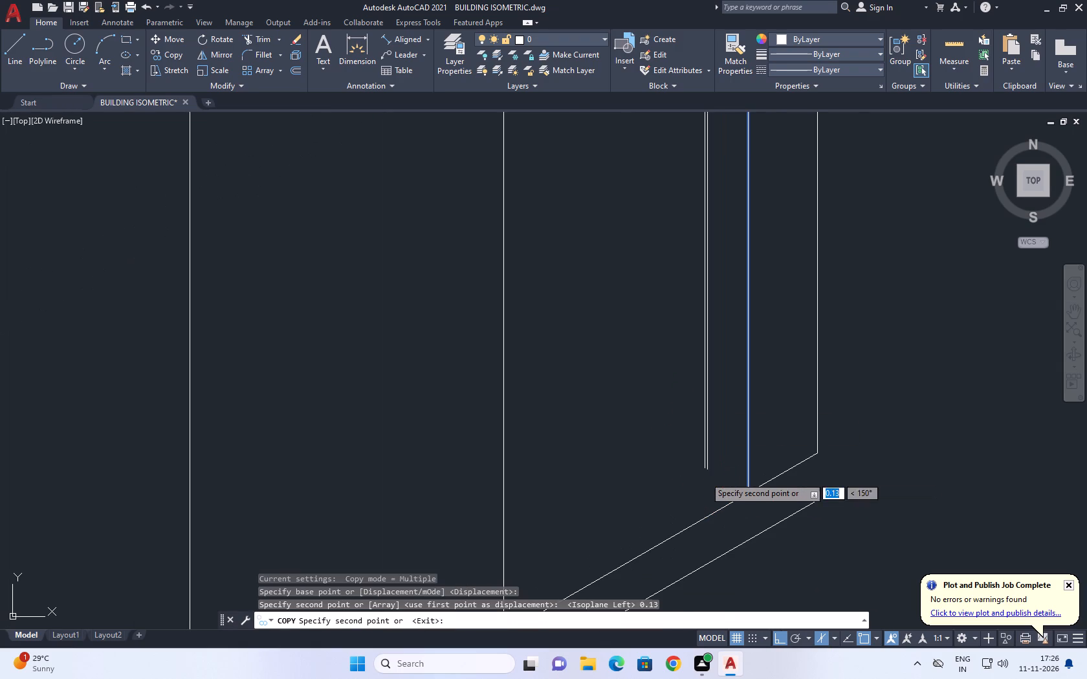
pyautogui.press('Escape')
# Draw a short line joining the bottom ends of the inner far vertical line and its copy.
pyautogui.moveTo(686, 407); pyautogui.dragTo(732, 433, button='middle')
pyautogui.press('l')
pyautogui.press('space')
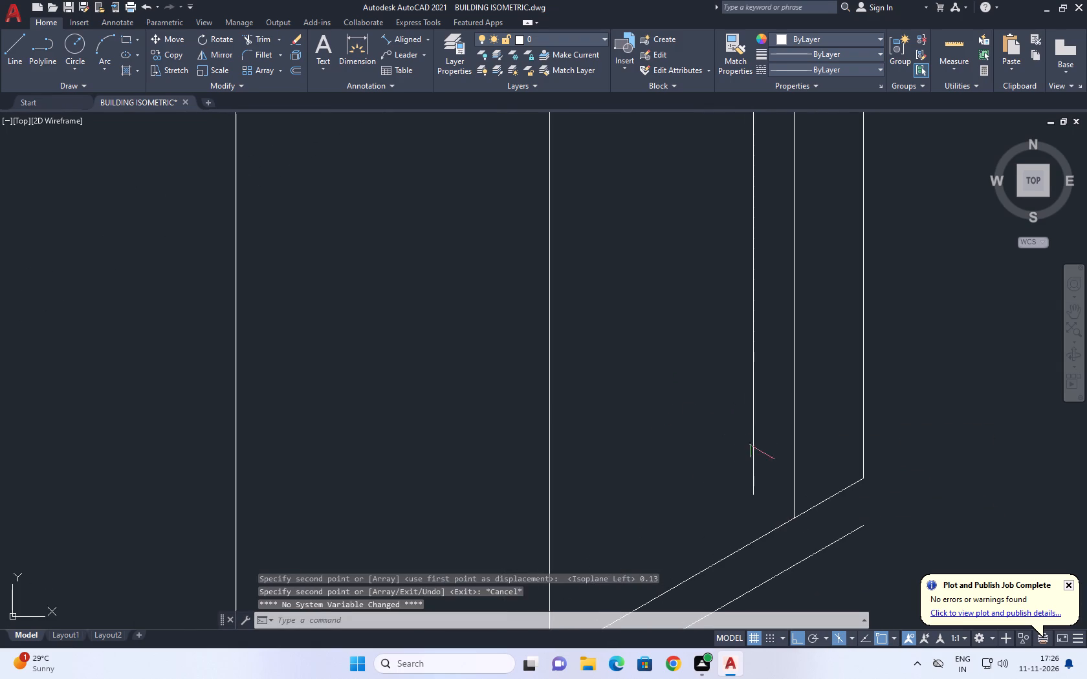
pyautogui.click(789, 519)
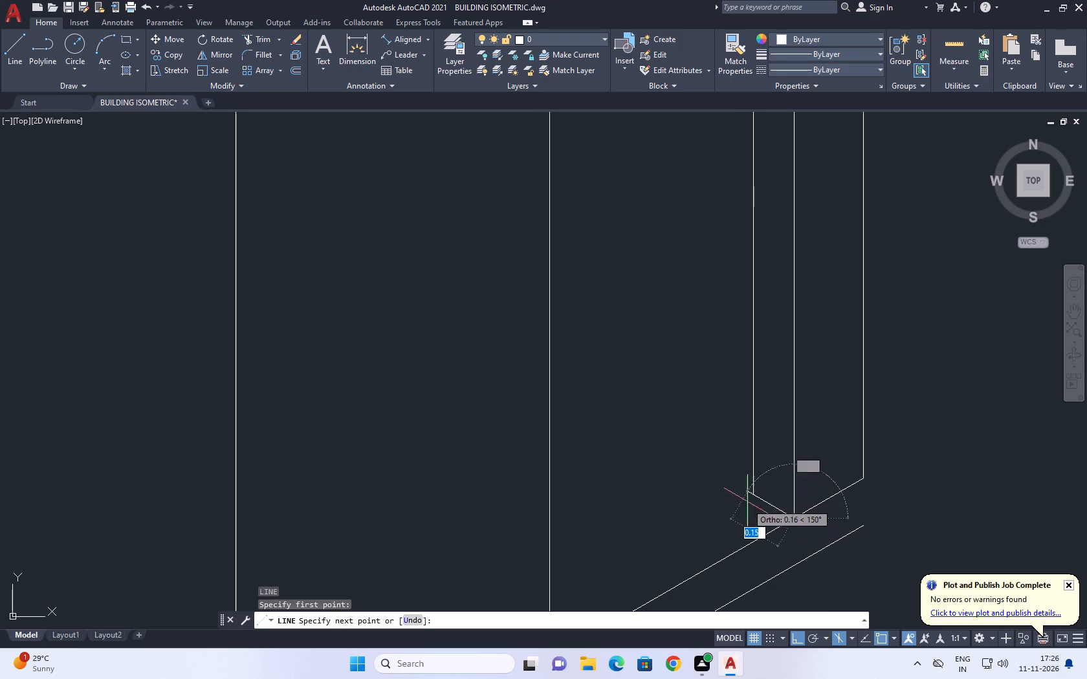
pyautogui.click(752, 496)
pyautogui.press('space')
# Trim the excess top end of the copied vertical line at the slab's lower edge.
pyautogui.scroll(-5, 725, 400)
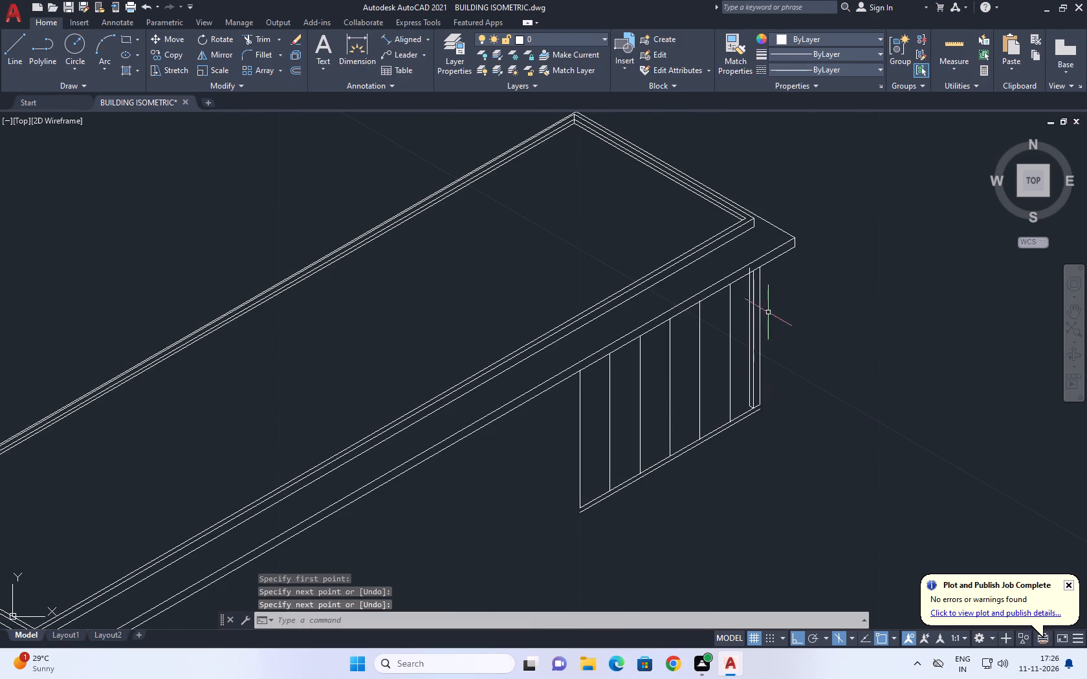
pyautogui.click(261, 45)
pyautogui.scroll(4, 740, 281)
pyautogui.click(796, 212)
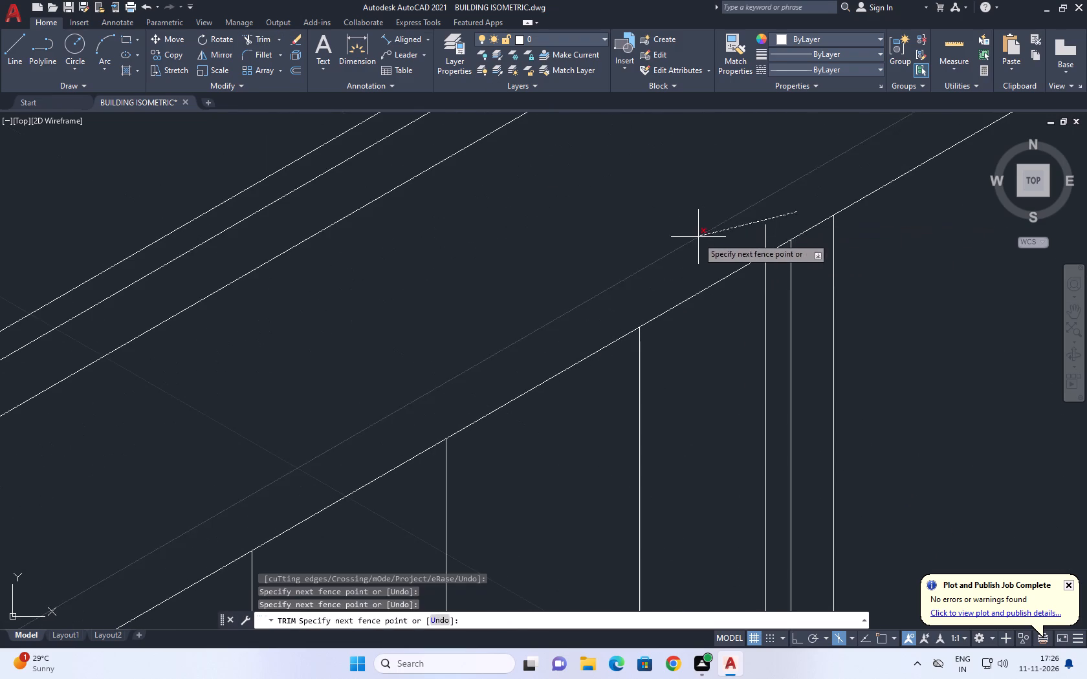
pyautogui.click(719, 252)
pyautogui.rightClick(705, 149)
pyautogui.click(742, 173)
pyautogui.scroll(-2, 657, 238)
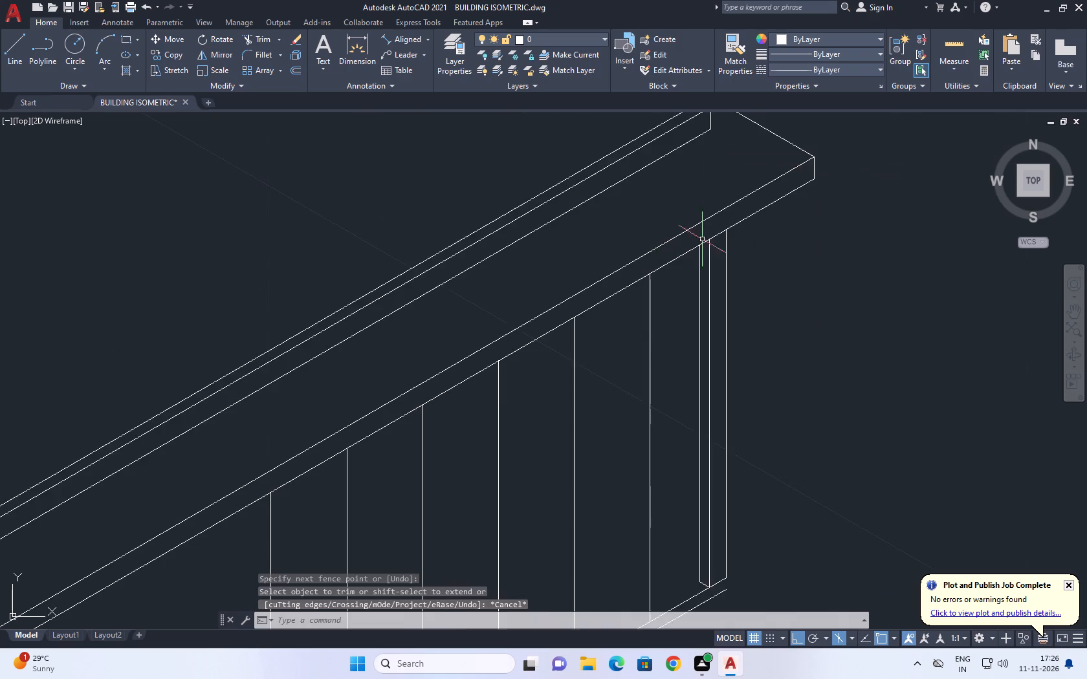
# Fillet the outer far vertical line with the lowest bottom line to close the frame's far lower corner.
pyautogui.middleClick(716, 239)
pyautogui.scroll(-1, 716, 239)
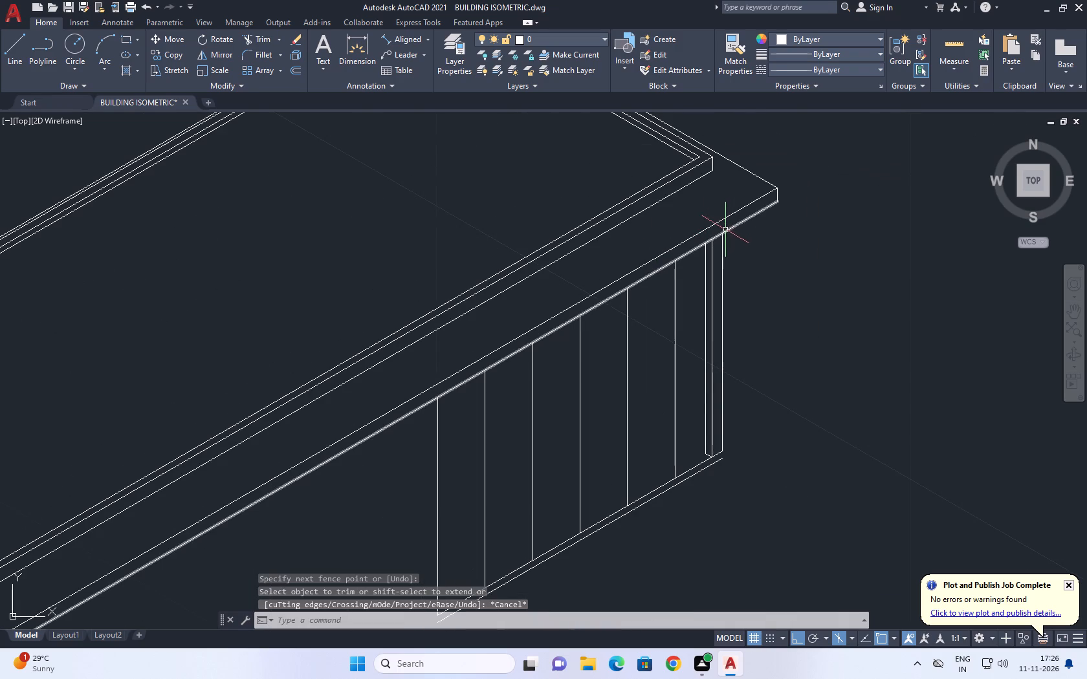
pyautogui.moveTo(725, 230); pyautogui.dragTo(764, 156, button='middle')
pyautogui.scroll(-1, 723, 206)
pyautogui.scroll(1, 713, 349)
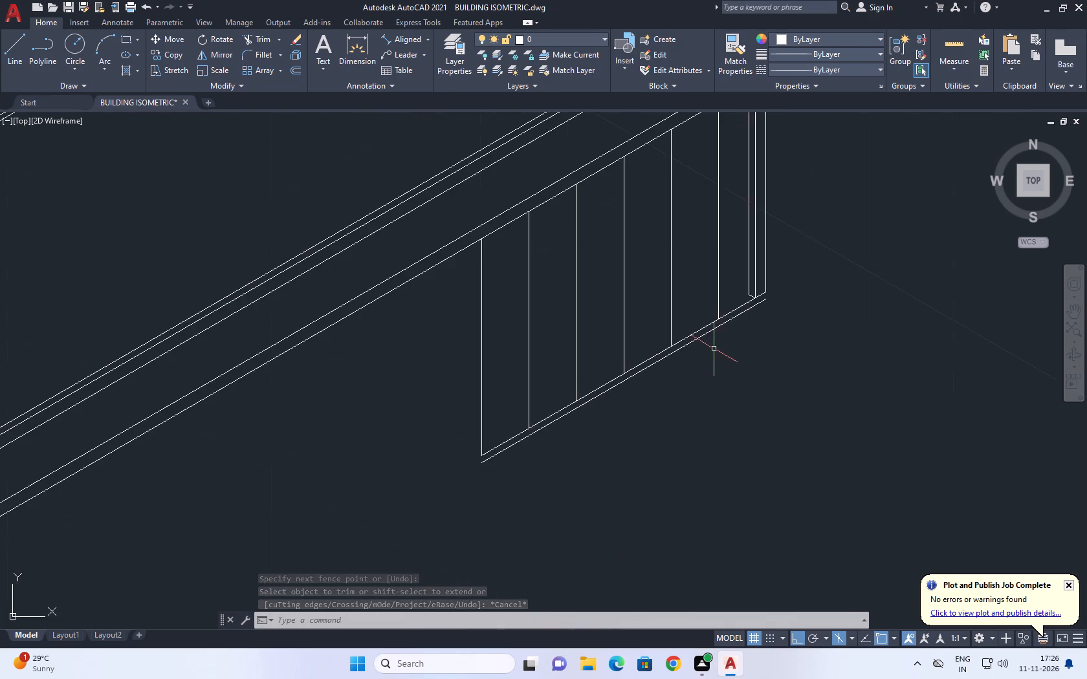
pyautogui.moveTo(720, 346); pyautogui.dragTo(771, 422, button='middle')
pyautogui.scroll(1, 769, 418)
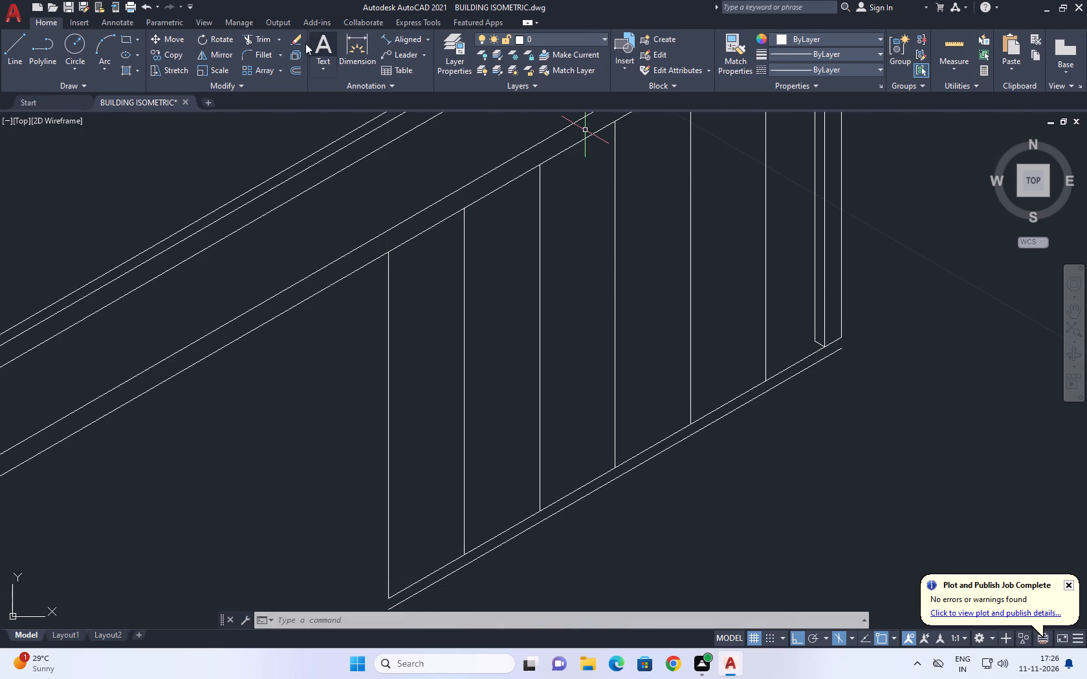
pyautogui.click(257, 50)
pyautogui.scroll(1, 822, 329)
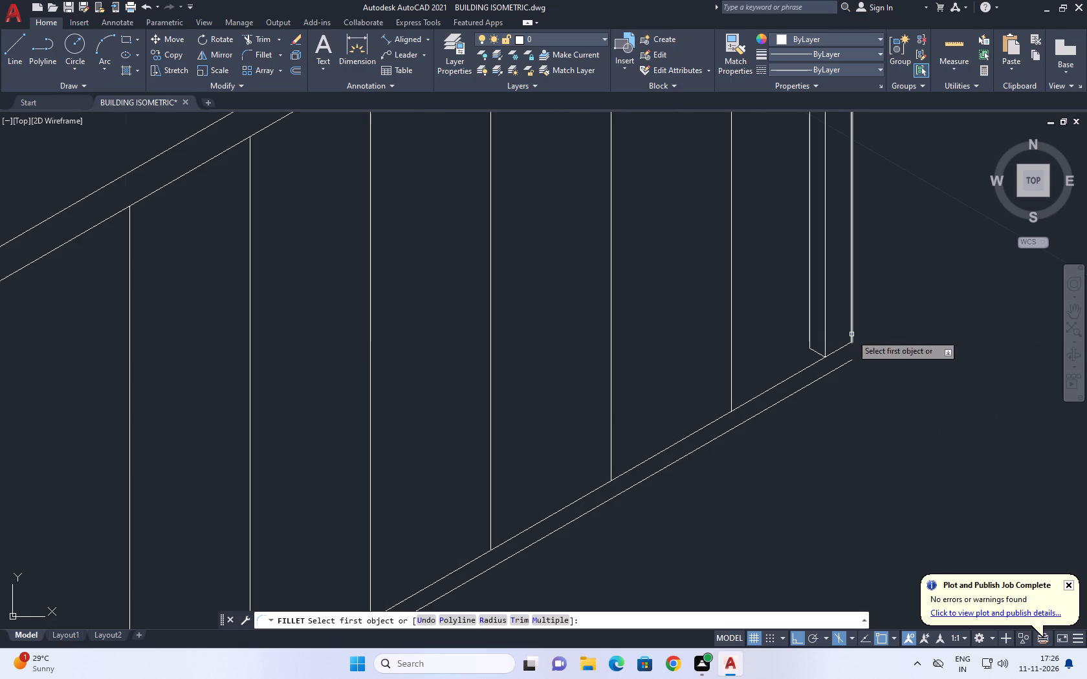
pyautogui.click(851, 334)
pyautogui.click(847, 363)
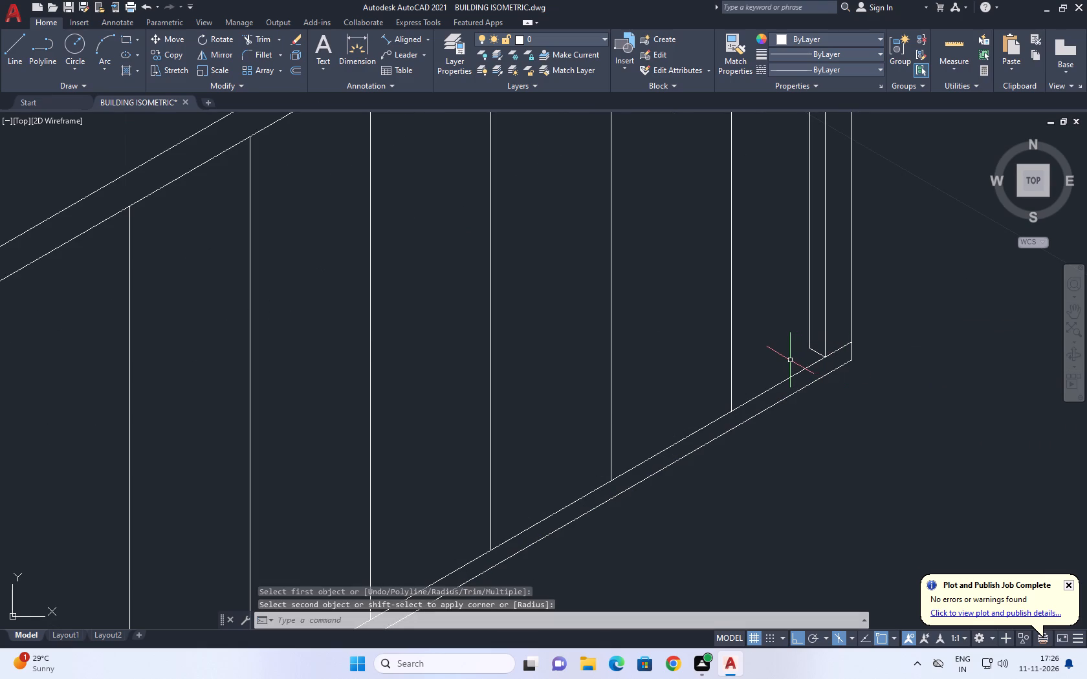
# Copy the upper of the frame's two bottom lines 0.13 units along the 150° isometric axis.
pyautogui.scroll(1, 767, 367)
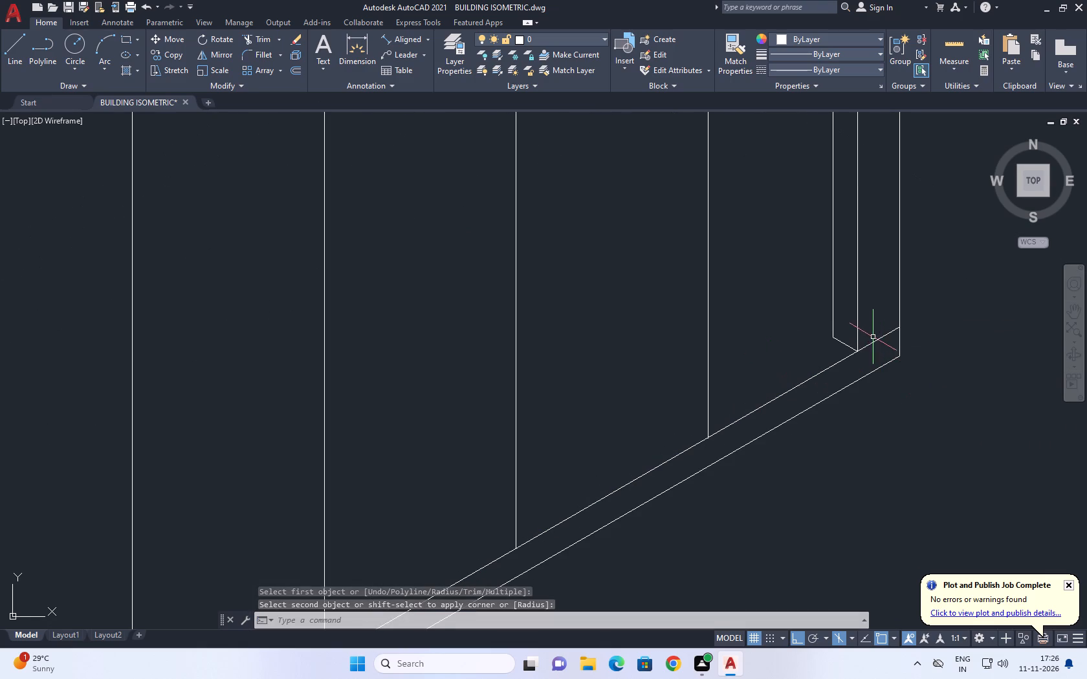
pyautogui.middleClick(873, 337)
pyautogui.click(816, 369)
pyautogui.click(798, 388)
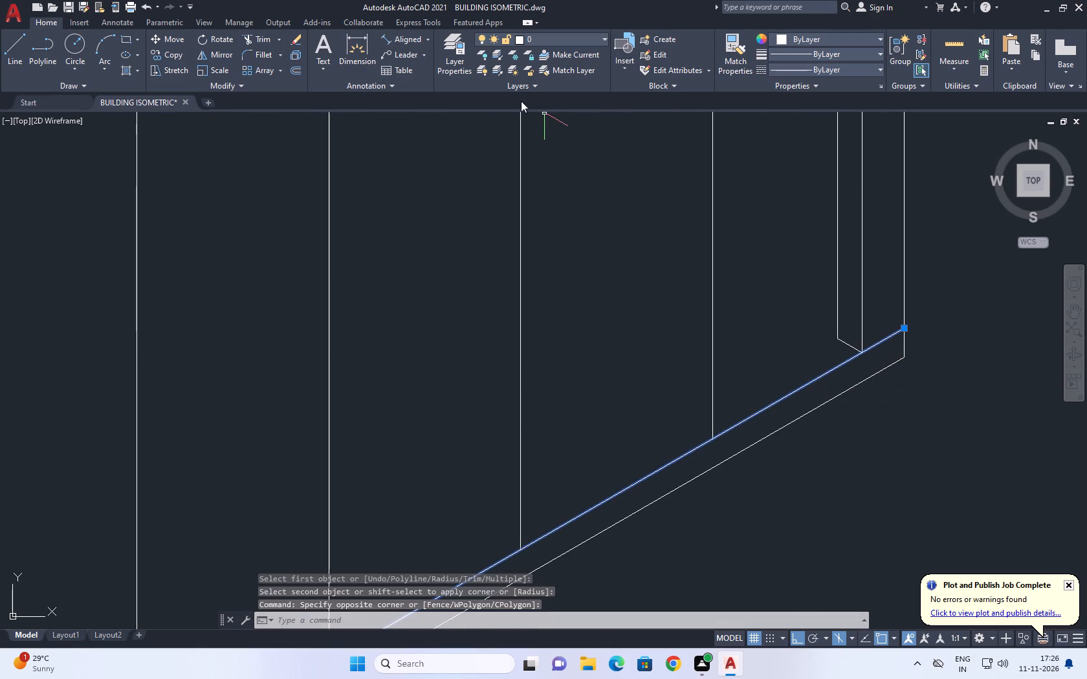
pyautogui.click(176, 55)
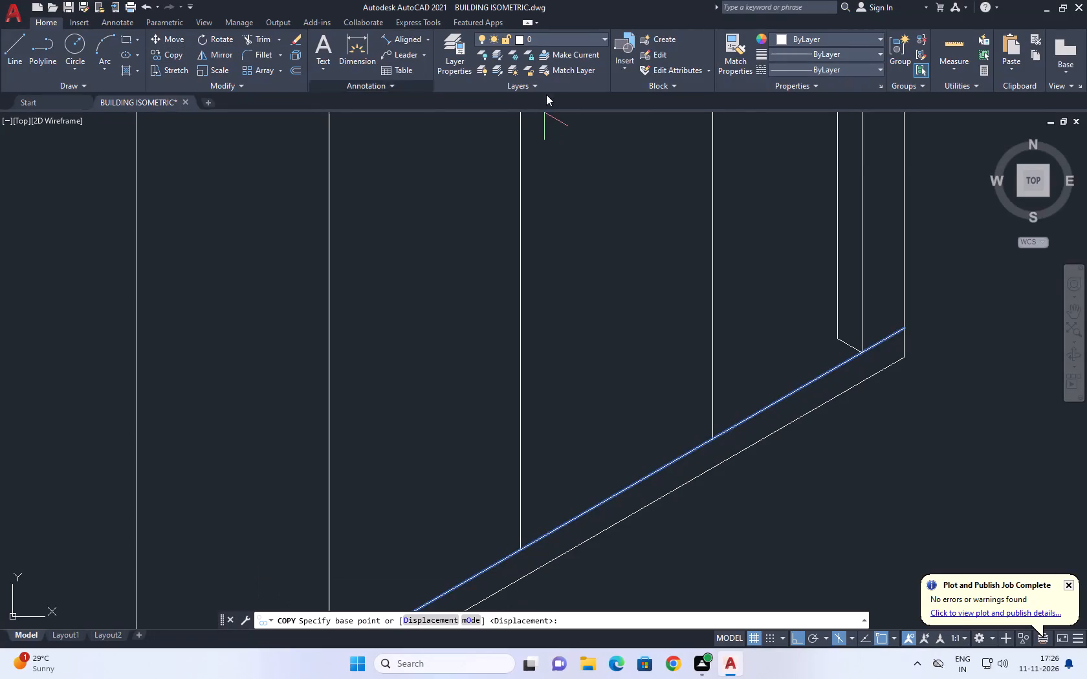
pyautogui.scroll(3, 867, 346)
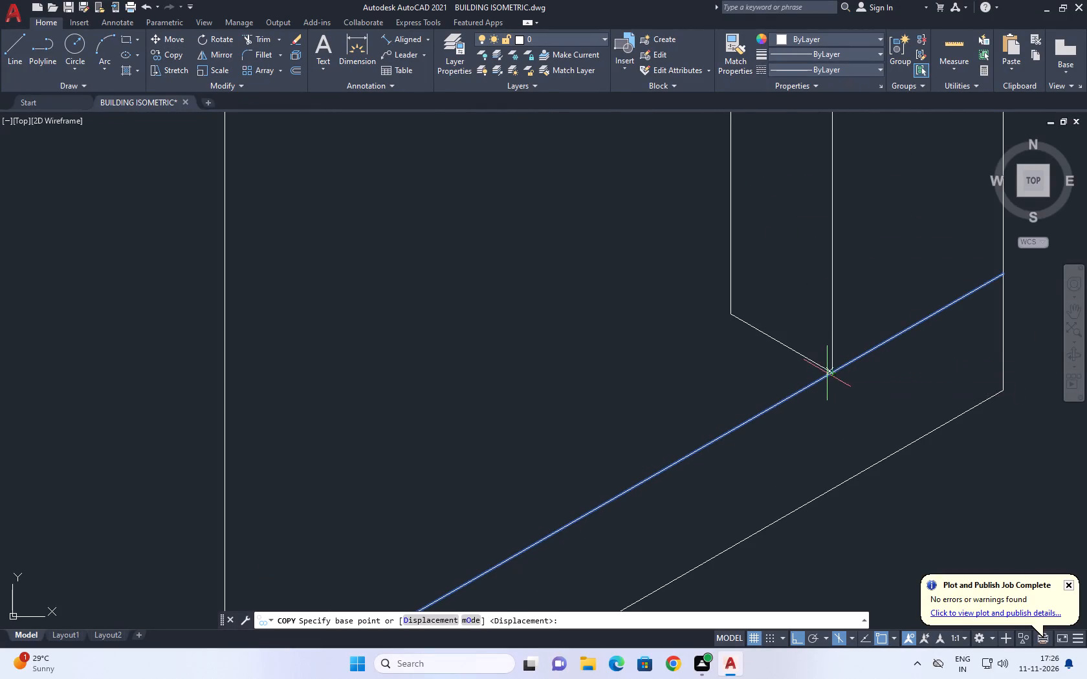
pyautogui.click(834, 373)
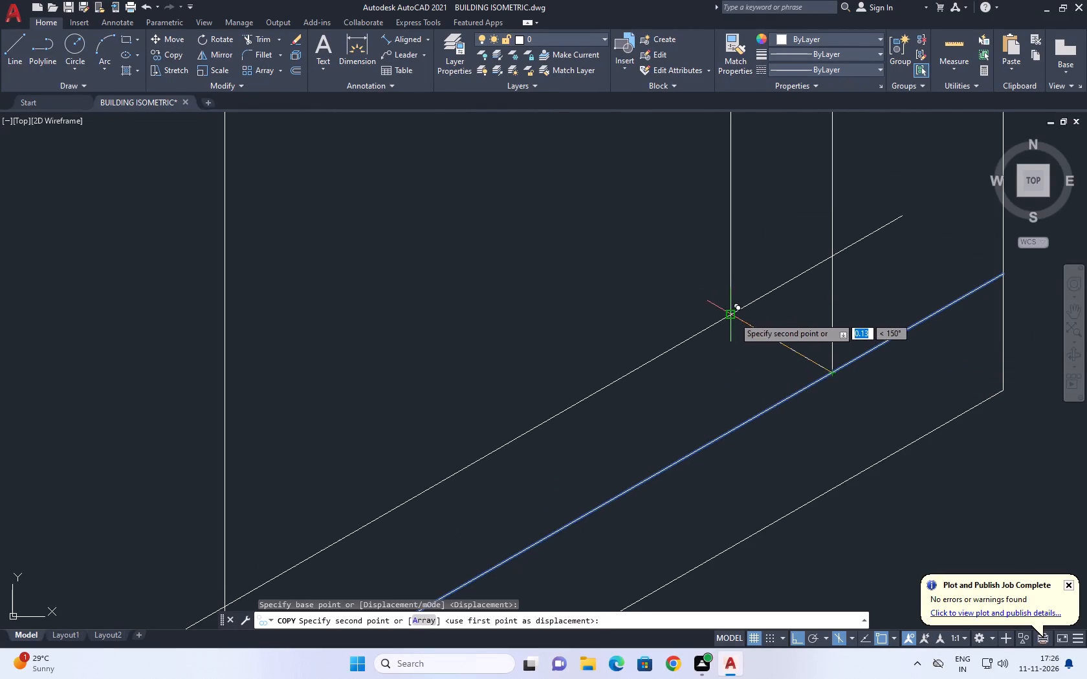
pyautogui.click(734, 317)
pyautogui.rightClick(780, 255)
pyautogui.click(813, 272)
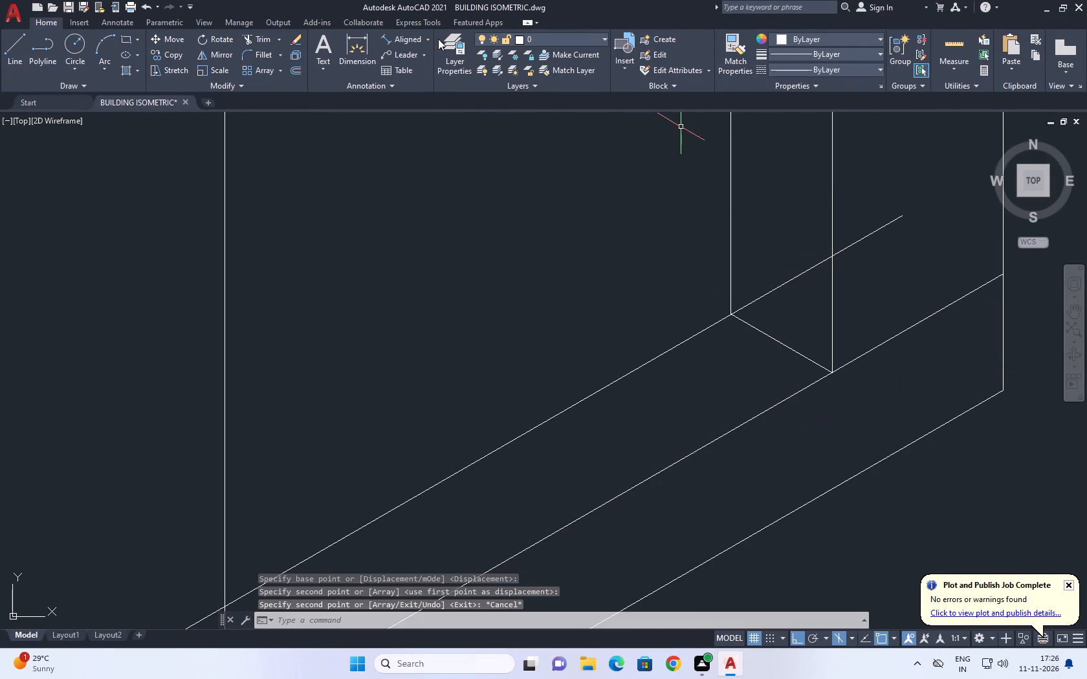
# Trim the copied bottom line's excess far end at the innermost far vertical line.
pyautogui.click(261, 42)
pyautogui.click(807, 275)
pyautogui.click(793, 263)
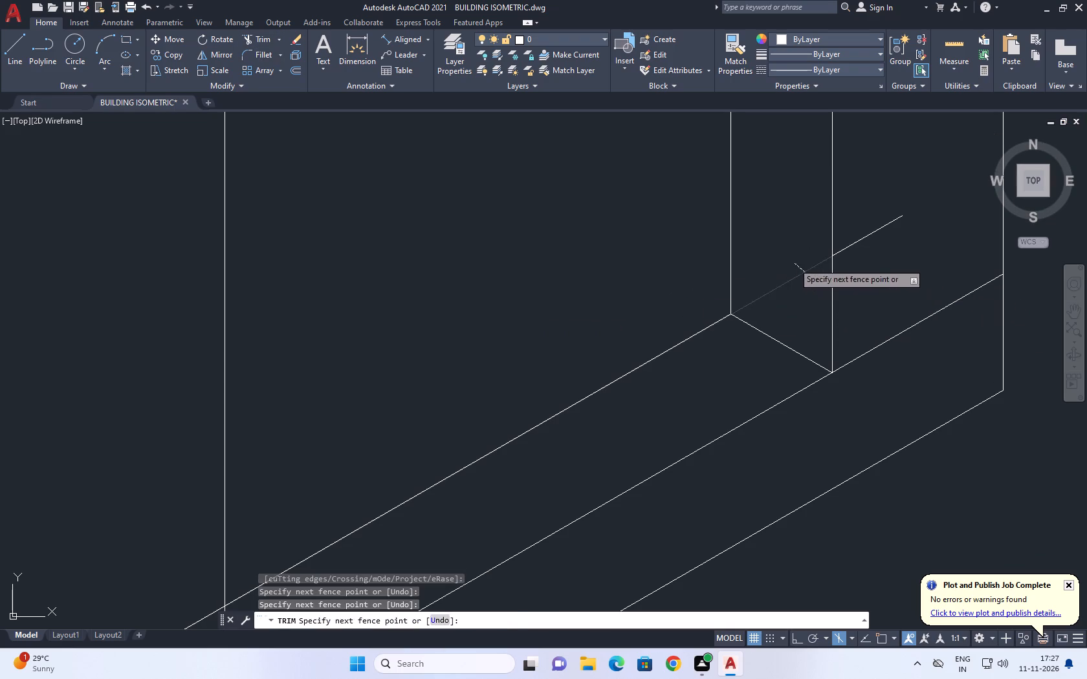
pyautogui.click(846, 245)
pyautogui.rightClick(809, 256)
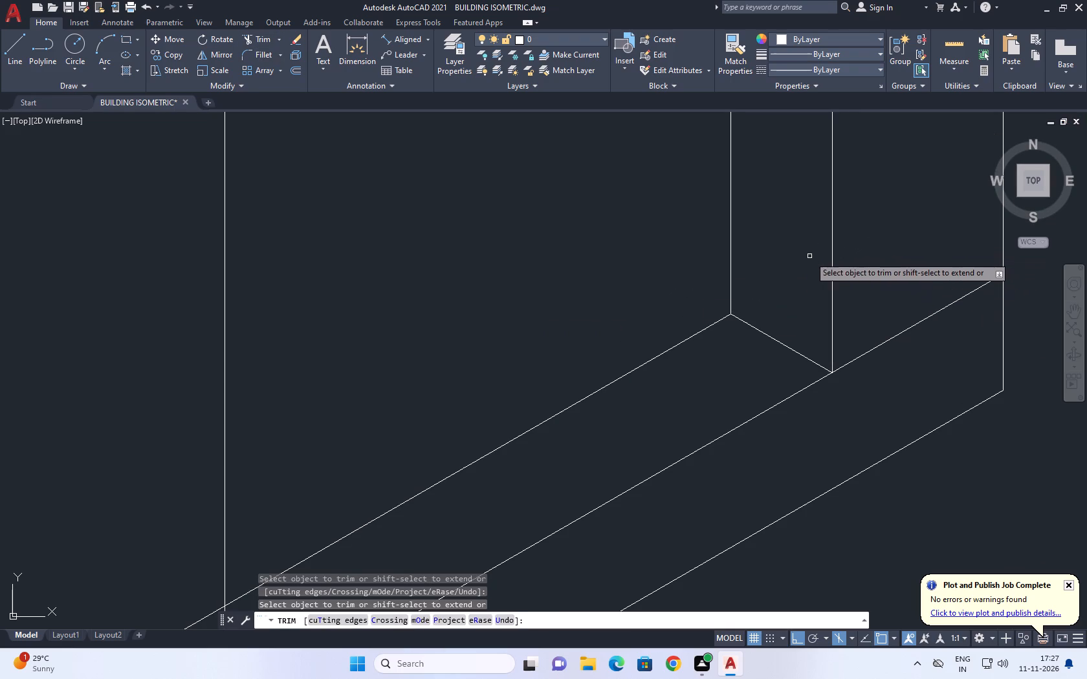
pyautogui.click(831, 270)
# Fillet the near vertical line with the lowest bottom line to close the frame's near lower corner.
pyautogui.scroll(-5, 641, 469)
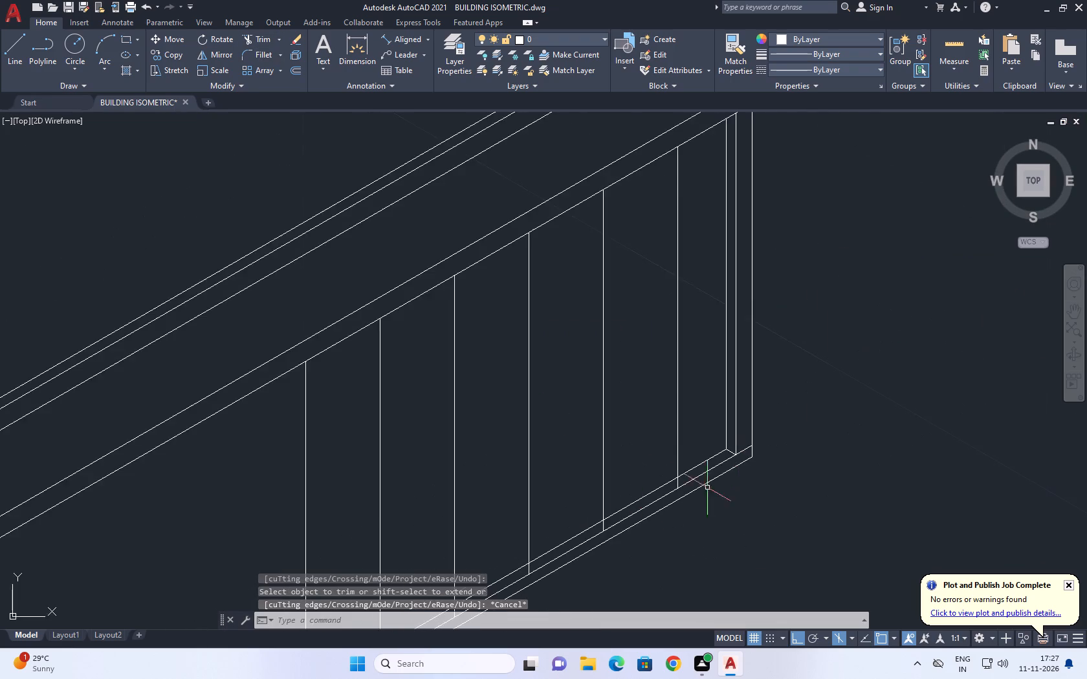
pyautogui.moveTo(631, 517); pyautogui.dragTo(738, 346, button='middle')
pyautogui.middleClick(442, 539)
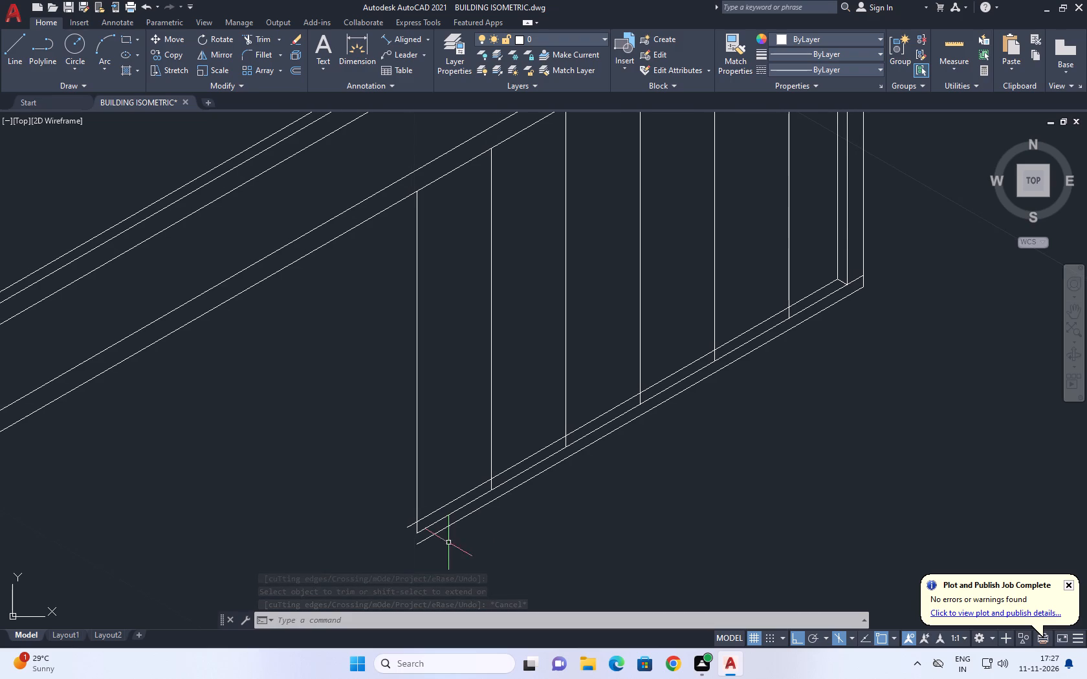
pyautogui.click(261, 48)
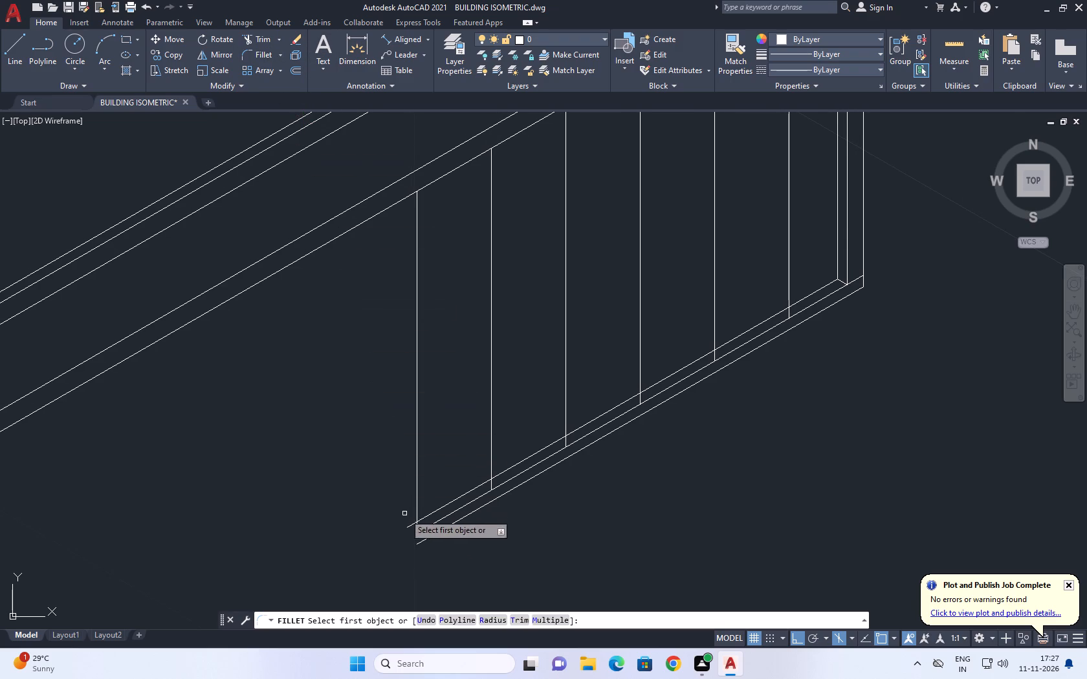
pyautogui.scroll(2, 410, 525)
pyautogui.moveTo(427, 525); pyautogui.dragTo(421, 399, button='middle')
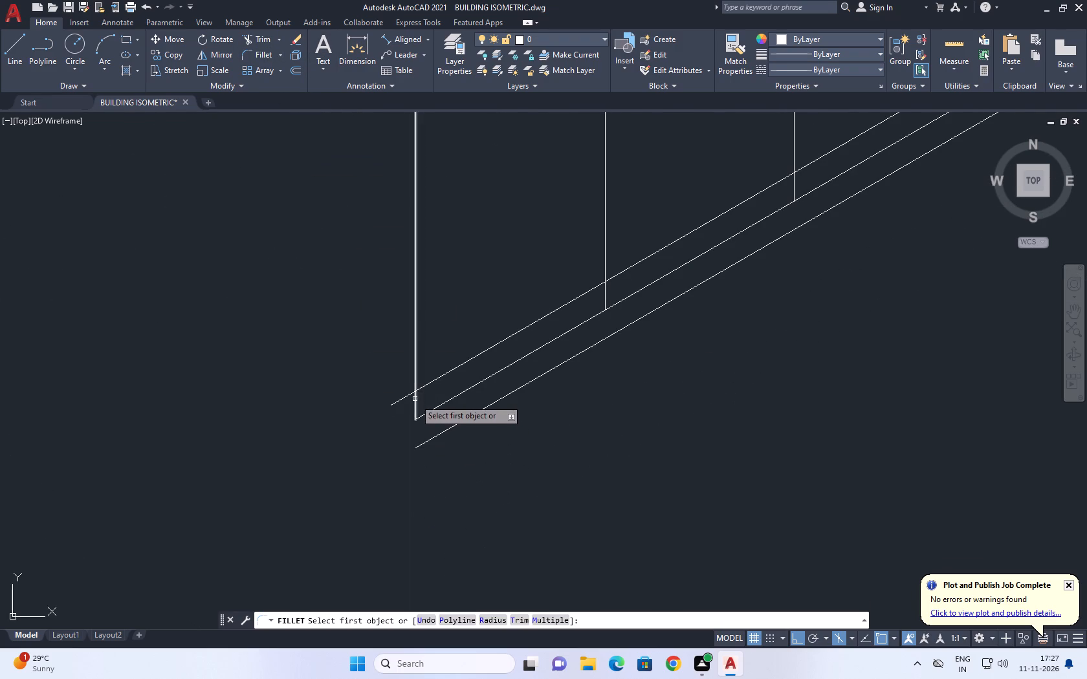
pyautogui.click(413, 398)
pyautogui.click(418, 403)
pyautogui.click(416, 402)
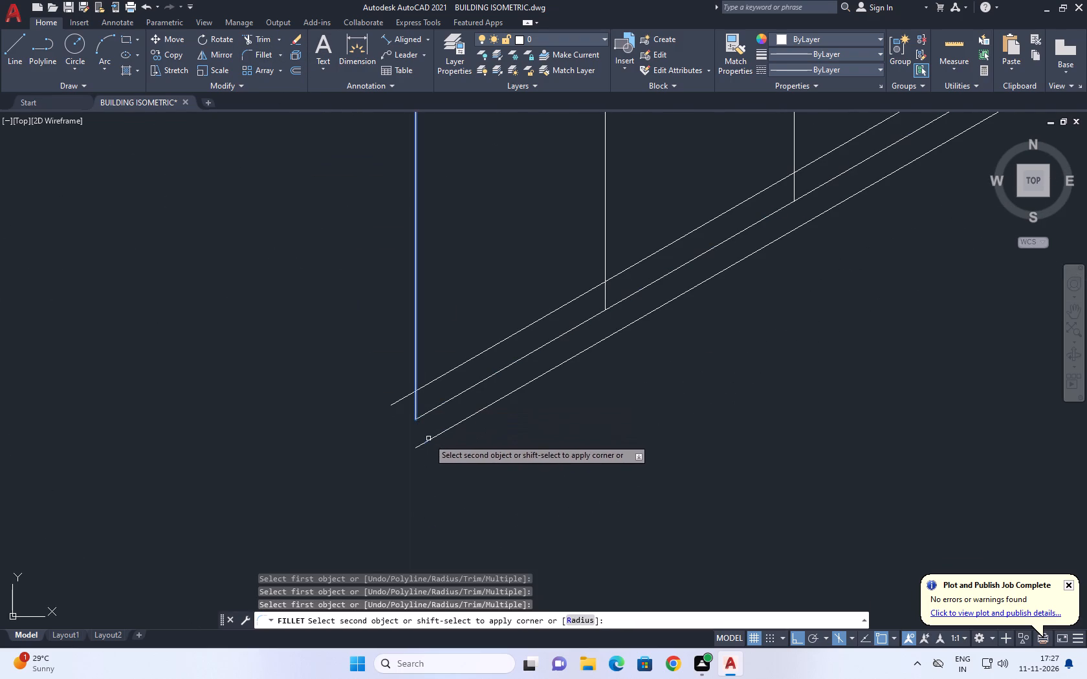
pyautogui.click(432, 440)
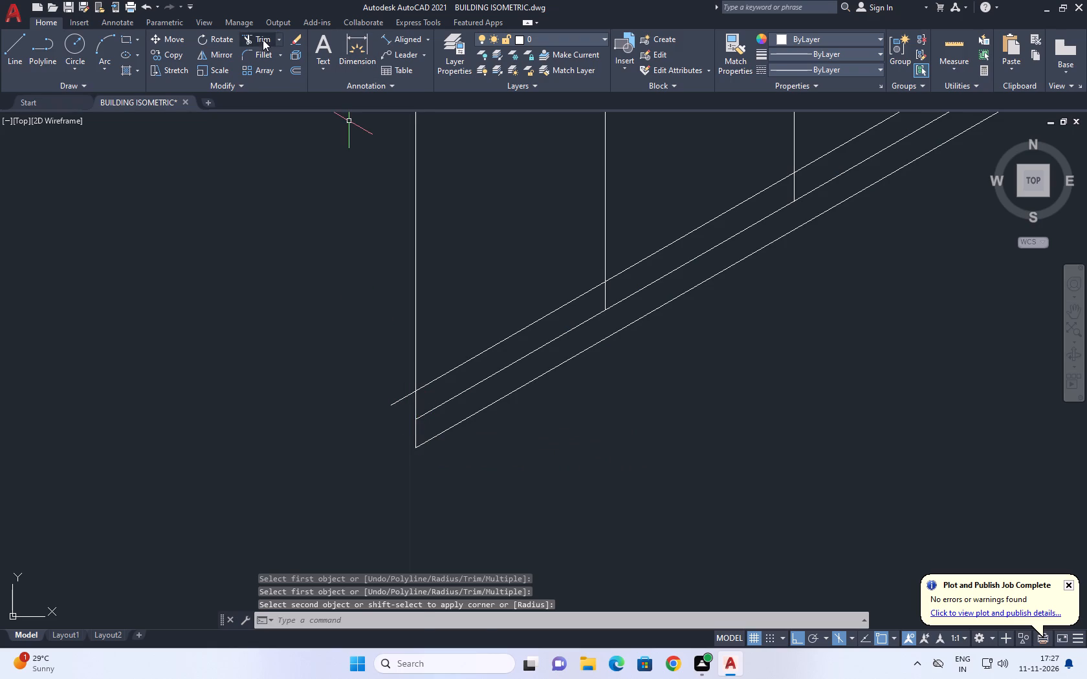
# Trim the copied bottom line's excess near end at the near vertical line.
pyautogui.click(263, 39)
pyautogui.click(390, 416)
pyautogui.click(394, 375)
pyautogui.moveTo(398, 378); pyautogui.dragTo(399, 384)
pyautogui.moveTo(401, 424); pyautogui.dragTo(401, 431)
pyautogui.moveTo(357, 393); pyautogui.dragTo(401, 457, button='middle')
pyautogui.rightClick(332, 410)
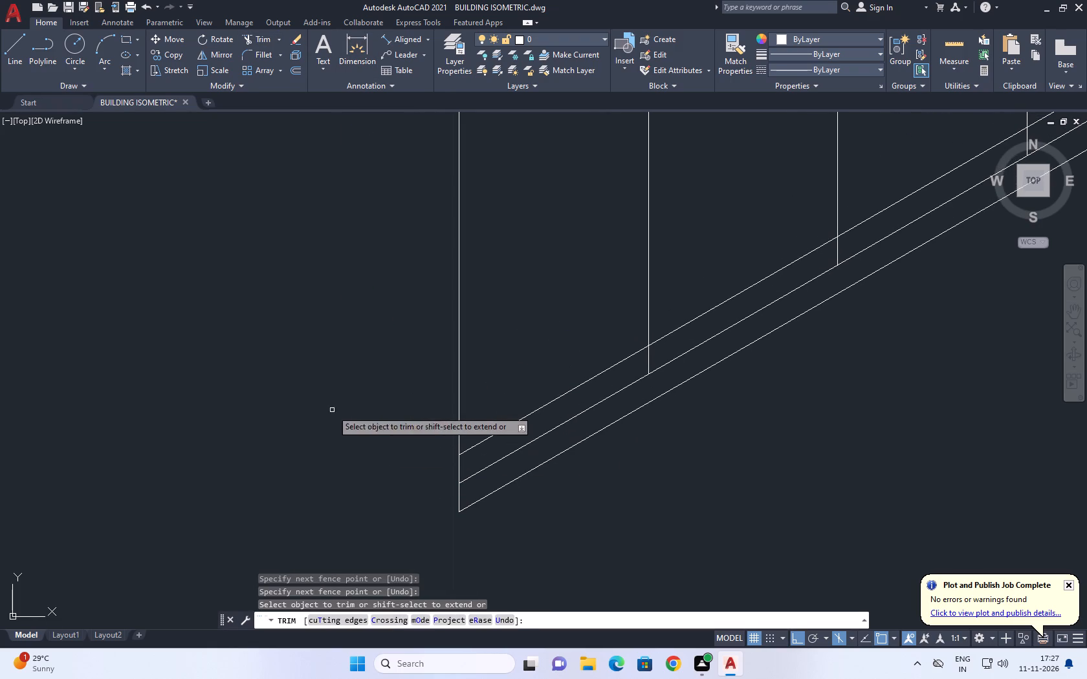
pyautogui.click(358, 431)
# Trim the bottom ends of the five vertical divider lines at the copied inner bottom line.
pyautogui.moveTo(364, 451); pyautogui.dragTo(379, 534, button='middle')
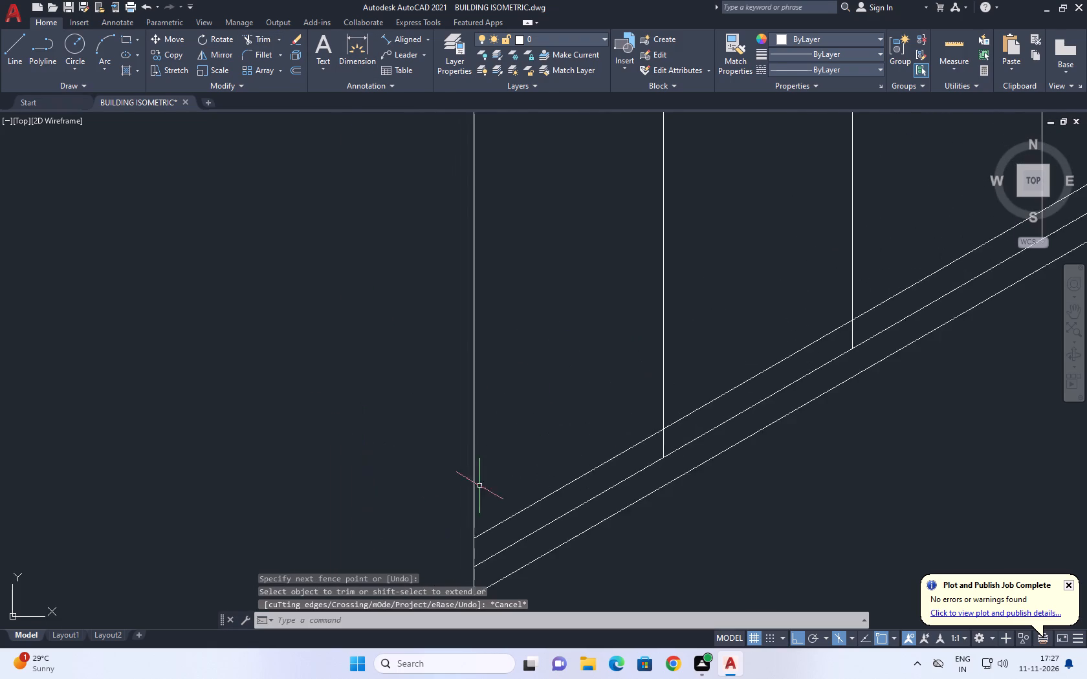
pyautogui.scroll(-2, 542, 399)
pyautogui.moveTo(634, 283); pyautogui.dragTo(636, 394, button='middle')
pyautogui.scroll(-2, 636, 395)
pyautogui.moveTo(658, 319); pyautogui.dragTo(659, 329, button='middle')
pyautogui.click(262, 41)
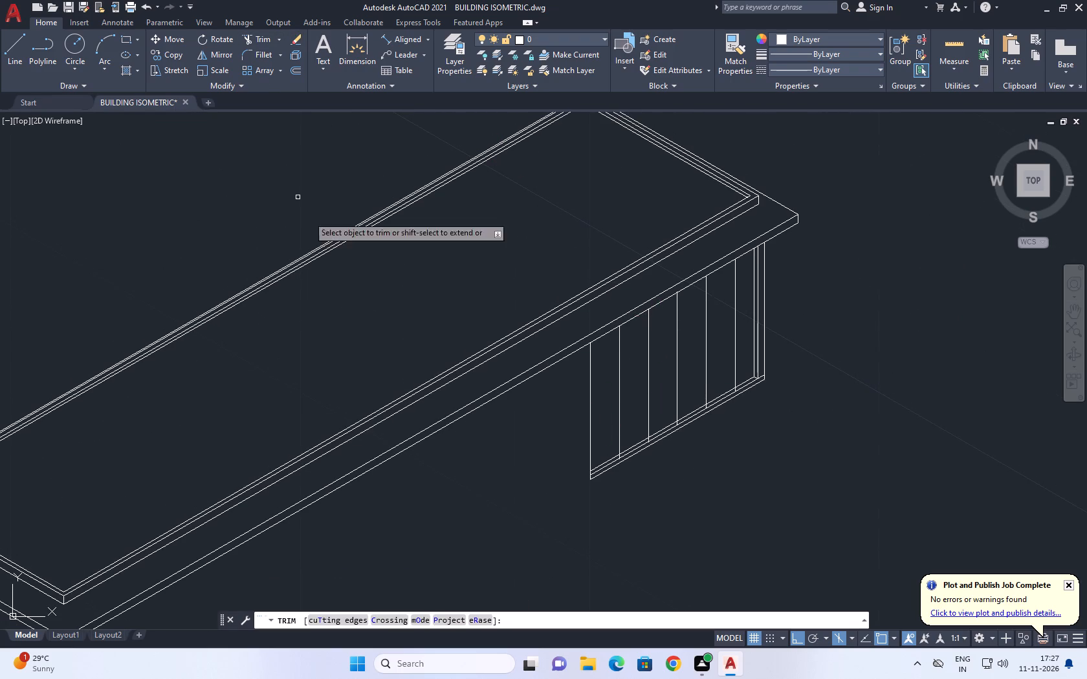
pyautogui.scroll(5, 611, 464)
pyautogui.click(632, 434)
pyautogui.click(679, 400)
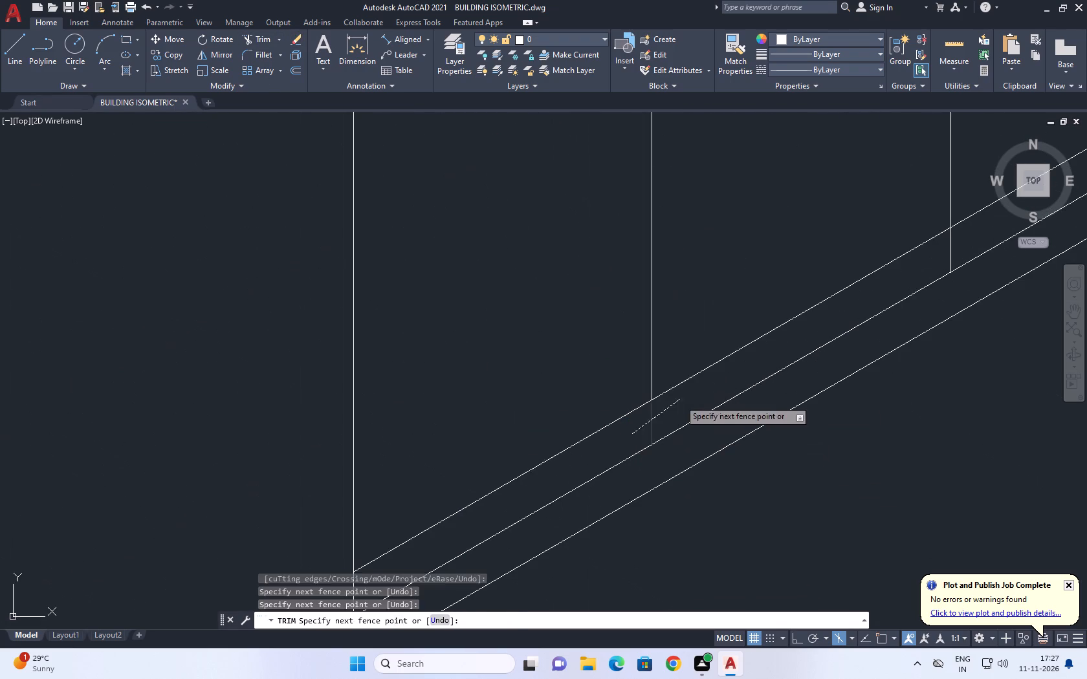
pyautogui.moveTo(740, 362); pyautogui.dragTo(222, 528, button='middle')
pyautogui.moveTo(455, 405); pyautogui.dragTo(447, 415)
pyautogui.click(399, 433)
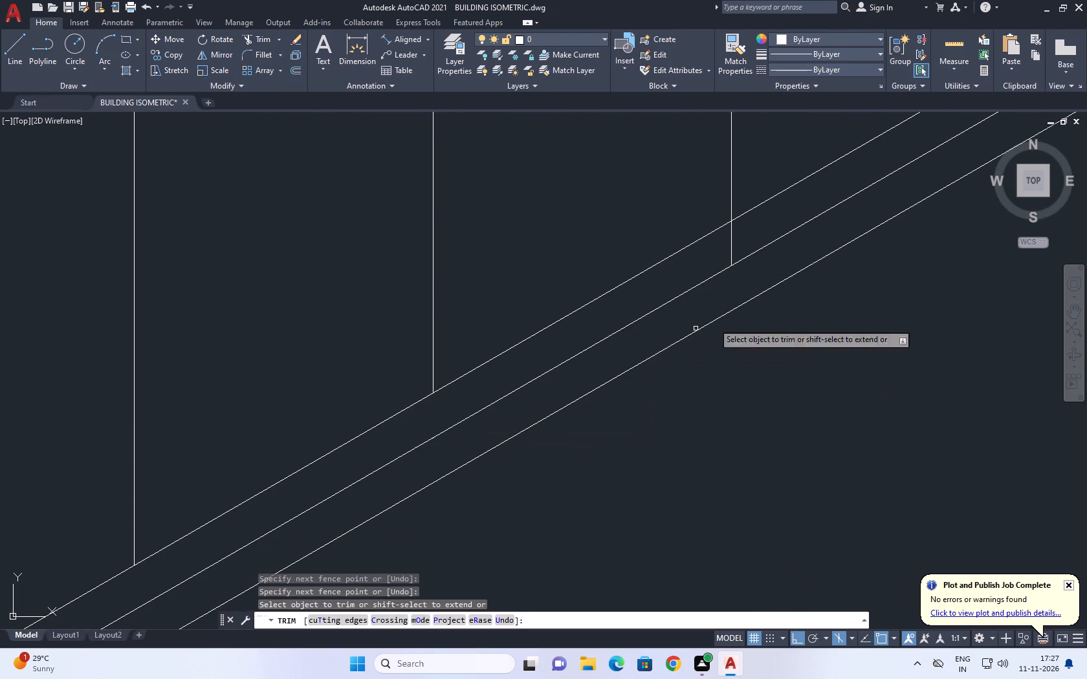
pyautogui.click(741, 239)
pyautogui.moveTo(707, 267); pyautogui.dragTo(702, 274)
pyautogui.scroll(-4, 628, 317)
pyautogui.scroll(1, 718, 272)
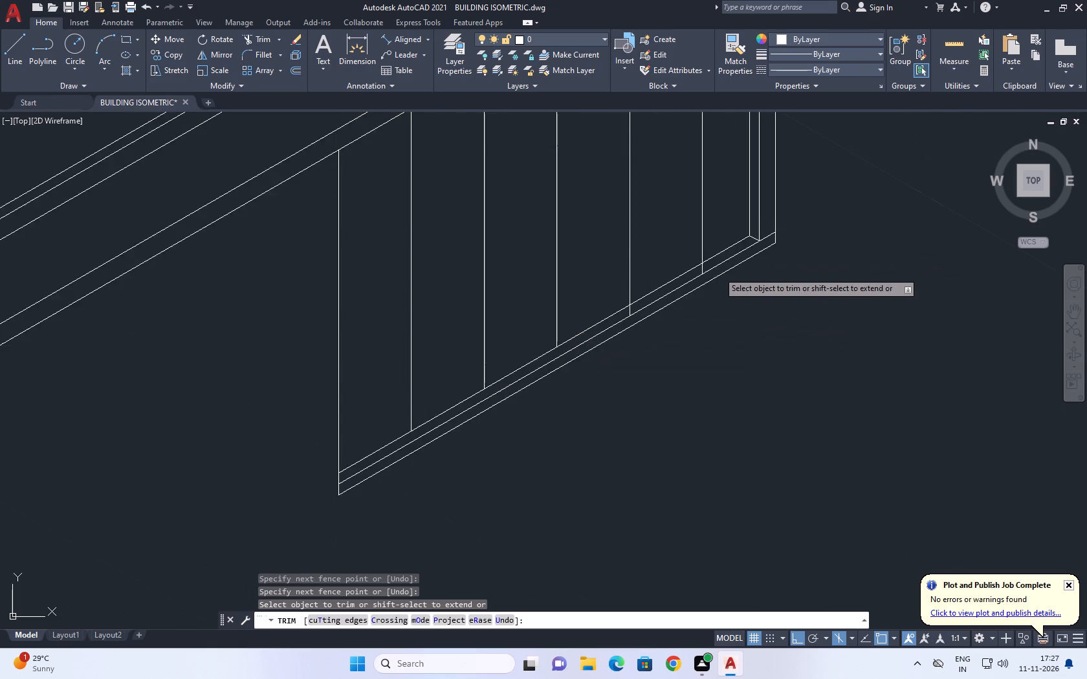
pyautogui.scroll(3, 715, 274)
pyautogui.click(680, 241)
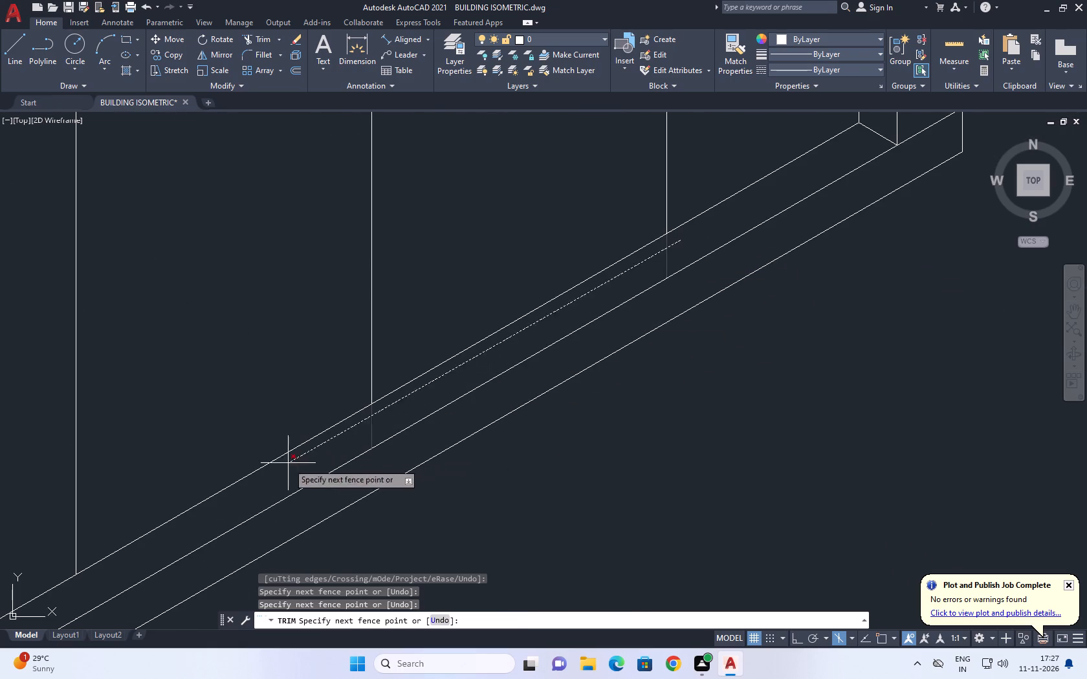
pyautogui.click(287, 464)
pyautogui.moveTo(441, 301); pyautogui.dragTo(441, 294, button='right')
pyautogui.click(467, 314)
# Copy the frame's near vertical line 0.05 inward toward the far end in the top isoplane.
pyautogui.scroll(-3, 753, 324)
pyautogui.moveTo(662, 289); pyautogui.dragTo(662, 296, button='middle')
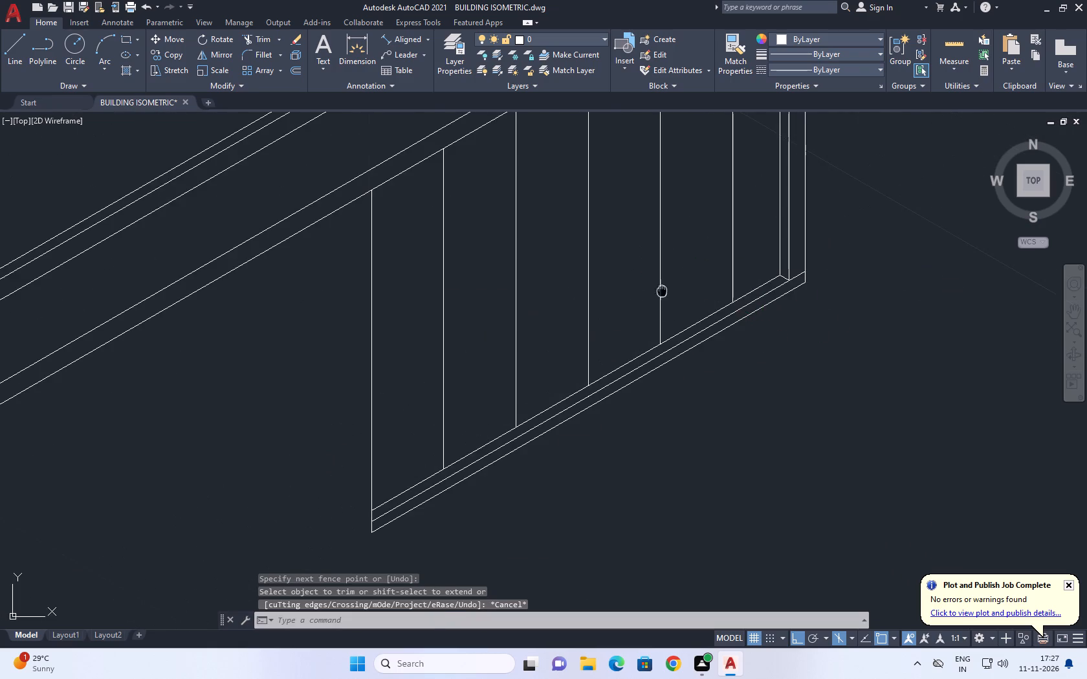
pyautogui.moveTo(662, 296); pyautogui.dragTo(719, 383, button='middle')
pyautogui.moveTo(461, 358); pyautogui.dragTo(636, 336, button='middle')
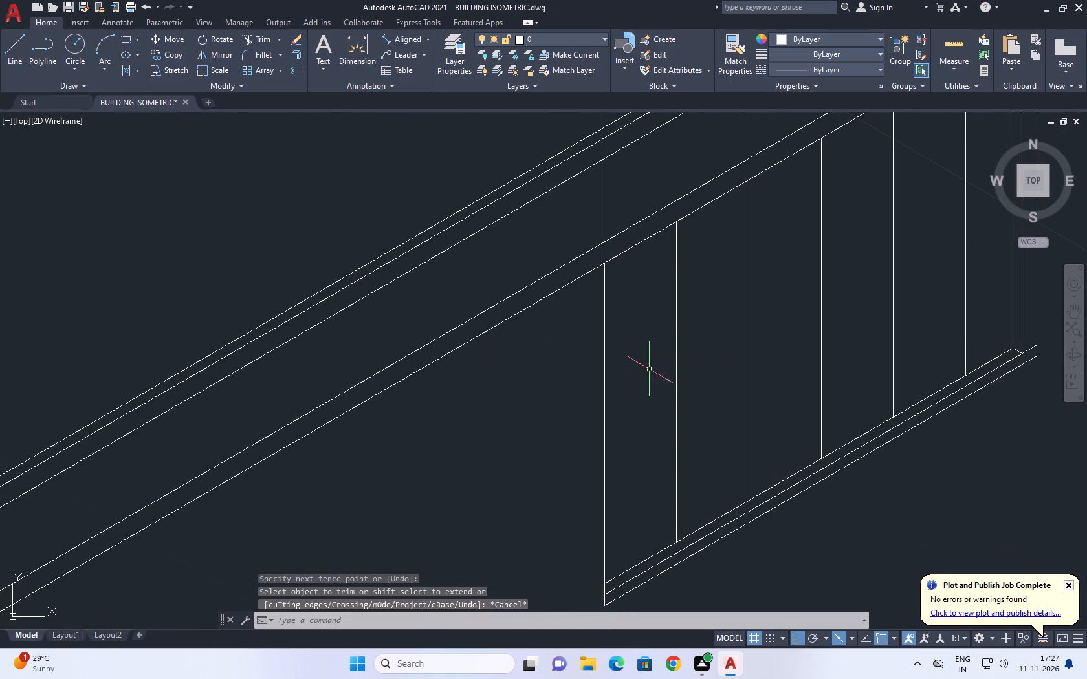
pyautogui.moveTo(610, 240); pyautogui.dragTo(579, 319, button='middle')
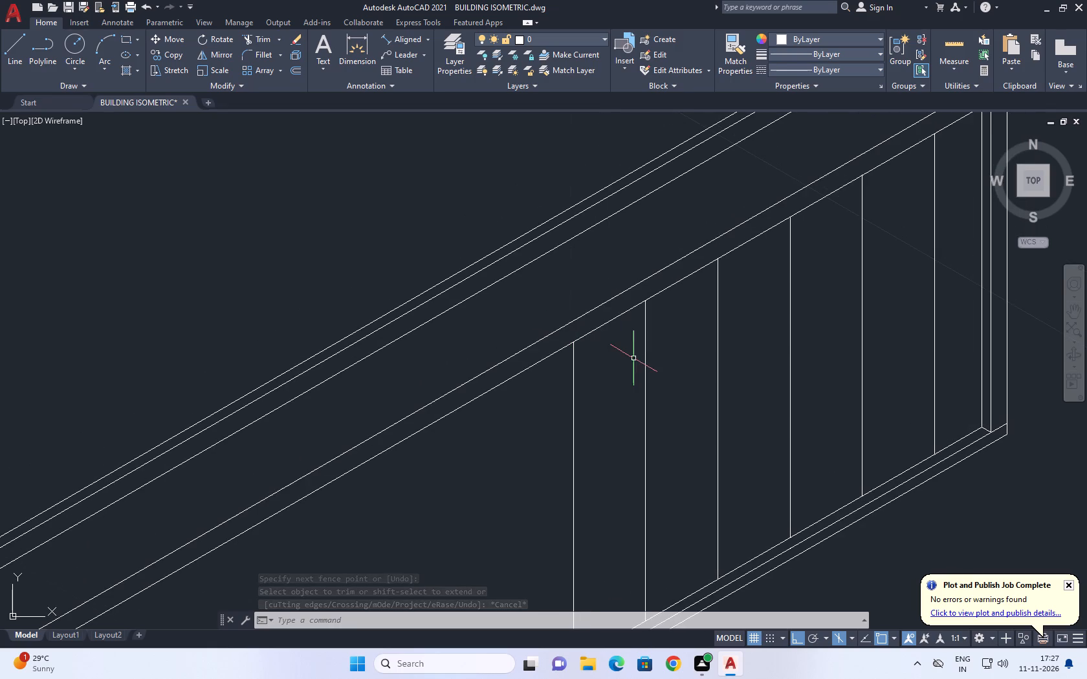
pyautogui.moveTo(633, 364); pyautogui.dragTo(653, 286, button='middle')
pyautogui.click(600, 321)
pyautogui.click(562, 336)
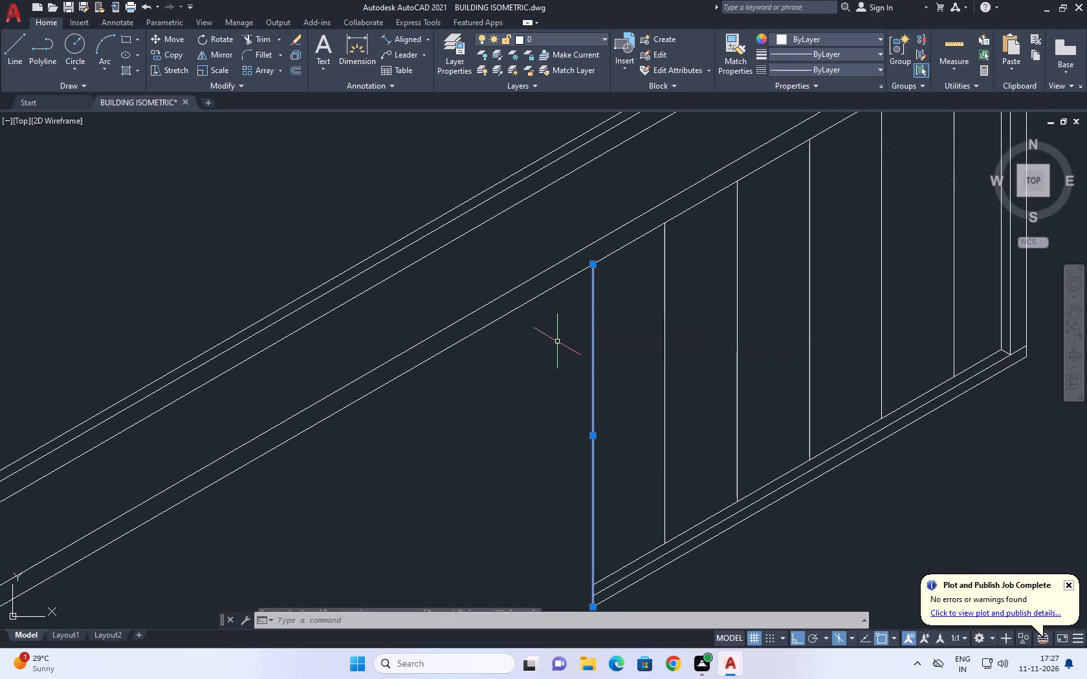
pyautogui.click(175, 58)
pyautogui.moveTo(628, 381); pyautogui.dragTo(576, 296, button='middle')
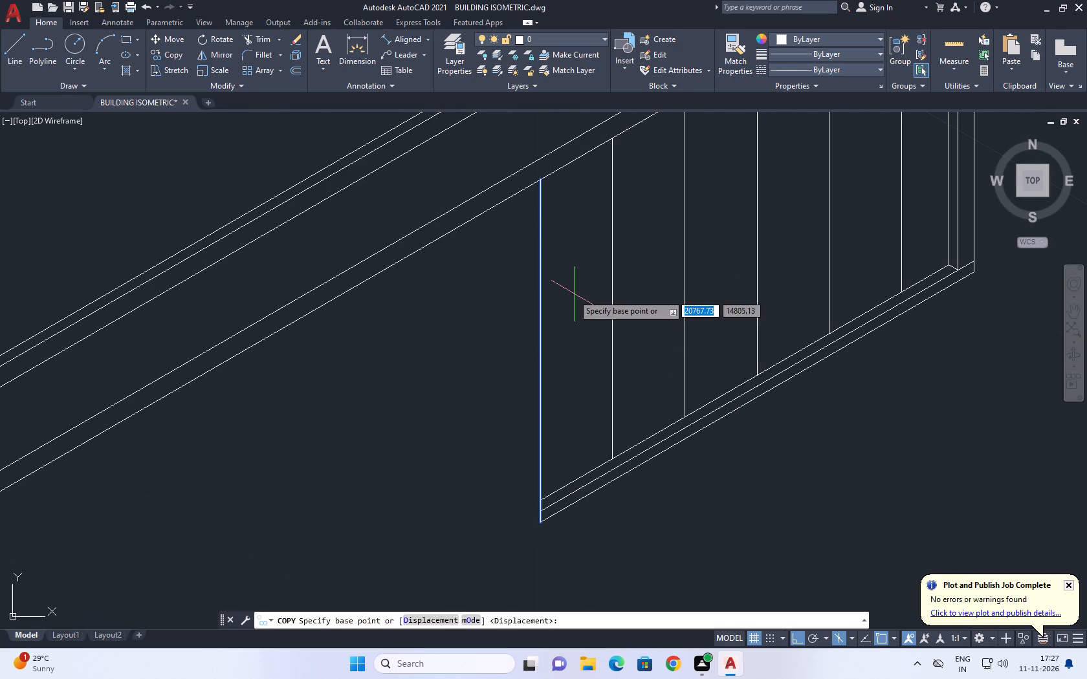
pyautogui.click(562, 299)
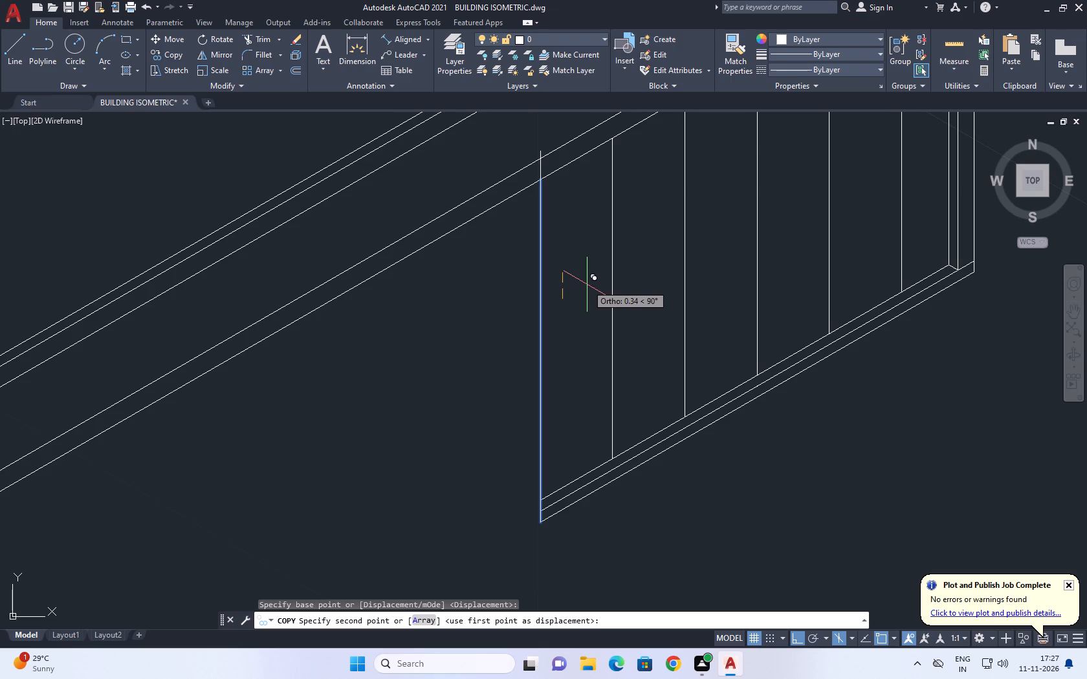
pyautogui.press('F5')
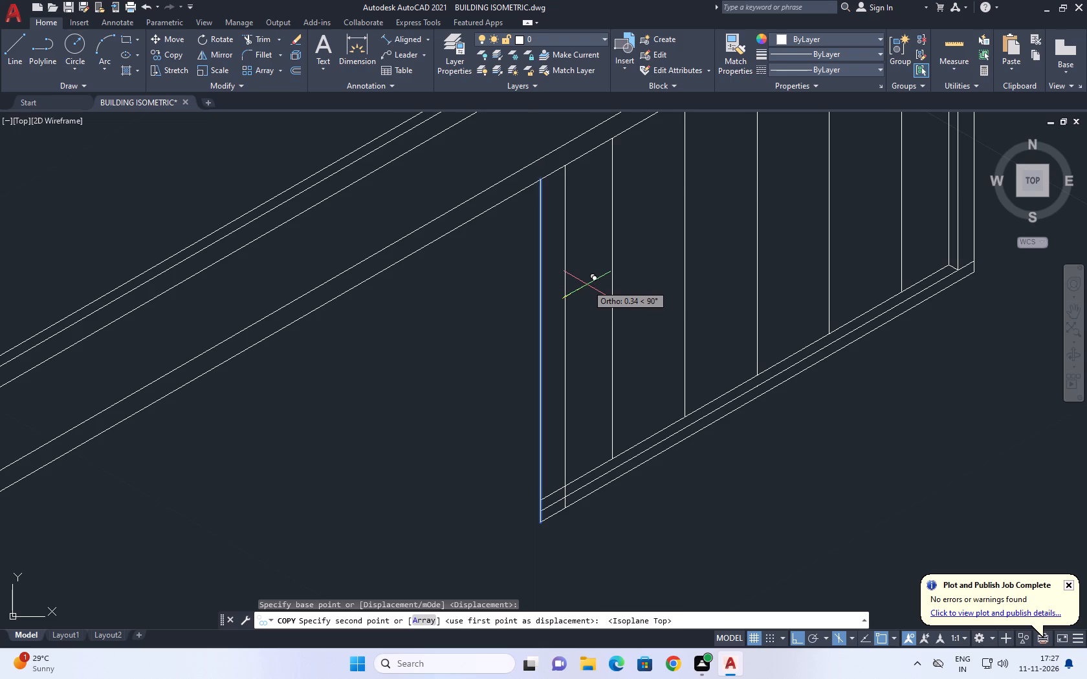
pyautogui.write('0.')
pyautogui.write('02')
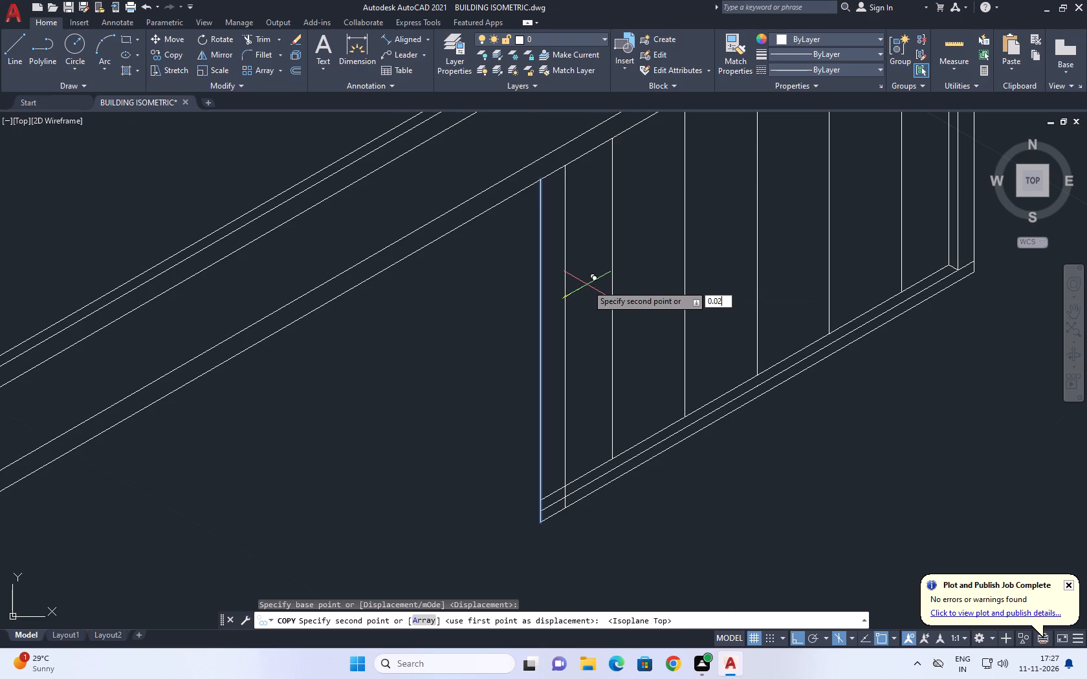
pyautogui.press('Return')
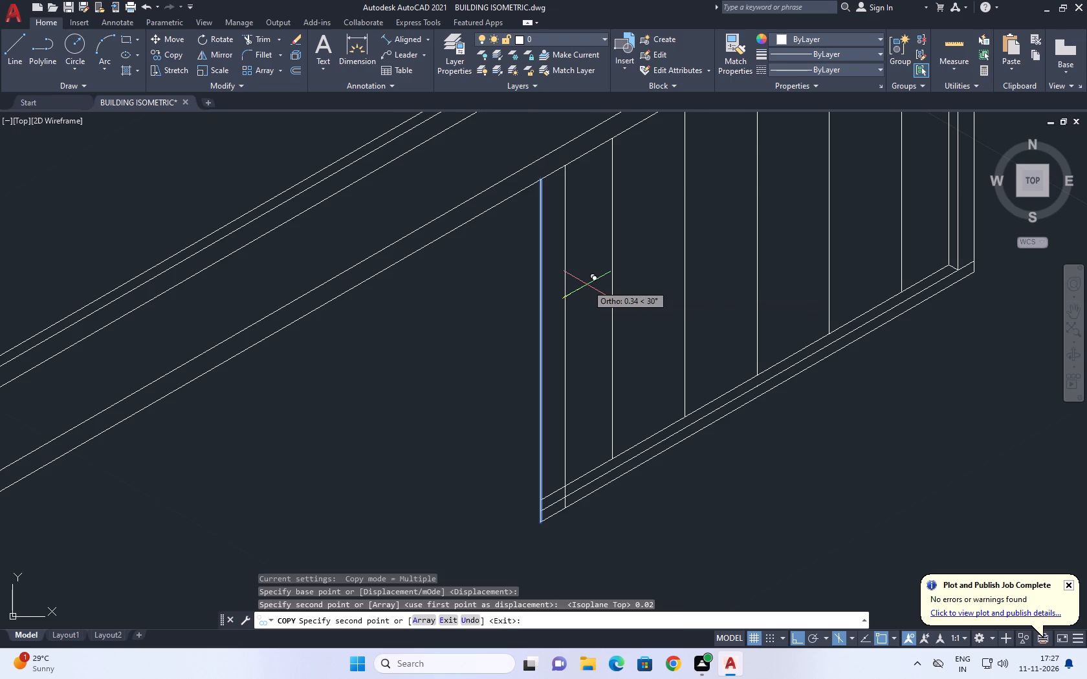
pyautogui.hotkey('ctrl', 'z')
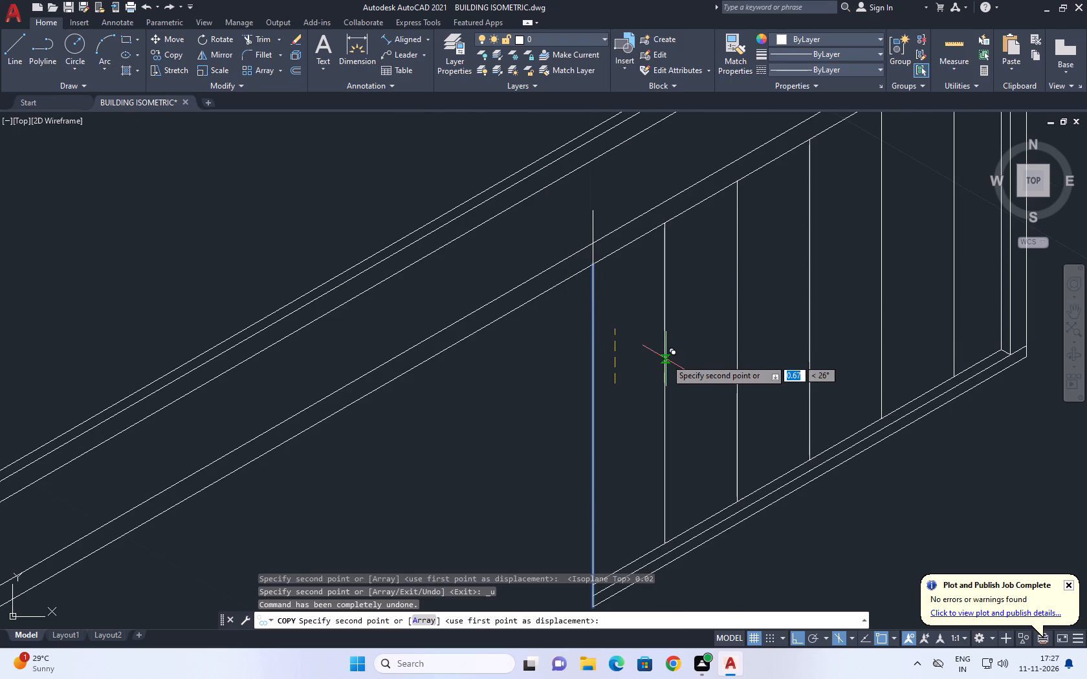
pyautogui.press('F5')
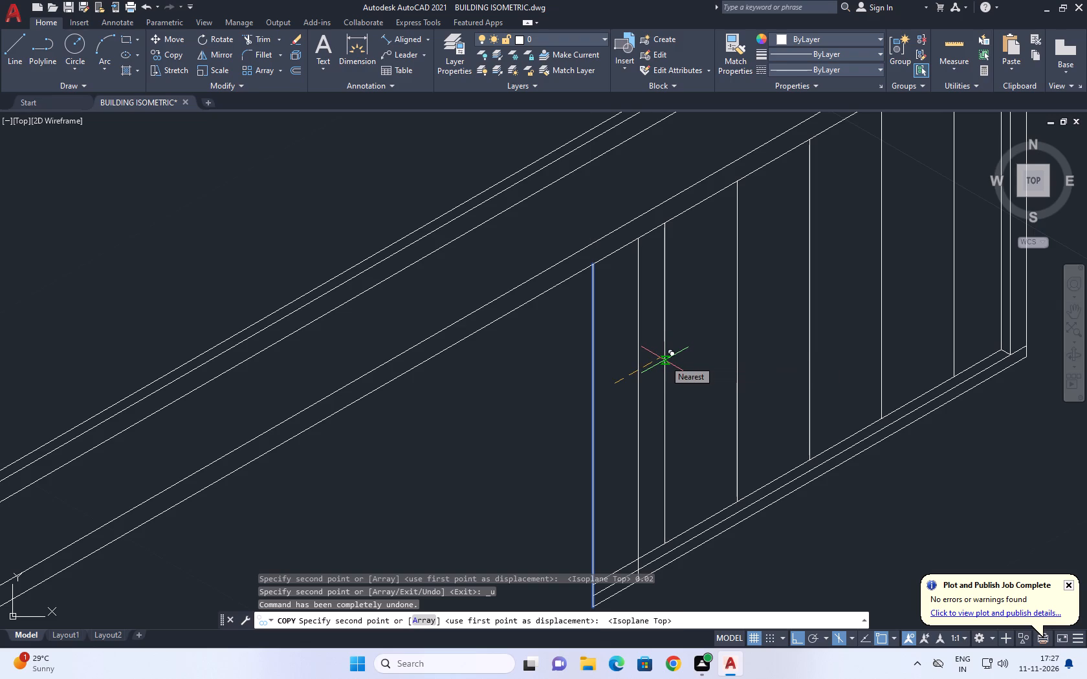
pyautogui.write('0.05')
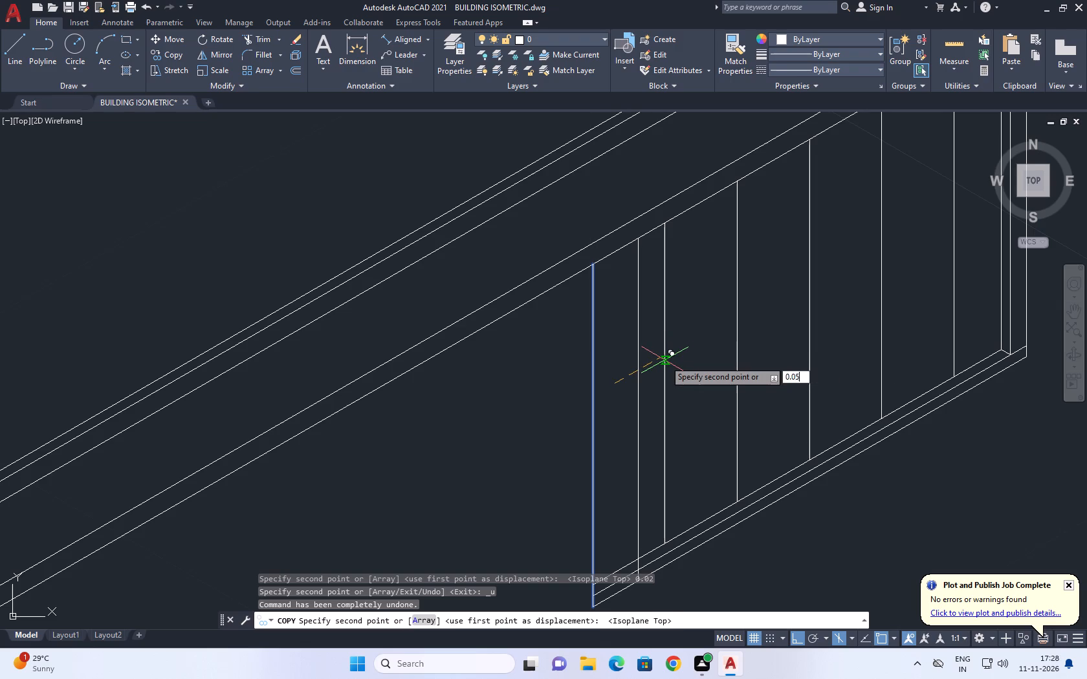
pyautogui.press('Return')
pyautogui.rightClick(716, 378)
pyautogui.click(765, 400)
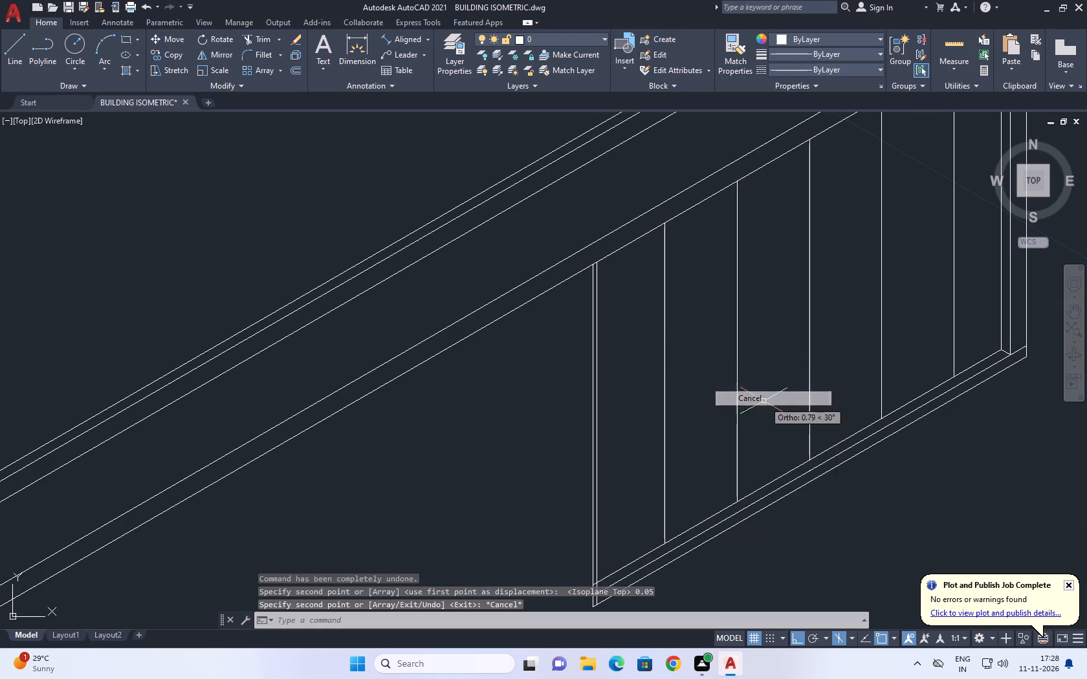
# Copy the first vertical divider line, counted from the near end, 0.025 to each side along the frame.
pyautogui.moveTo(666, 457); pyautogui.dragTo(655, 389, button='middle')
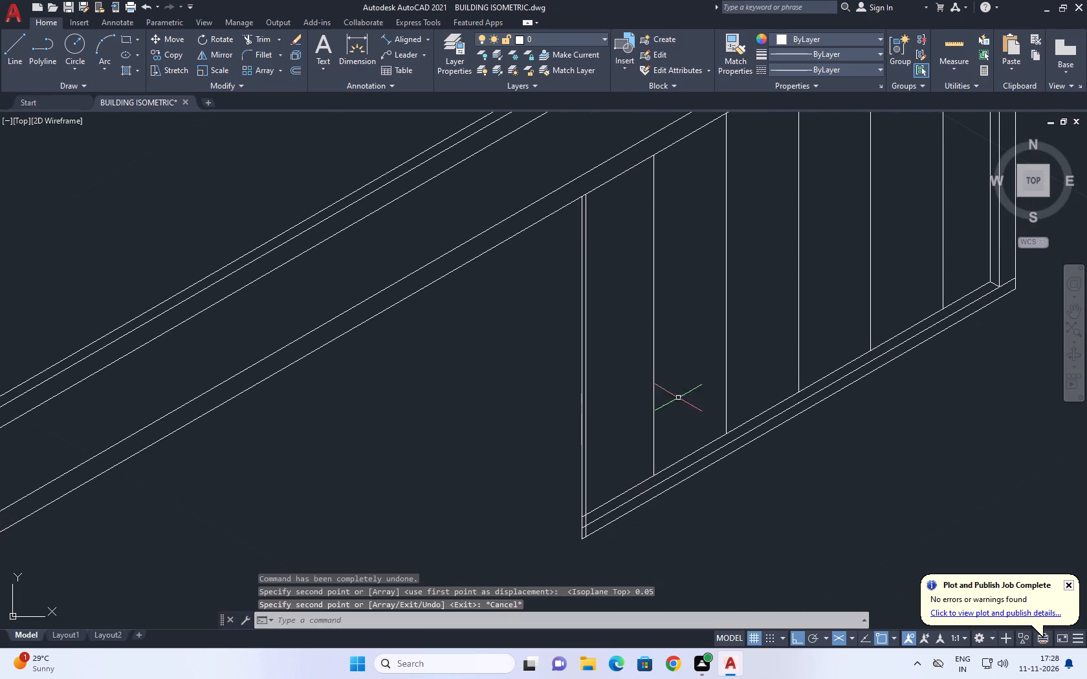
pyautogui.click(664, 305)
pyautogui.moveTo(647, 327); pyautogui.dragTo(635, 337)
pyautogui.click(170, 55)
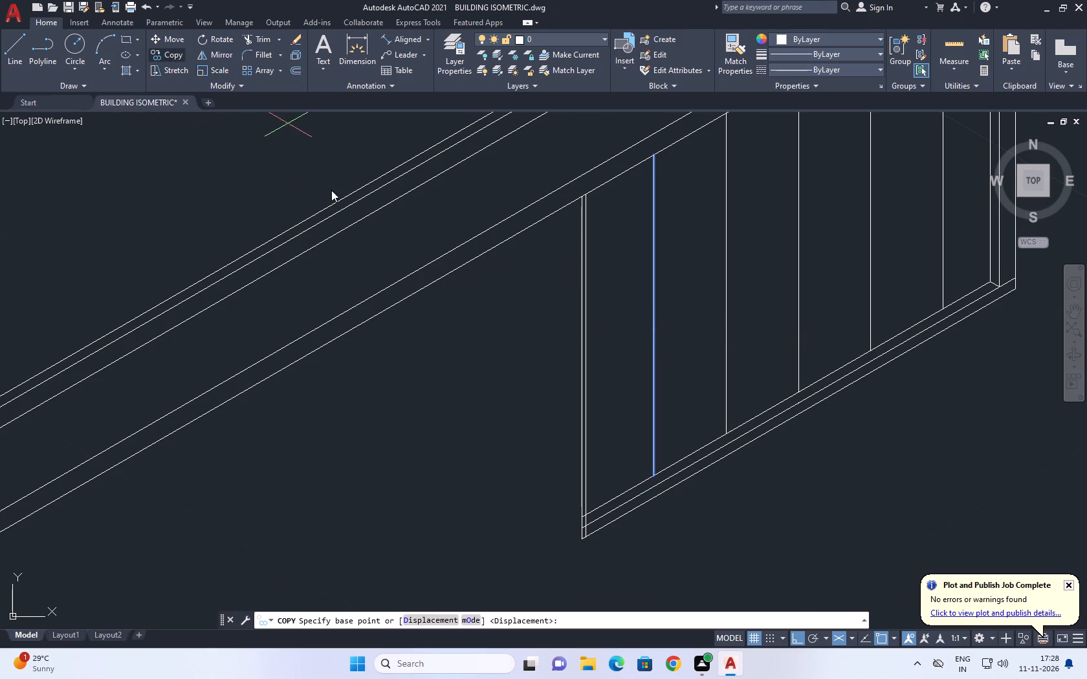
pyautogui.scroll(1, 705, 380)
pyautogui.click(661, 382)
pyautogui.write('0.025')
pyautogui.press('Return')
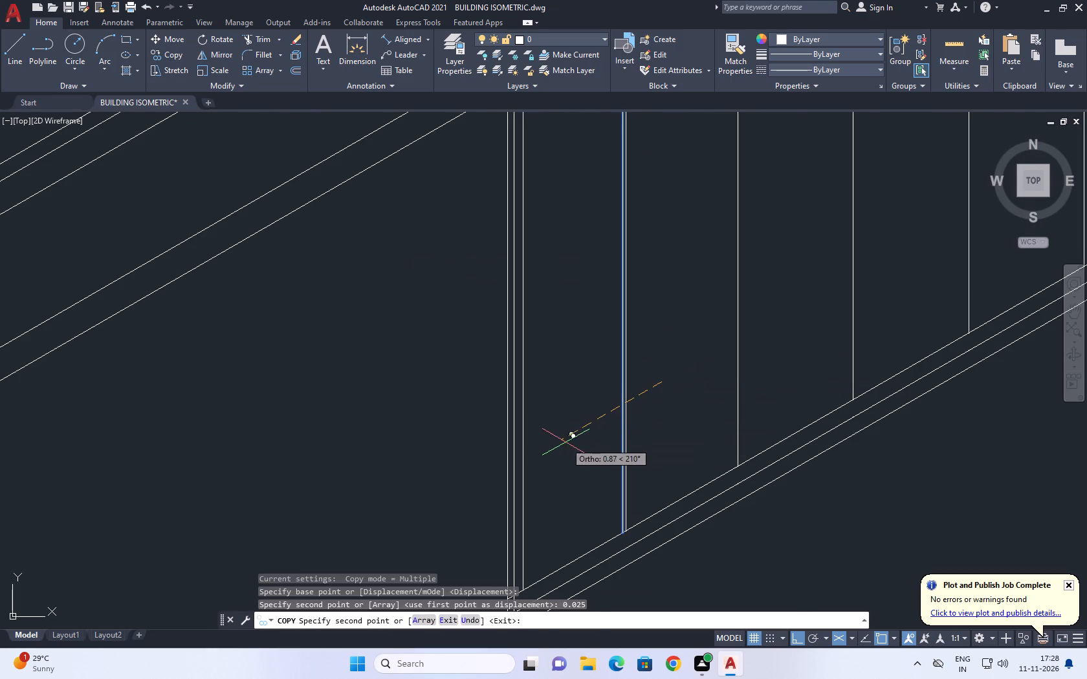
pyautogui.write('0.025')
pyautogui.press('Return')
pyautogui.rightClick(657, 393)
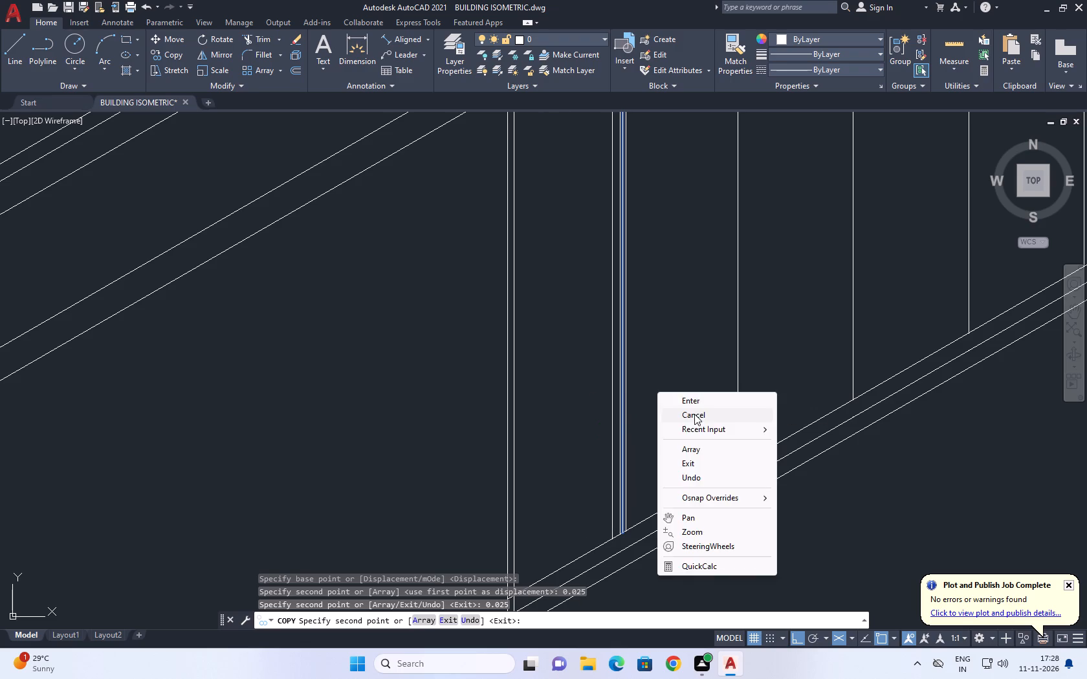
pyautogui.click(697, 414)
# Copy the second vertical divider line 0.025 toward the frame's far end.
pyautogui.scroll(1, 787, 303)
pyautogui.moveTo(784, 303); pyautogui.dragTo(666, 352, button='middle')
pyautogui.moveTo(656, 285); pyautogui.dragTo(631, 299)
pyautogui.moveTo(582, 323); pyautogui.dragTo(569, 334)
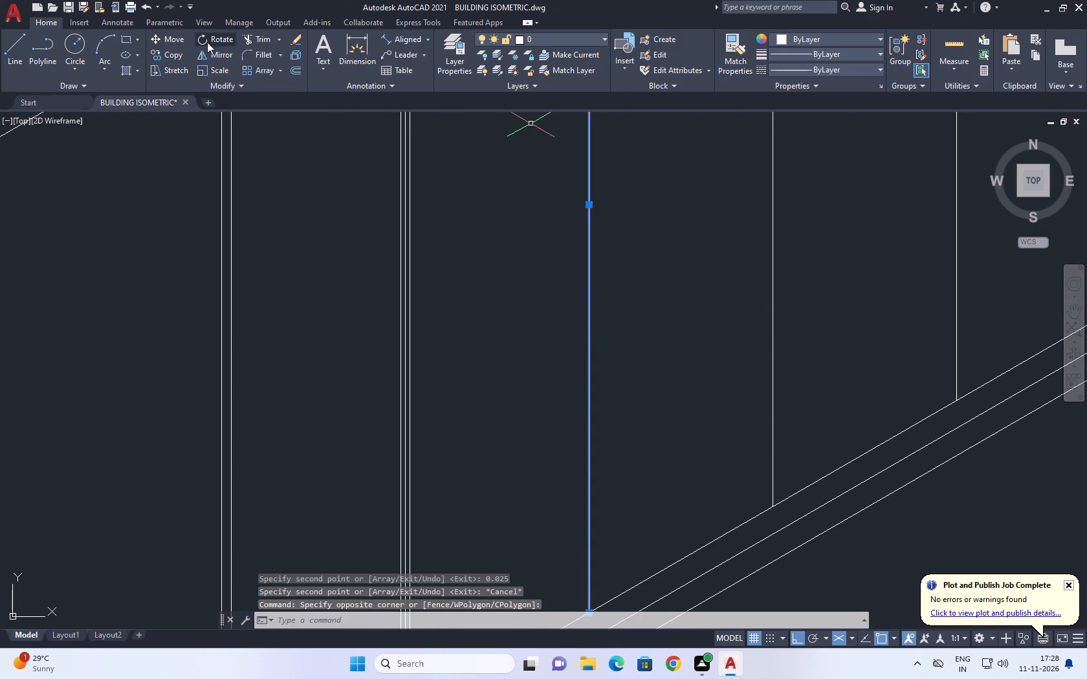
pyautogui.click(158, 56)
pyautogui.click(642, 322)
pyautogui.write('0.025')
pyautogui.press('Return')
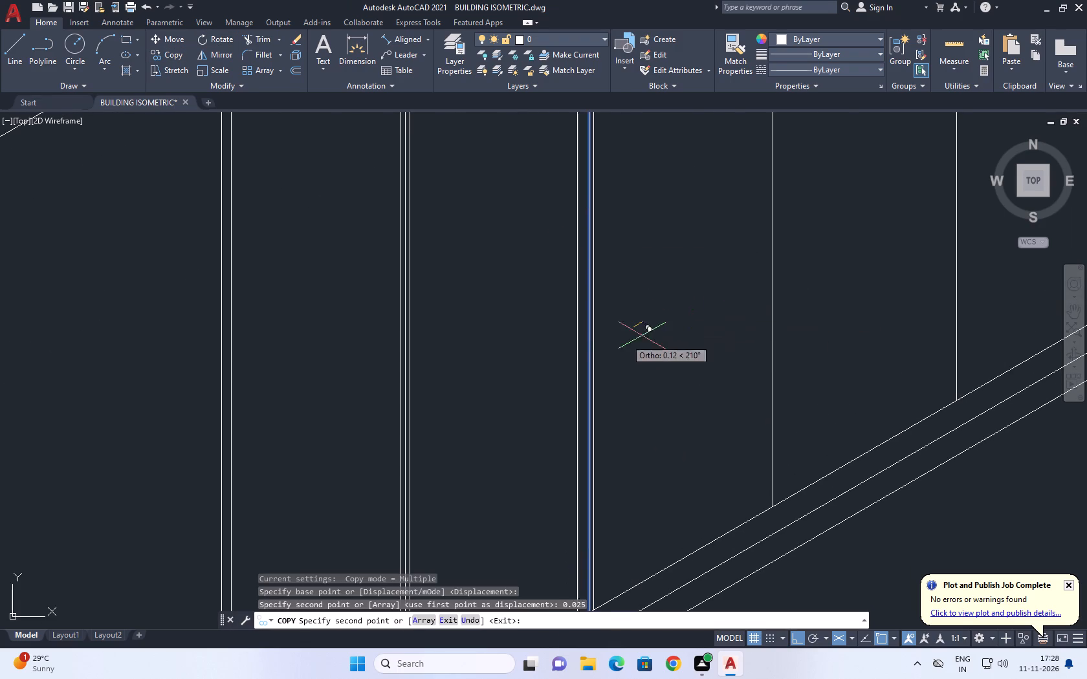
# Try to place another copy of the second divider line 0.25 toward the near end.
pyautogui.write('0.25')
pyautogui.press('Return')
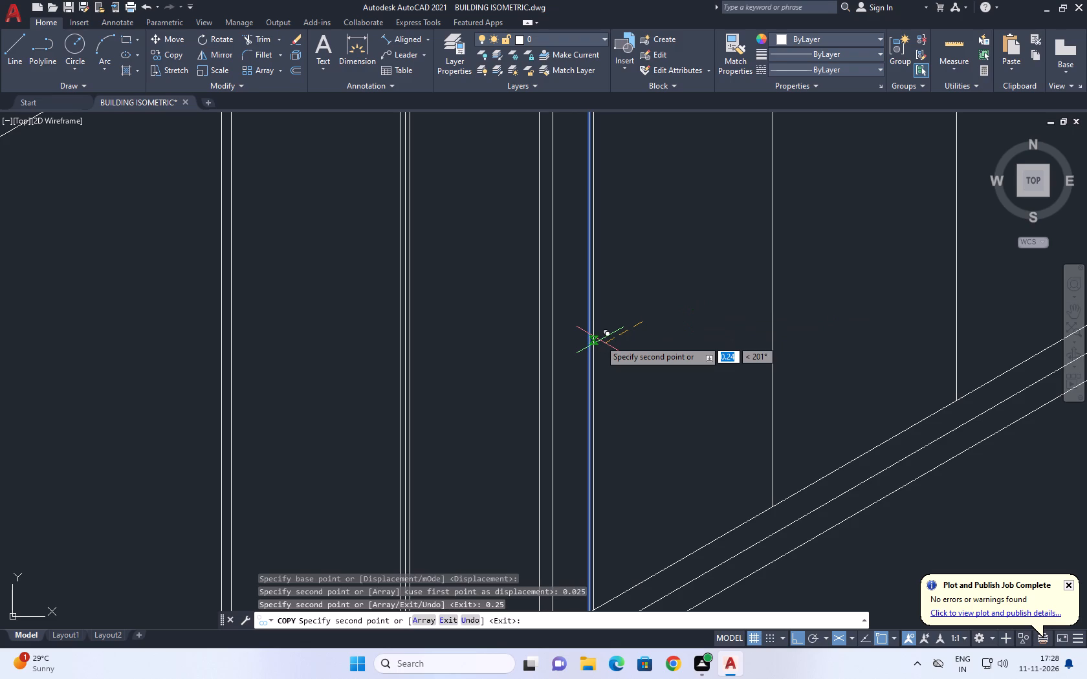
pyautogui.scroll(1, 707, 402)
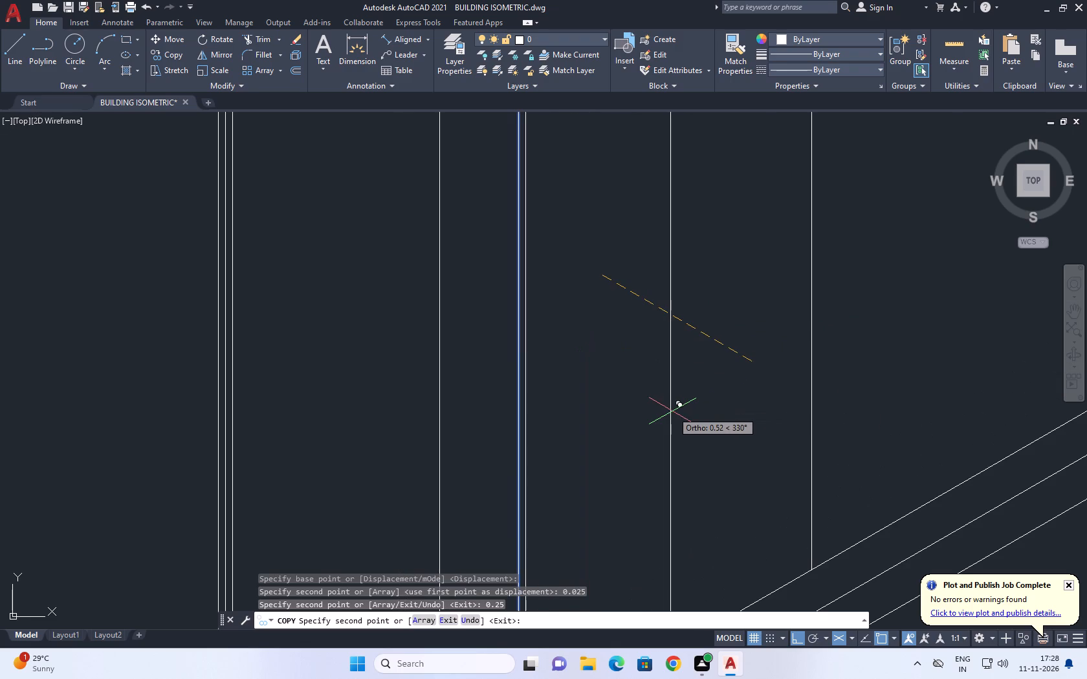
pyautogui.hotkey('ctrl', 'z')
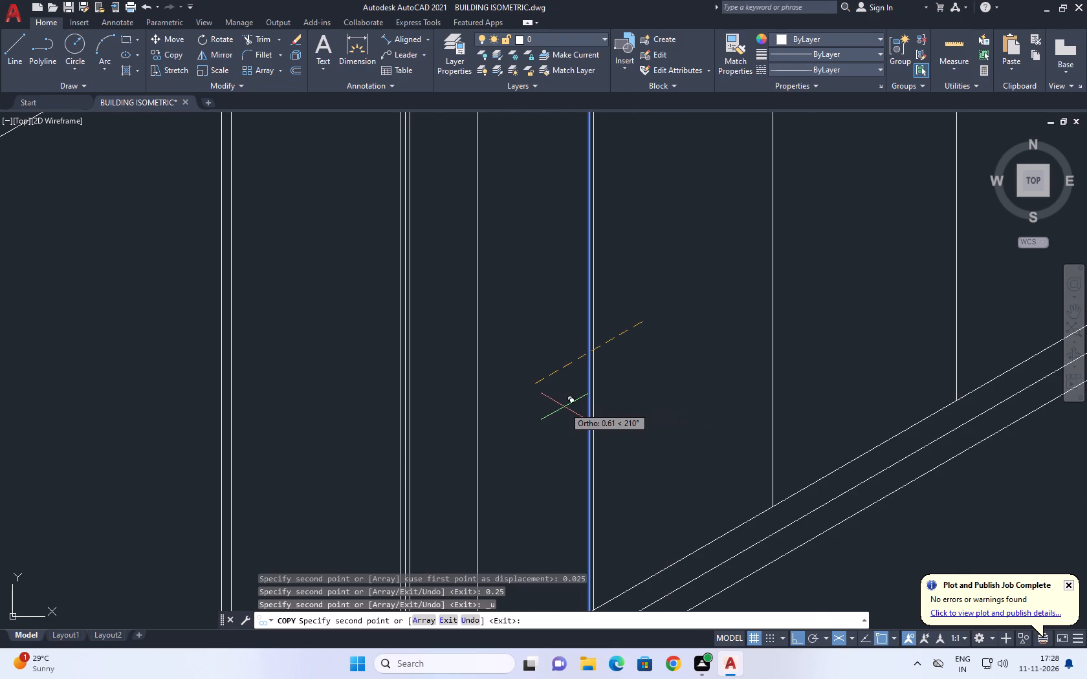
# Place a copy of the second divider line 0.025 toward the frame's near end.
pyautogui.write('0.025')
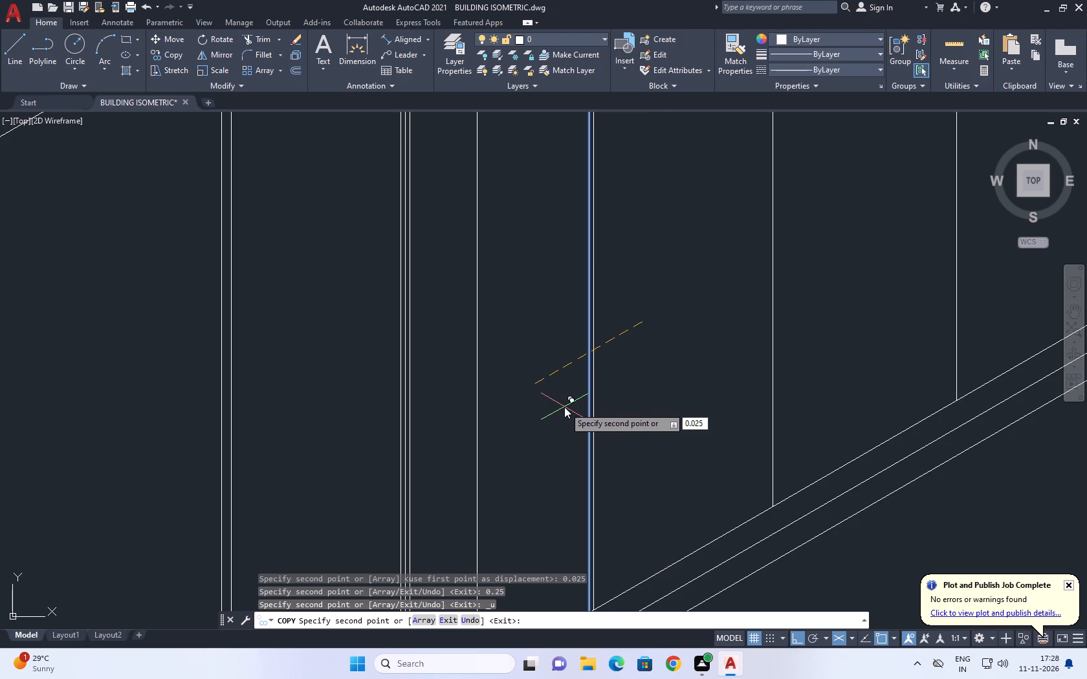
pyautogui.press('Return')
pyautogui.rightClick(656, 409)
pyautogui.click(704, 435)
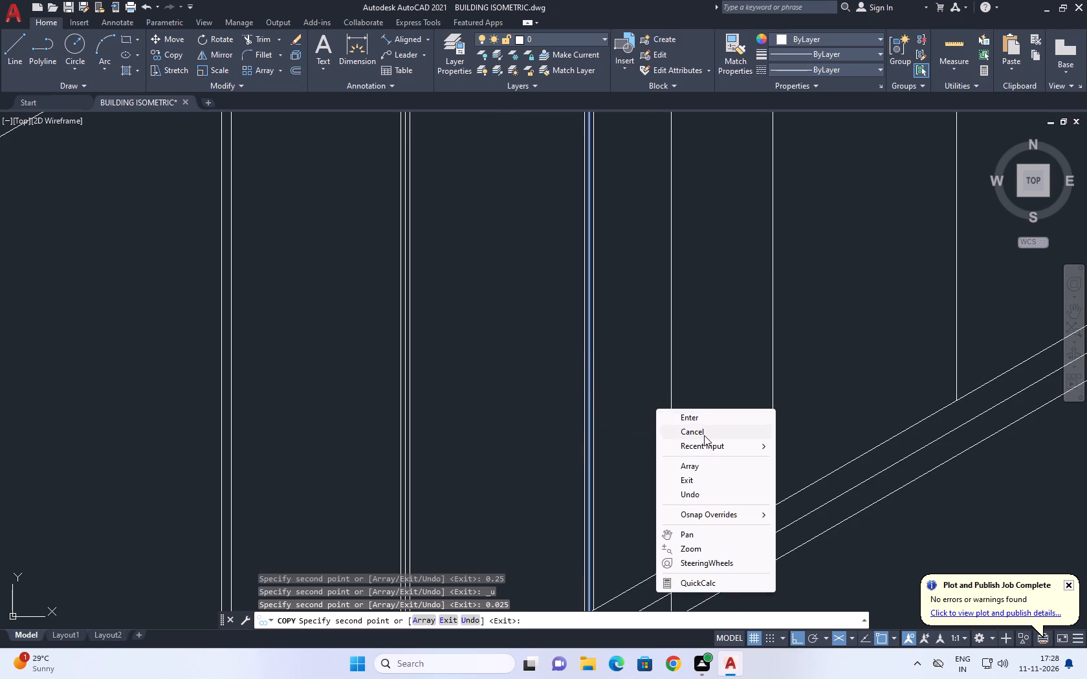
# Copy the third vertical divider line 0.025 to each side along the frame.
pyautogui.scroll(-3, 664, 424)
pyautogui.moveTo(714, 345); pyautogui.dragTo(665, 402, button='middle')
pyautogui.scroll(1, 663, 401)
pyautogui.click(656, 331)
pyautogui.moveTo(631, 363); pyautogui.dragTo(626, 372)
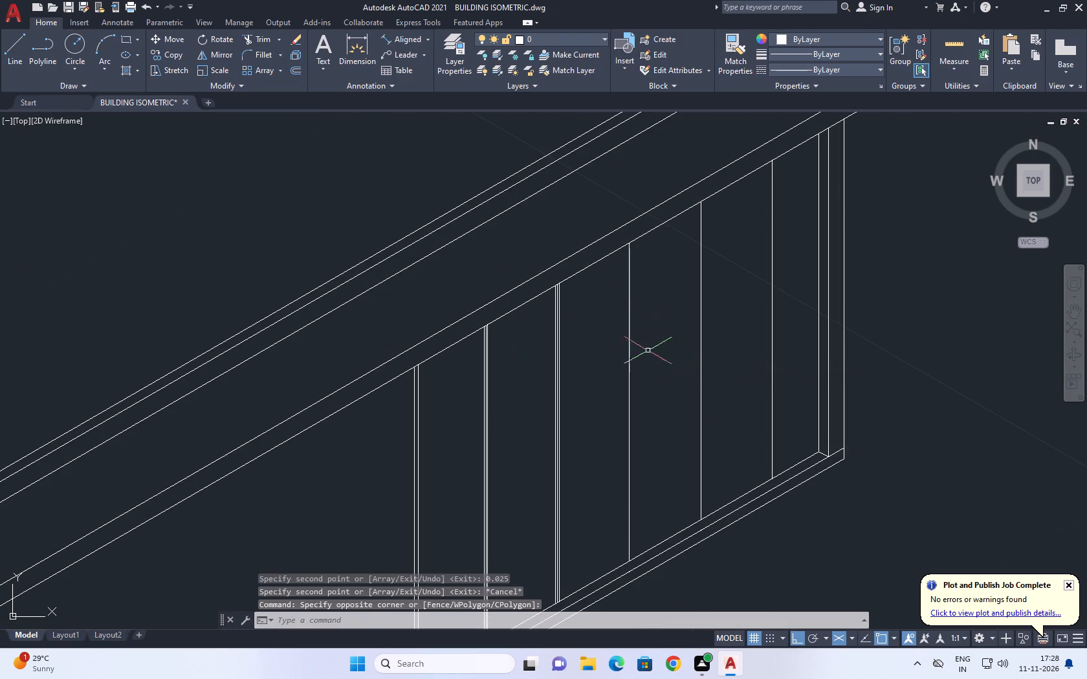
pyautogui.click(664, 318)
pyautogui.moveTo(613, 352); pyautogui.dragTo(613, 360)
pyautogui.moveTo(661, 389); pyautogui.dragTo(617, 323, button='middle')
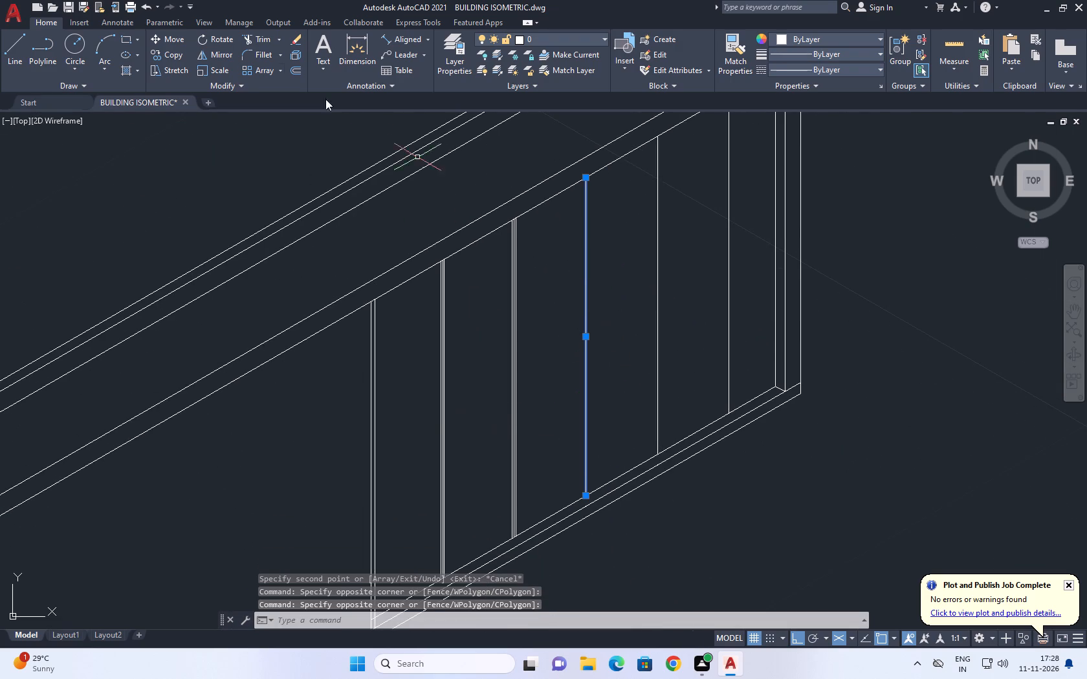
pyautogui.click(168, 54)
pyautogui.scroll(1, 551, 327)
pyautogui.click(606, 353)
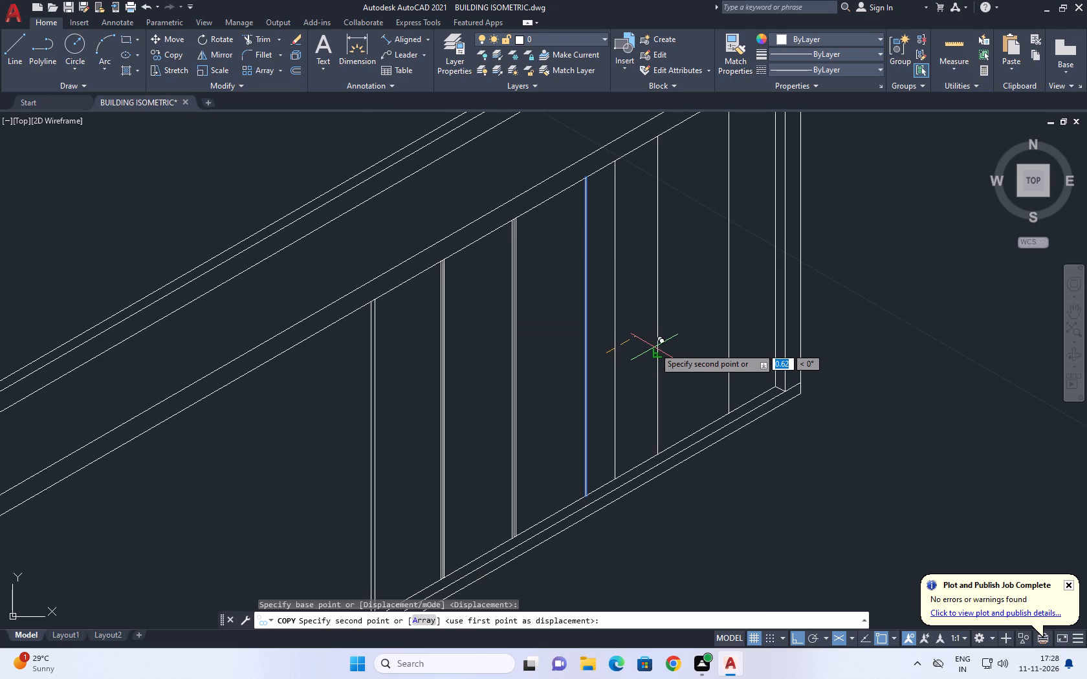
pyautogui.write('0.025')
pyautogui.press('Return')
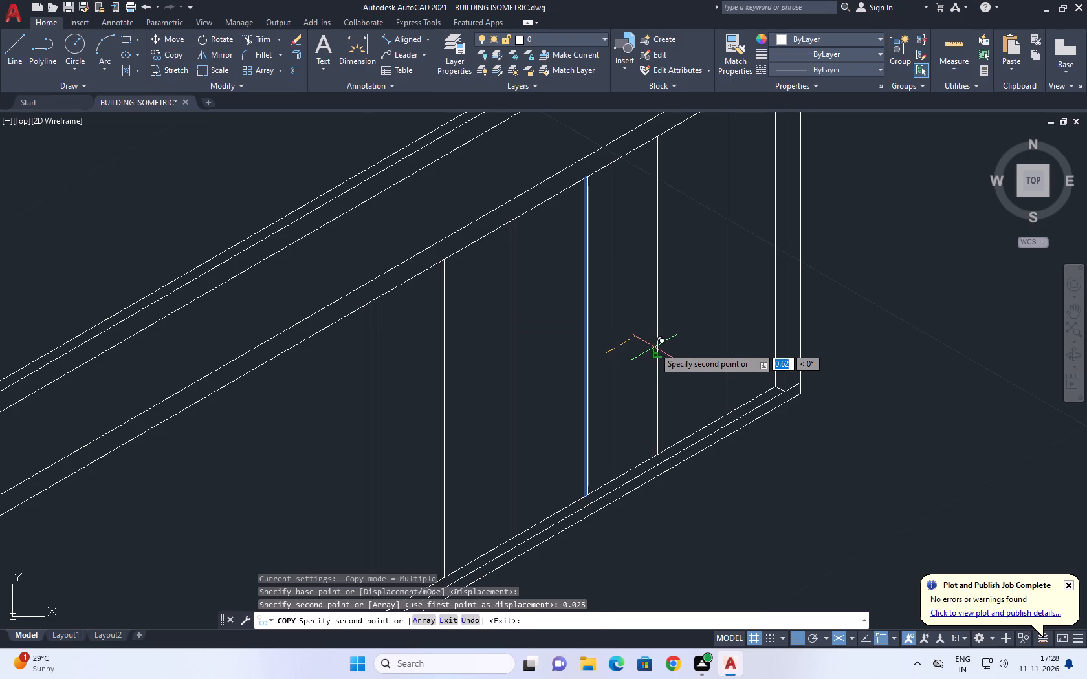
pyautogui.write('0.025')
pyautogui.press('Return')
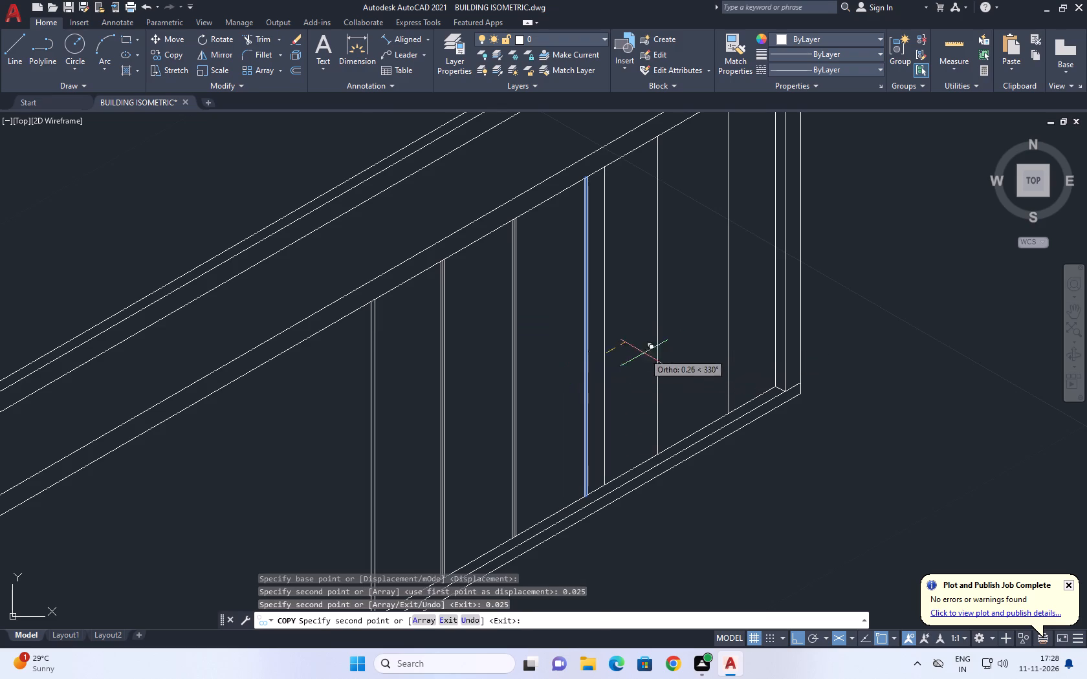
pyautogui.rightClick(664, 343)
pyautogui.click(707, 365)
# Copy the fourth vertical divider line 0.025 to each side along the frame.
pyautogui.click(690, 313)
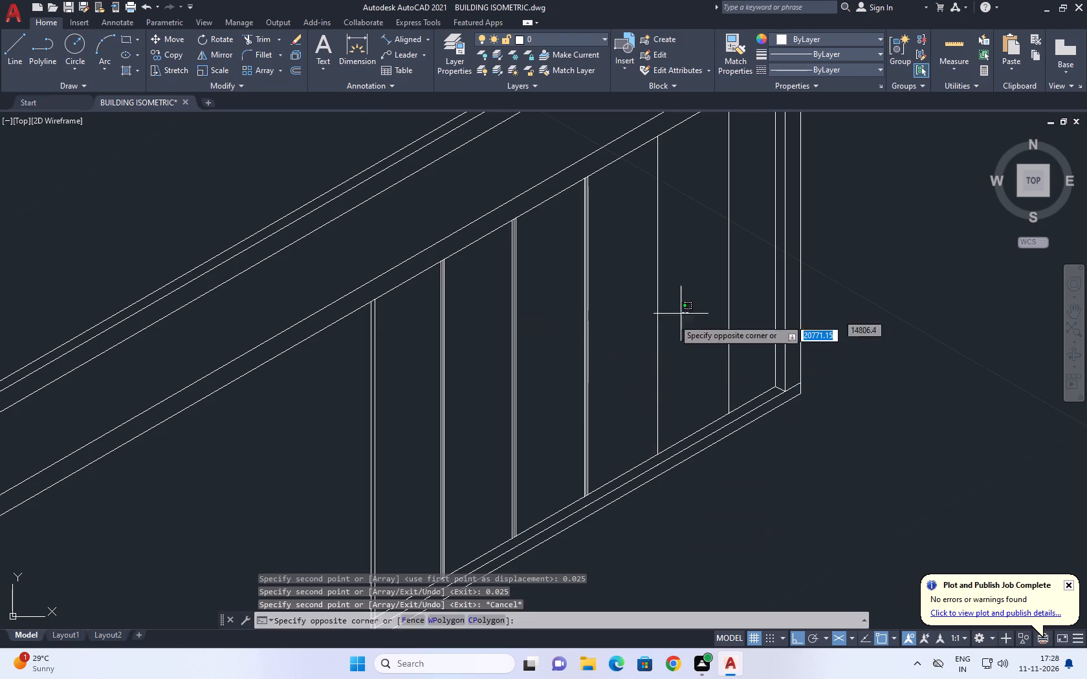
pyautogui.moveTo(653, 331); pyautogui.dragTo(646, 338)
pyautogui.click(168, 50)
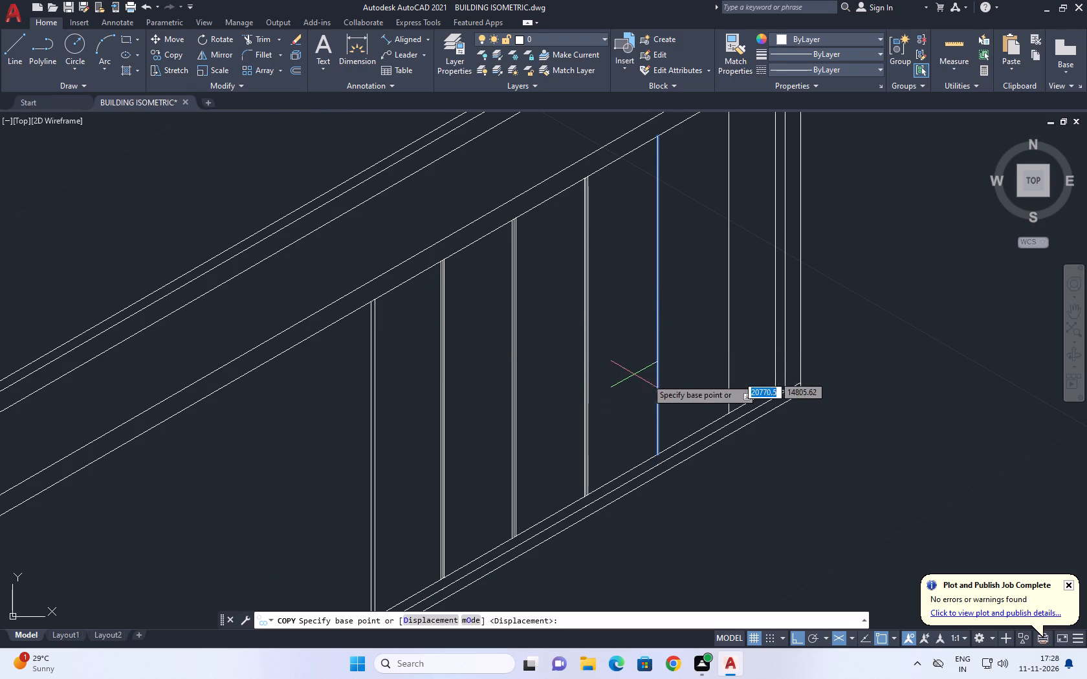
pyautogui.click(679, 381)
pyautogui.write('0.025')
pyautogui.press('Return')
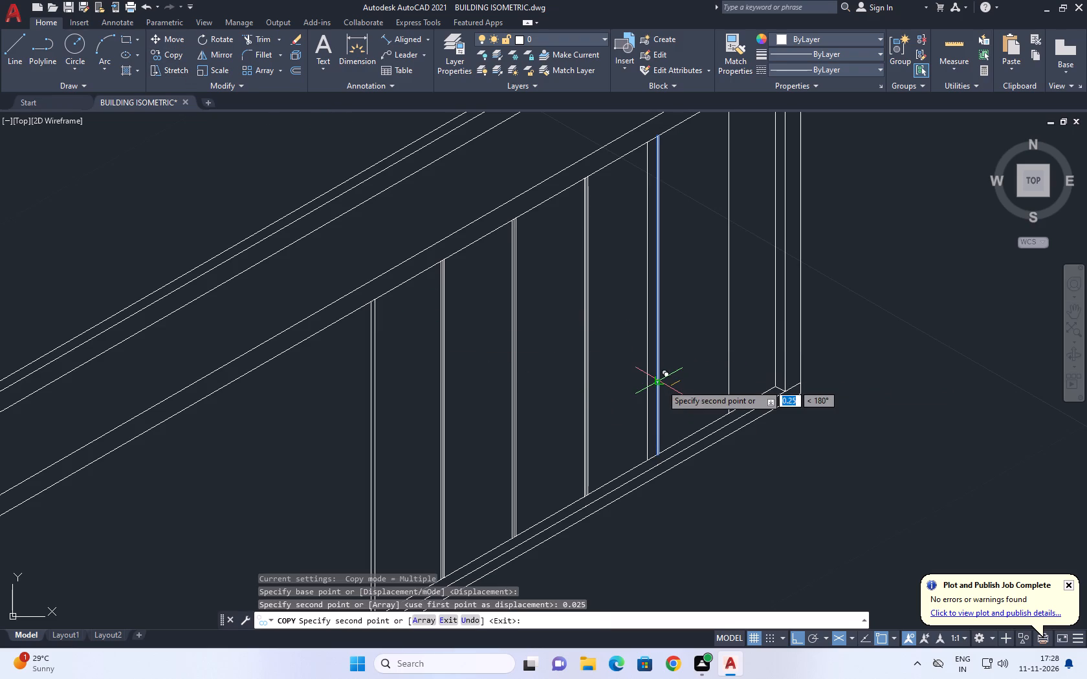
pyautogui.write('0.025')
pyautogui.press('Return')
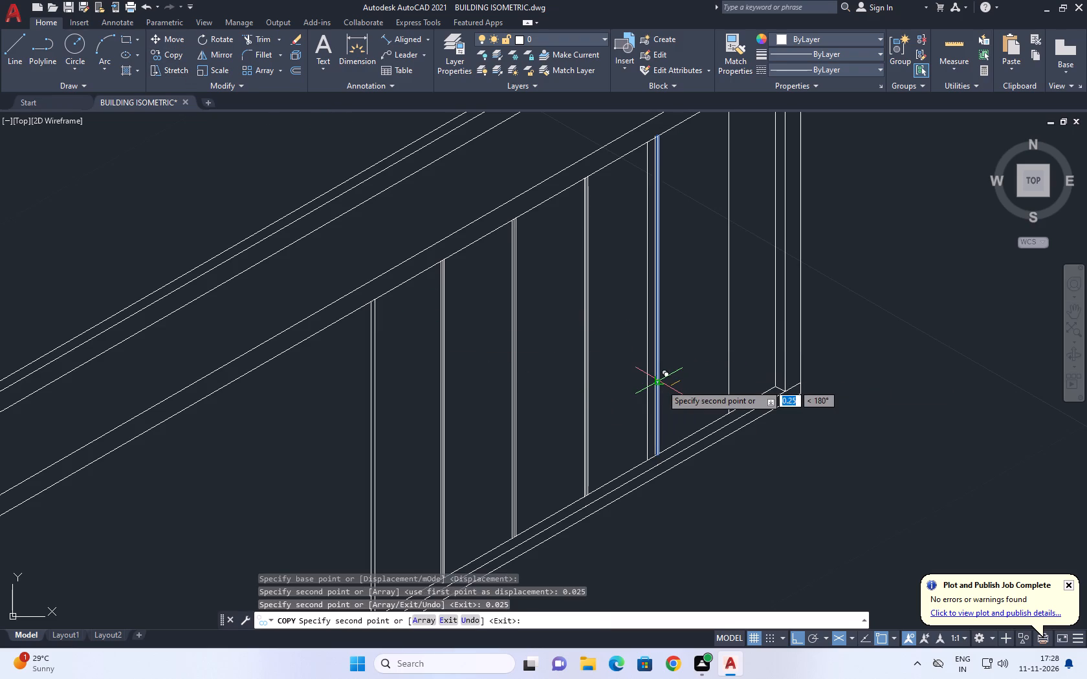
pyautogui.scroll(1, 661, 384)
pyautogui.rightClick(696, 378)
pyautogui.click(733, 399)
# Copy the fifth vertical divider line 0.025 to each side along the frame.
pyautogui.moveTo(770, 332); pyautogui.dragTo(759, 392, button='middle')
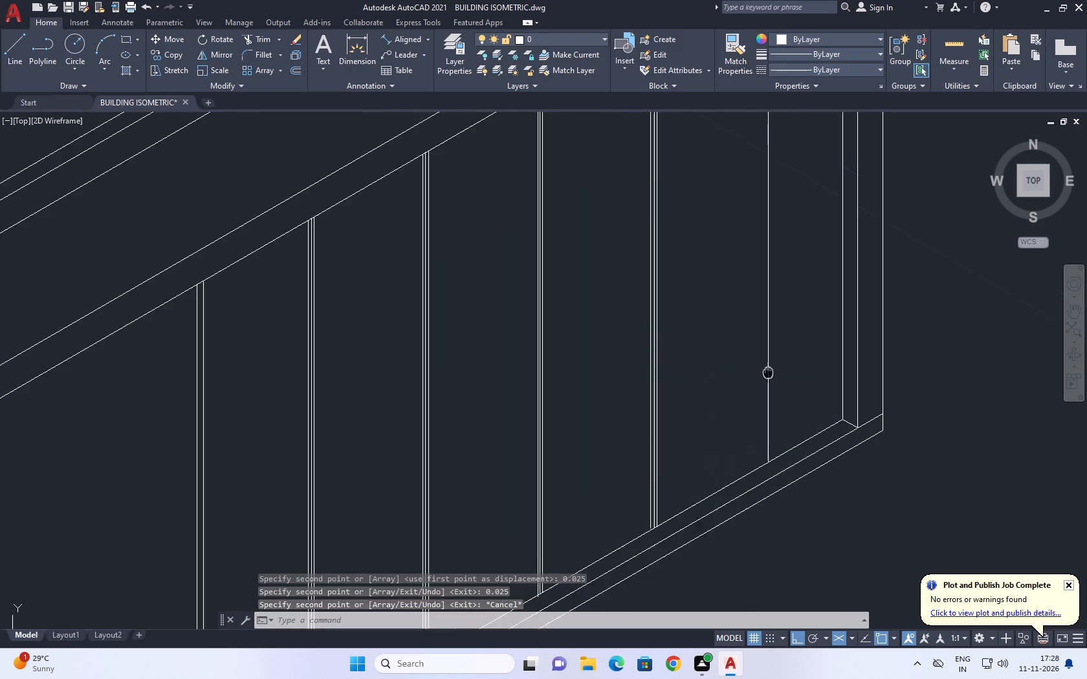
pyautogui.moveTo(759, 392); pyautogui.dragTo(731, 449, button='middle')
pyautogui.moveTo(769, 387); pyautogui.dragTo(747, 395)
pyautogui.click(681, 398)
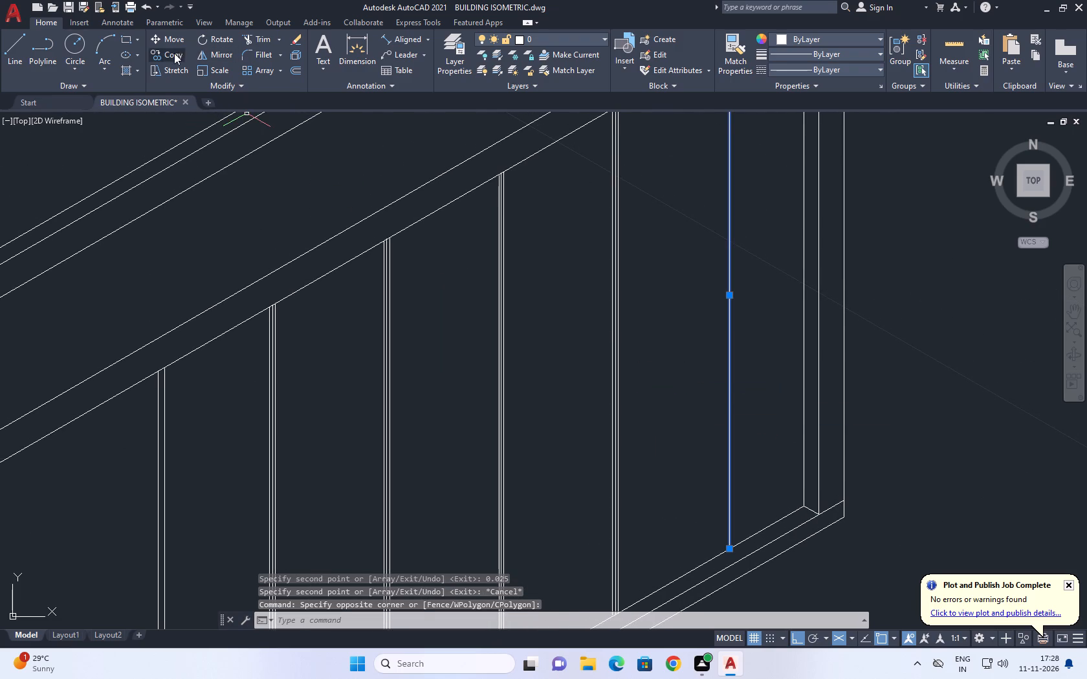
pyautogui.click(174, 53)
pyautogui.click(758, 333)
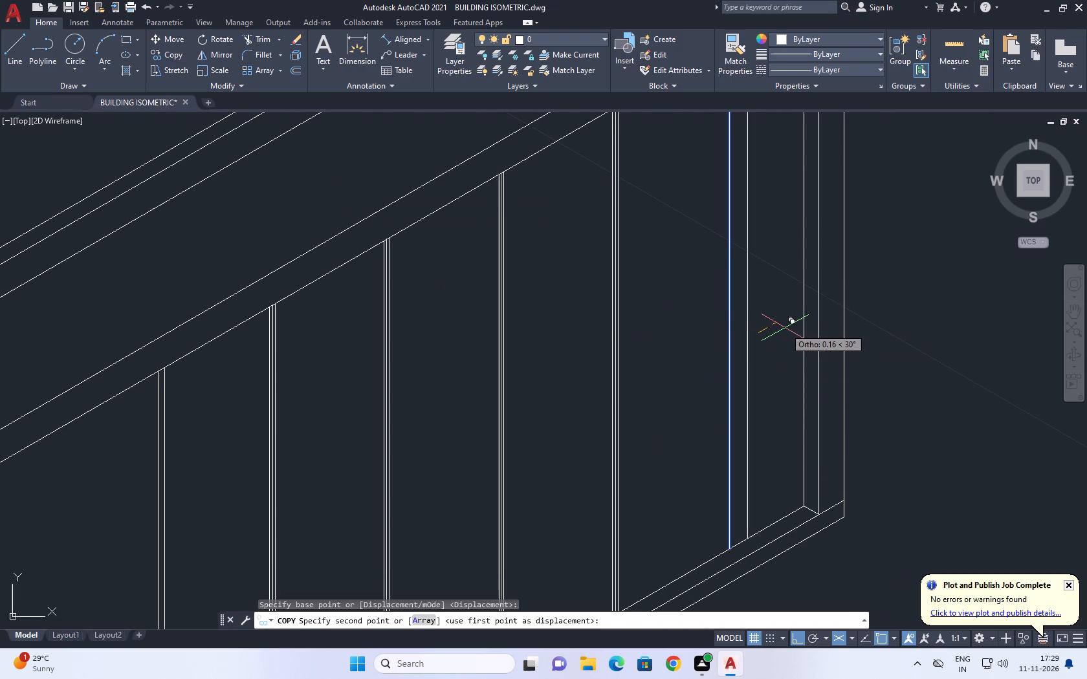
pyautogui.write('0.025')
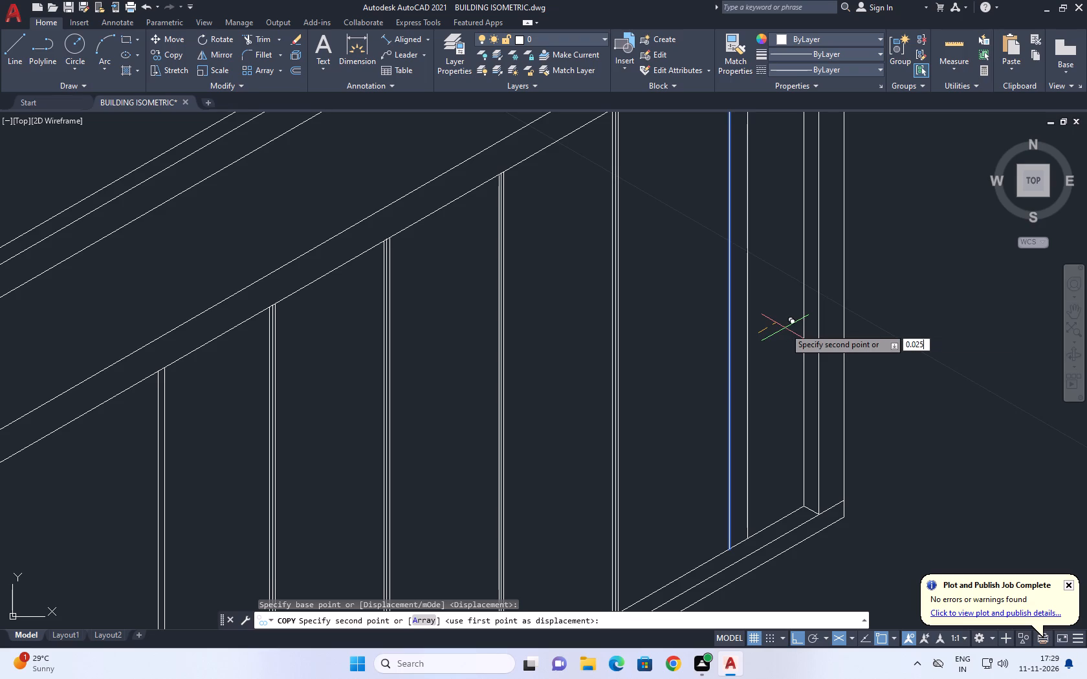
pyautogui.press('Return')
pyautogui.write('0.025')
pyautogui.press('Return')
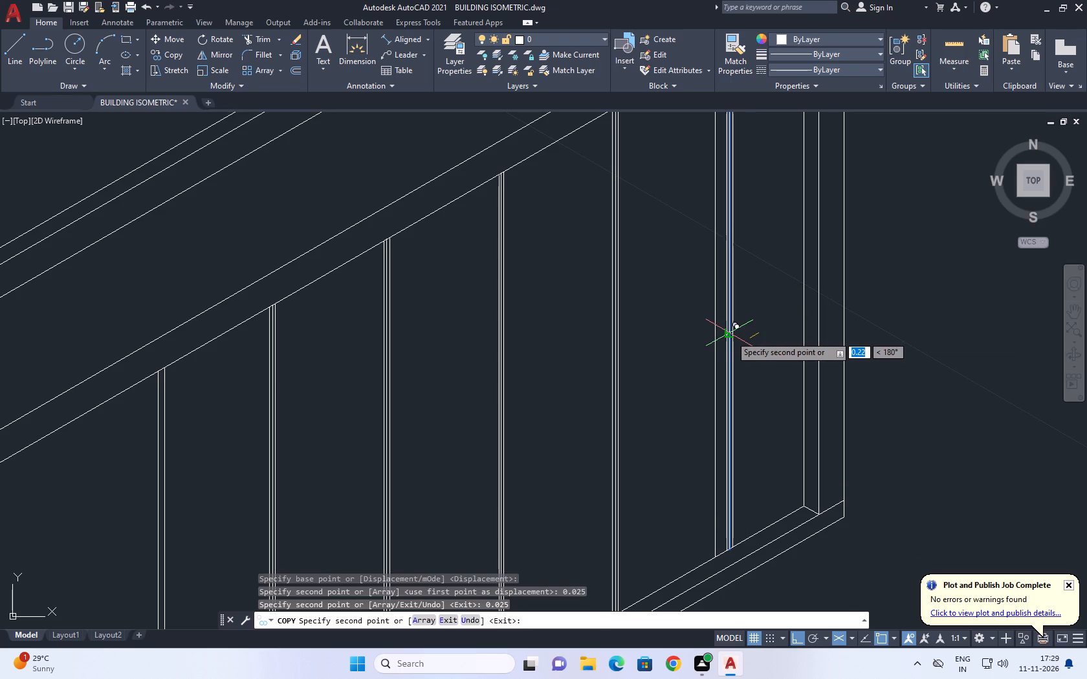
pyautogui.rightClick(734, 340)
pyautogui.click(773, 352)
# Delete the original centre line of each of the five vertical dividers, keeping the two side lines of each.
pyautogui.scroll(-3, 656, 319)
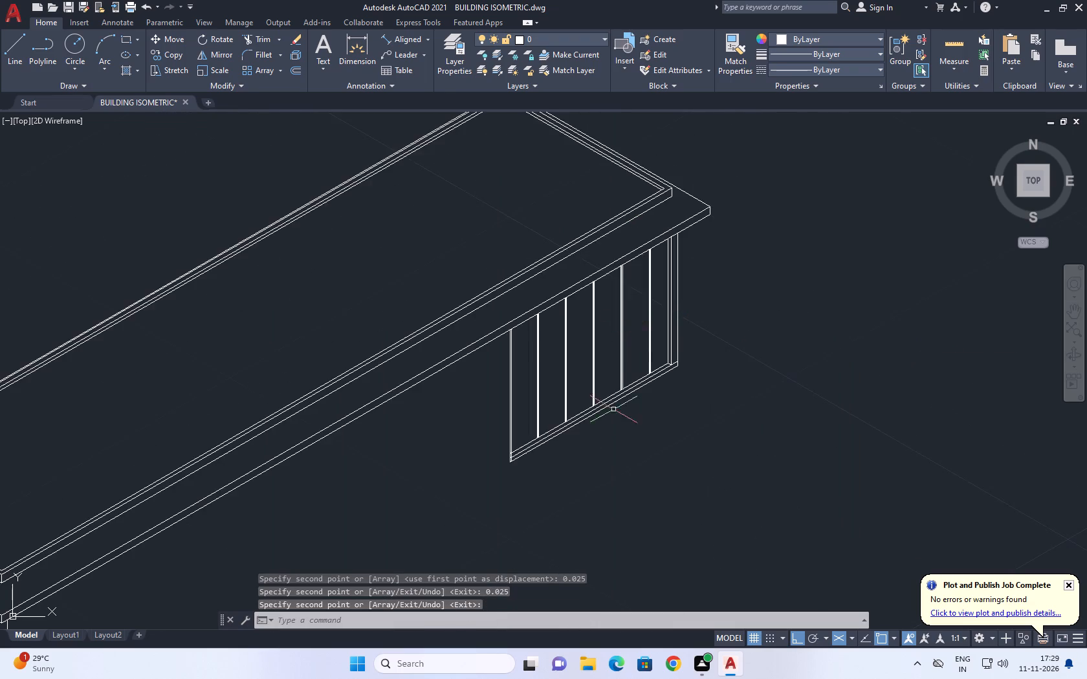
pyautogui.scroll(6, 567, 441)
pyautogui.click(516, 357)
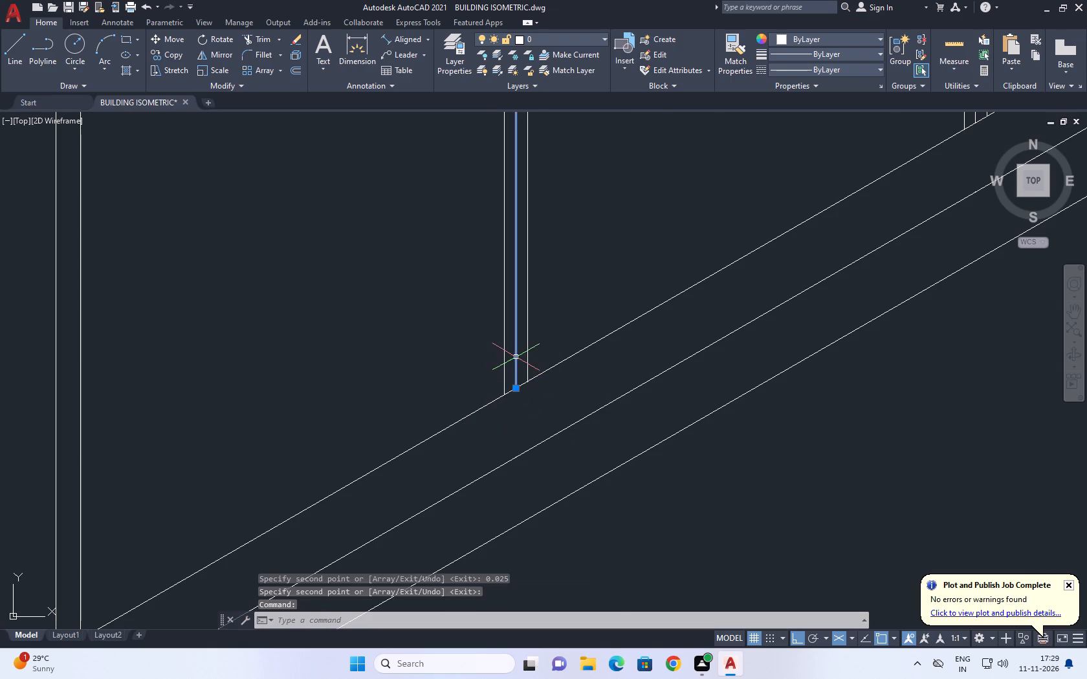
pyautogui.scroll(-2, 613, 343)
pyautogui.moveTo(754, 257); pyautogui.dragTo(699, 340, button='middle')
pyautogui.scroll(3, 712, 347)
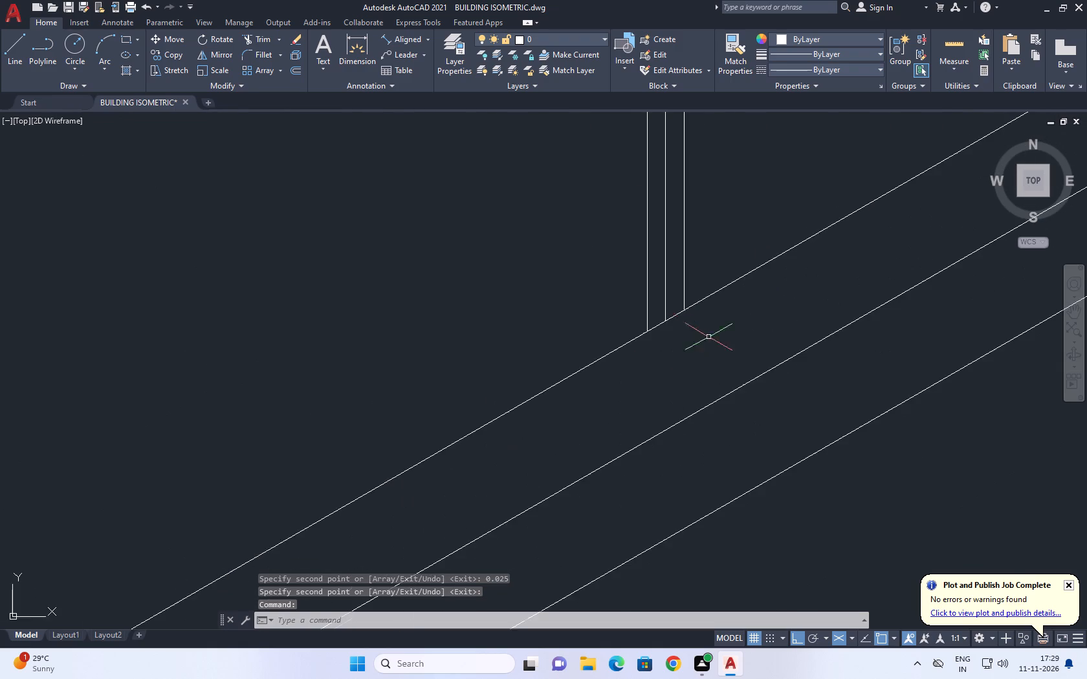
pyautogui.scroll(3, 676, 312)
pyautogui.click(637, 235)
pyautogui.moveTo(610, 273); pyautogui.dragTo(602, 312)
pyautogui.scroll(-6, 570, 359)
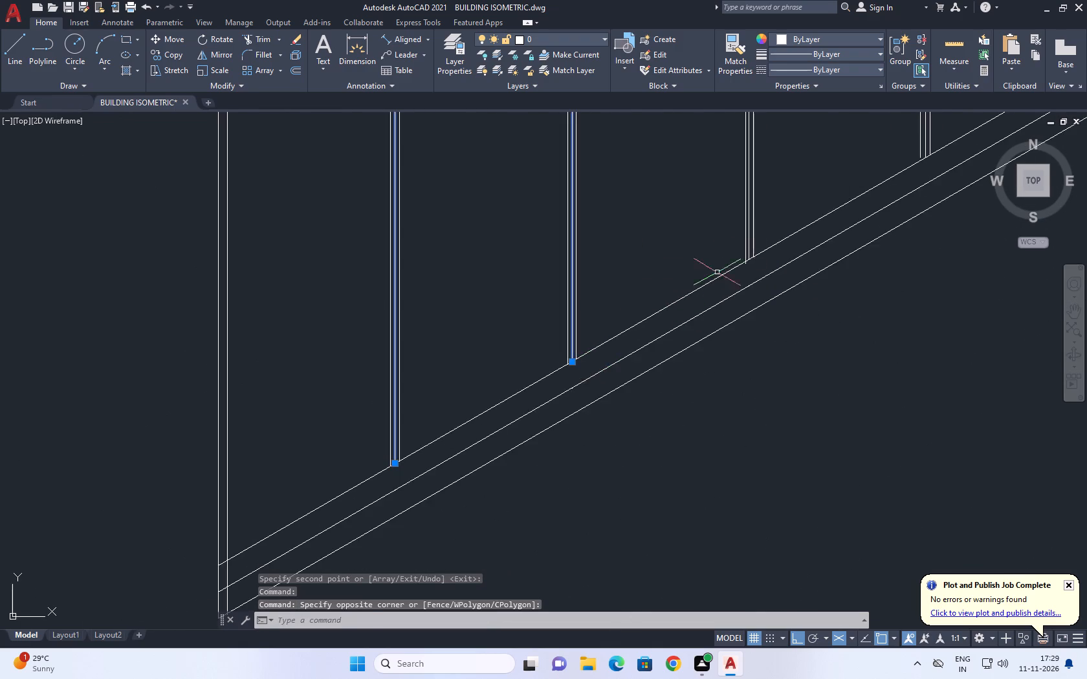
pyautogui.scroll(5, 749, 242)
pyautogui.click(718, 325)
pyautogui.click(723, 261)
pyautogui.moveTo(737, 283); pyautogui.dragTo(735, 295)
pyautogui.moveTo(716, 320); pyautogui.dragTo(692, 367)
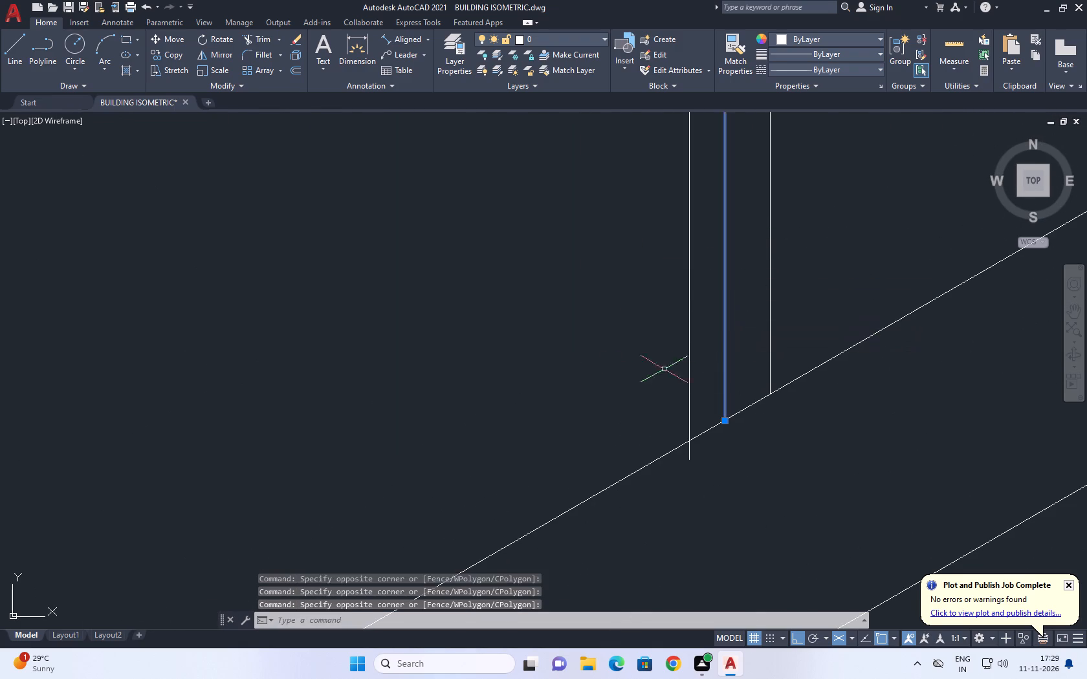
pyautogui.scroll(-6, 594, 373)
pyautogui.scroll(6, 692, 305)
pyautogui.moveTo(655, 263); pyautogui.dragTo(650, 281)
pyautogui.moveTo(633, 328); pyautogui.dragTo(630, 354)
pyautogui.scroll(-6, 569, 377)
pyautogui.scroll(5, 696, 314)
pyautogui.moveTo(530, 318); pyautogui.dragTo(527, 325)
pyautogui.click(498, 346)
pyautogui.press('Delete')
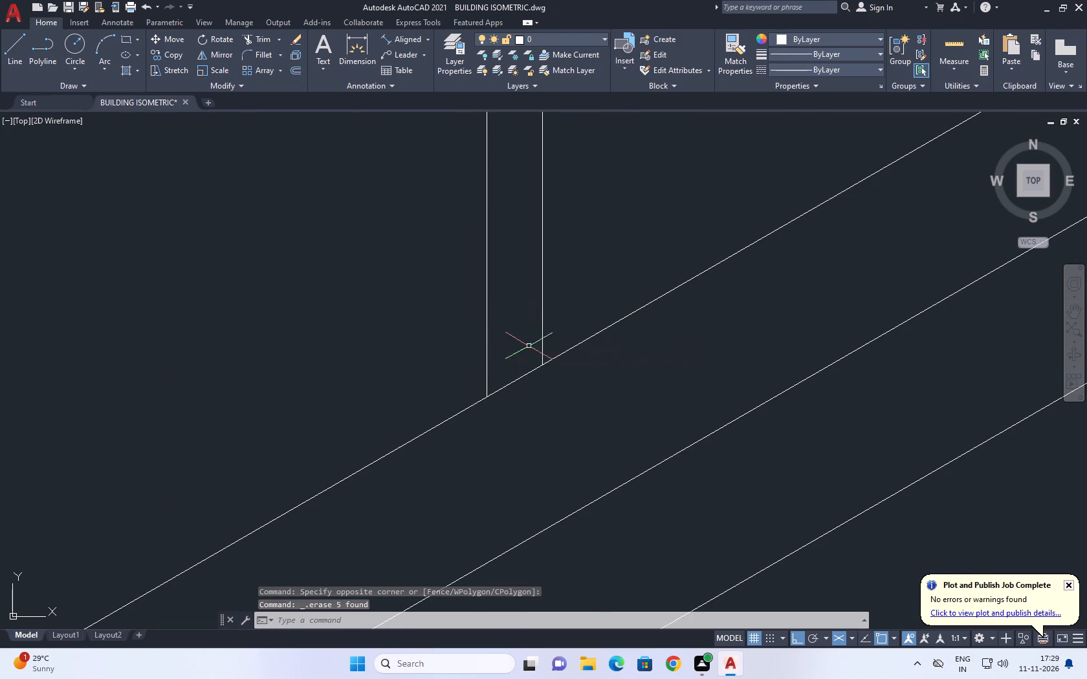
# Trim the ends of the bottom rail's upper two lines that run across the near post's thickness.
pyautogui.scroll(-9, 568, 349)
pyautogui.scroll(2, 495, 340)
pyautogui.moveTo(552, 341); pyautogui.dragTo(557, 355, button='middle')
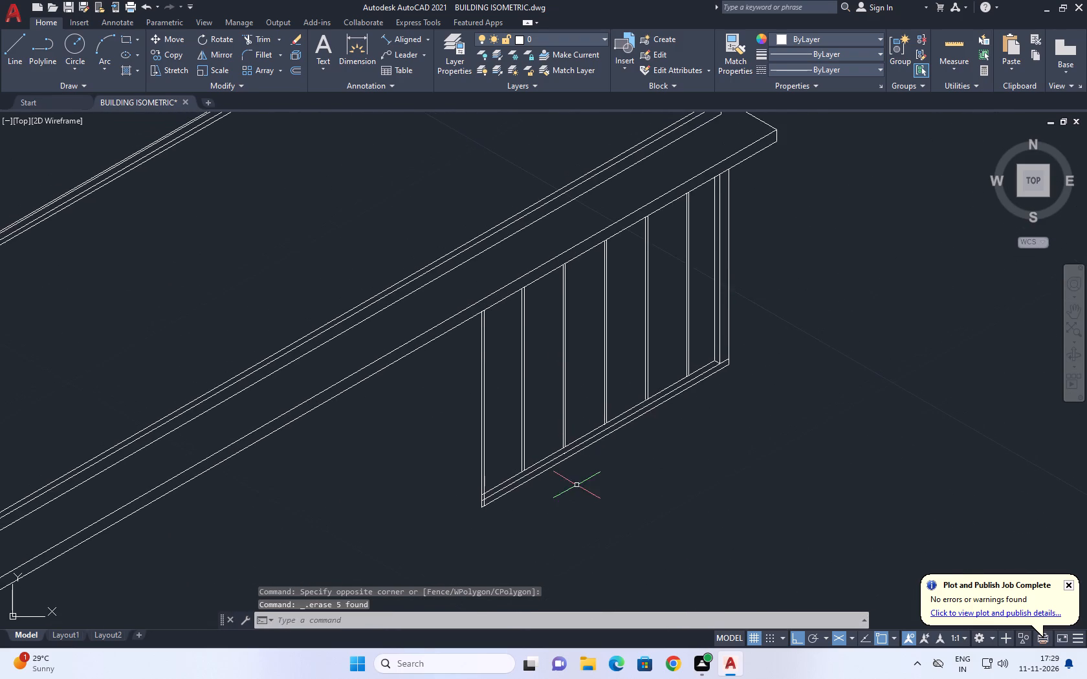
pyautogui.scroll(1, 576, 485)
pyautogui.scroll(1, 421, 486)
pyautogui.click(261, 42)
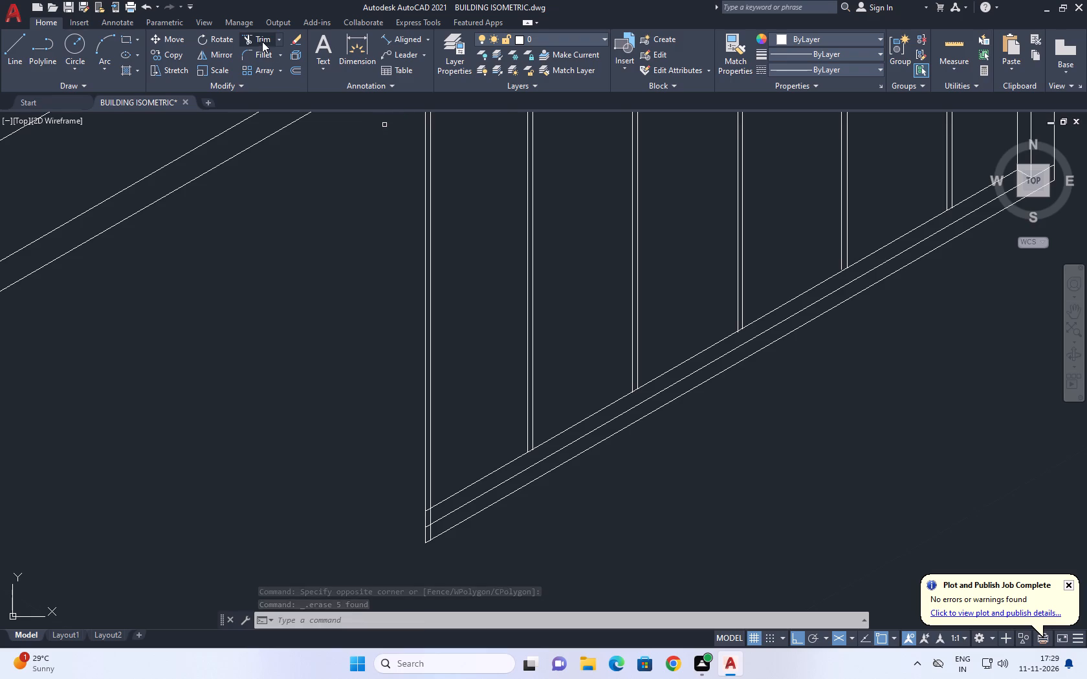
pyautogui.scroll(4, 409, 546)
pyautogui.click(410, 371)
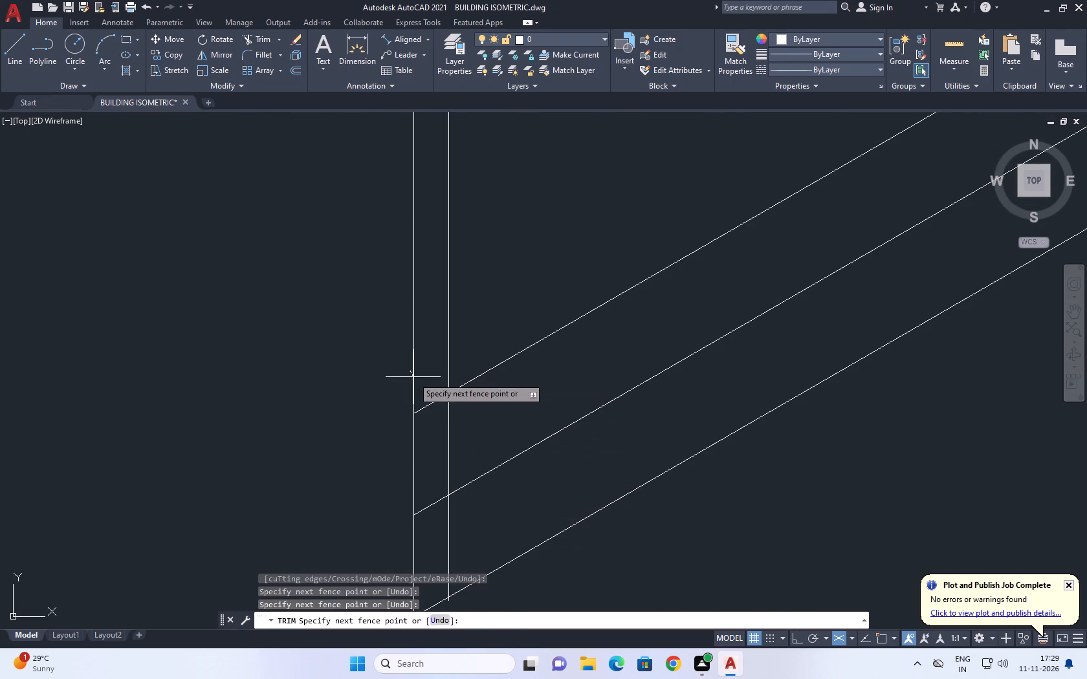
pyautogui.moveTo(355, 372); pyautogui.dragTo(365, 383)
pyautogui.click(432, 381)
pyautogui.click(429, 543)
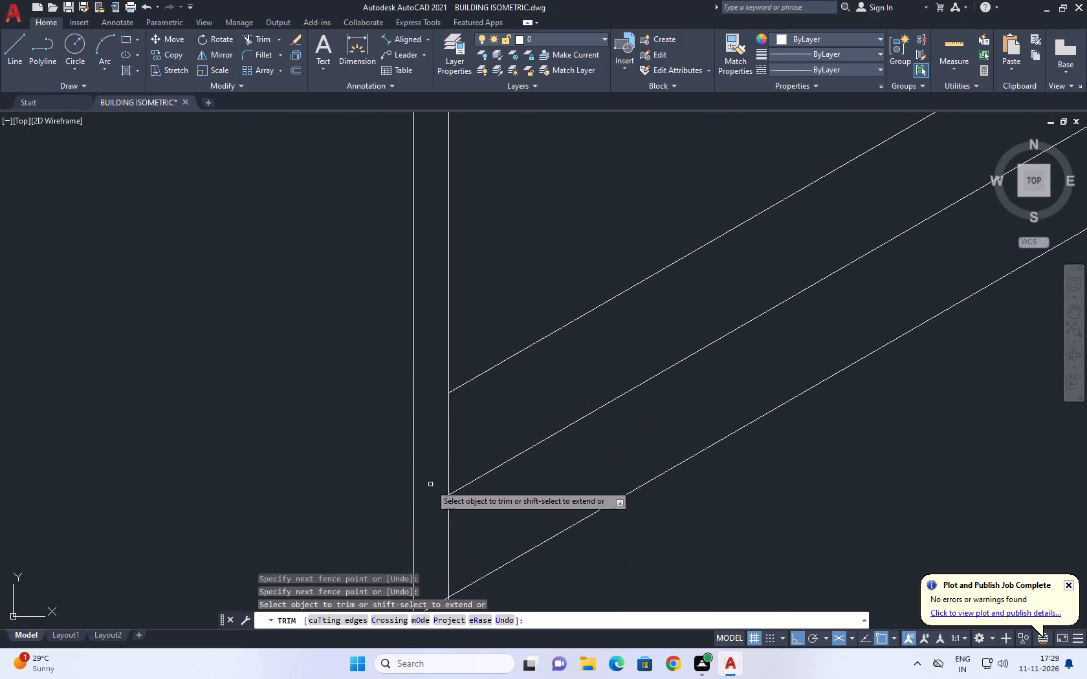
# Trim the near post's inner line below the bottom rail's middle line, including the stub past the outer edge.
pyautogui.moveTo(430, 484); pyautogui.dragTo(534, 335, button='middle')
pyautogui.click(554, 394)
pyautogui.scroll(6, 546, 446)
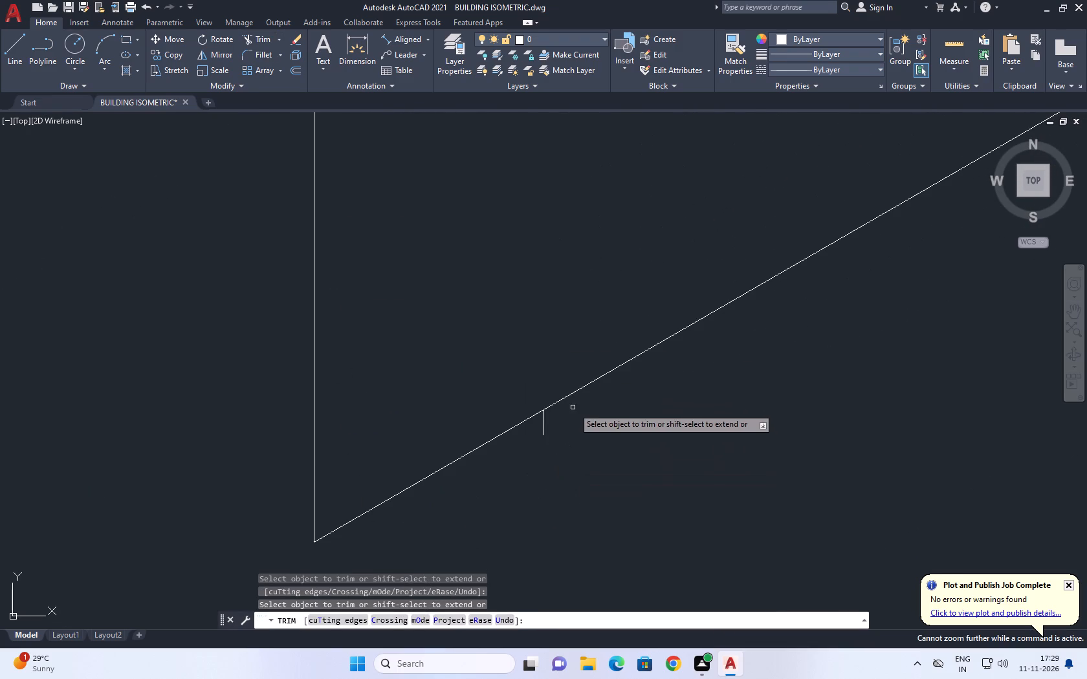
pyautogui.click(573, 407)
pyautogui.moveTo(521, 437); pyautogui.dragTo(512, 444)
pyautogui.scroll(-9, 416, 422)
pyautogui.moveTo(696, 286); pyautogui.dragTo(661, 386, button='middle')
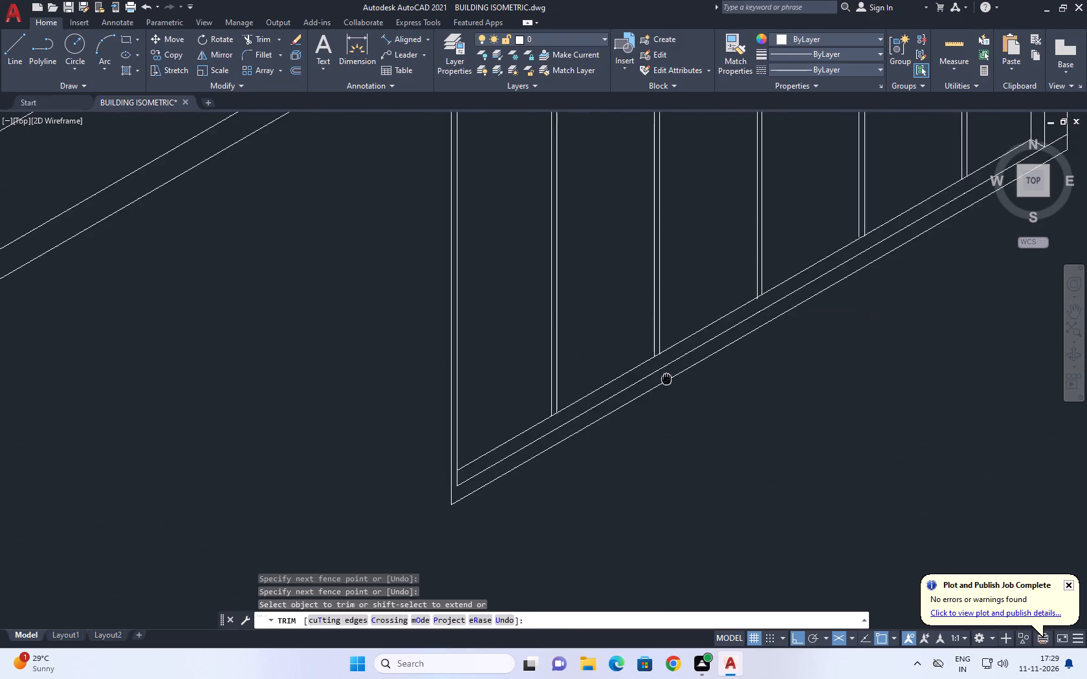
pyautogui.moveTo(661, 386); pyautogui.dragTo(582, 449, button='middle')
pyautogui.moveTo(917, 250); pyautogui.dragTo(745, 404, button='middle')
pyautogui.scroll(-2, 745, 404)
pyautogui.scroll(2, 720, 413)
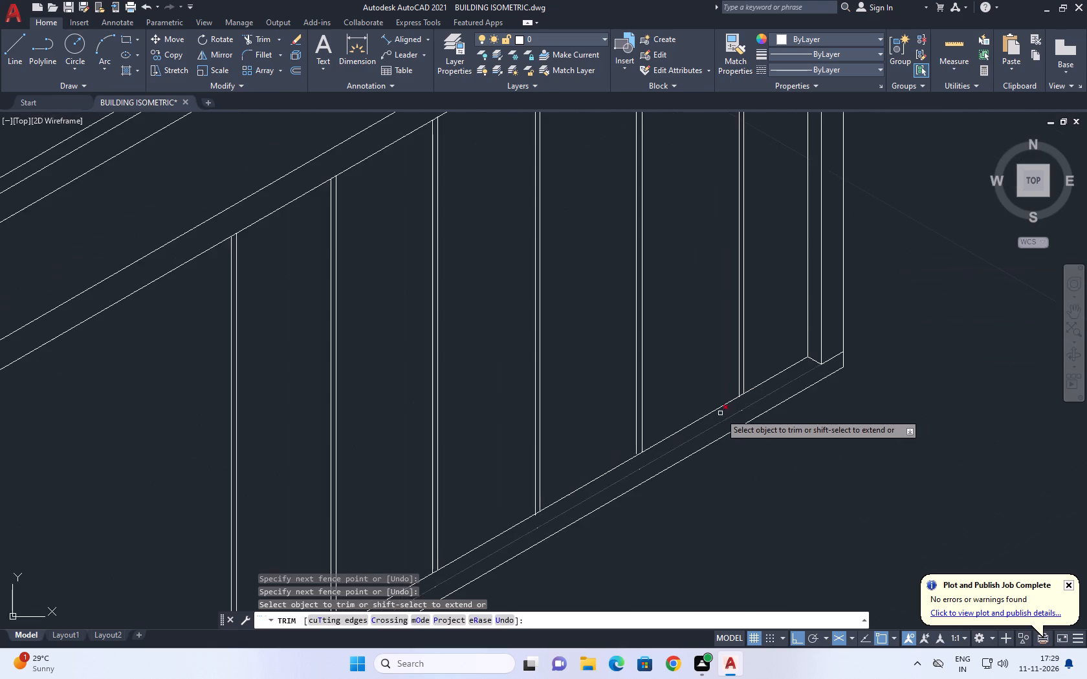
pyautogui.scroll(2, 739, 413)
pyautogui.rightClick(815, 268)
pyautogui.click(850, 286)
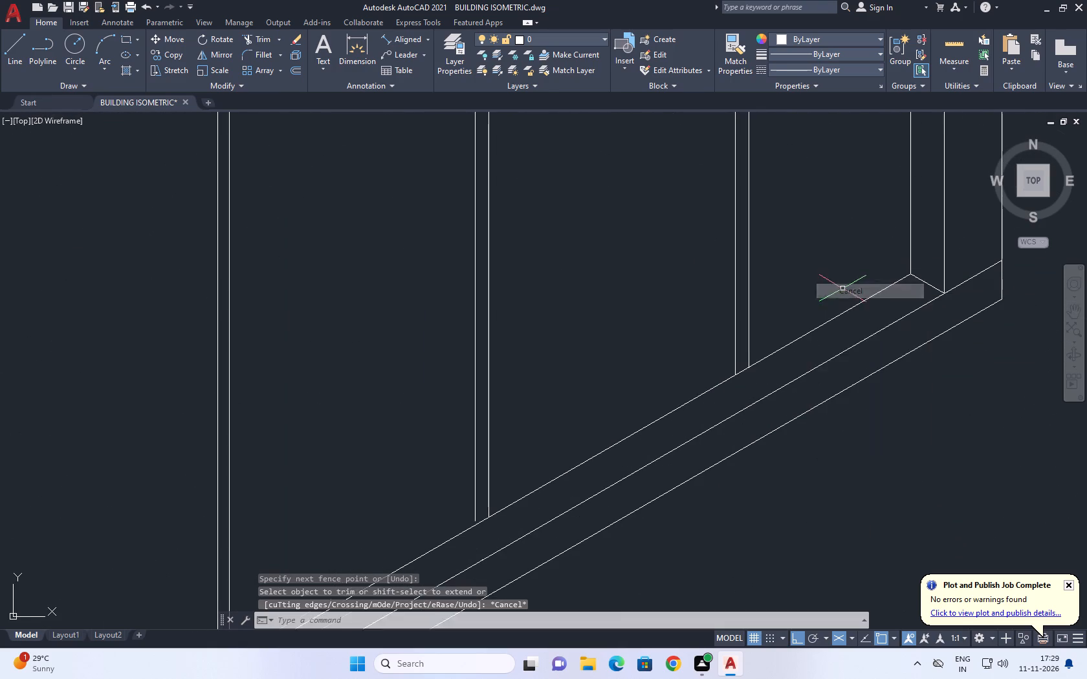
# Erase the five division points along the bottom rail's middle line.
pyautogui.scroll(-4, 842, 288)
pyautogui.click(540, 351)
pyautogui.click(620, 557)
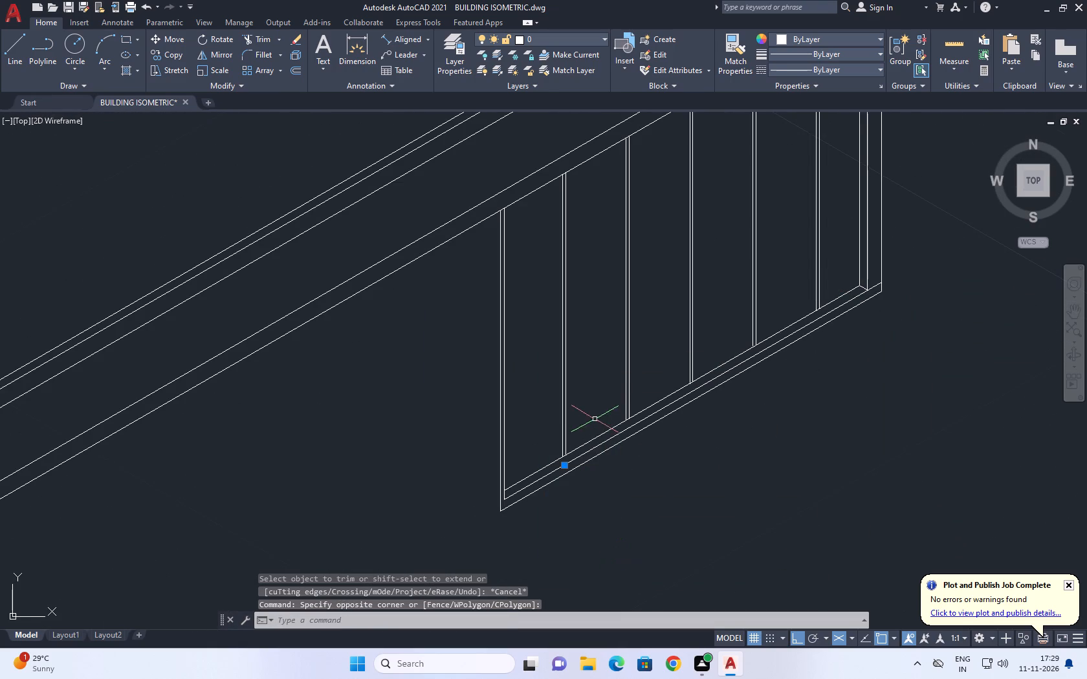
pyautogui.click(608, 387)
pyautogui.click(668, 498)
pyautogui.click(667, 338)
pyautogui.moveTo(758, 474); pyautogui.dragTo(758, 494)
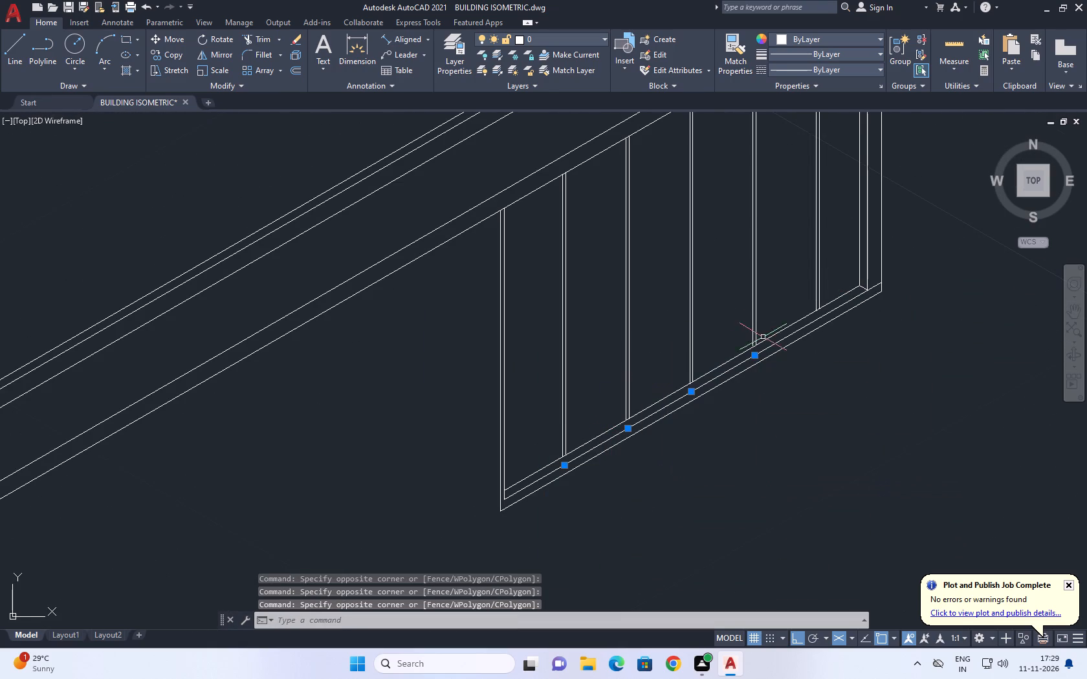
pyautogui.click(793, 275)
pyautogui.moveTo(863, 363); pyautogui.dragTo(858, 383)
pyautogui.rightClick(765, 277)
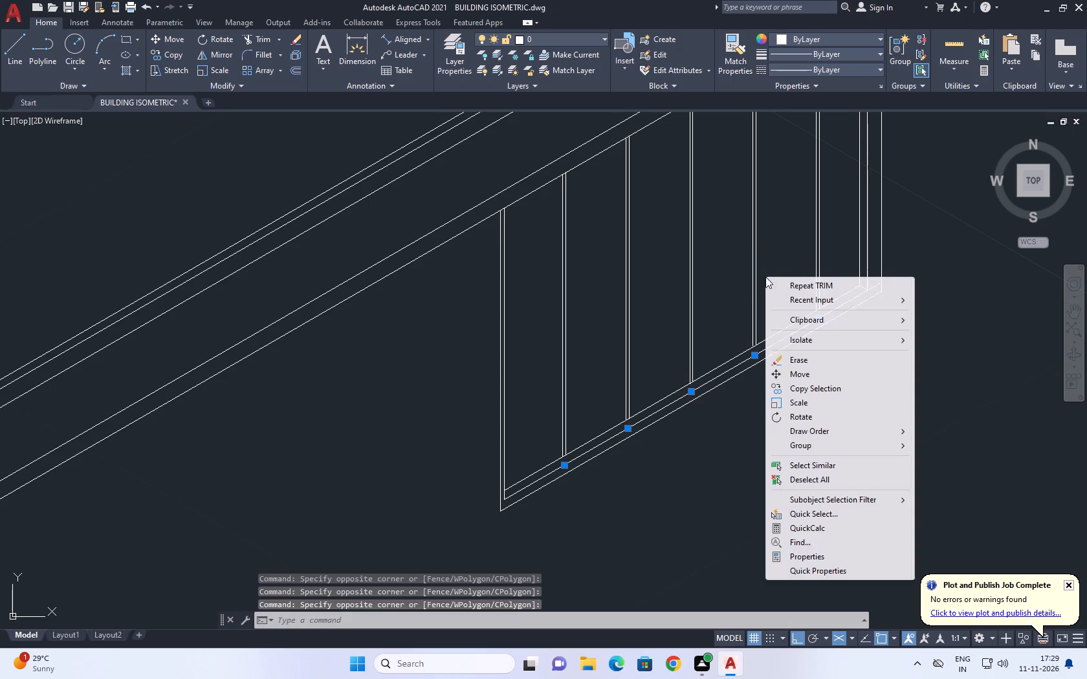
pyautogui.click(790, 358)
# Copy the bottom rail's top line straight up in the right isoplane, placing it across the dividers a little below the slab.
pyautogui.moveTo(618, 428); pyautogui.dragTo(619, 441, button='middle')
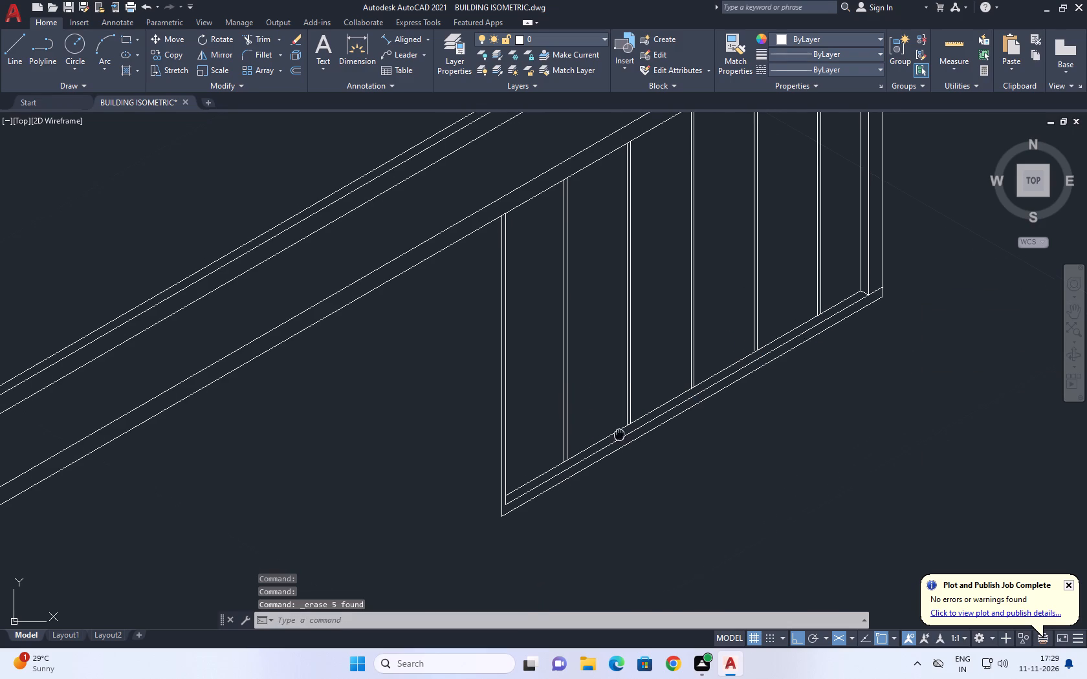
pyautogui.moveTo(619, 441); pyautogui.dragTo(614, 508, button='middle')
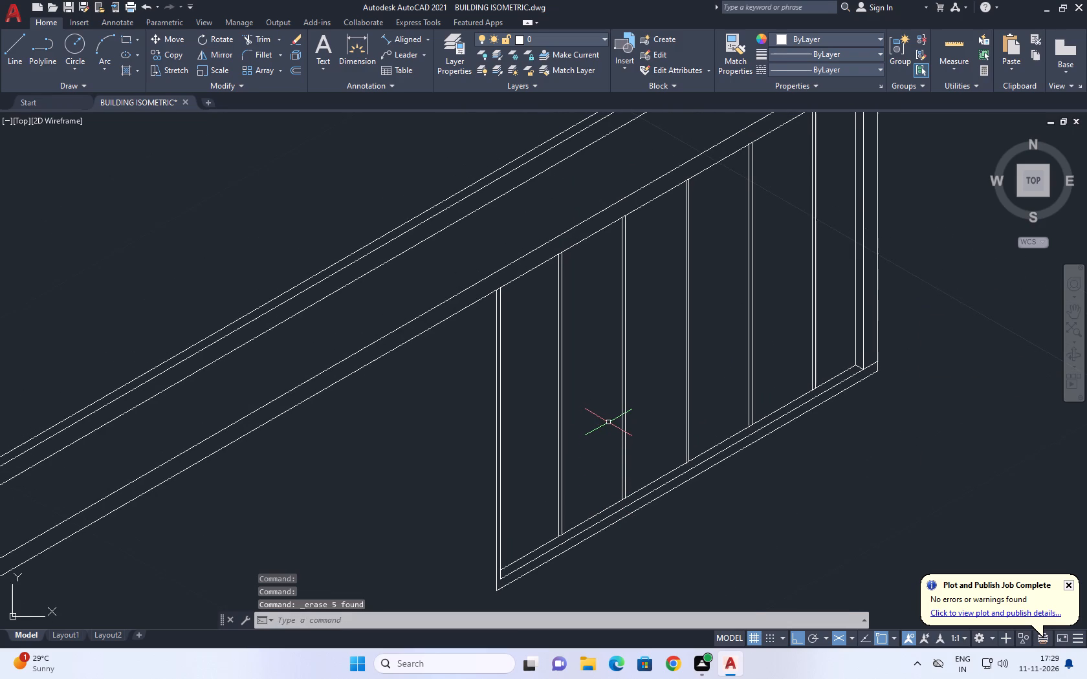
pyautogui.moveTo(811, 344); pyautogui.dragTo(808, 408, button='middle')
pyautogui.scroll(1, 808, 408)
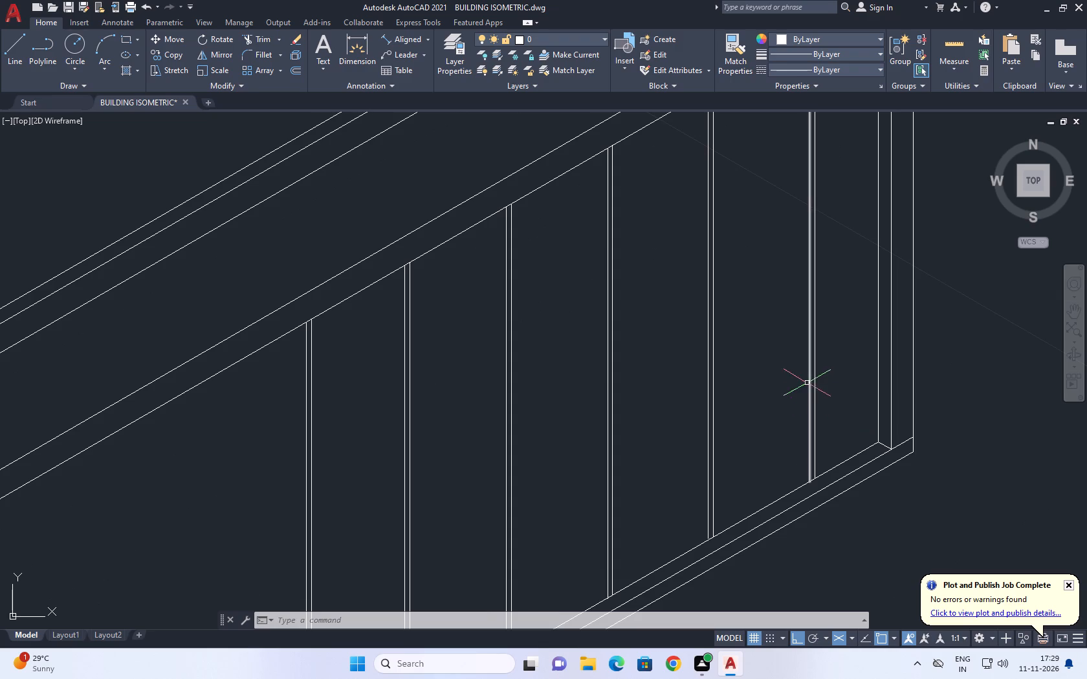
pyautogui.scroll(-2, 535, 300)
pyautogui.scroll(2, 520, 434)
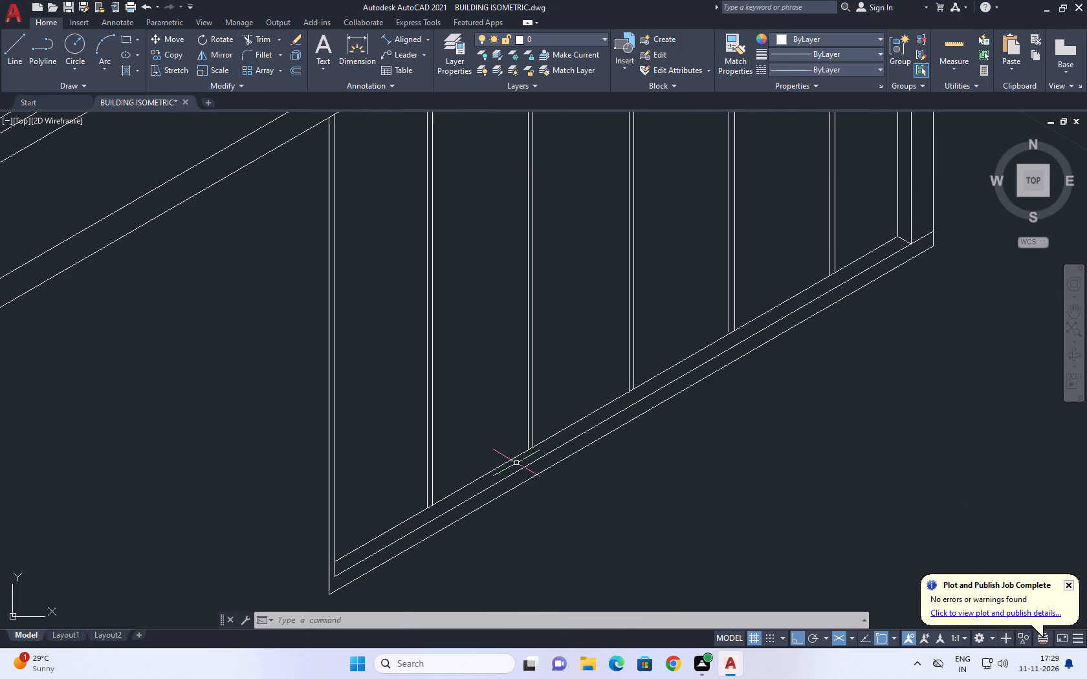
pyautogui.click(501, 465)
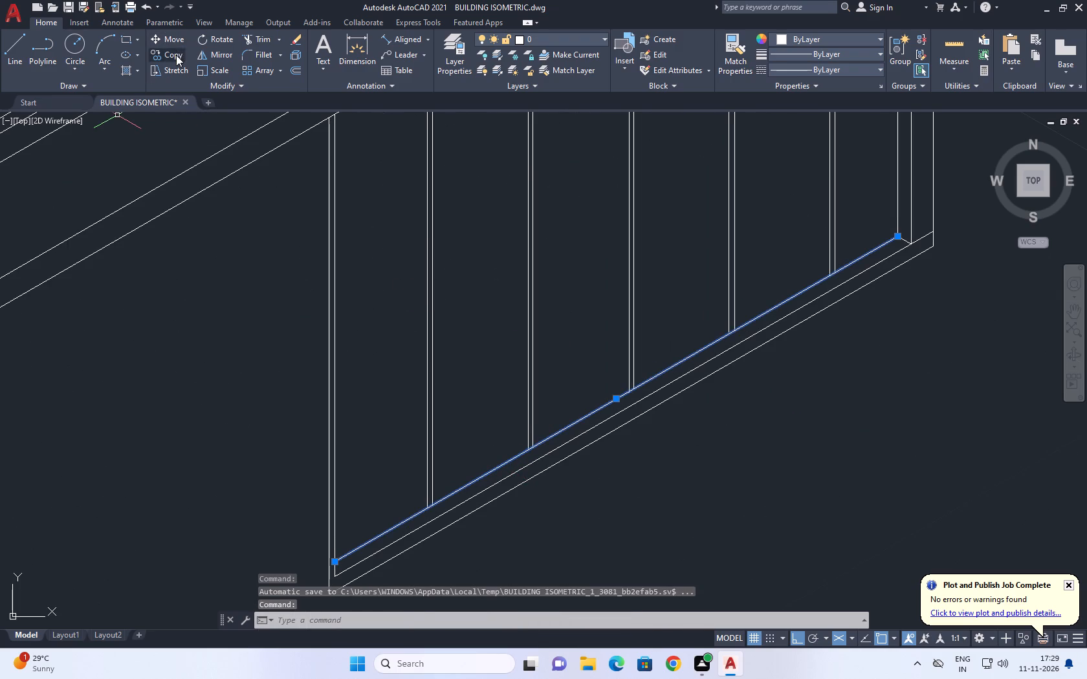
pyautogui.click(176, 55)
pyautogui.click(383, 515)
pyautogui.scroll(-2, 384, 408)
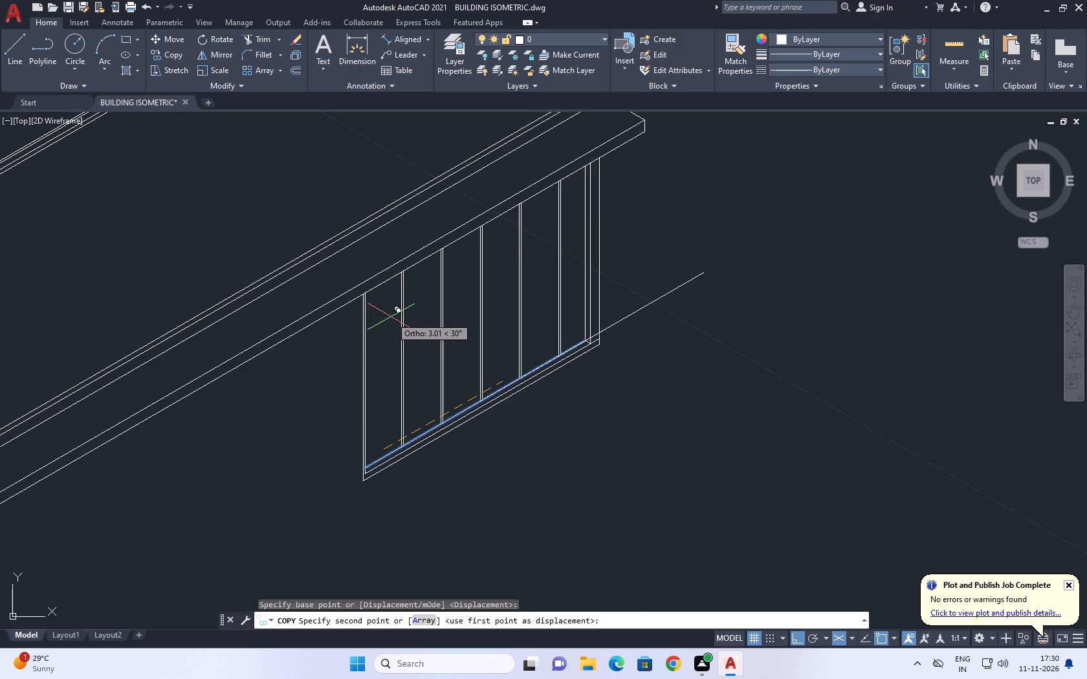
pyautogui.press('F5')
pyautogui.scroll(2, 390, 317)
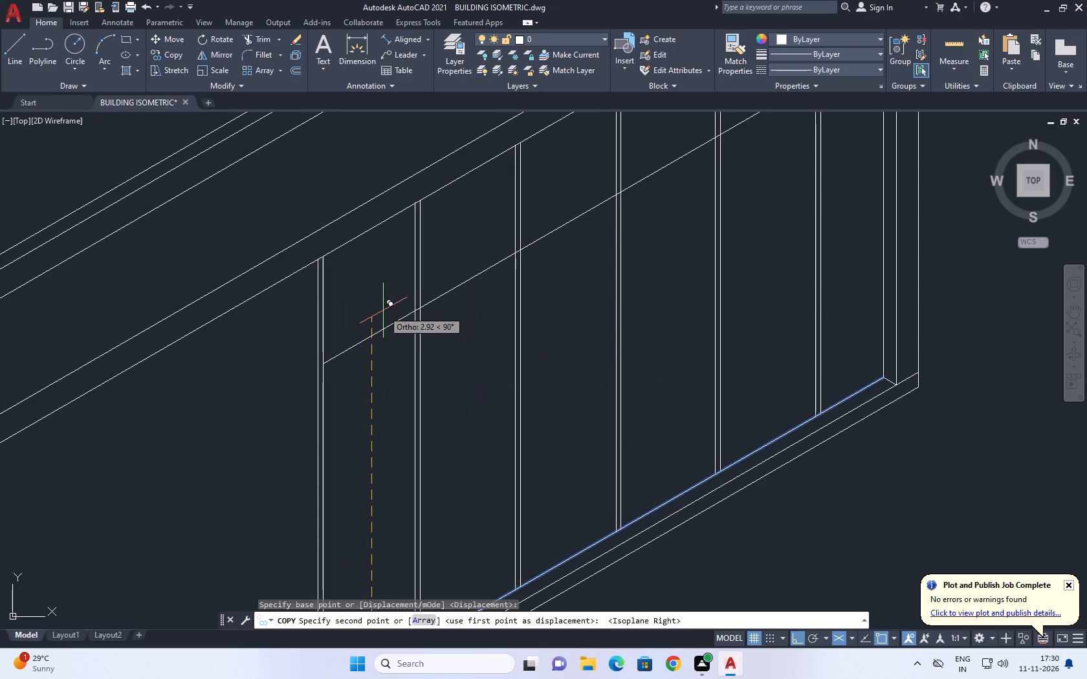
pyautogui.click(378, 277)
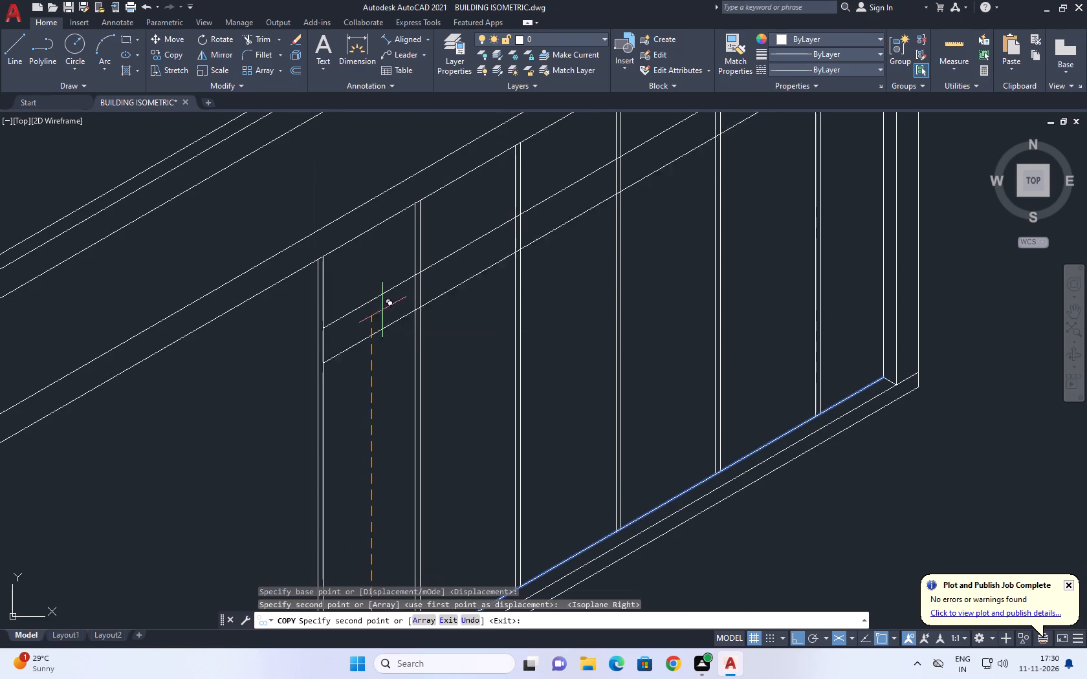
pyautogui.rightClick(443, 301)
pyautogui.click(473, 325)
# Trim the end of the third divider's near-side line that overshoots the bottom rail's top line.
pyautogui.moveTo(557, 428); pyautogui.dragTo(621, 329, button='middle')
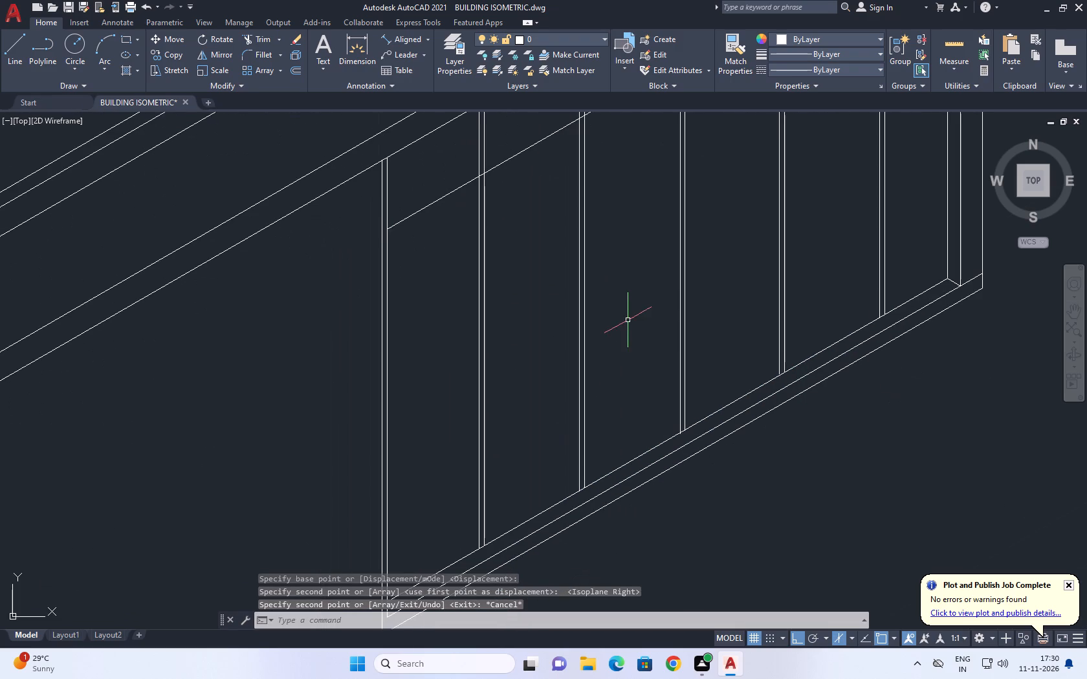
pyautogui.scroll(4, 650, 462)
pyautogui.moveTo(699, 413); pyautogui.dragTo(685, 416, button='middle')
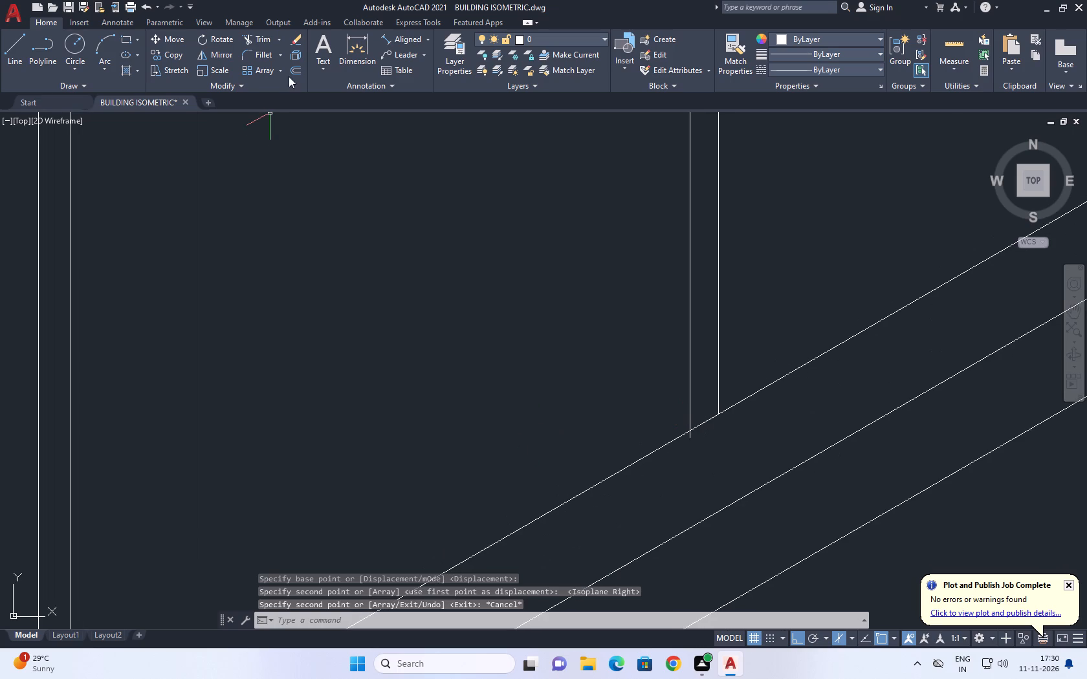
pyautogui.click(267, 40)
pyautogui.scroll(5, 685, 438)
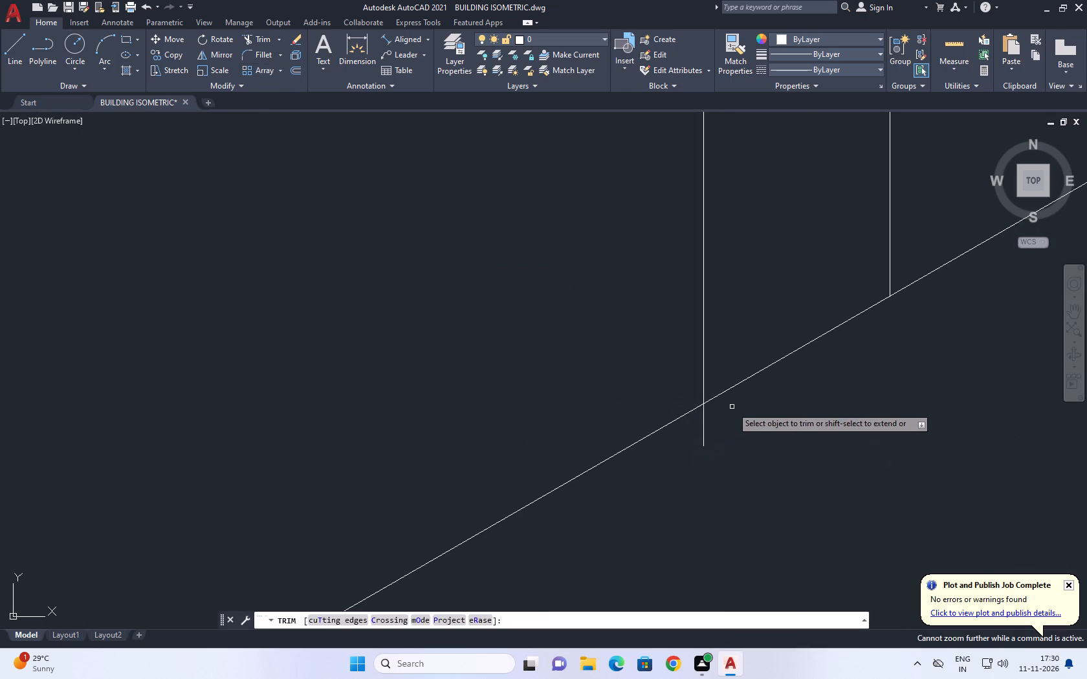
pyautogui.click(734, 403)
pyautogui.click(676, 433)
pyautogui.scroll(-8, 551, 429)
pyautogui.scroll(2, 697, 360)
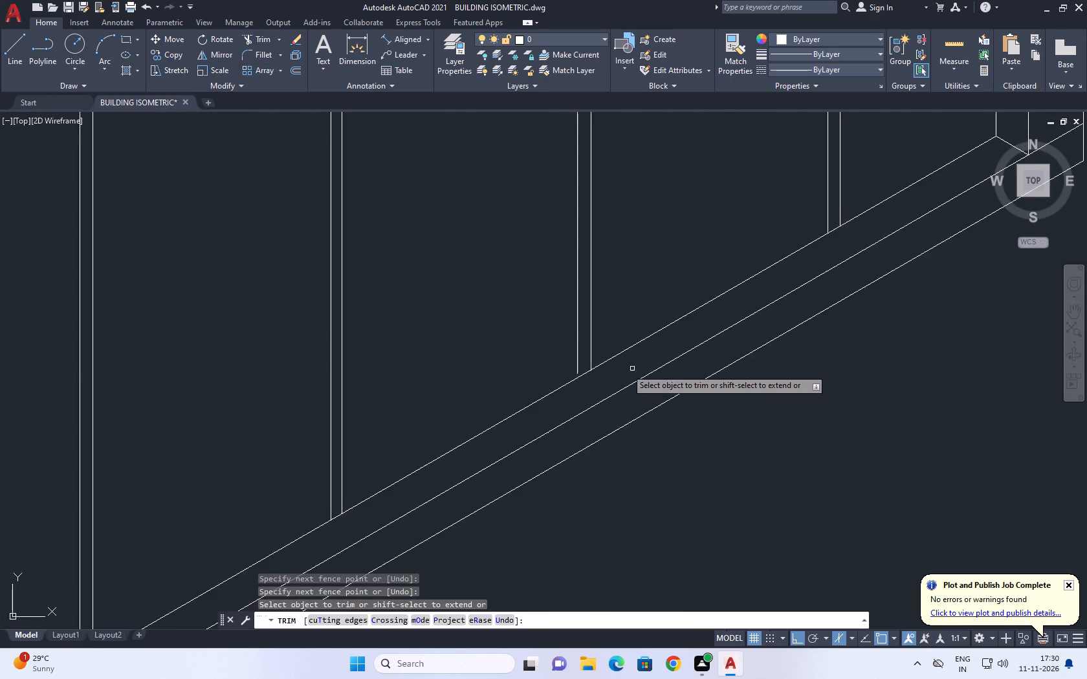
pyautogui.scroll(2, 619, 369)
pyautogui.scroll(-4, 613, 370)
pyautogui.scroll(3, 745, 312)
pyautogui.rightClick(650, 308)
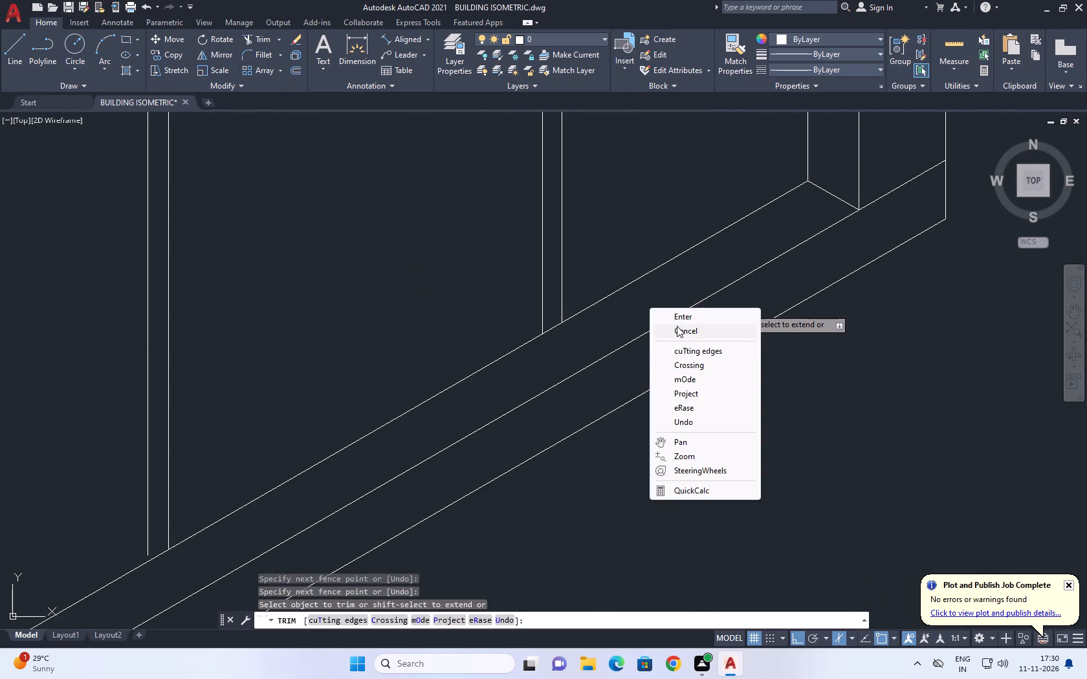
# Stretch the short lower end of the fourth divider's near-side line straight down past the bottom rail's top line.
pyautogui.click(680, 329)
pyautogui.scroll(1, 569, 332)
pyautogui.moveTo(489, 350); pyautogui.dragTo(764, 286, button='middle')
pyautogui.scroll(-3, 525, 341)
pyautogui.moveTo(422, 396); pyautogui.dragTo(429, 395, button='middle')
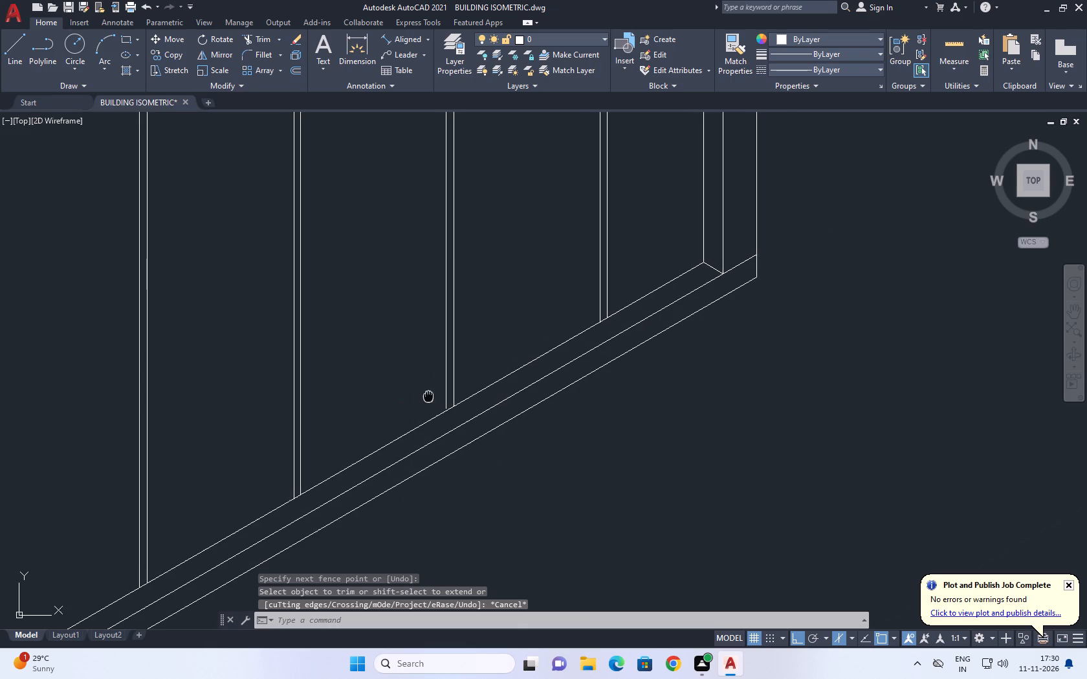
pyautogui.moveTo(429, 395); pyautogui.dragTo(459, 402, button='middle')
pyautogui.scroll(5, 460, 404)
pyautogui.click(582, 428)
pyautogui.click(539, 427)
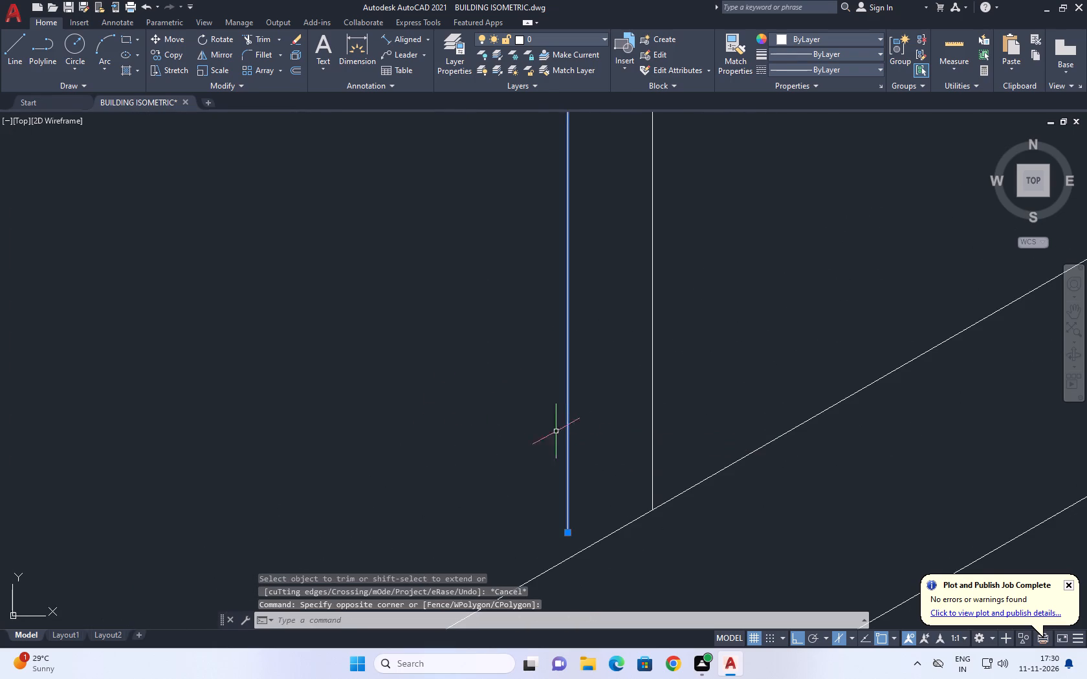
pyautogui.moveTo(594, 442); pyautogui.dragTo(646, 283, button='middle')
pyautogui.scroll(2, 642, 375)
pyautogui.moveTo(586, 367); pyautogui.dragTo(585, 372)
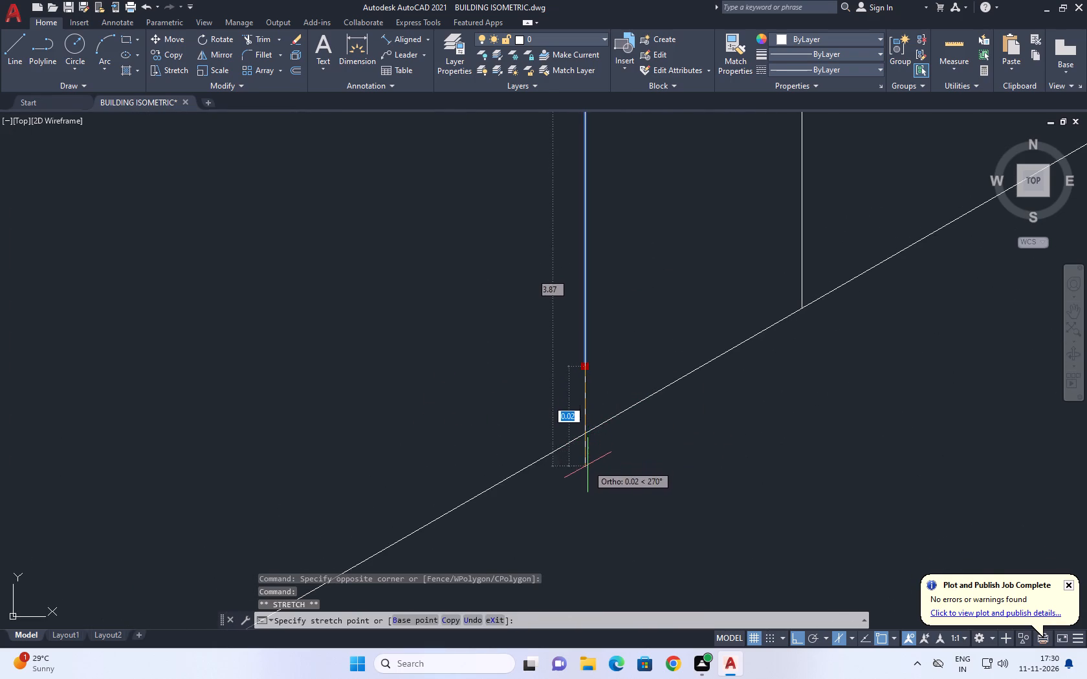
pyautogui.click(587, 466)
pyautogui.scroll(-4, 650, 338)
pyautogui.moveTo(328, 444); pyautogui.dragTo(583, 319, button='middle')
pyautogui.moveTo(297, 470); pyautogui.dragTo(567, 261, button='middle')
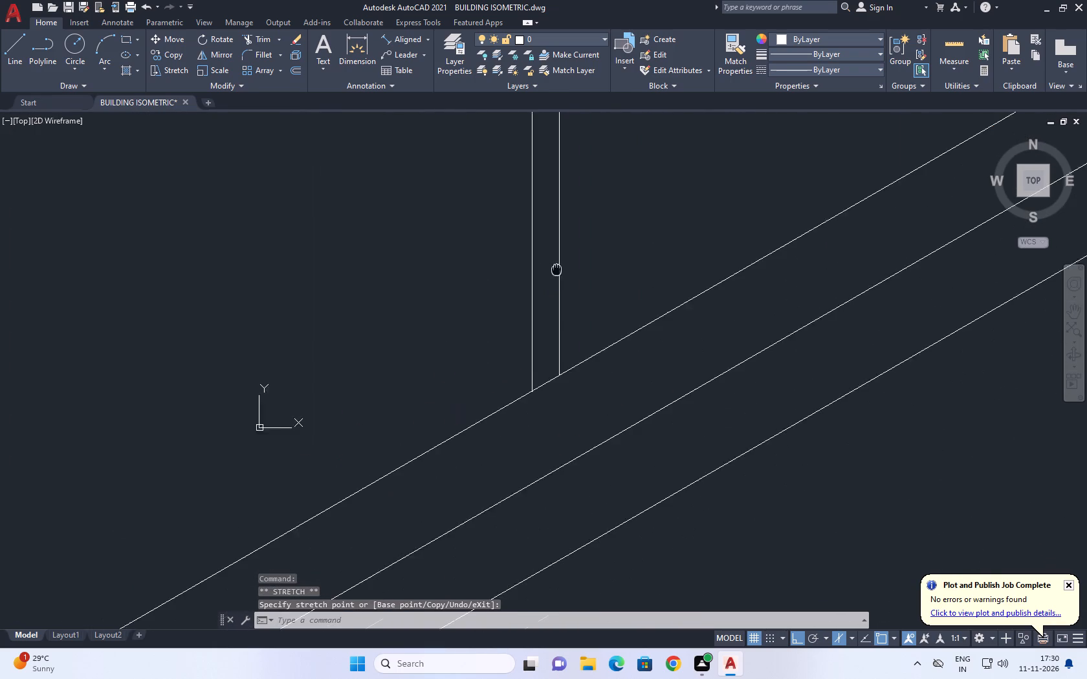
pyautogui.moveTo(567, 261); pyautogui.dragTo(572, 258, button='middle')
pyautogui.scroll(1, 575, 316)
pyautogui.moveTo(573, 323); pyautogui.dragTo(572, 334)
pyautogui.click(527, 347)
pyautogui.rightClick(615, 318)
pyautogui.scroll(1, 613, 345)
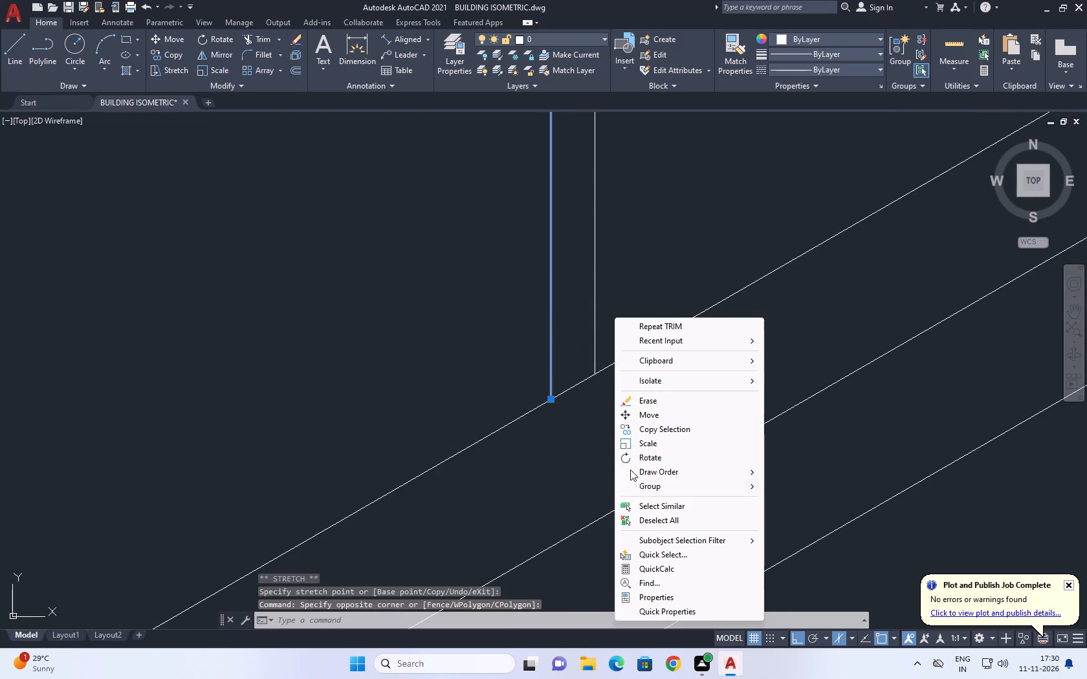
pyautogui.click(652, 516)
# Trim the end of the fourth divider's near-side line that overshoots the bottom rail's top line.
pyautogui.scroll(-6, 626, 294)
pyautogui.scroll(2, 476, 436)
pyautogui.moveTo(369, 404); pyautogui.dragTo(435, 392, button='middle')
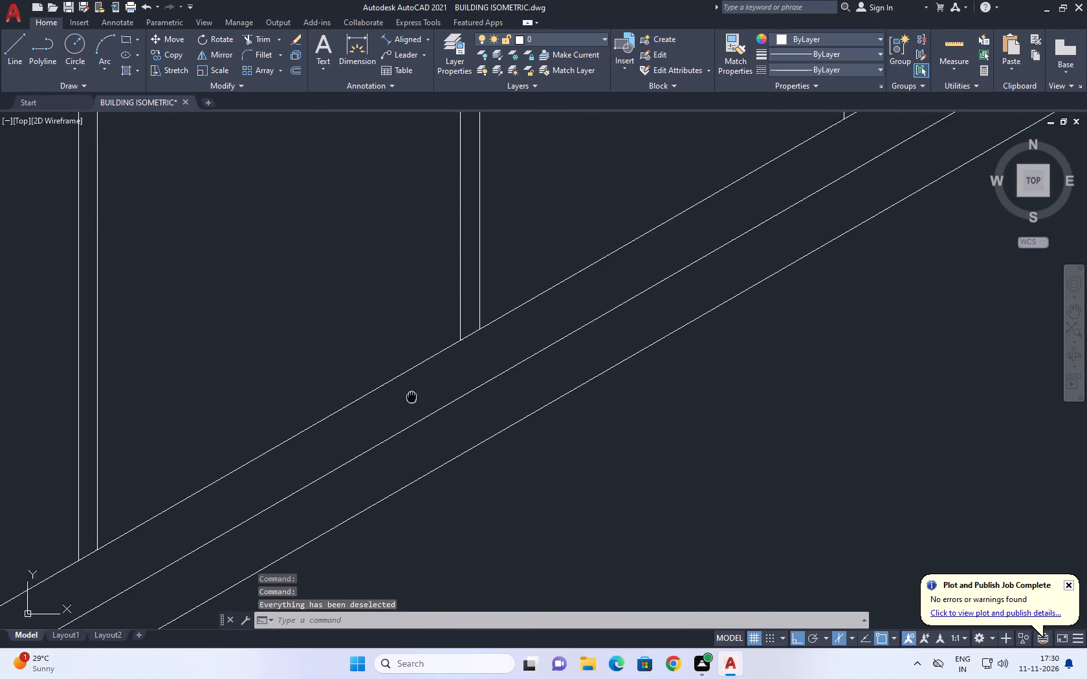
pyautogui.moveTo(435, 392); pyautogui.dragTo(452, 446, button='middle')
pyautogui.scroll(-3, 452, 447)
pyautogui.scroll(2, 647, 360)
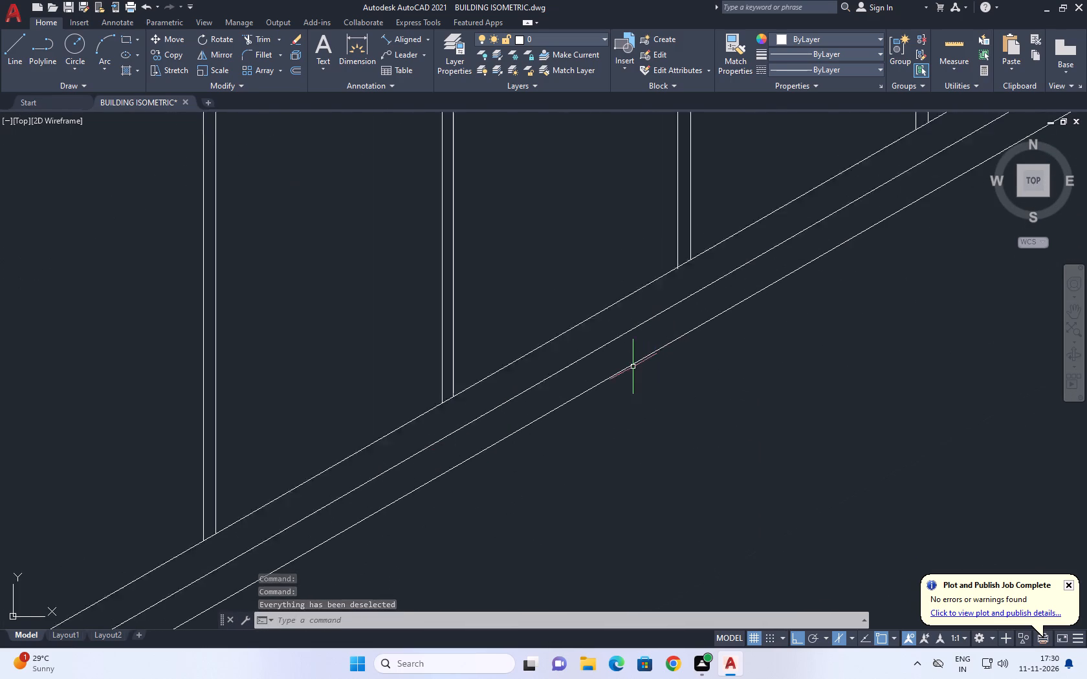
pyautogui.scroll(1, 633, 367)
pyautogui.moveTo(723, 187); pyautogui.dragTo(715, 224, button='middle')
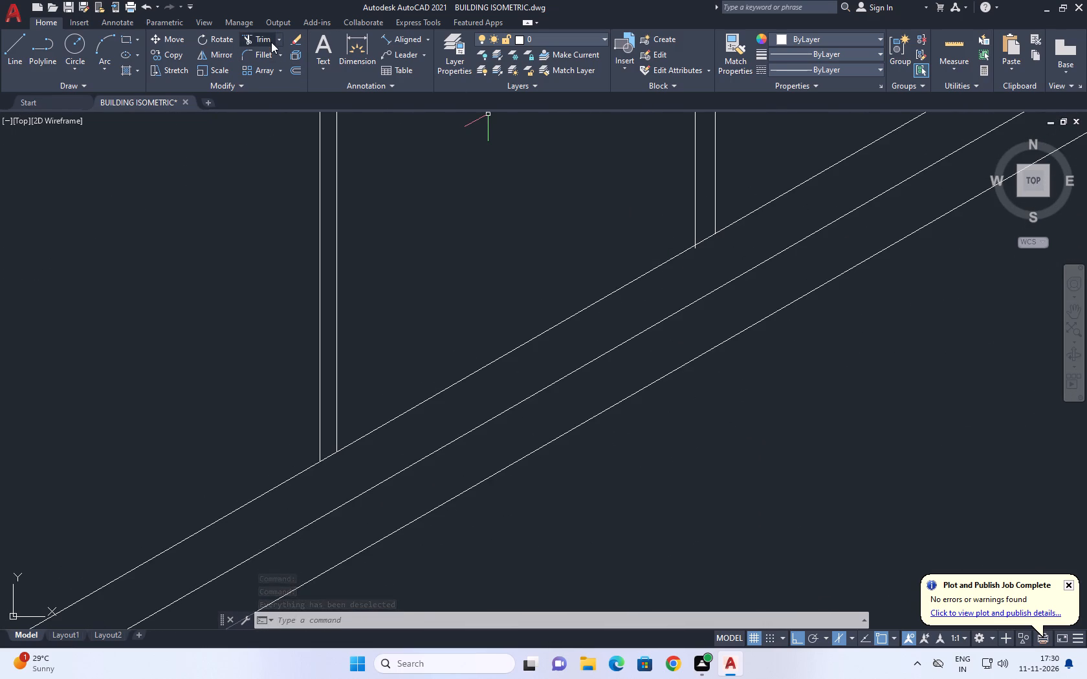
pyautogui.click(268, 39)
pyautogui.scroll(2, 778, 267)
pyautogui.scroll(3, 575, 239)
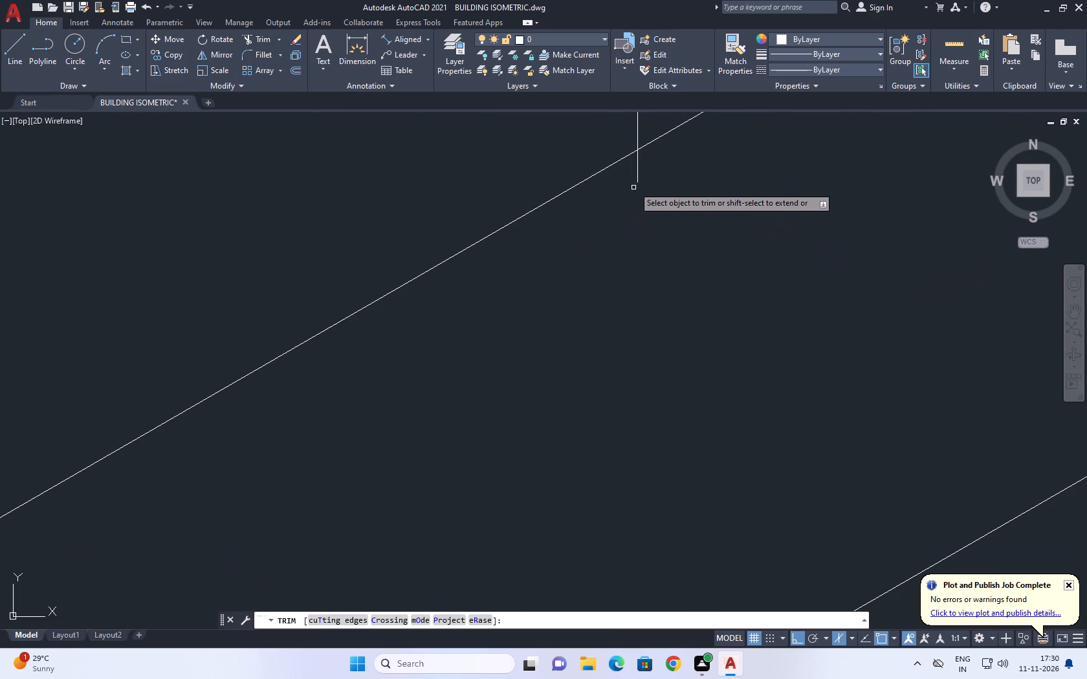
pyautogui.click(640, 179)
pyautogui.click(621, 187)
pyautogui.rightClick(617, 191)
pyautogui.moveTo(648, 211); pyautogui.dragTo(648, 217)
# Copy the upper rail line 0.05 straight down to give the rail its second line.
pyautogui.scroll(-6, 587, 275)
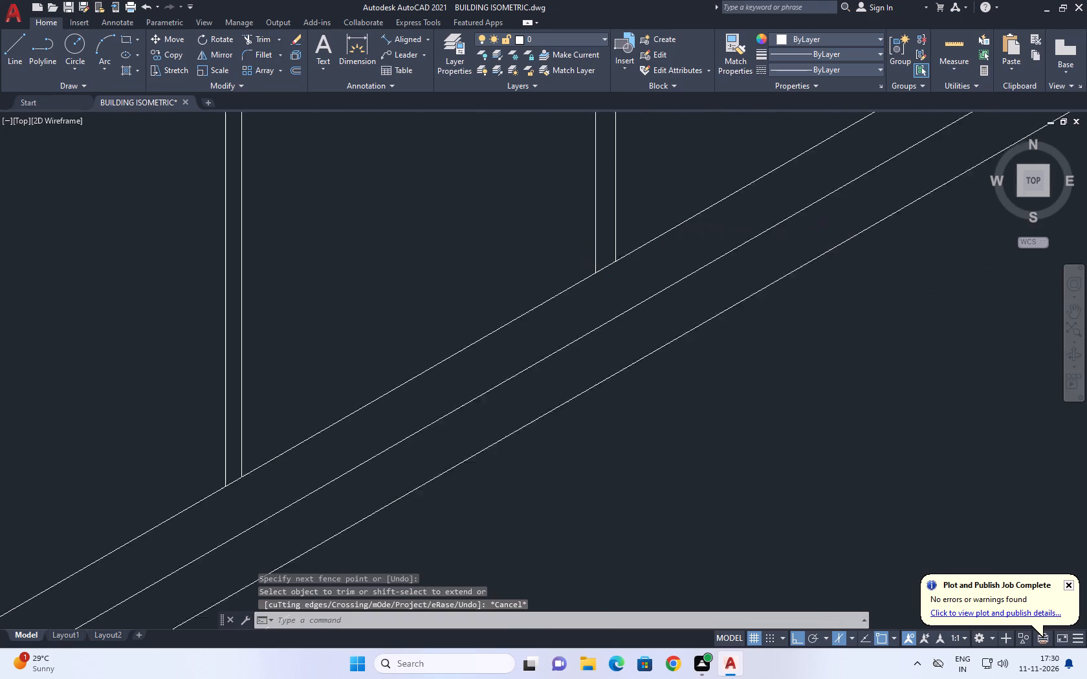
pyautogui.scroll(-5, 595, 296)
pyautogui.moveTo(661, 222); pyautogui.dragTo(686, 322, button='middle')
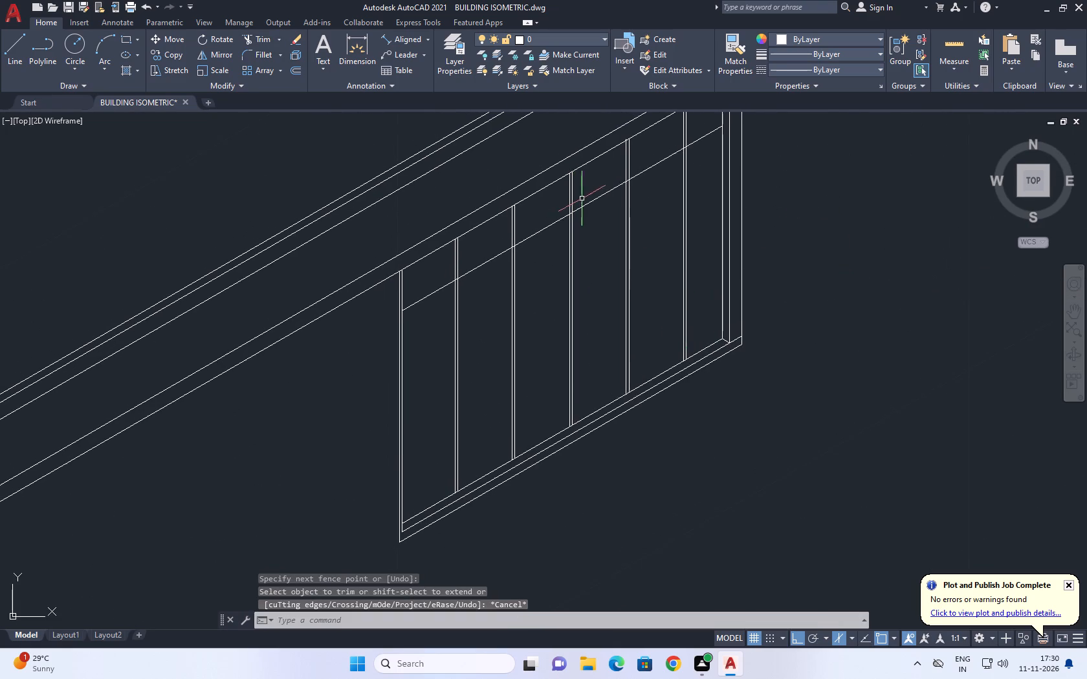
pyautogui.moveTo(585, 200); pyautogui.dragTo(659, 248, button='middle')
pyautogui.scroll(1, 697, 242)
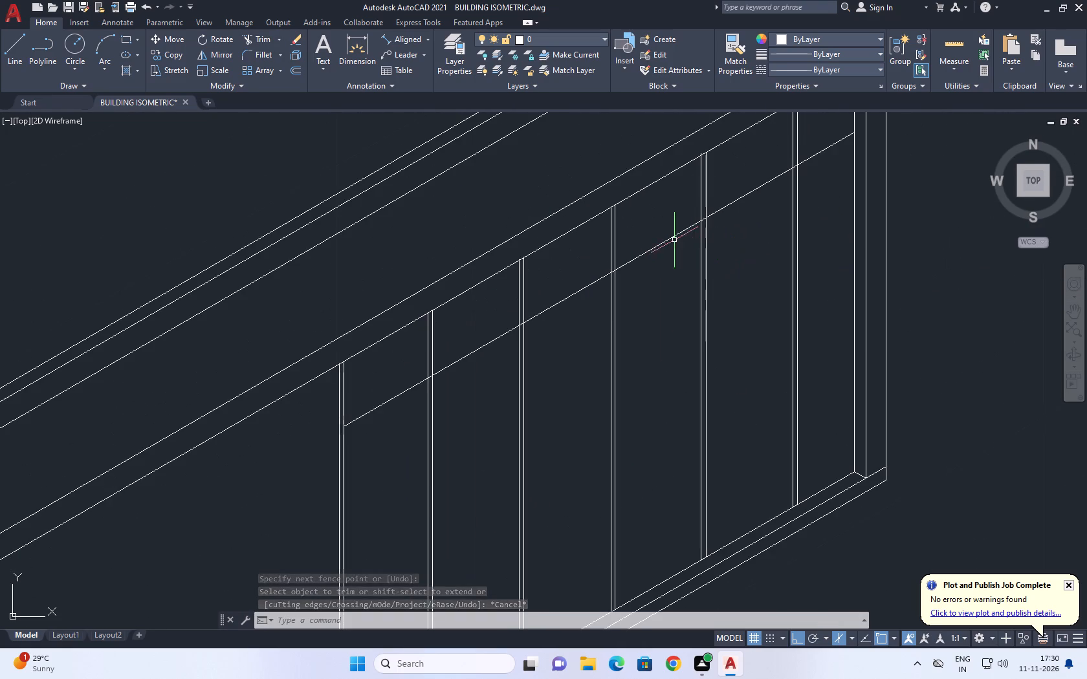
pyautogui.click(672, 239)
pyautogui.click(176, 53)
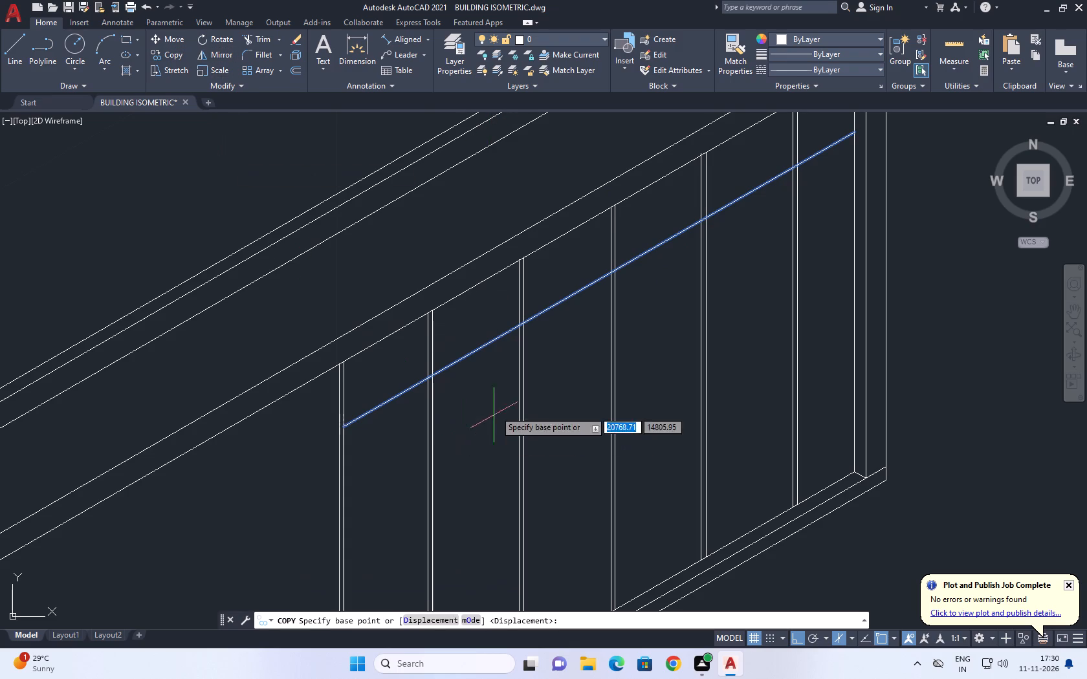
pyautogui.click(490, 350)
pyautogui.write('0.25')
pyautogui.press('BackSpace')
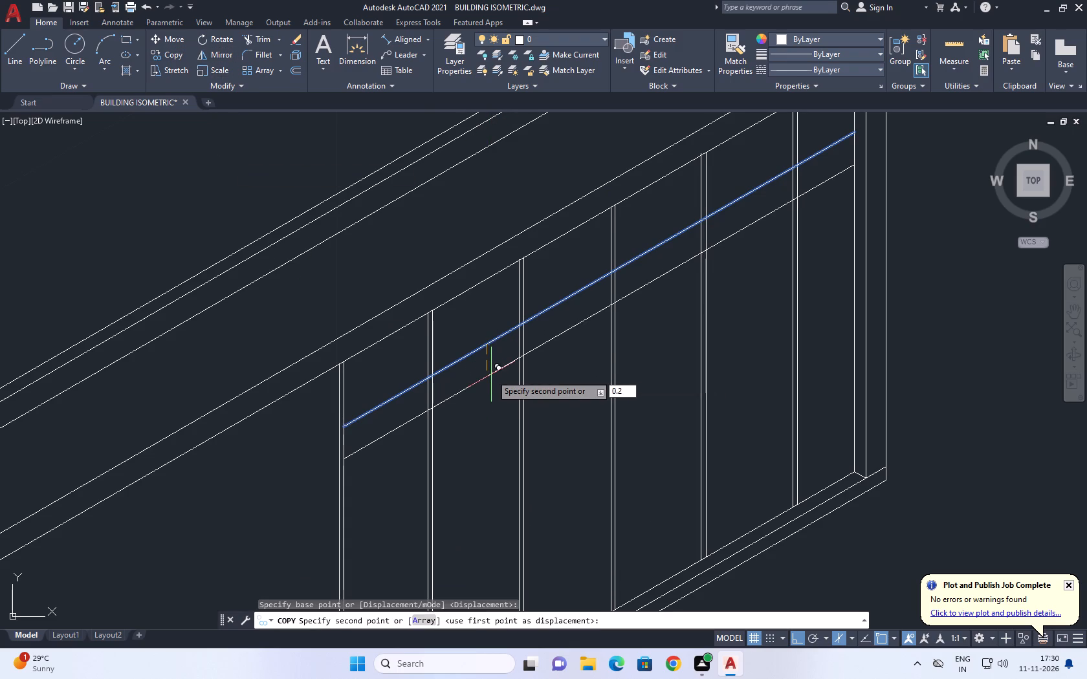
pyautogui.press('BackSpace')
pyautogui.write('05')
pyautogui.press('Return')
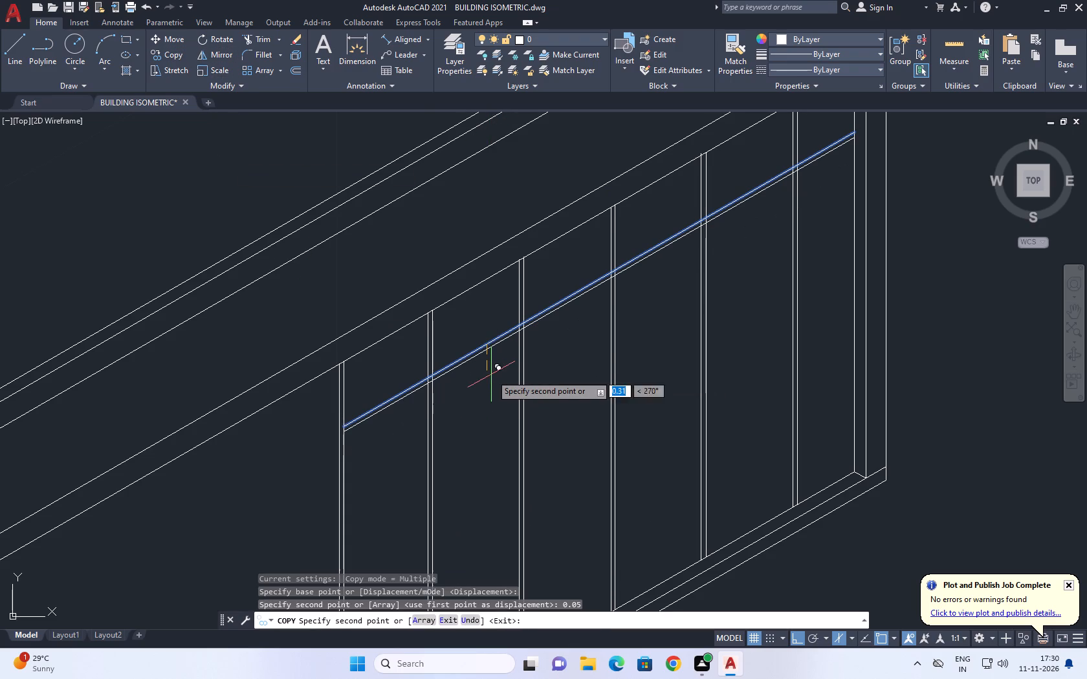
pyautogui.rightClick(491, 374)
pyautogui.click(526, 391)
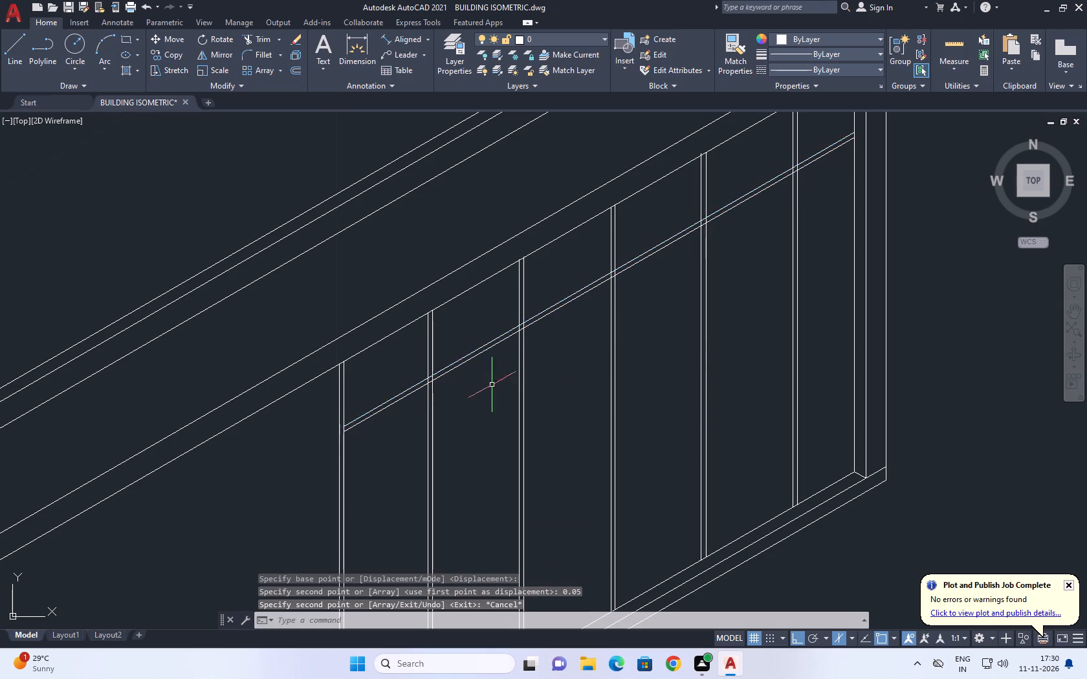
# Copy the first divider's near-side line 0.025 back along the left isoplane, towards the near post.
pyautogui.scroll(-2, 458, 352)
pyautogui.moveTo(489, 390); pyautogui.dragTo(573, 360, button='middle')
pyautogui.scroll(-1, 573, 357)
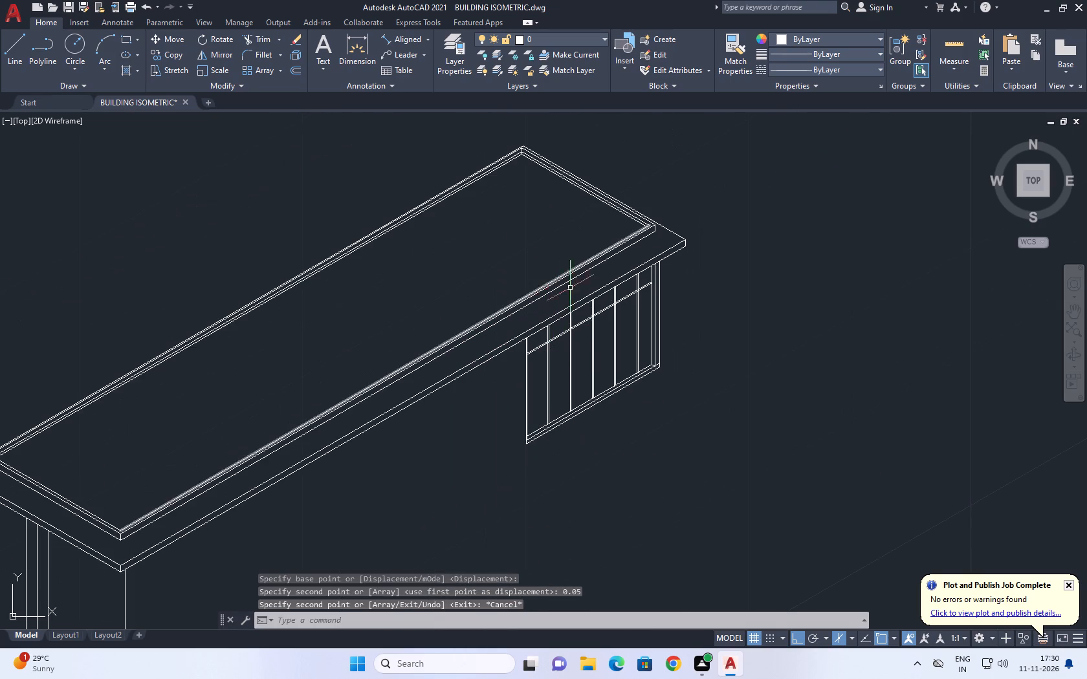
pyautogui.scroll(1, 531, 420)
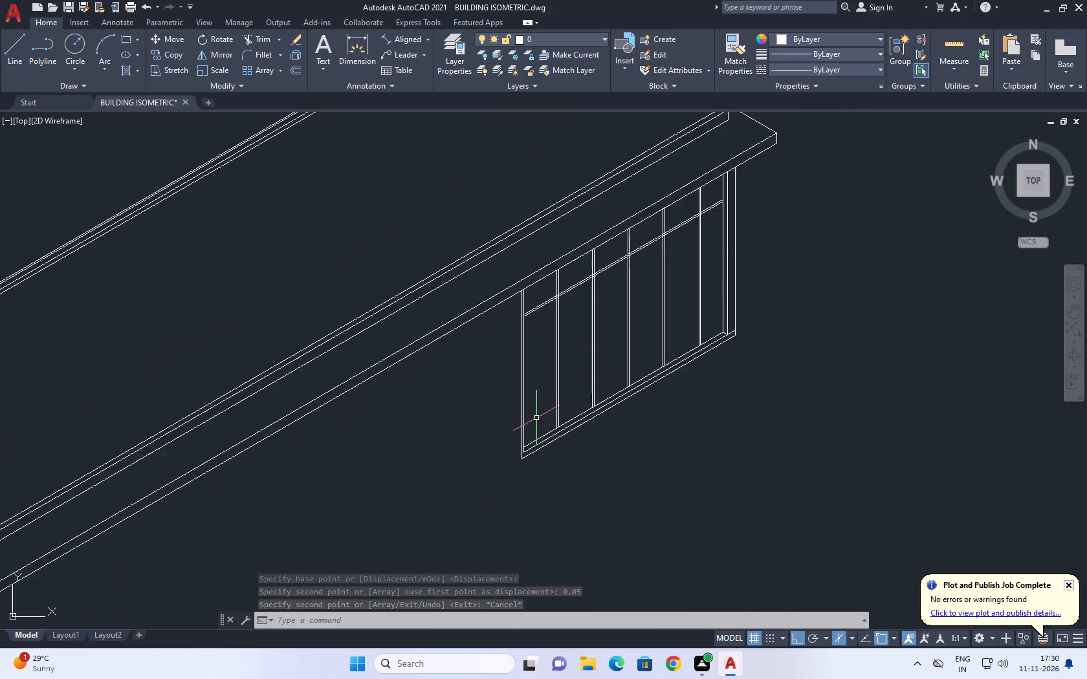
pyautogui.scroll(1, 537, 418)
pyautogui.moveTo(562, 413); pyautogui.dragTo(595, 424, button='middle')
pyautogui.scroll(3, 603, 424)
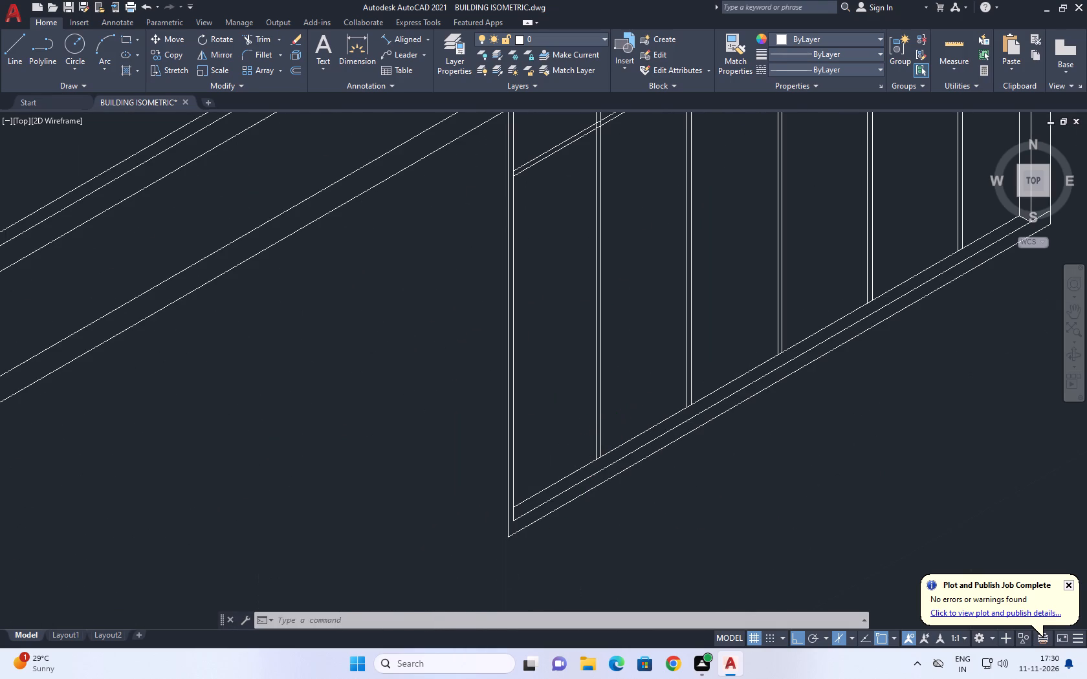
pyautogui.click(620, 416)
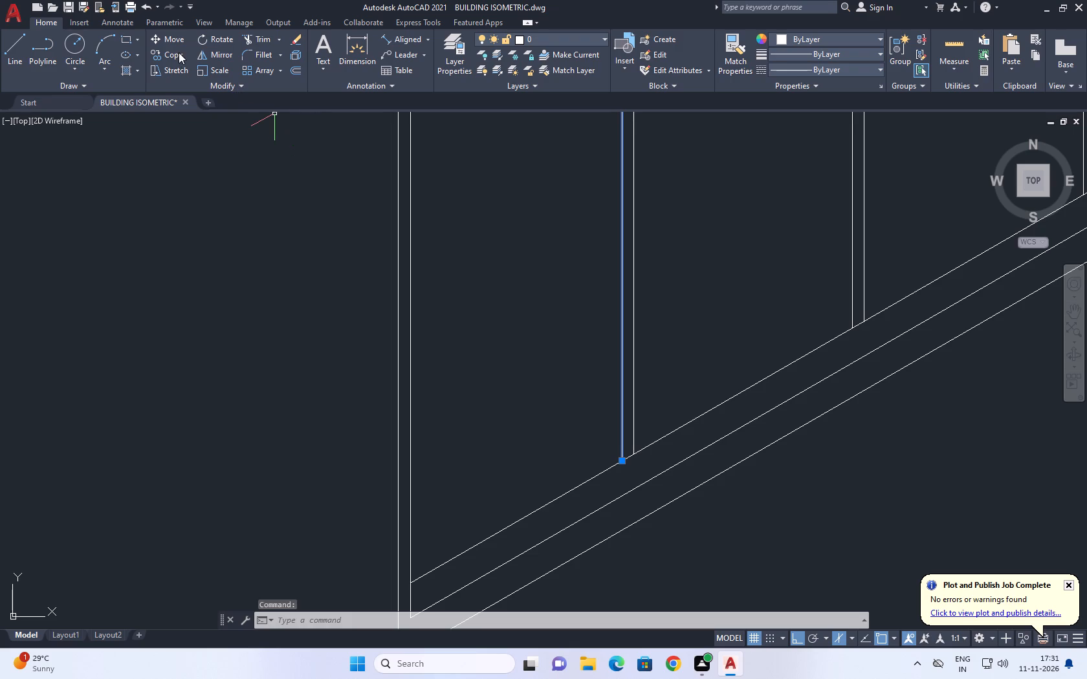
pyautogui.click(178, 54)
pyautogui.click(618, 460)
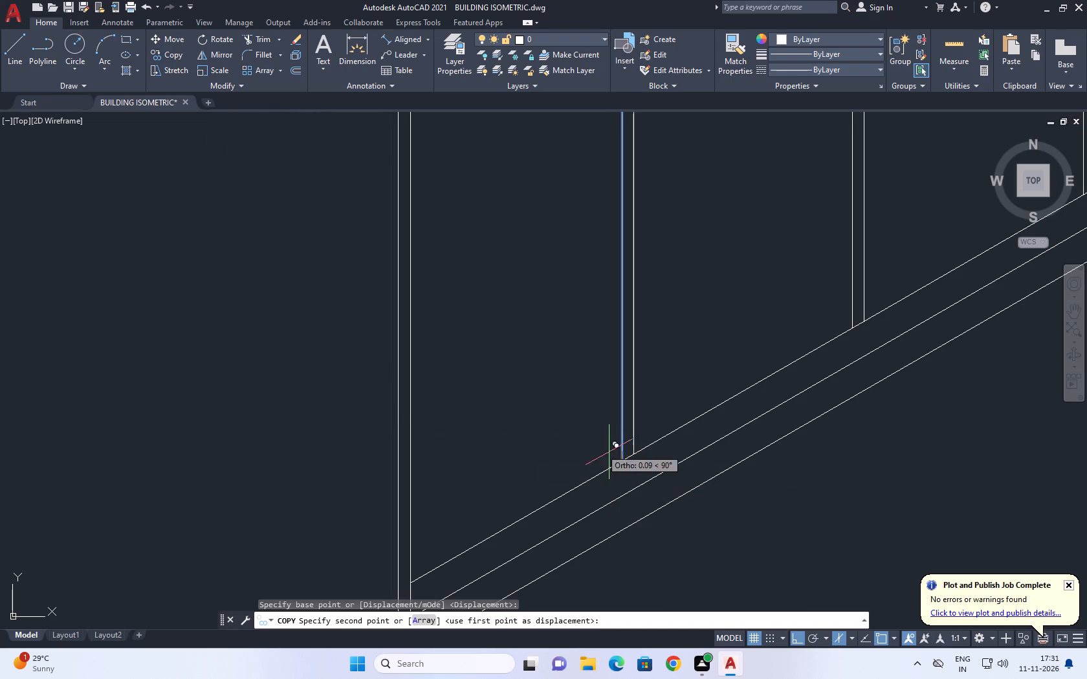
pyautogui.press('F5')
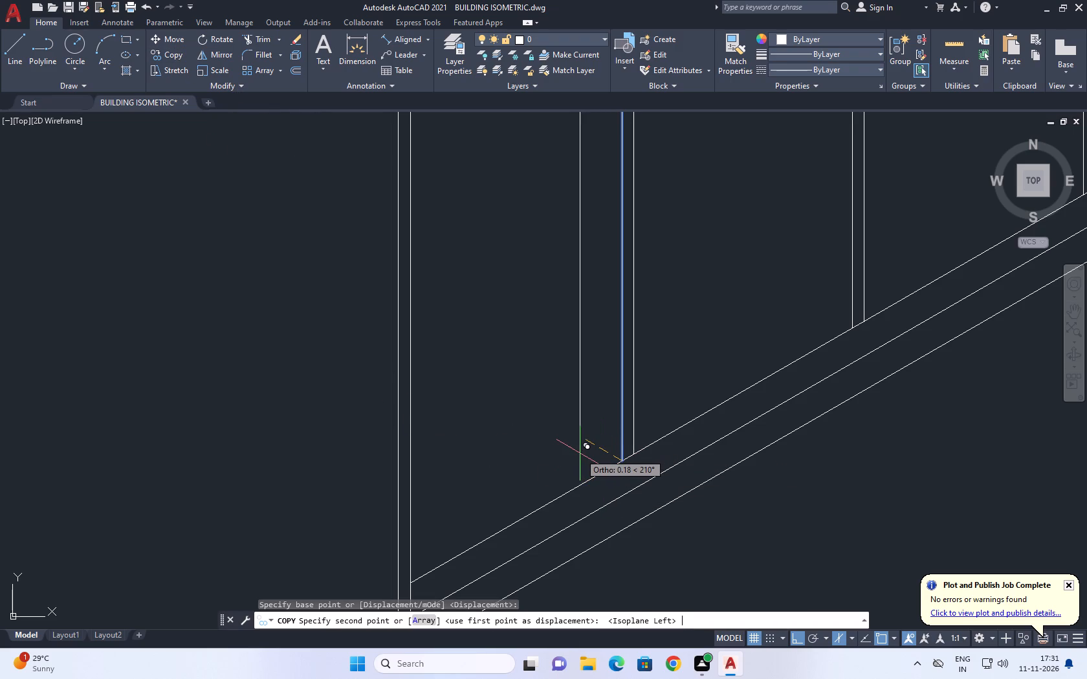
pyautogui.write('0.025')
pyautogui.press('Return')
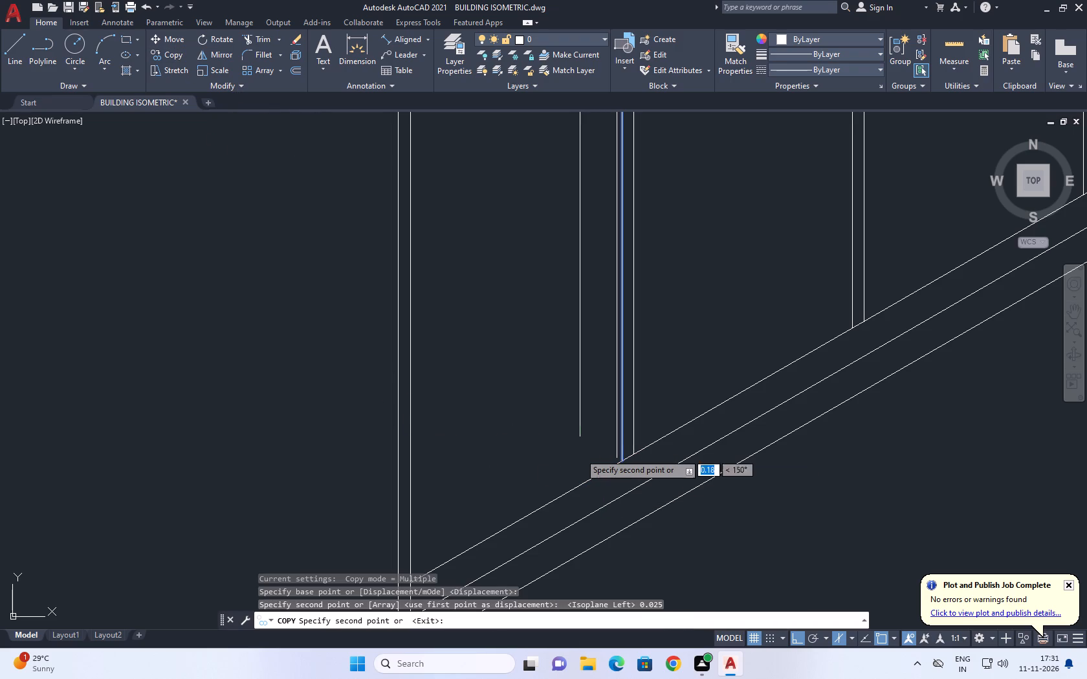
pyautogui.rightClick(735, 368)
pyautogui.click(770, 391)
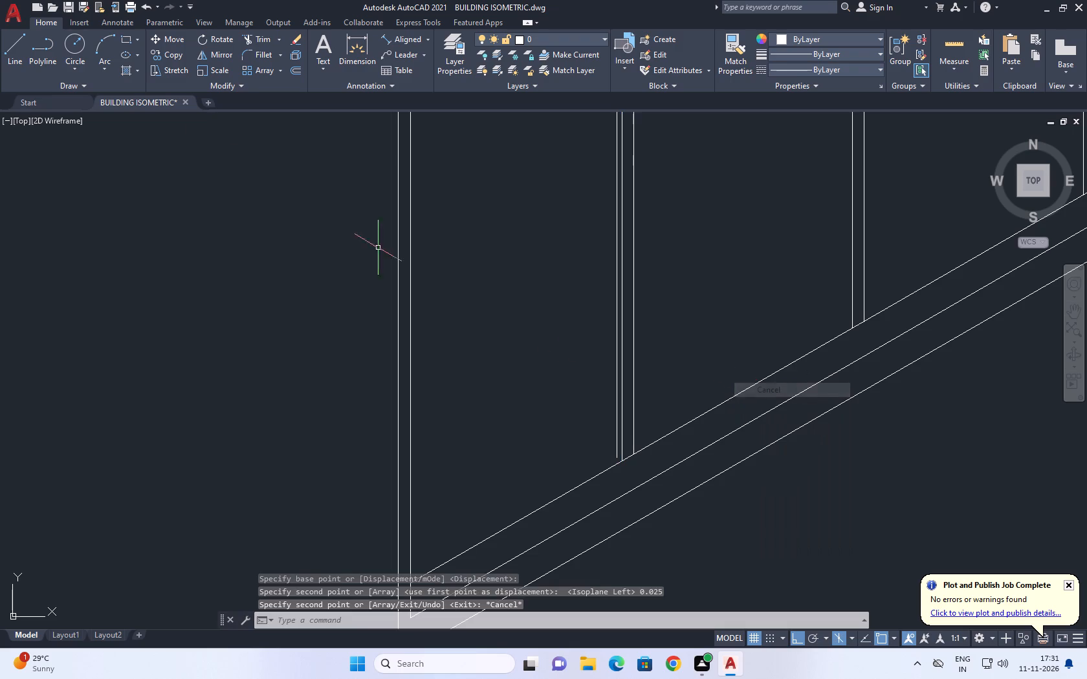
# Draw a short line joining the lower ends of the first divider's near-side line and its 0.025 depth copy.
pyautogui.click(1, 49)
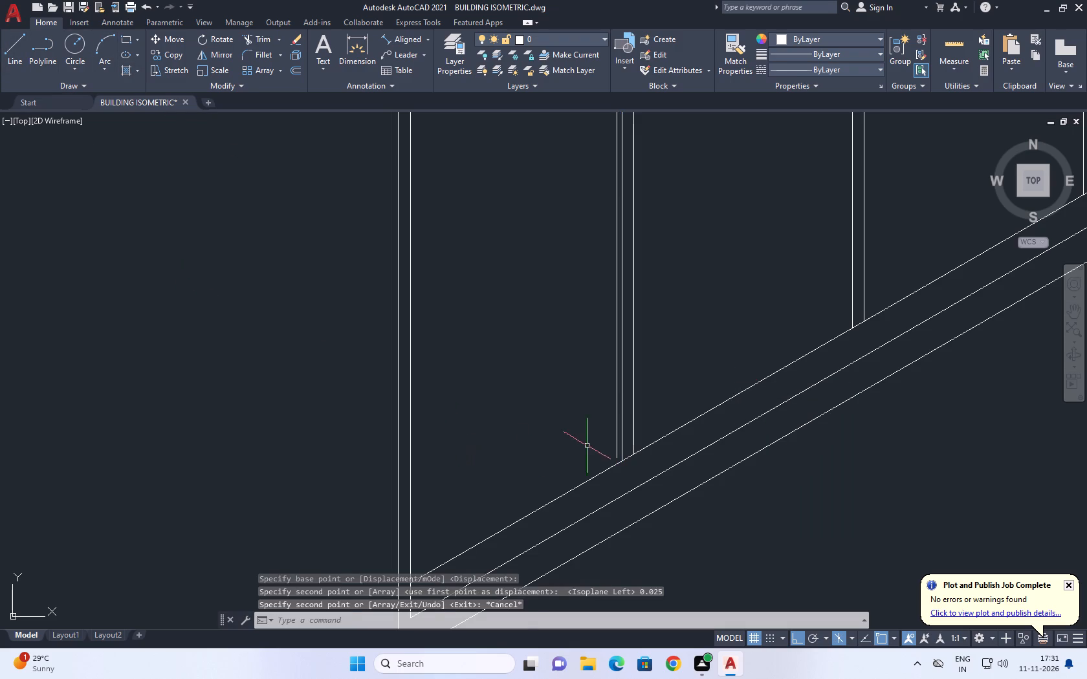
pyautogui.scroll(1, 622, 460)
pyautogui.click(9, 61)
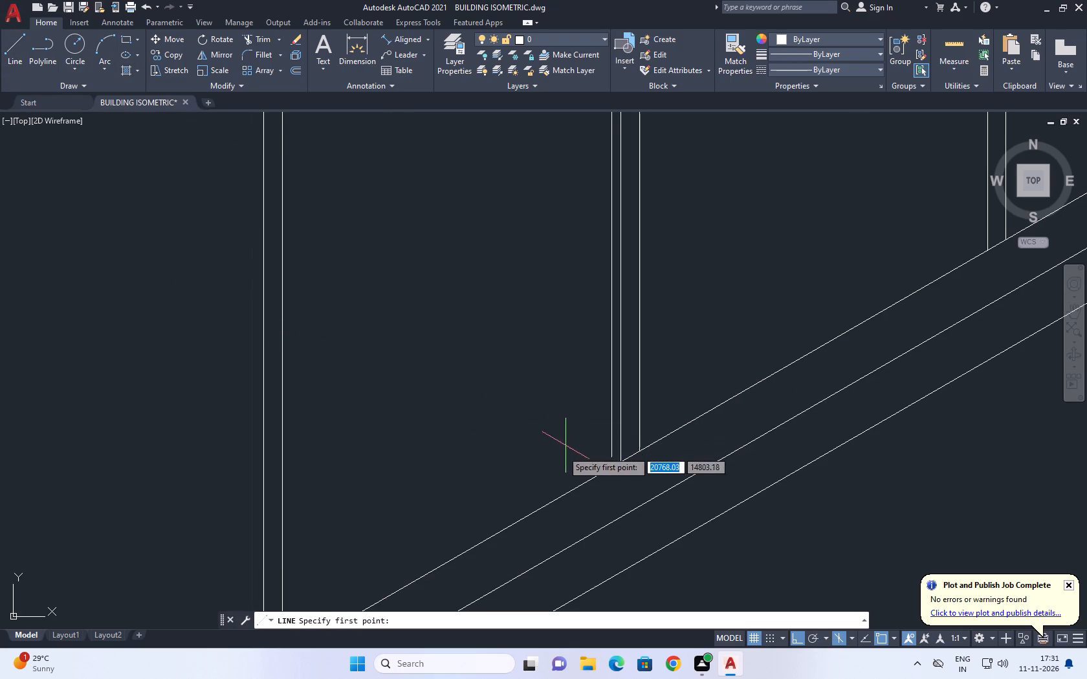
pyautogui.scroll(2, 631, 468)
pyautogui.click(604, 457)
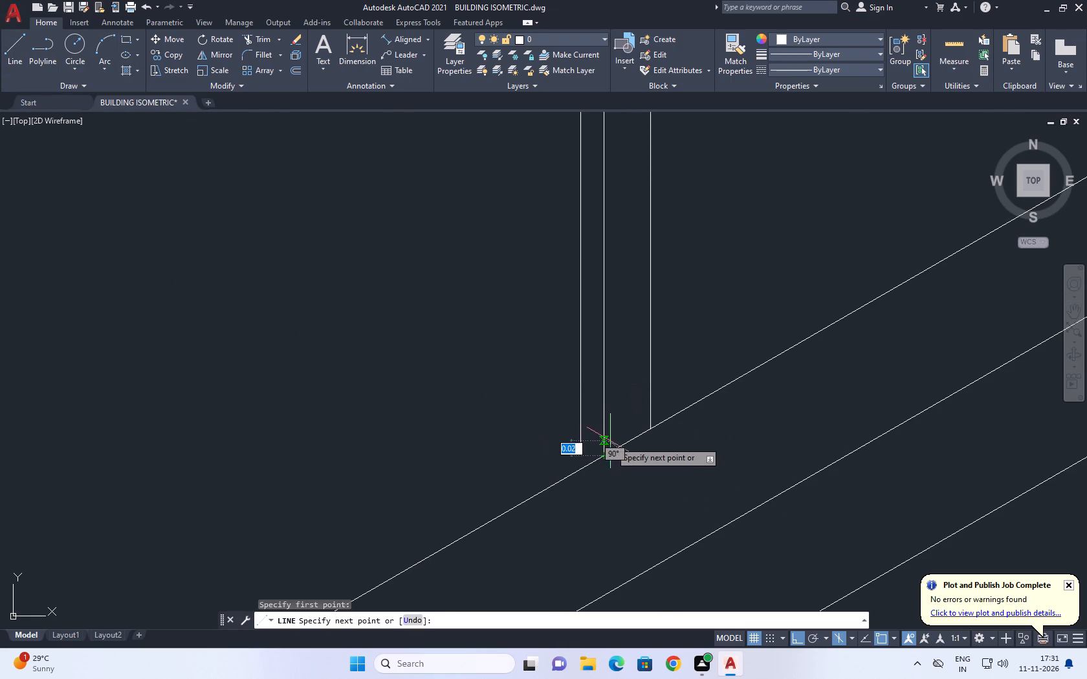
pyautogui.click(584, 440)
pyautogui.rightClick(497, 382)
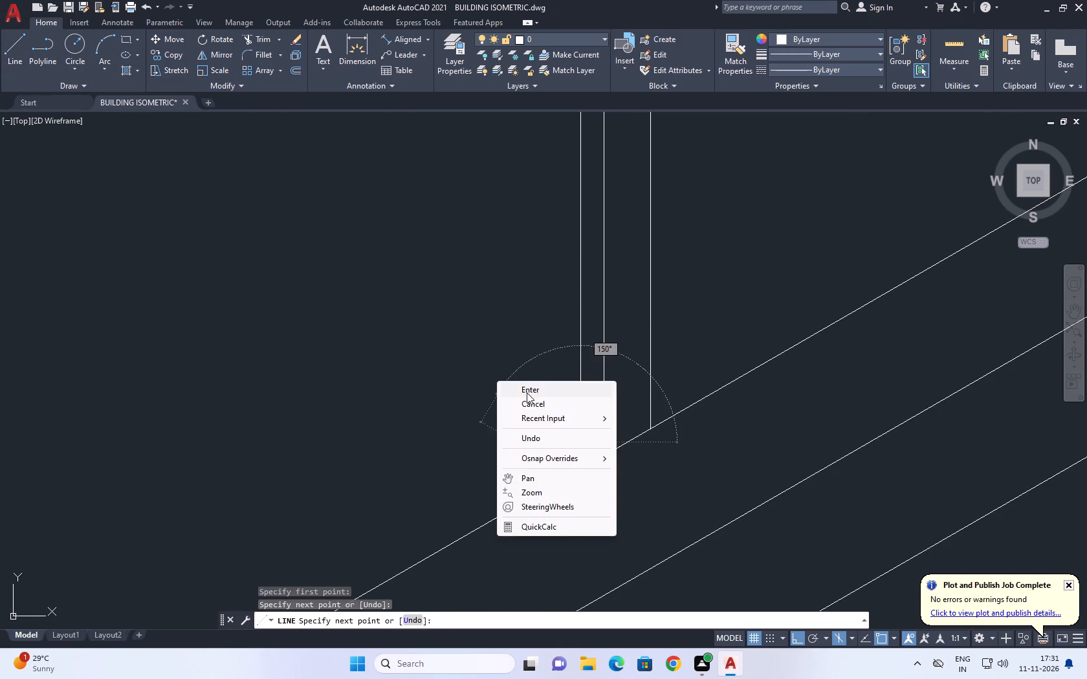
pyautogui.click(527, 393)
# Trim the top of the first divider's depth line where it passes above the slab's lower edge.
pyautogui.scroll(-5, 473, 396)
pyautogui.moveTo(585, 265); pyautogui.dragTo(613, 463, button='middle')
pyautogui.scroll(-1, 593, 382)
pyautogui.scroll(2, 554, 298)
pyautogui.moveTo(568, 330); pyautogui.dragTo(569, 336, button='middle')
pyautogui.moveTo(636, 389); pyautogui.dragTo(567, 275, button='middle')
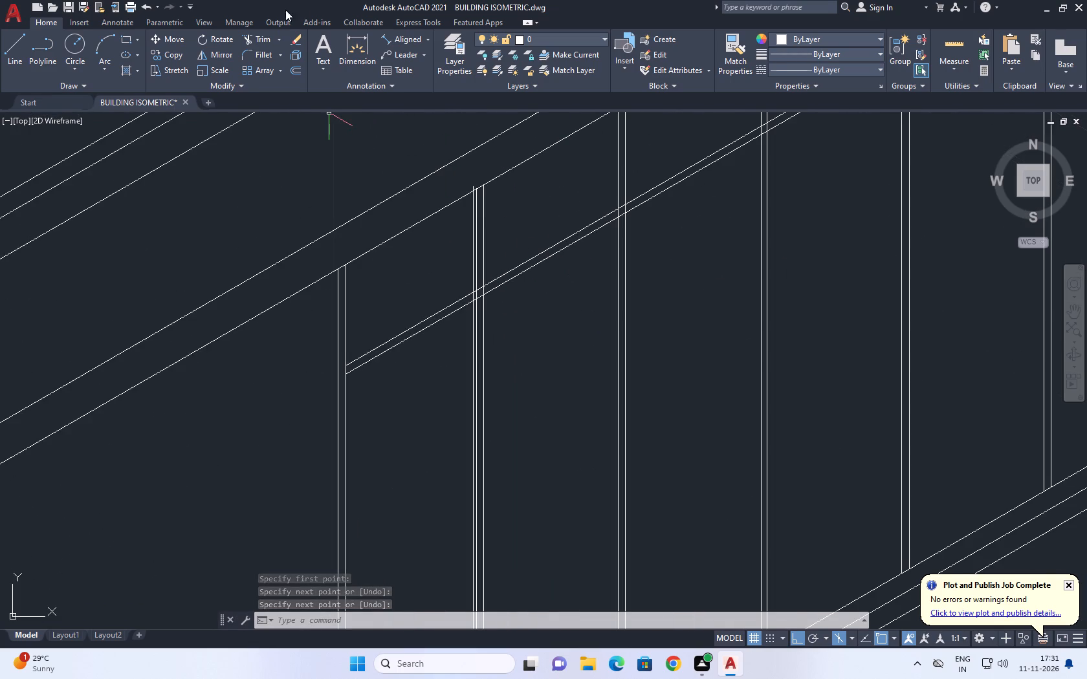
pyautogui.click(263, 36)
pyautogui.scroll(6, 465, 169)
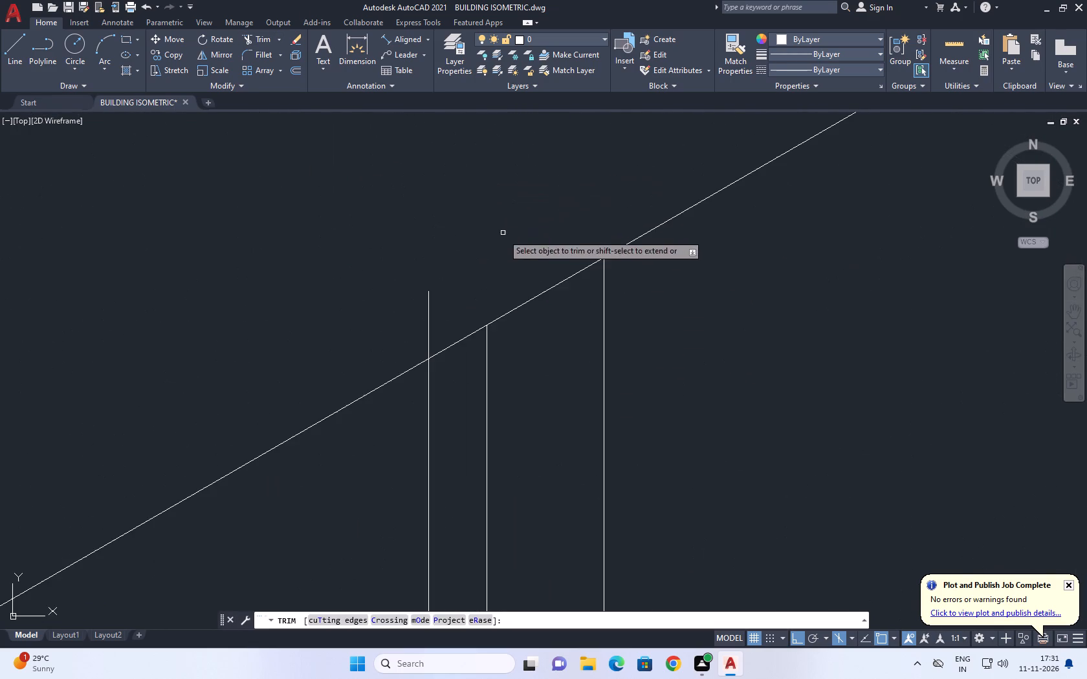
pyautogui.click(478, 316)
pyautogui.moveTo(375, 349); pyautogui.dragTo(378, 360)
pyautogui.rightClick(530, 275)
pyautogui.click(564, 301)
pyautogui.scroll(-8, 533, 280)
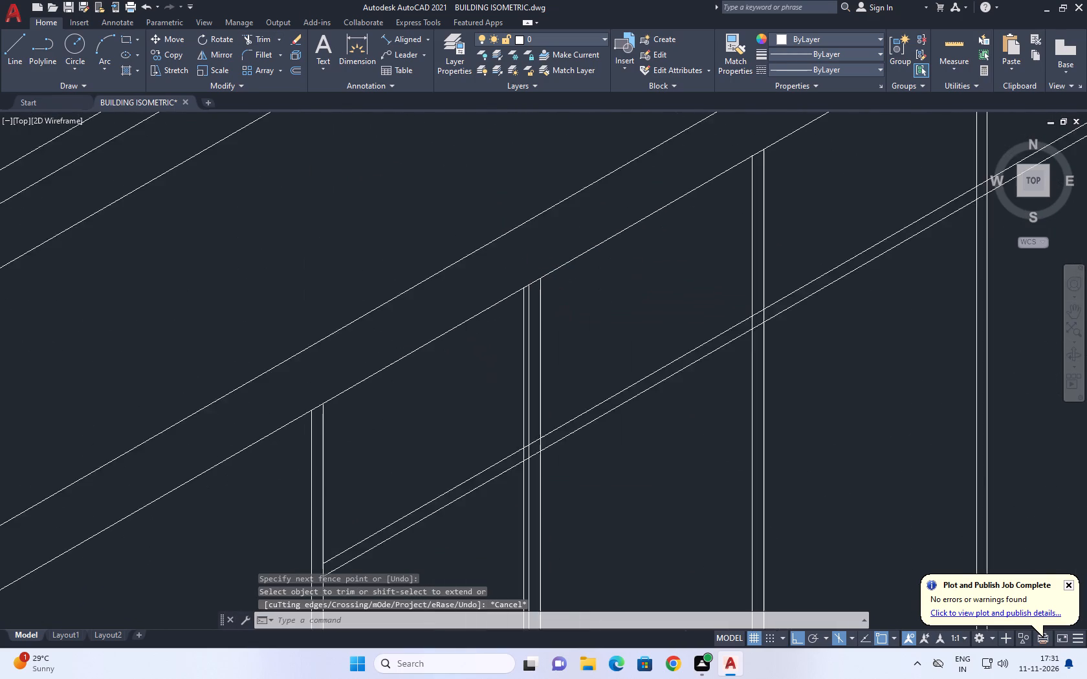
# Copy the second divider's near-side line 0.025 back along the left isoplane, towards the first divider.
pyautogui.scroll(-2, 533, 280)
pyautogui.moveTo(542, 348); pyautogui.dragTo(565, 368, button='middle')
pyautogui.scroll(5, 583, 408)
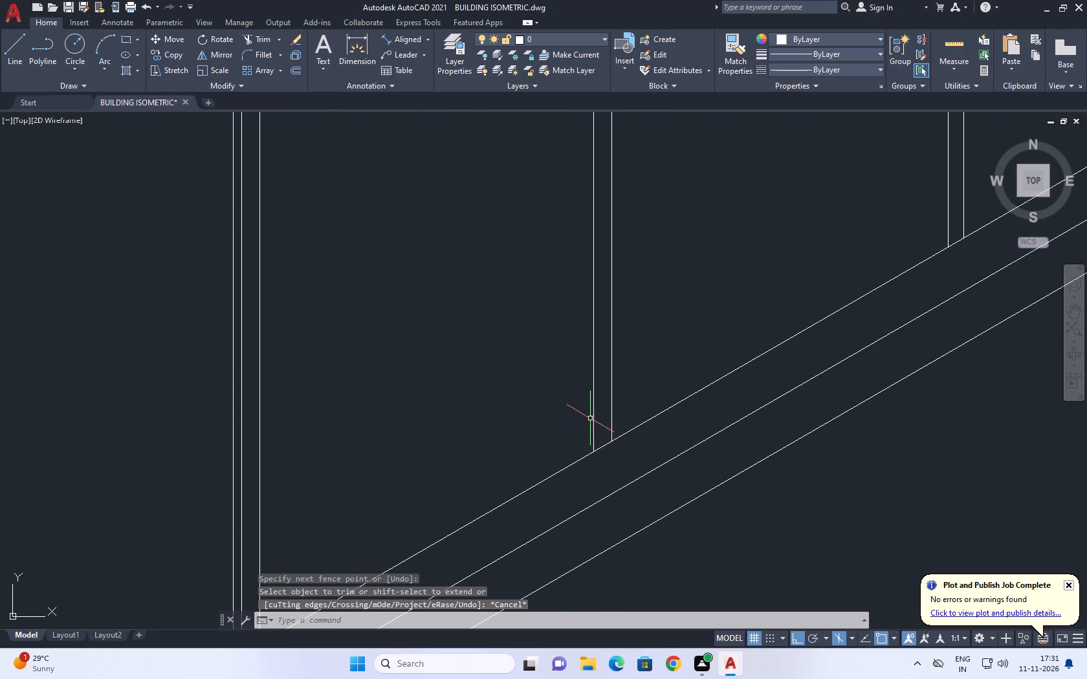
pyautogui.click(593, 416)
pyautogui.scroll(1, 256, 83)
pyautogui.click(177, 56)
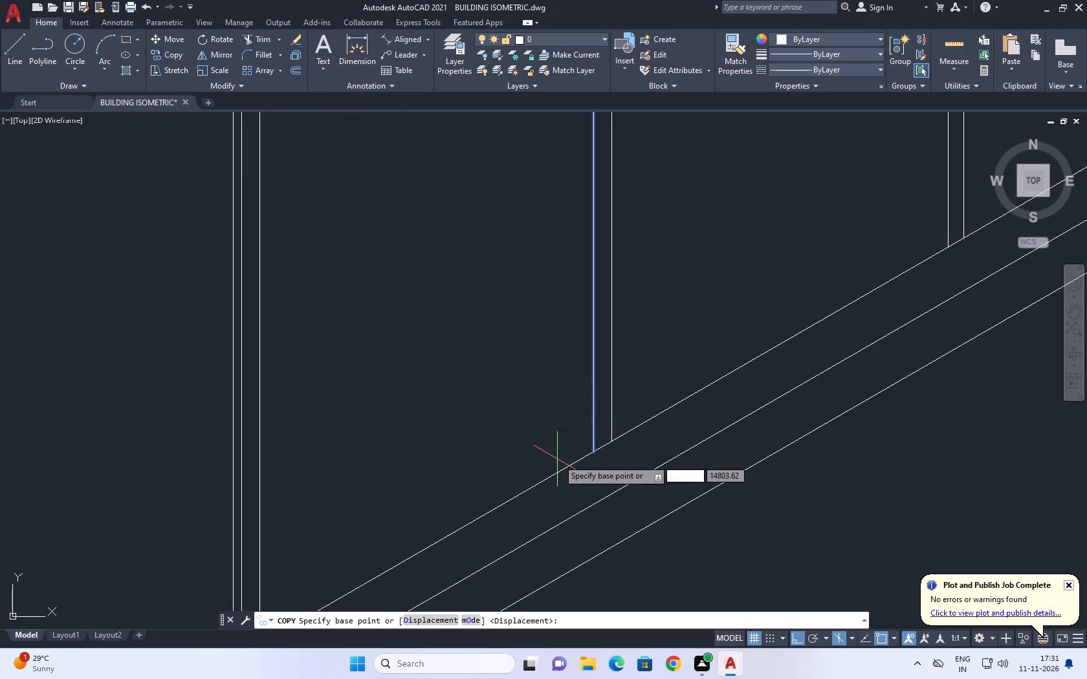
pyautogui.click(558, 459)
pyautogui.write('0.025')
pyautogui.press('Return')
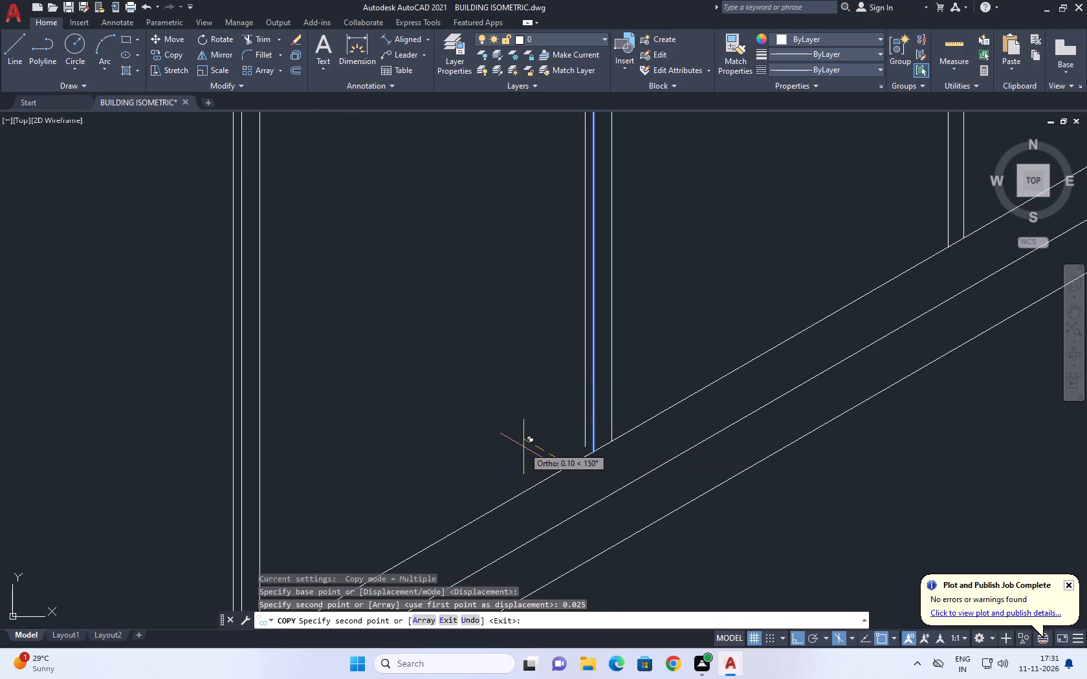
pyautogui.rightClick(503, 374)
pyautogui.click(530, 382)
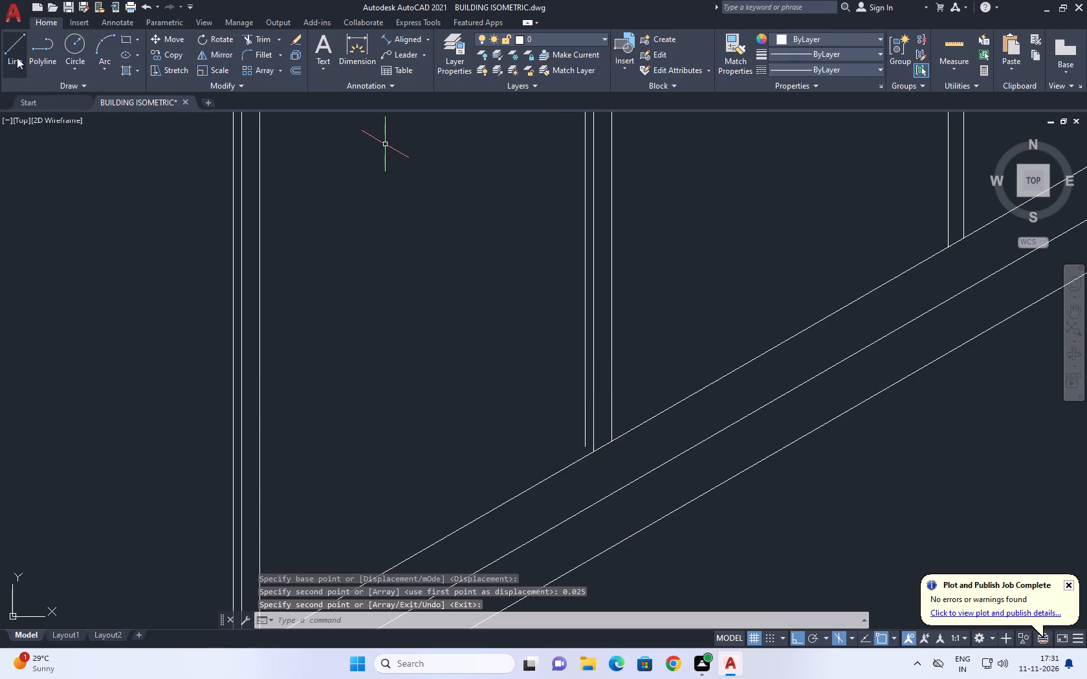
# Draw a short line joining the lower ends of the second divider's near-side line and its depth copy.
pyautogui.click(16, 61)
pyautogui.scroll(4, 568, 451)
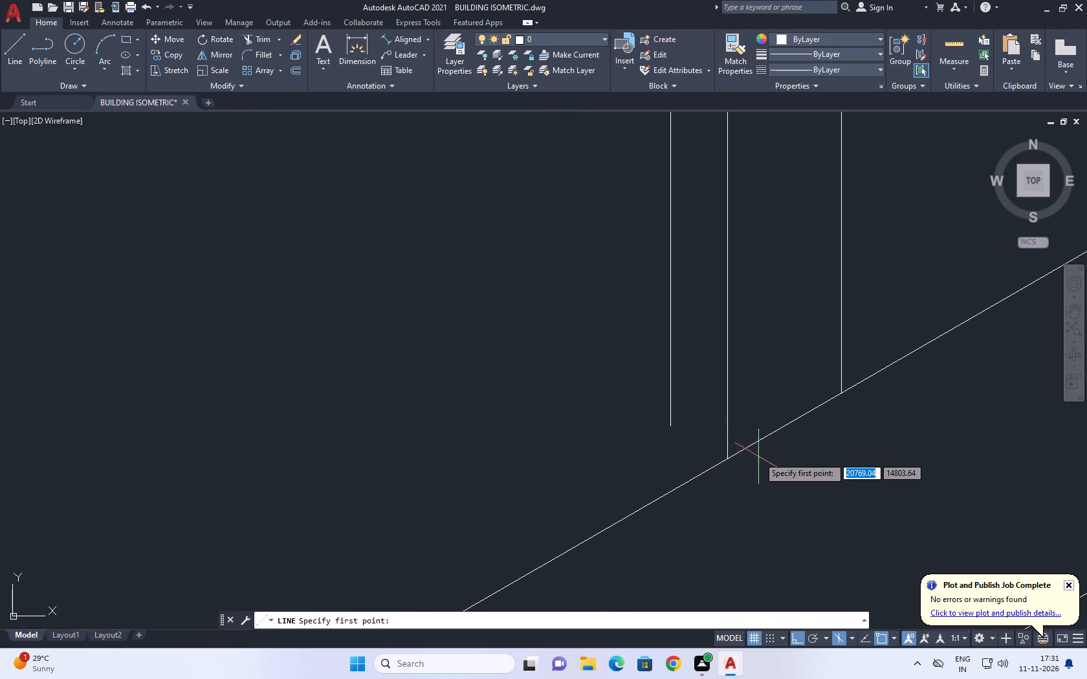
pyautogui.click(725, 456)
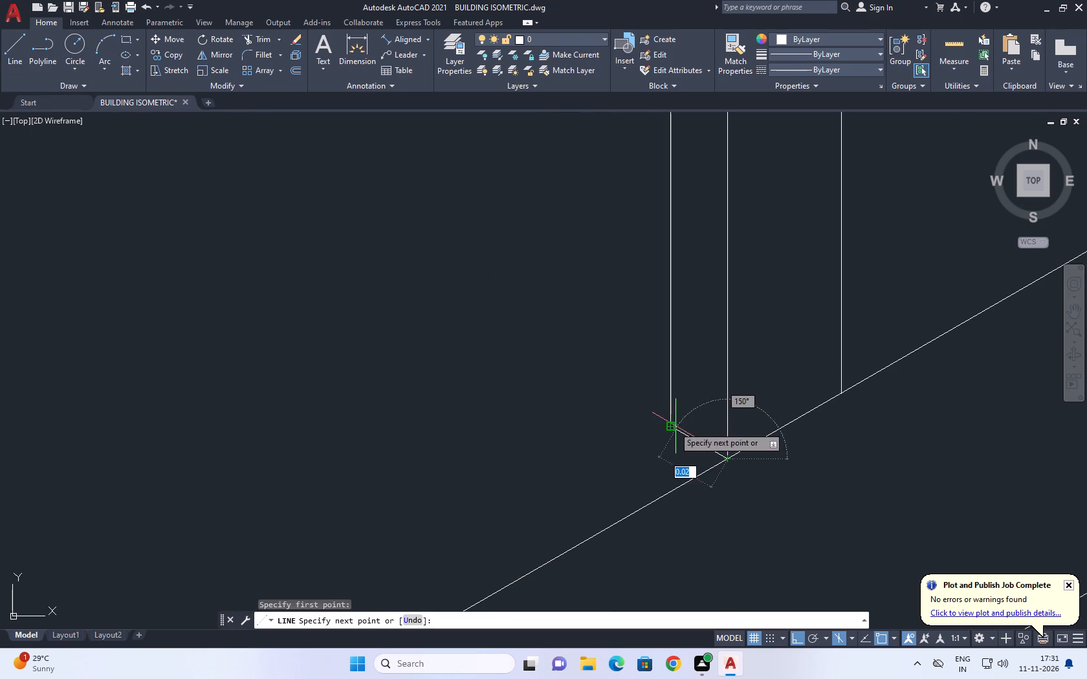
pyautogui.moveTo(672, 426); pyautogui.dragTo(673, 434)
pyautogui.rightClick(548, 377)
pyautogui.click(616, 392)
# Trim the top of the second divider's depth line where it passes above the slab's lower edge.
pyautogui.scroll(-10, 516, 385)
pyautogui.moveTo(664, 299); pyautogui.dragTo(664, 305, button='middle')
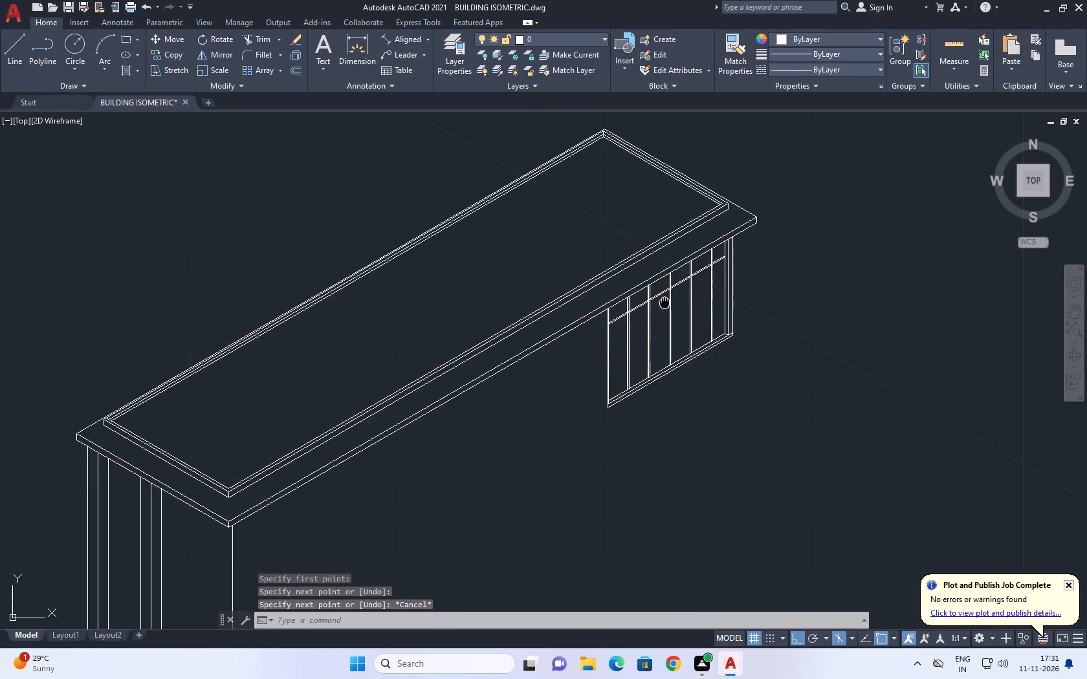
pyautogui.moveTo(664, 305); pyautogui.dragTo(665, 350, button='middle')
pyautogui.scroll(6, 648, 339)
pyautogui.moveTo(704, 303); pyautogui.dragTo(620, 460, button='middle')
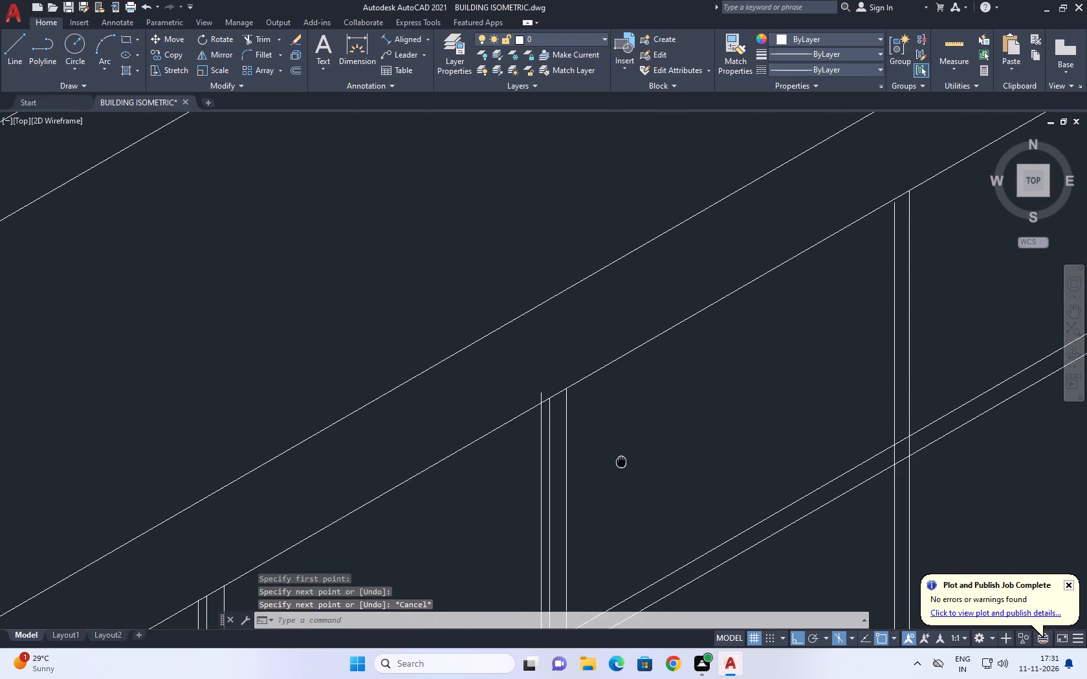
pyautogui.moveTo(620, 460); pyautogui.dragTo(608, 460, button='middle')
pyautogui.scroll(-1, 639, 466)
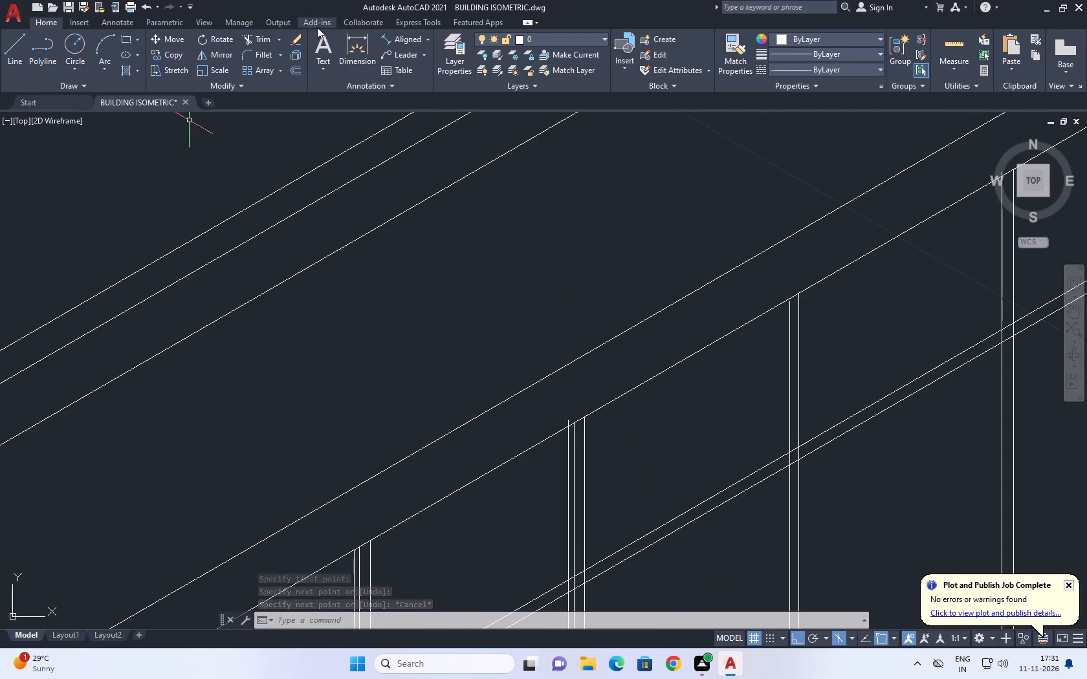
pyautogui.click(260, 36)
pyautogui.scroll(5, 554, 424)
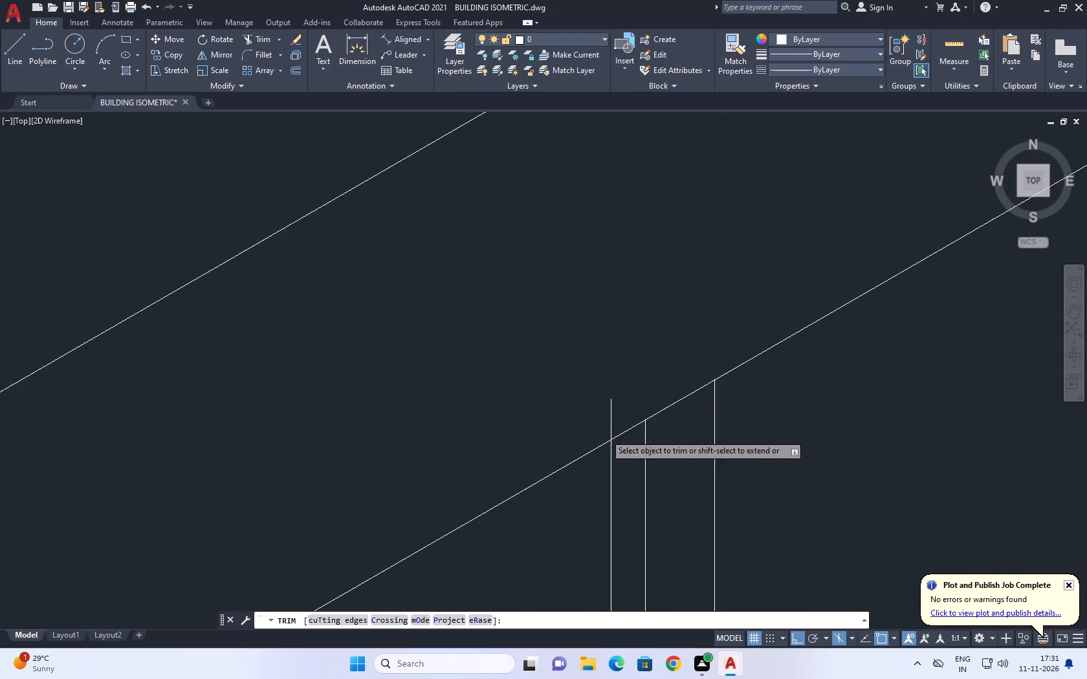
pyautogui.click(652, 372)
pyautogui.moveTo(578, 413); pyautogui.dragTo(572, 422)
pyautogui.rightClick(548, 361)
pyautogui.click(599, 382)
# Copy the third divider's near-side line 0.025 back along the left isoplane, towards the second divider.
pyautogui.scroll(-9, 590, 372)
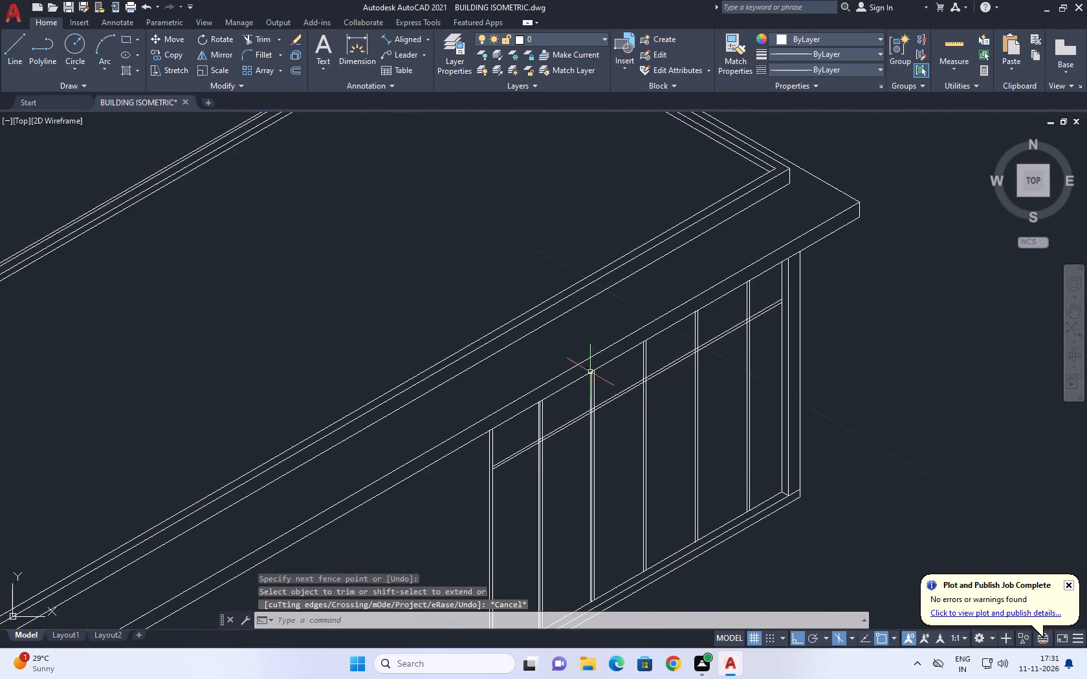
pyautogui.moveTo(675, 409); pyautogui.dragTo(629, 347, button='middle')
pyautogui.scroll(2, 660, 363)
pyautogui.moveTo(587, 469); pyautogui.dragTo(621, 374, button='middle')
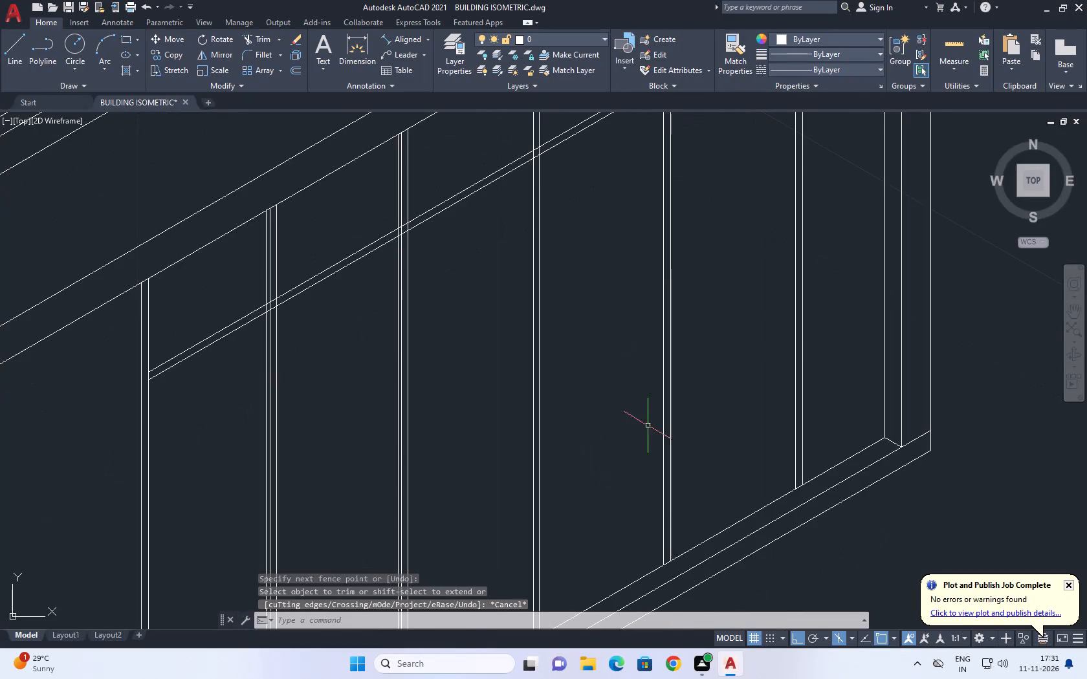
pyautogui.moveTo(643, 435); pyautogui.dragTo(692, 311, button='middle')
pyautogui.moveTo(593, 484); pyautogui.dragTo(653, 353, button='middle')
pyautogui.scroll(1, 636, 379)
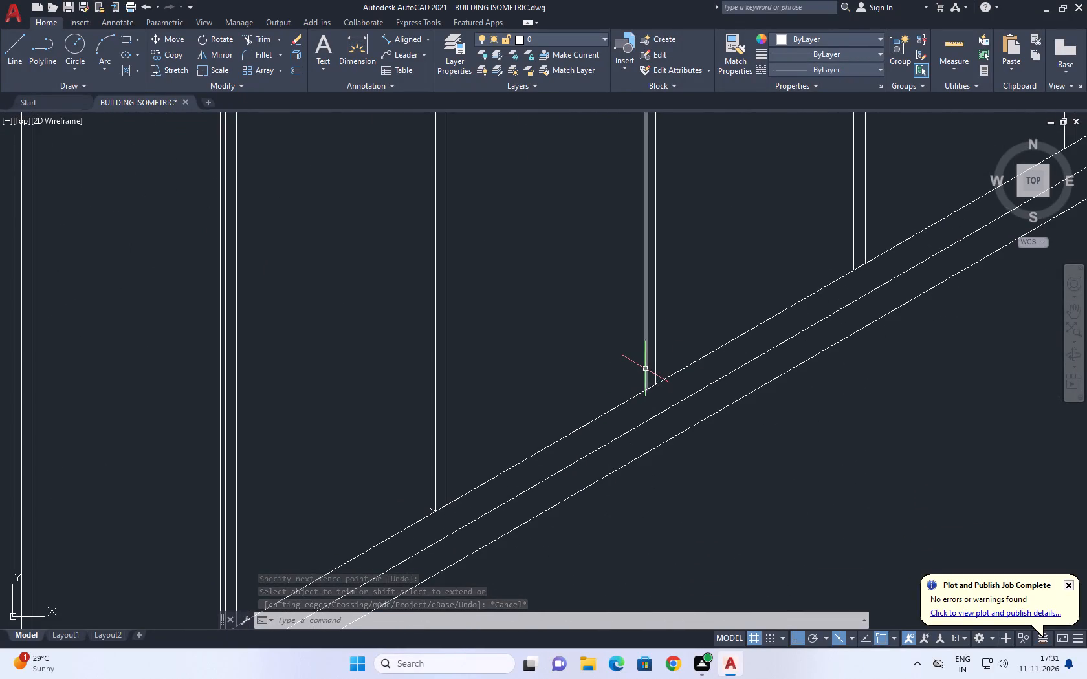
pyautogui.click(645, 369)
pyautogui.click(165, 53)
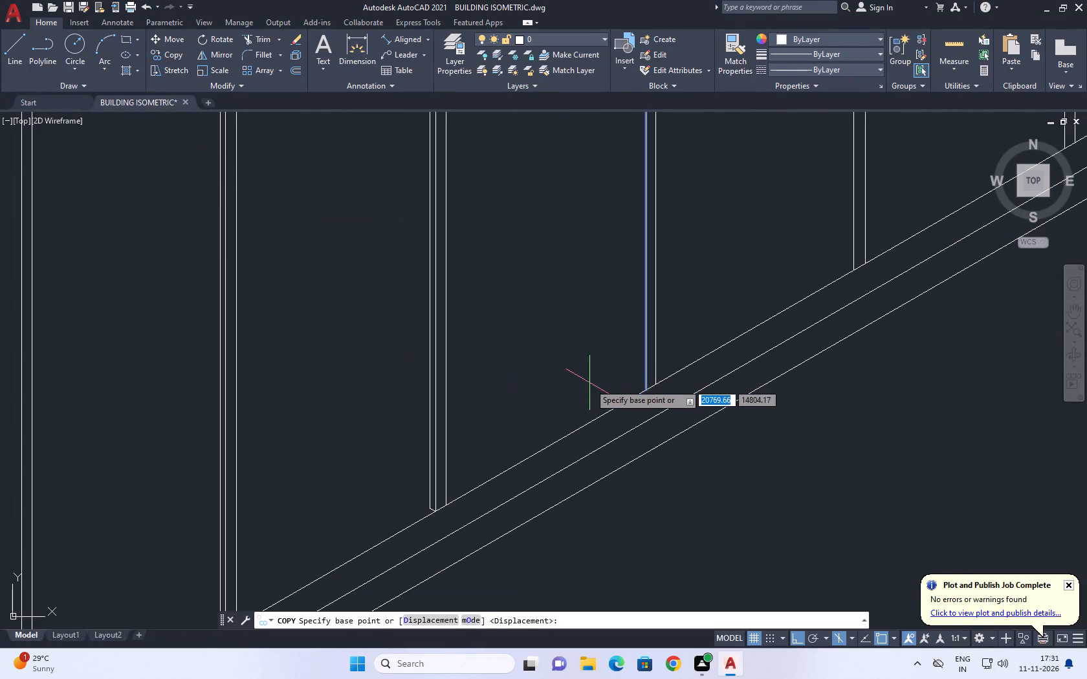
pyautogui.scroll(3, 591, 386)
pyautogui.click(809, 407)
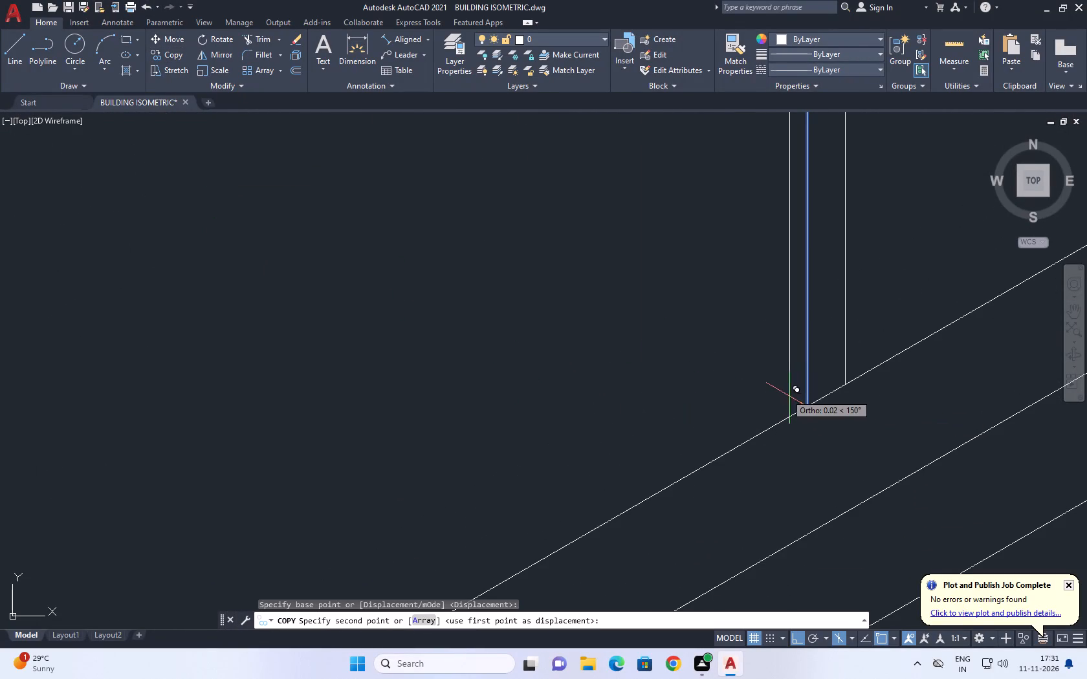
pyautogui.write('0.23')
pyautogui.press('BackSpace')
pyautogui.press('BackSpace')
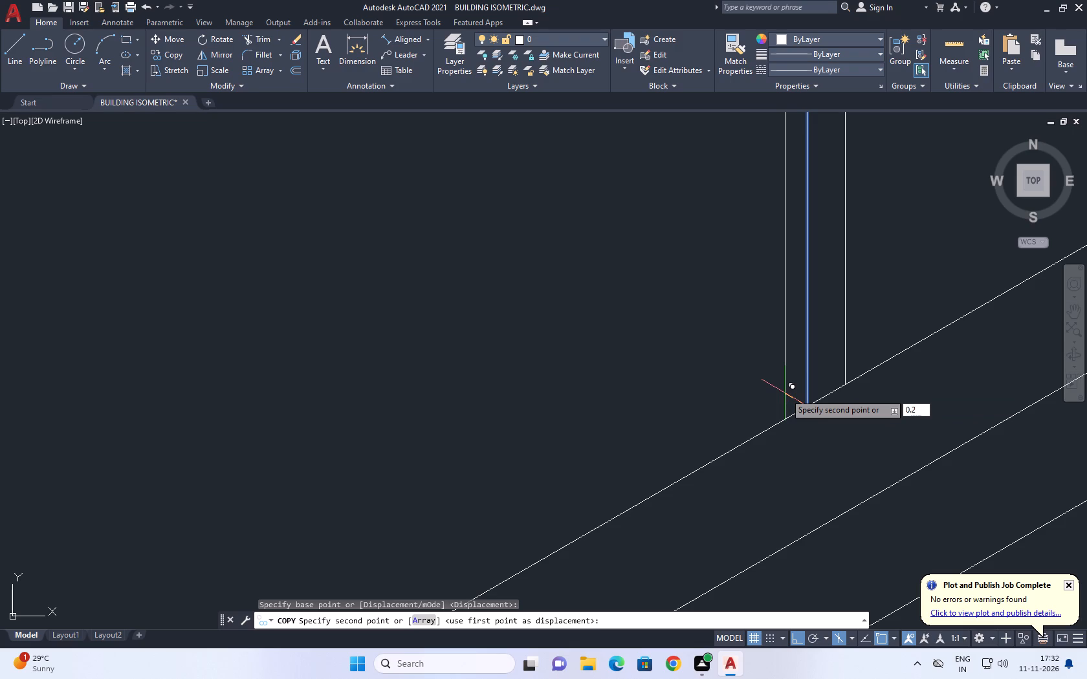
pyautogui.write('05')
pyautogui.press('BackSpace')
pyautogui.press('BackSpace')
pyautogui.write('025')
pyautogui.press('Return')
pyautogui.rightClick(701, 382)
pyautogui.click(721, 394)
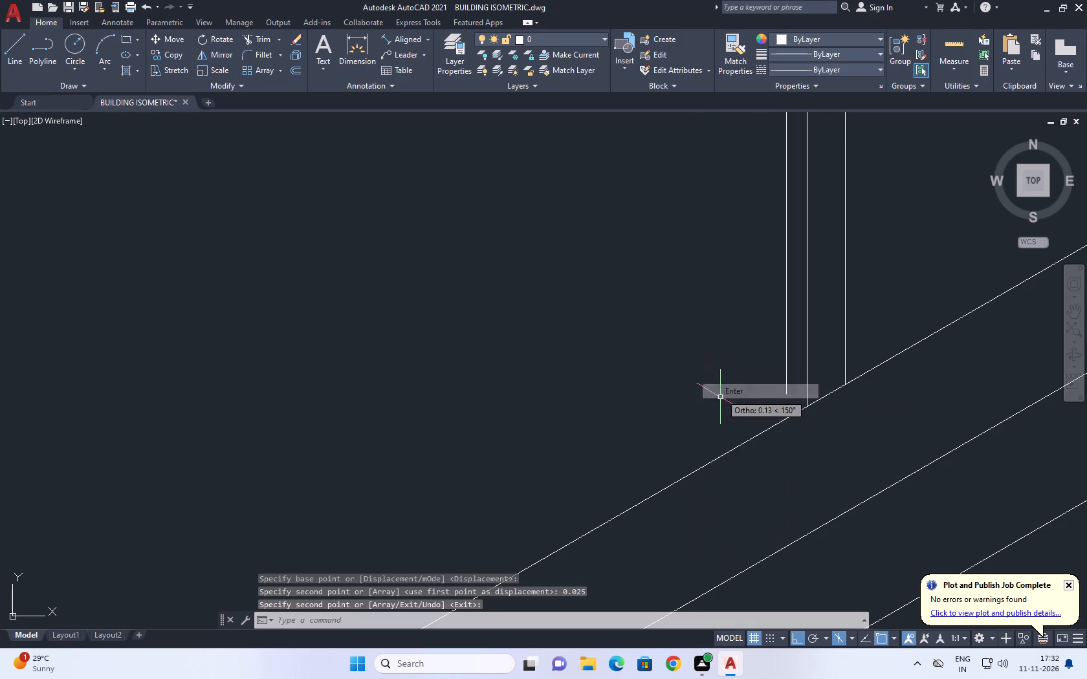
pyautogui.rightClick(699, 339)
pyautogui.click(661, 340)
pyautogui.moveTo(627, 367); pyautogui.dragTo(621, 367)
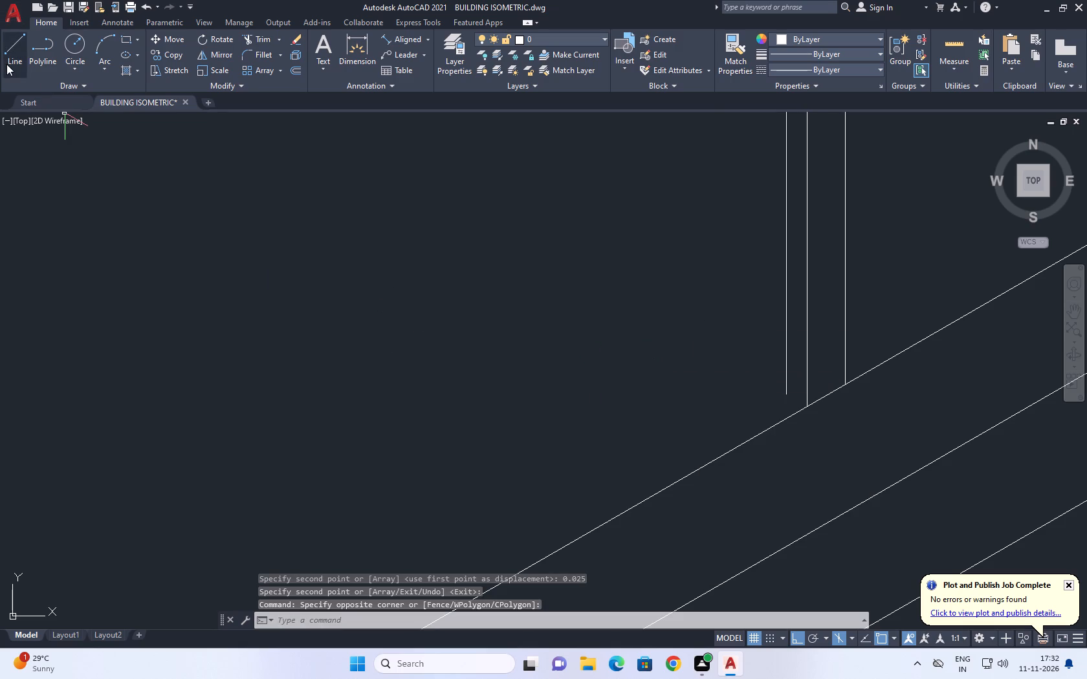
# Draw a short line joining the lower ends of the third divider's near-side line and its 0.025 depth copy.
pyautogui.click(6, 64)
pyautogui.scroll(3, 782, 389)
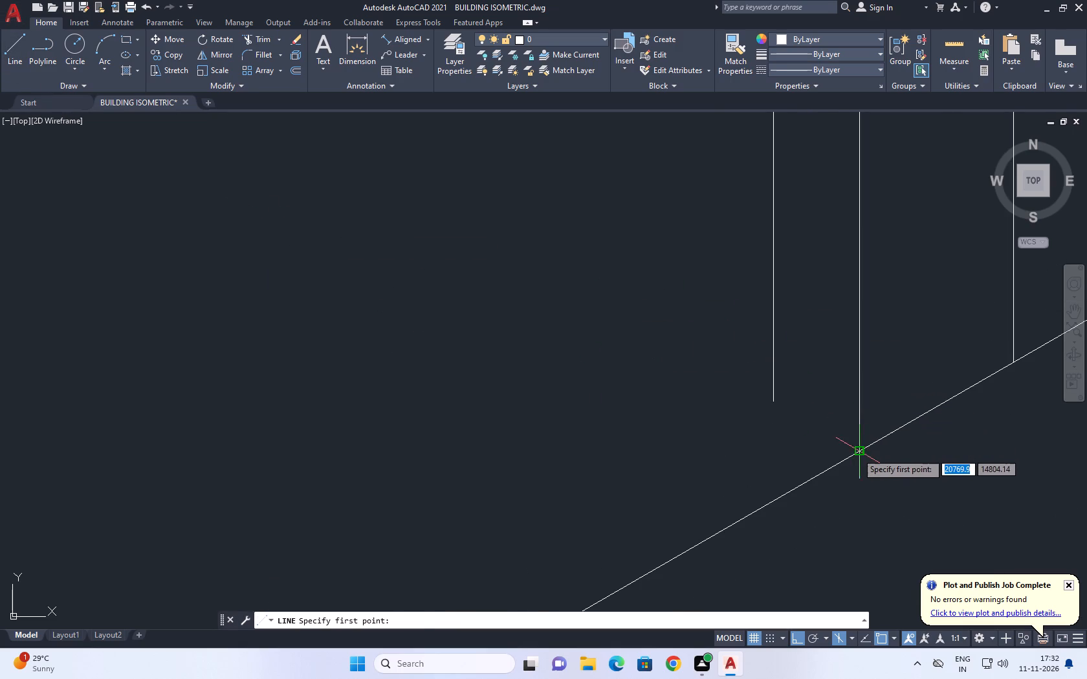
pyautogui.click(859, 455)
pyautogui.click(769, 401)
pyautogui.rightClick(586, 301)
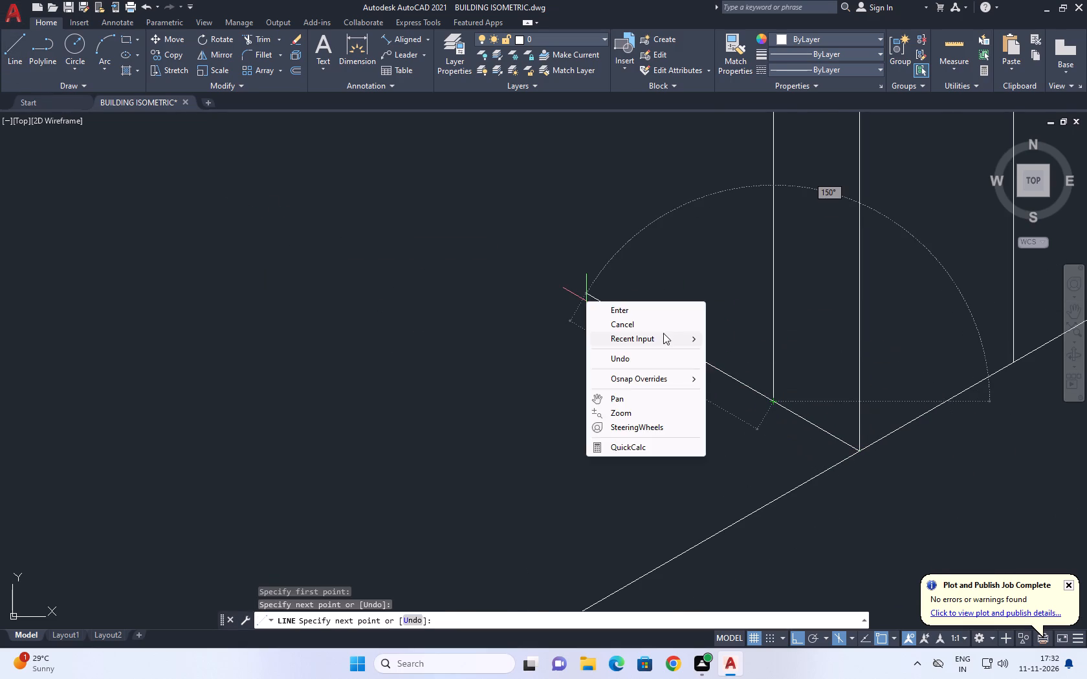
pyautogui.click(657, 327)
# Trim the top of the third divider's depth line where it passes above the slab's lower edge.
pyautogui.scroll(-6, 602, 333)
pyautogui.scroll(-3, 669, 296)
pyautogui.moveTo(648, 235); pyautogui.dragTo(684, 393, button='middle')
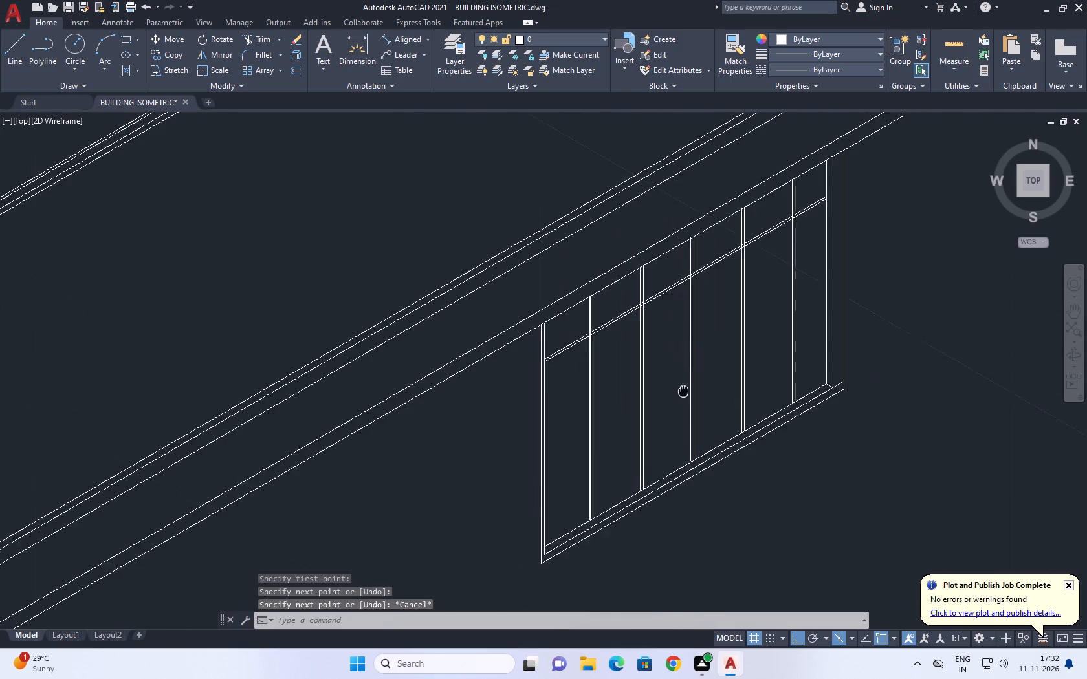
pyautogui.moveTo(684, 393); pyautogui.dragTo(701, 388, button='middle')
pyautogui.scroll(1, 793, 204)
pyautogui.scroll(2, 664, 233)
pyautogui.moveTo(684, 260); pyautogui.dragTo(672, 263, button='middle')
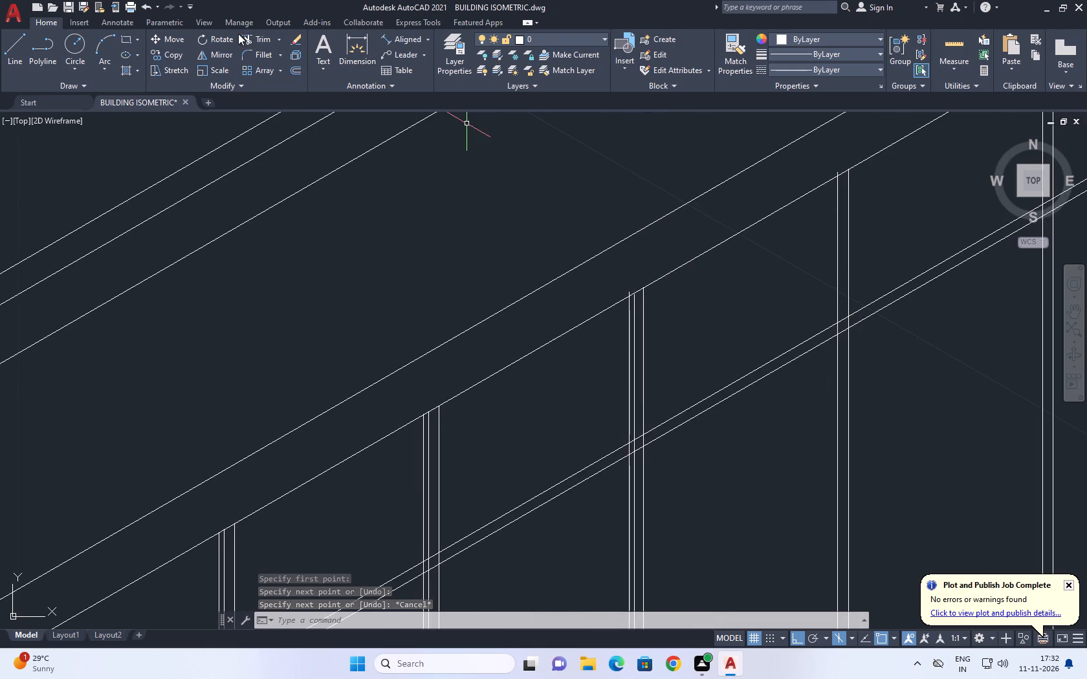
pyautogui.click(238, 34)
pyautogui.click(257, 39)
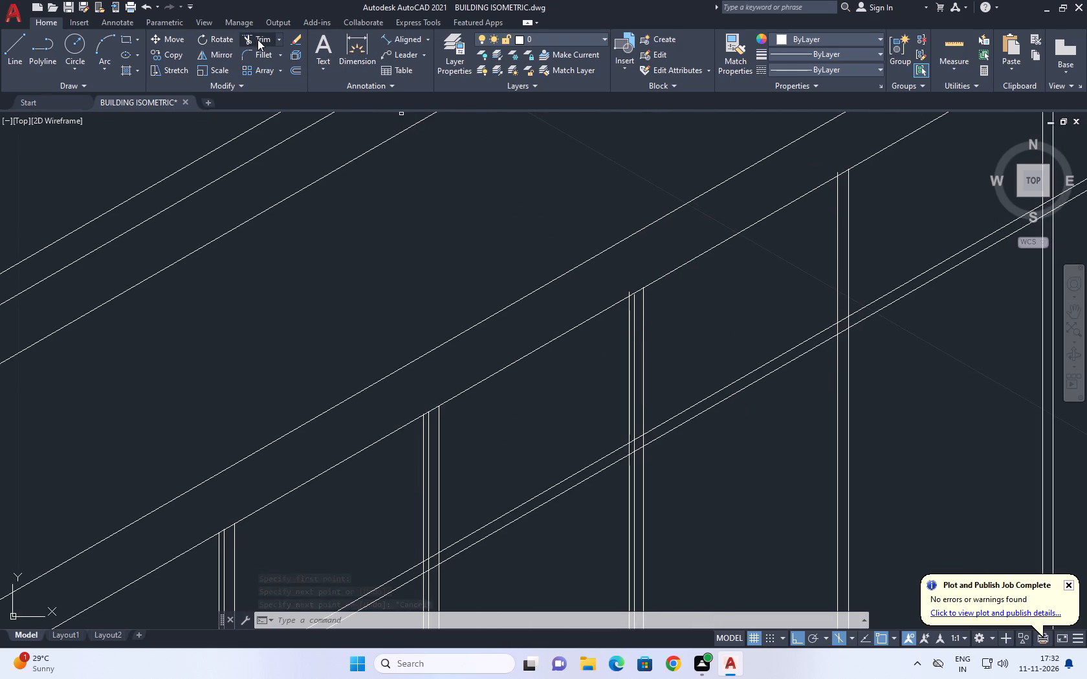
pyautogui.scroll(5, 631, 296)
pyautogui.click(631, 276)
pyautogui.click(549, 314)
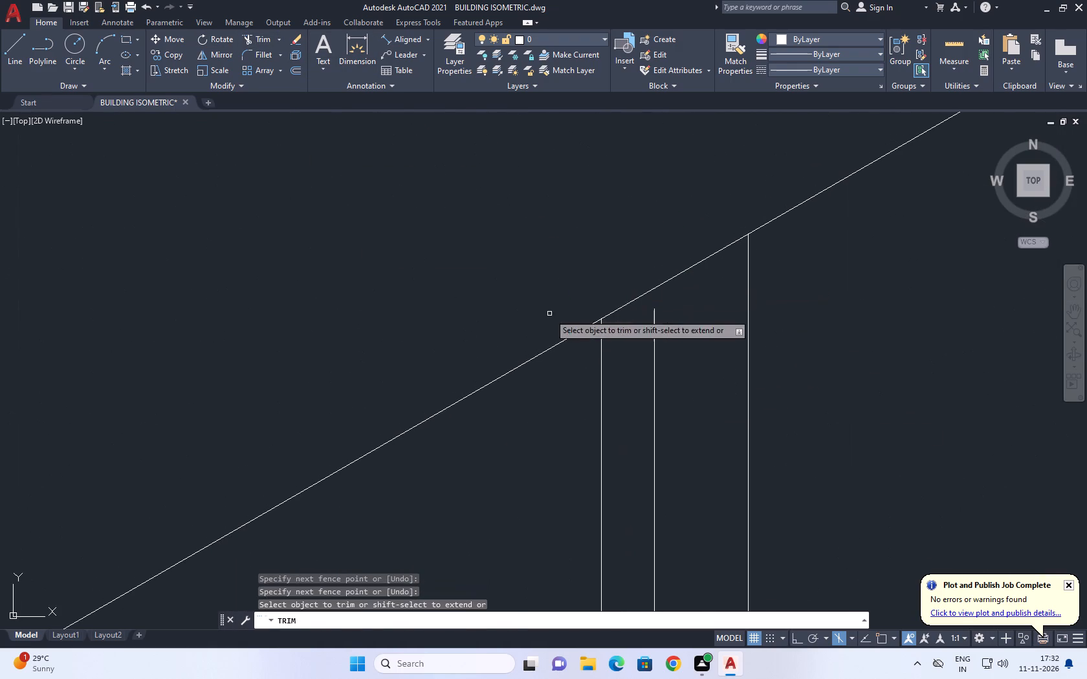
pyautogui.rightClick(558, 226)
pyautogui.click(620, 259)
pyautogui.click(611, 250)
# Extend the third divider's near-side line up to the slab's lower edge.
pyautogui.moveTo(586, 292); pyautogui.dragTo(604, 331, button='middle')
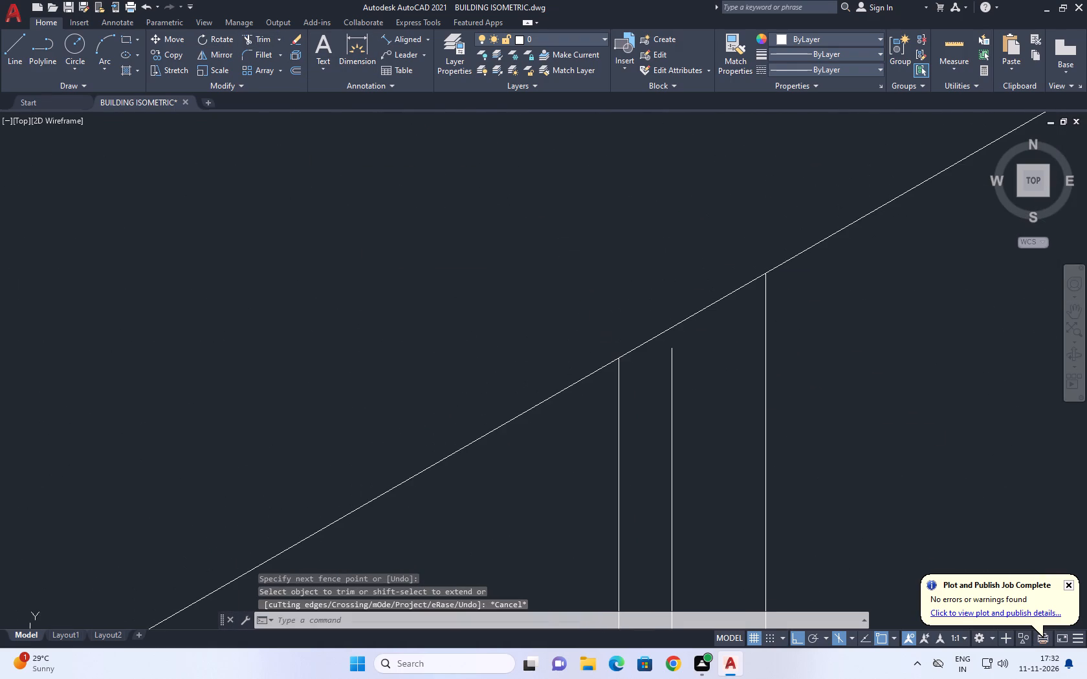
pyautogui.press('e')
pyautogui.press('x')
pyautogui.press('m')
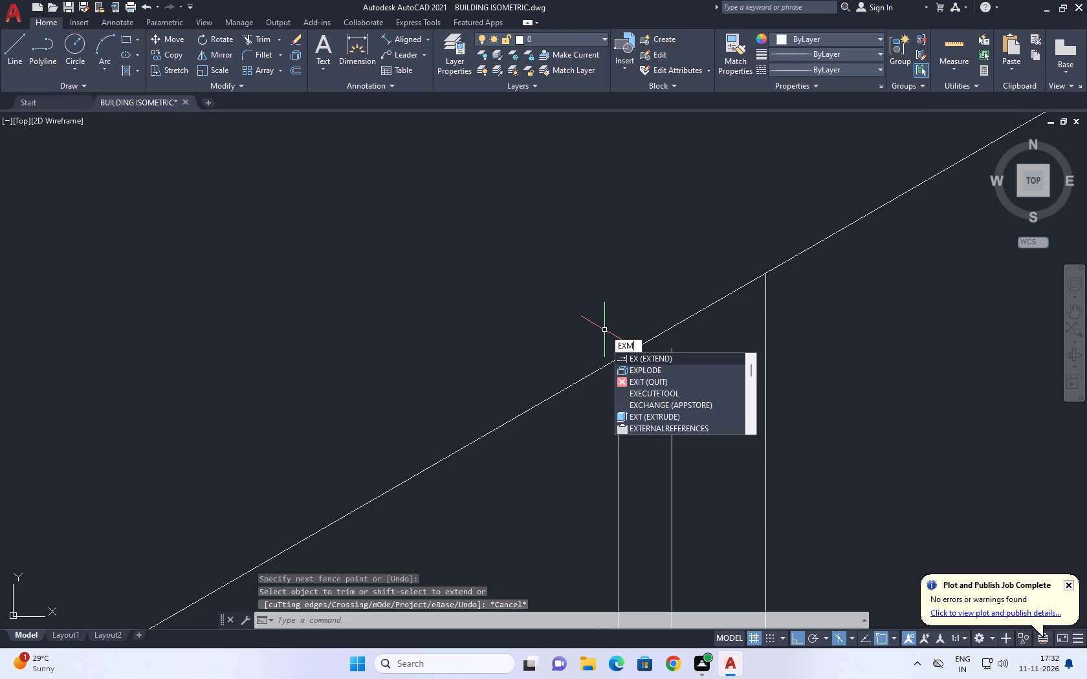
pyautogui.press('Escape')
pyautogui.press('e')
pyautogui.press('x')
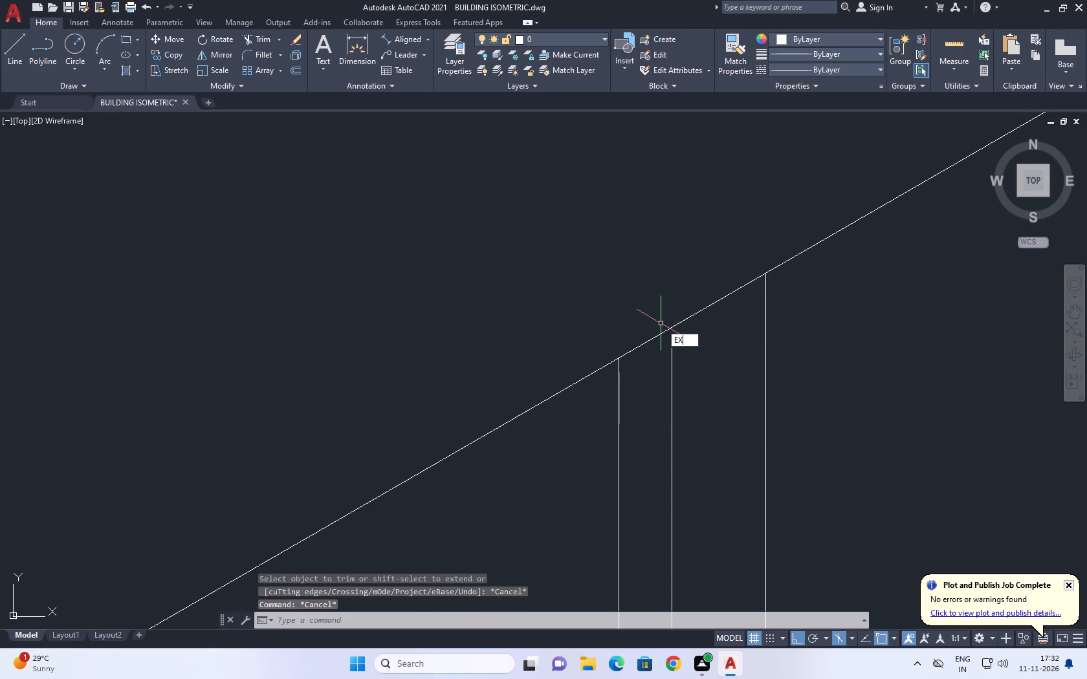
pyautogui.press('space')
pyautogui.click(692, 378)
pyautogui.click(661, 383)
pyautogui.scroll(-3, 628, 326)
pyautogui.moveTo(533, 426); pyautogui.dragTo(584, 281, button='middle')
pyautogui.scroll(-1, 598, 274)
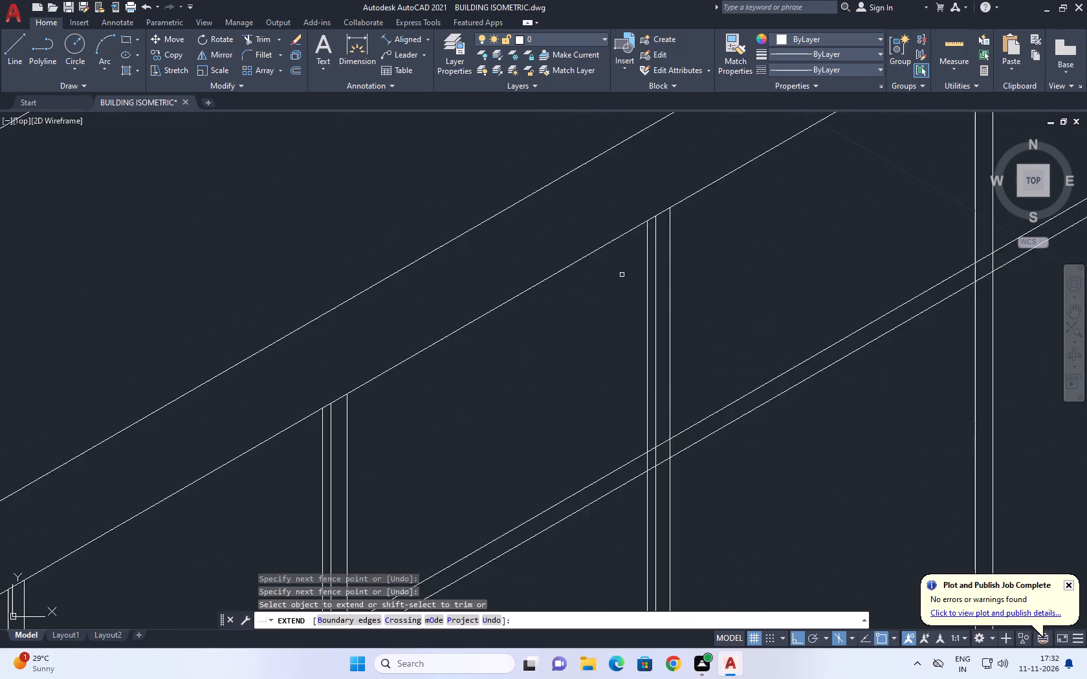
pyautogui.scroll(-2, 647, 283)
pyautogui.scroll(2, 528, 339)
pyautogui.press('Escape')
# Copy the fourth divider's near-side line 0.05 back along the left isoplane, towards the third divider.
pyautogui.scroll(-4, 569, 318)
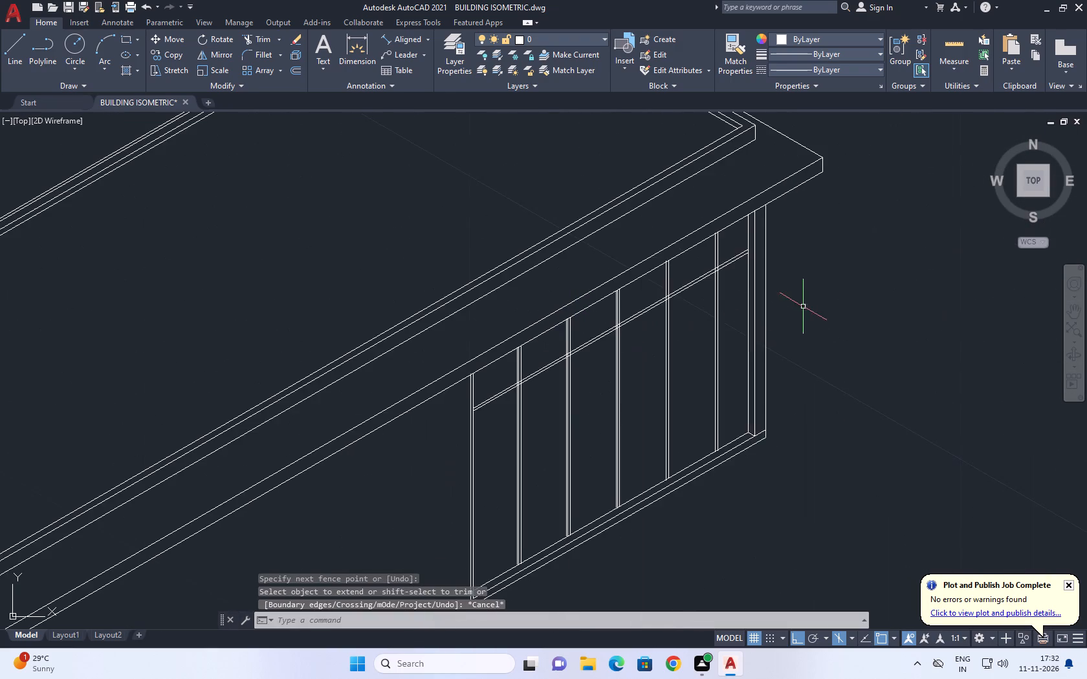
pyautogui.moveTo(802, 305); pyautogui.dragTo(785, 304, button='middle')
pyautogui.scroll(2, 638, 261)
pyautogui.moveTo(699, 302); pyautogui.dragTo(684, 196, button='middle')
pyautogui.scroll(1, 684, 187)
pyautogui.moveTo(657, 422); pyautogui.dragTo(668, 270, button='middle')
pyautogui.moveTo(662, 405); pyautogui.dragTo(664, 308, button='middle')
pyautogui.moveTo(619, 451); pyautogui.dragTo(665, 221, button='middle')
pyautogui.scroll(-2, 697, 235)
pyautogui.scroll(1, 739, 361)
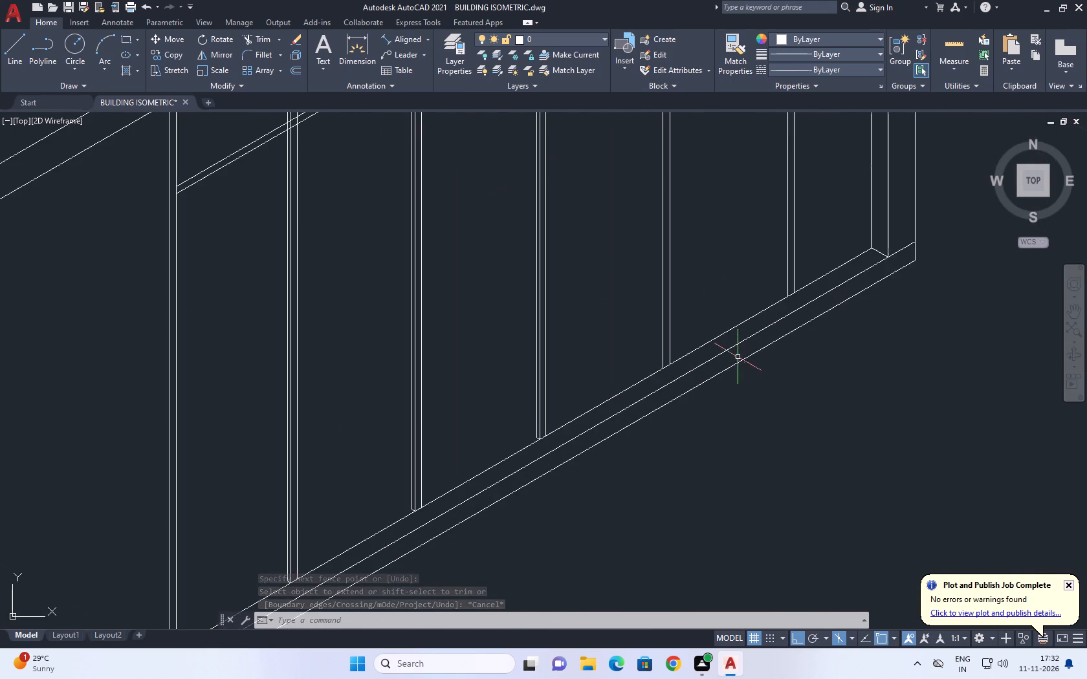
pyautogui.scroll(2, 648, 368)
pyautogui.click(684, 330)
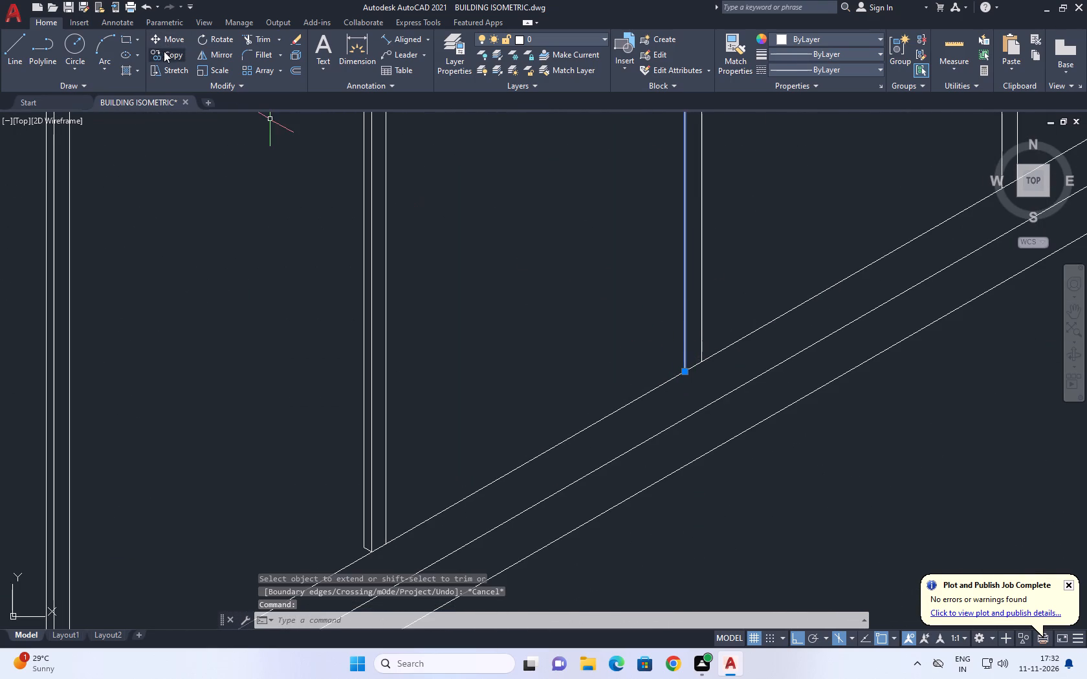
pyautogui.click(166, 51)
pyautogui.scroll(2, 683, 372)
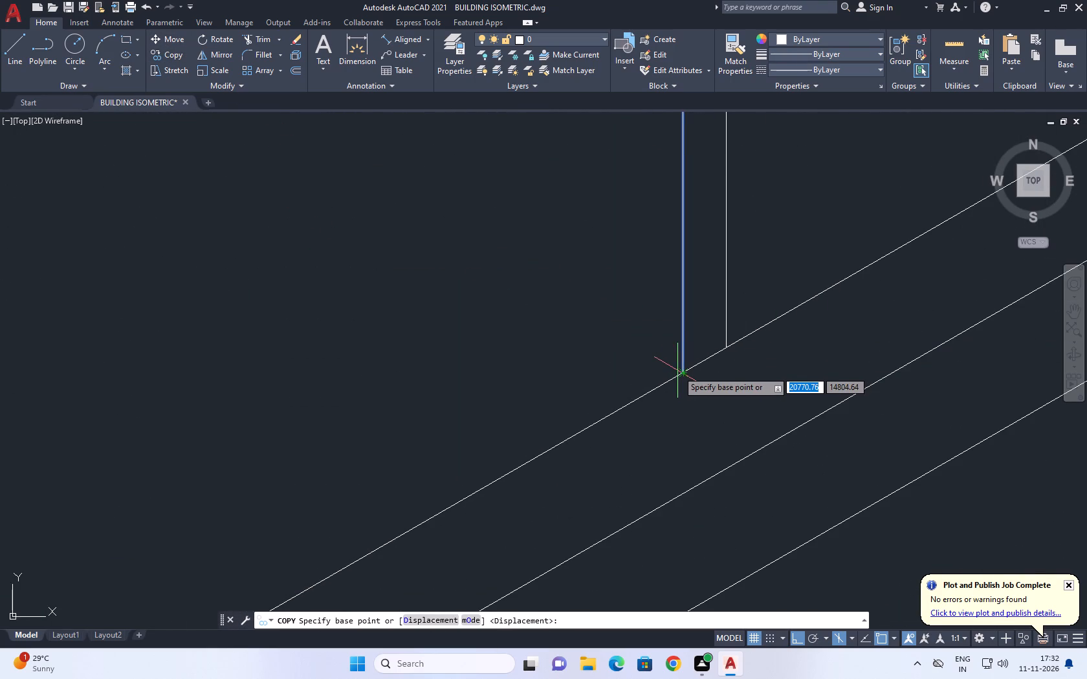
pyautogui.click(682, 372)
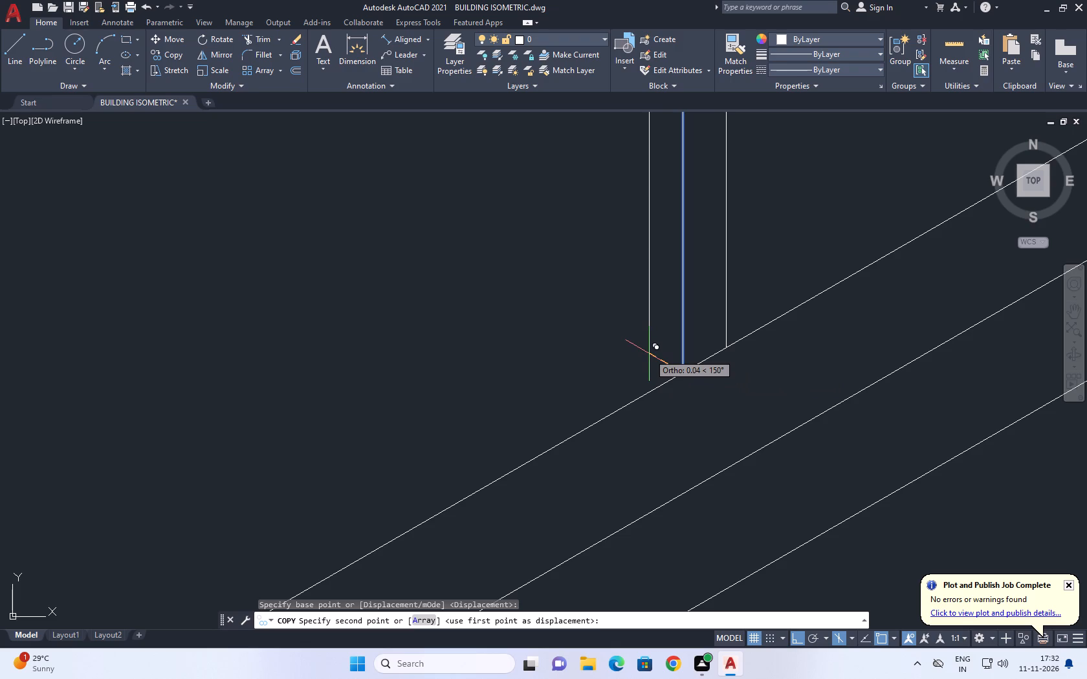
pyautogui.write('0.')
pyautogui.write('05')
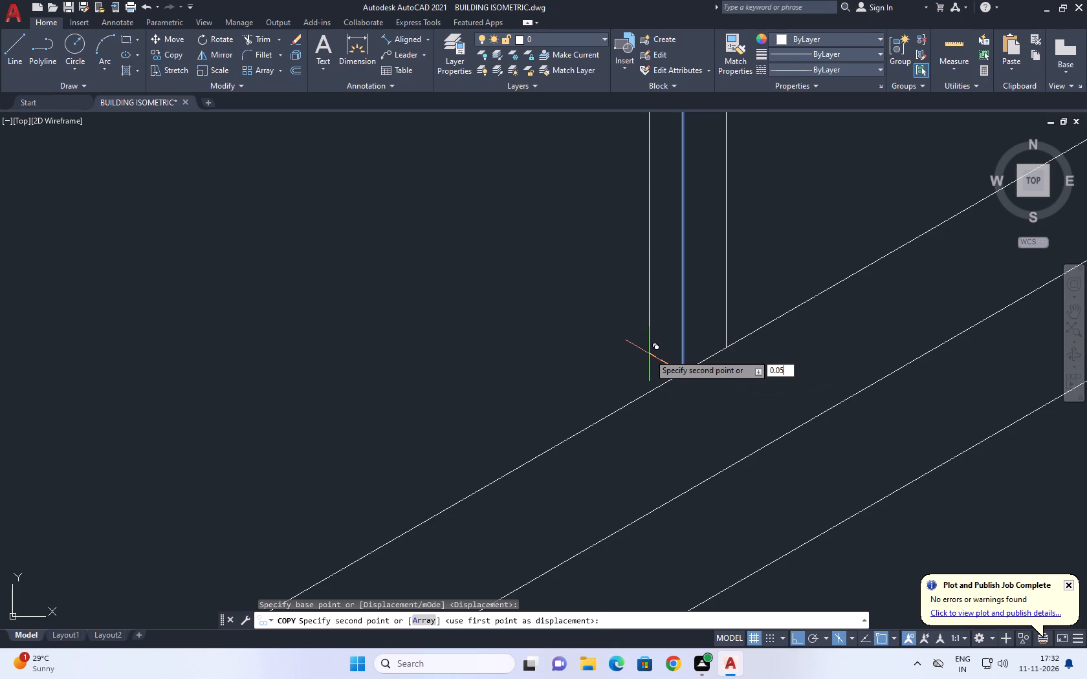
pyautogui.press('Return')
pyautogui.rightClick(567, 336)
pyautogui.click(593, 351)
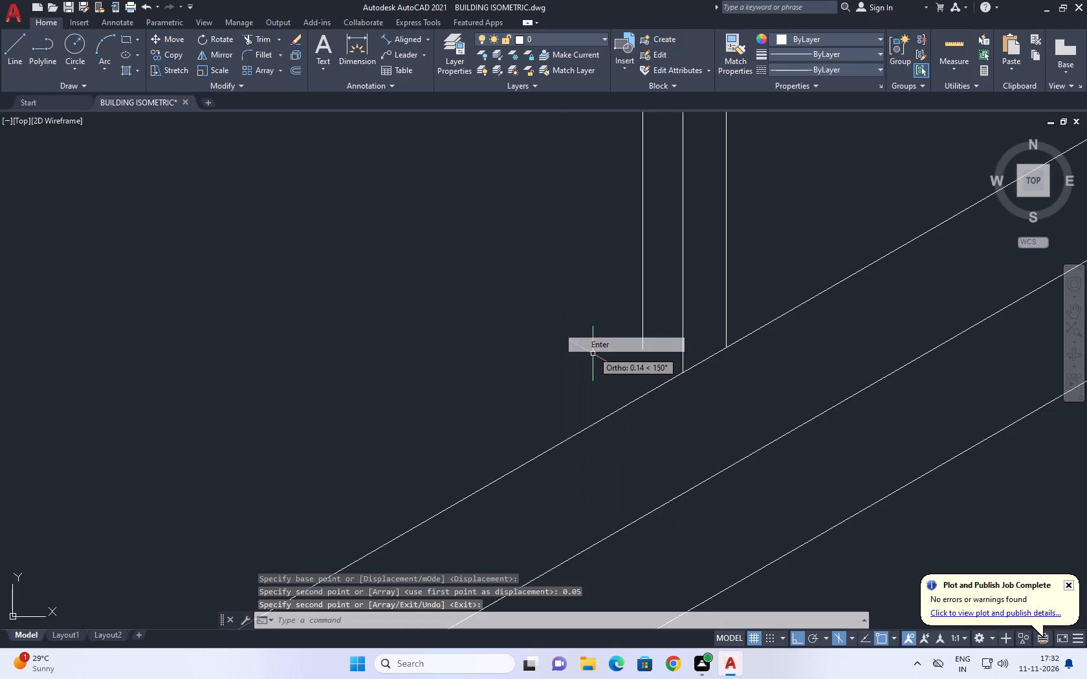
# Draw a short line joining the lower ends of the fourth divider's near-side line and its 0.05 depth copy.
pyautogui.click(12, 60)
pyautogui.scroll(2, 696, 373)
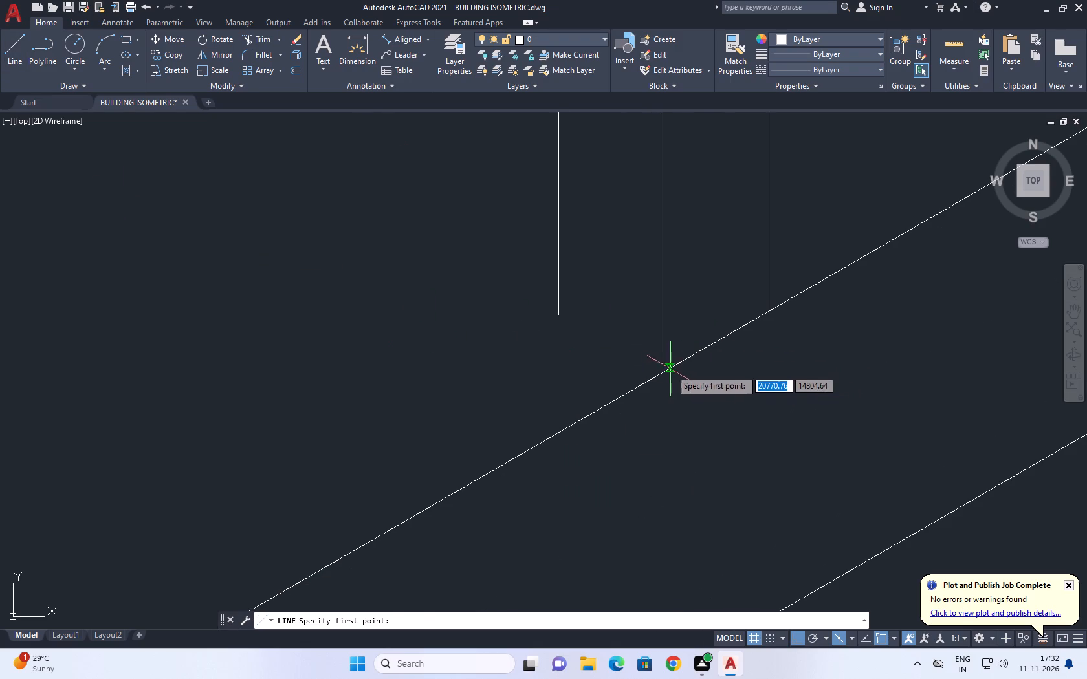
pyautogui.click(662, 374)
pyautogui.click(559, 318)
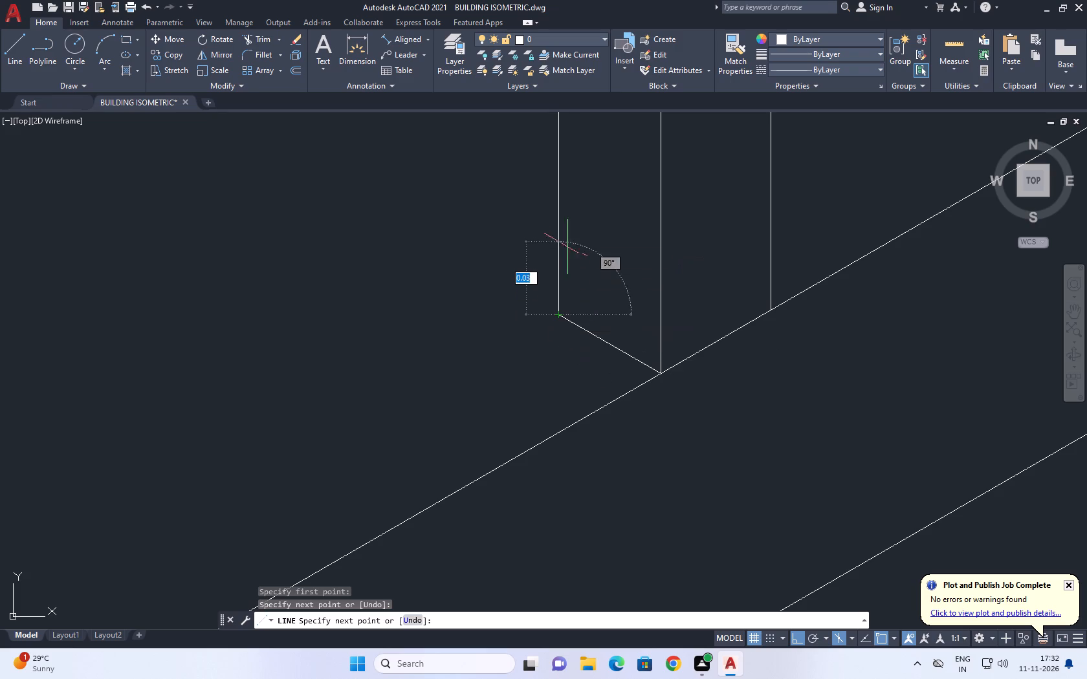
pyautogui.rightClick(561, 239)
pyautogui.click(612, 263)
# Trim the tops of the fourth divider's near-side line and depth line where they pass above the slab's lower edge.
pyautogui.scroll(-9, 607, 291)
pyautogui.moveTo(612, 202); pyautogui.dragTo(614, 269, button='middle')
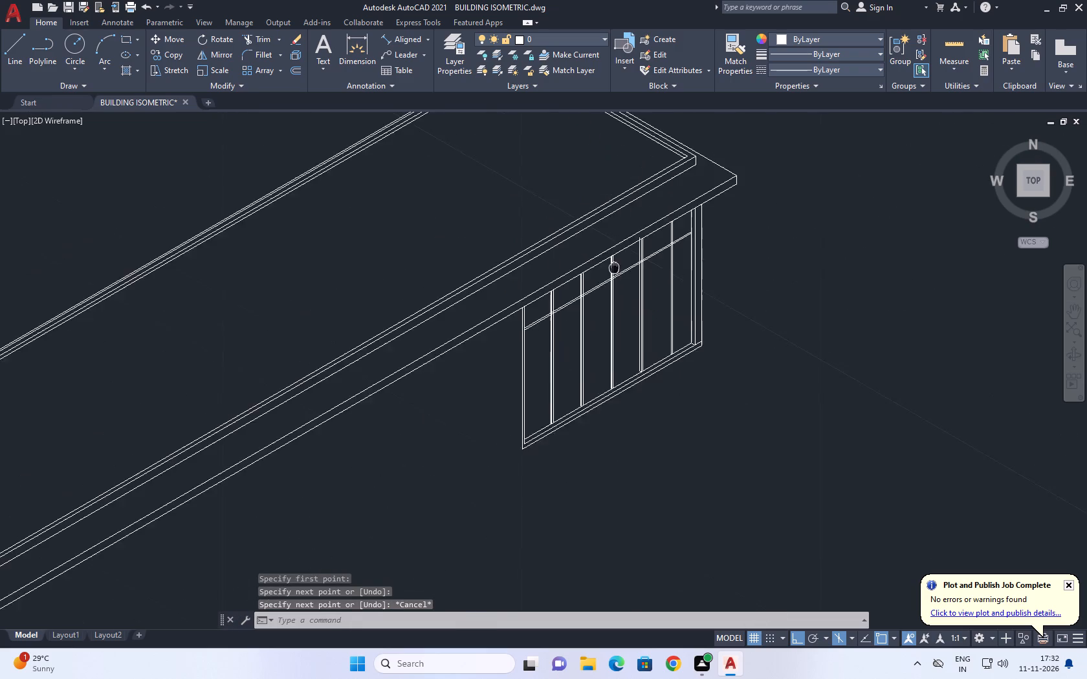
pyautogui.scroll(2, 663, 271)
pyautogui.moveTo(600, 195); pyautogui.dragTo(601, 326, button='middle')
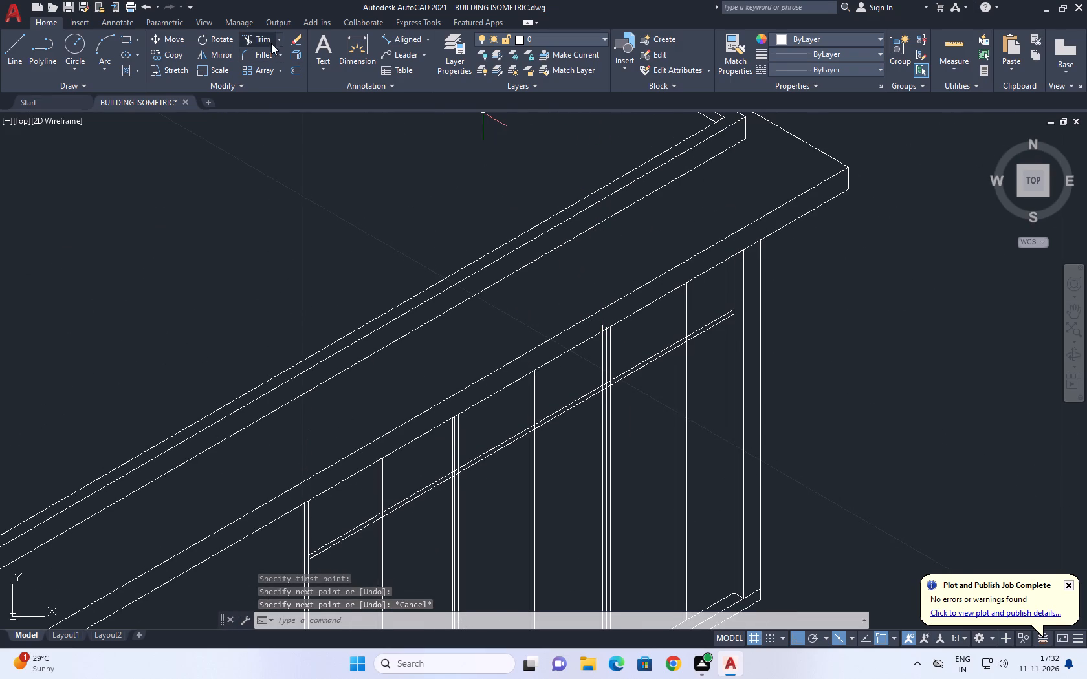
pyautogui.click(254, 37)
pyautogui.scroll(5, 598, 340)
pyautogui.click(660, 277)
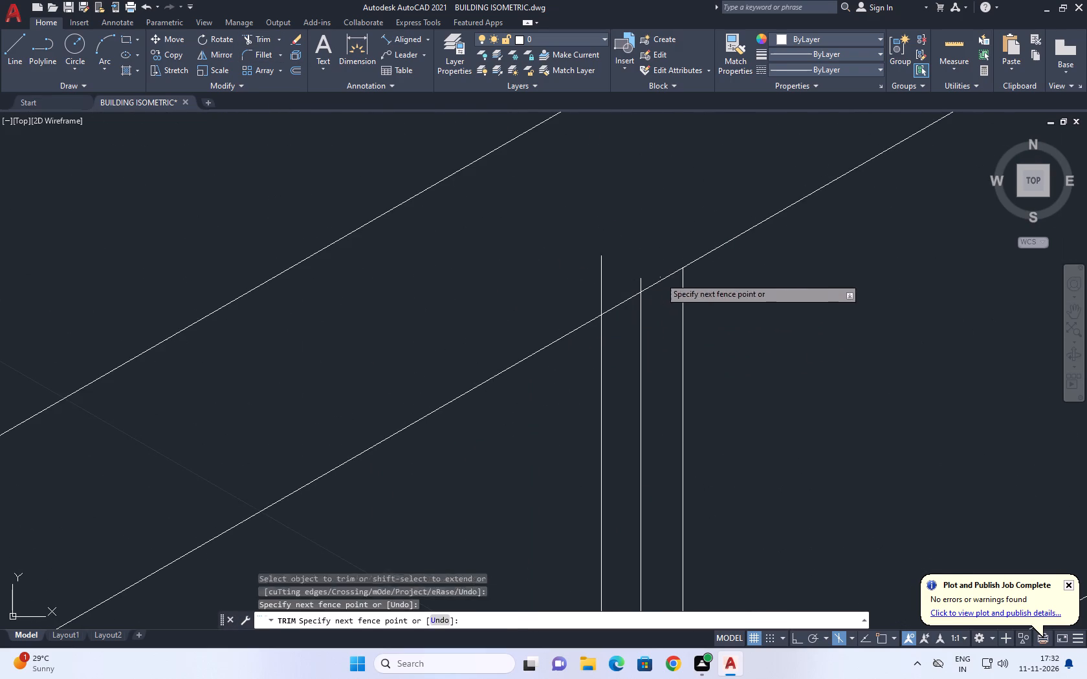
pyautogui.click(527, 302)
pyautogui.rightClick(665, 222)
pyautogui.click(709, 246)
# Copy the fifth divider's near-side line 0.05 back along the left isoplane, towards the fourth divider.
pyautogui.scroll(-1, 603, 253)
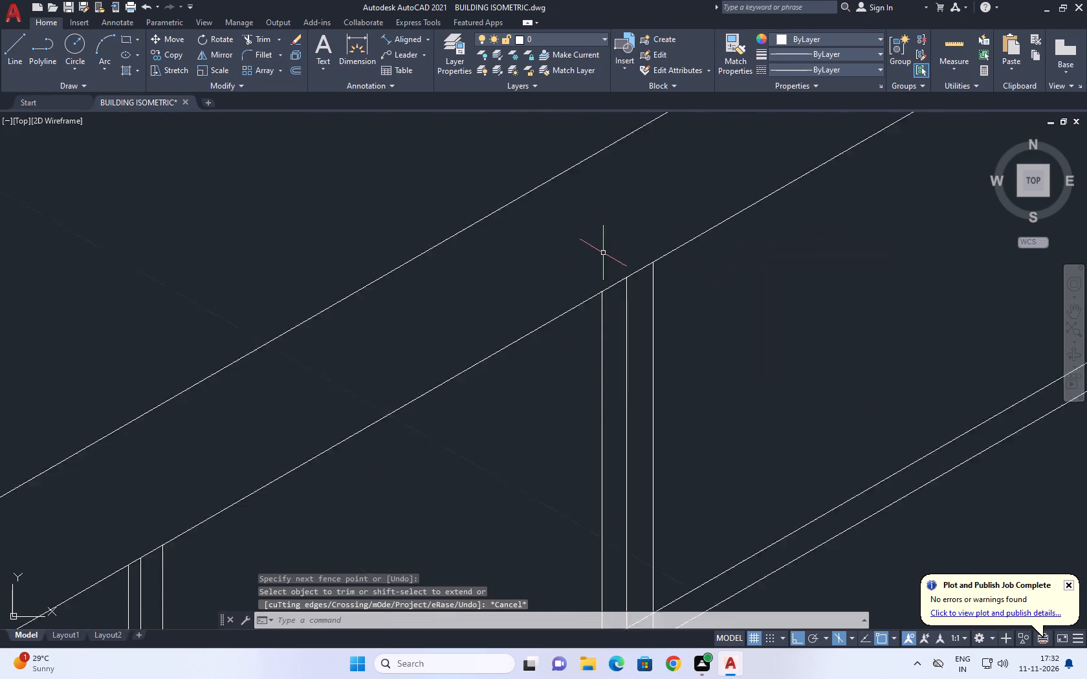
pyautogui.scroll(-6, 602, 253)
pyautogui.moveTo(647, 375); pyautogui.dragTo(676, 343, button='middle')
pyautogui.moveTo(692, 413); pyautogui.dragTo(785, 331, button='middle')
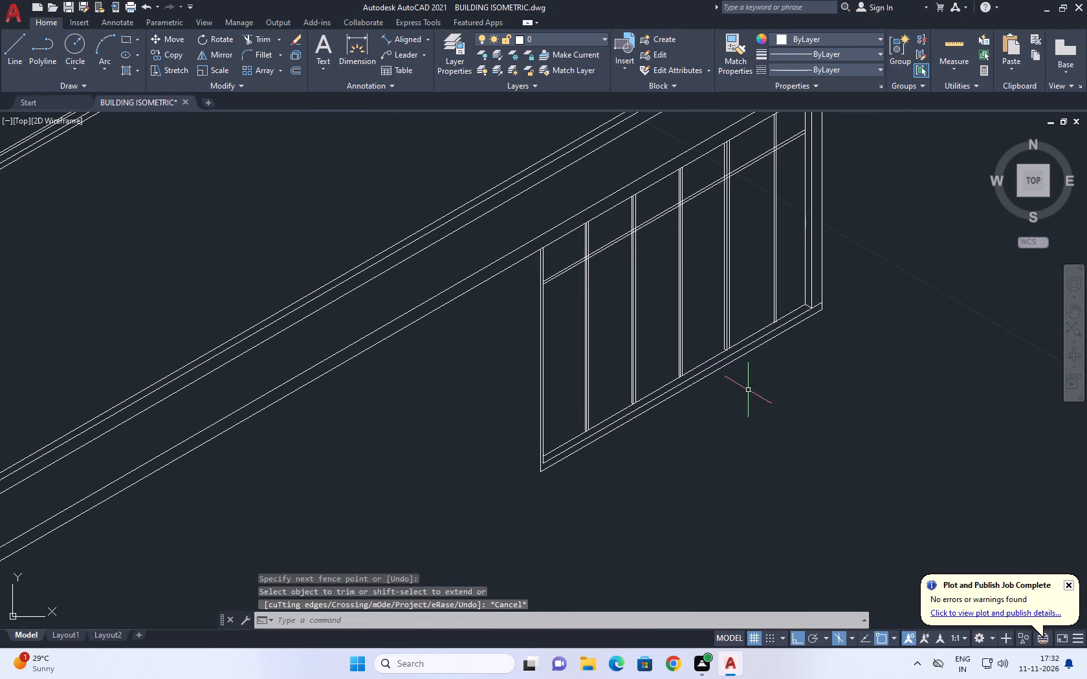
pyautogui.scroll(4, 766, 326)
pyautogui.click(780, 292)
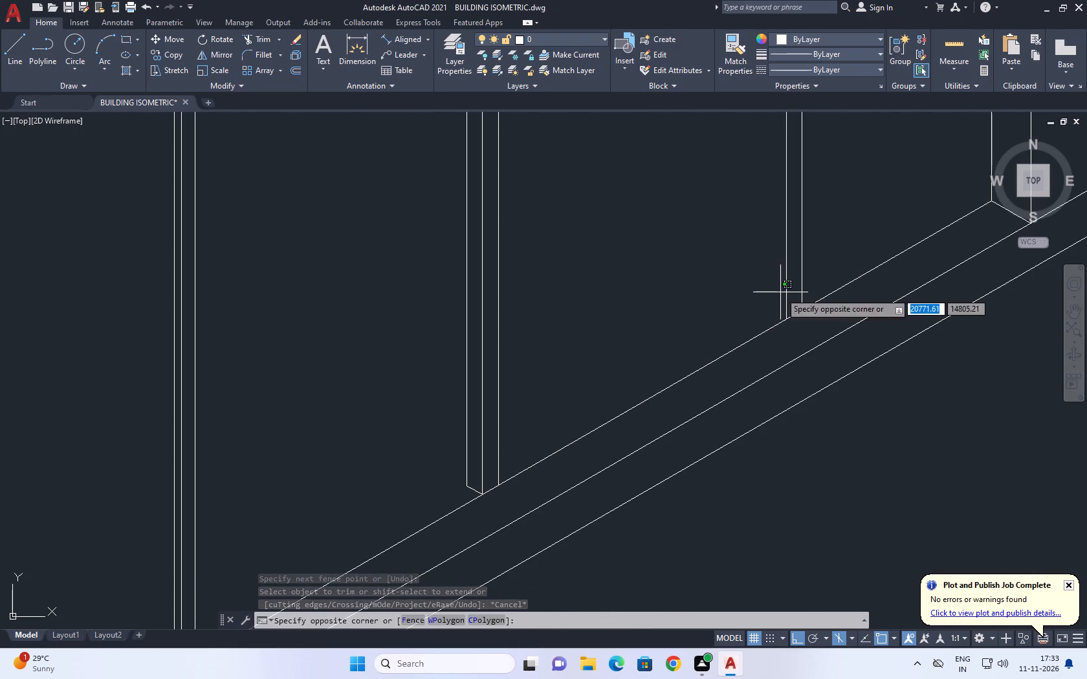
pyautogui.moveTo(784, 289); pyautogui.dragTo(784, 283)
pyautogui.click(788, 281)
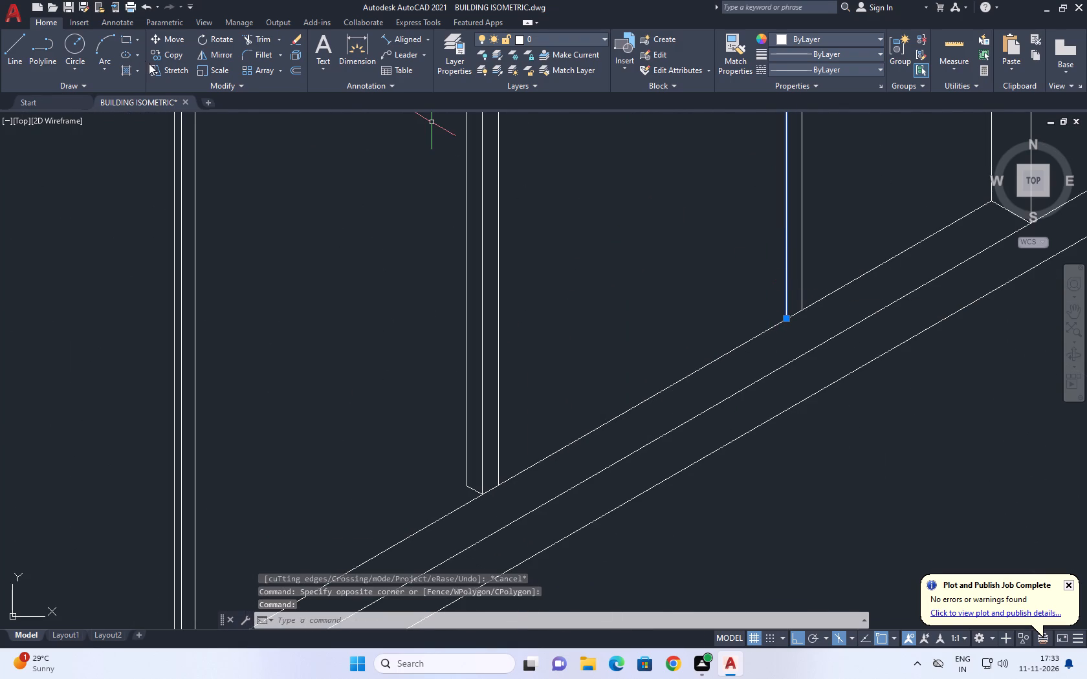
pyautogui.click(175, 54)
pyautogui.scroll(2, 776, 314)
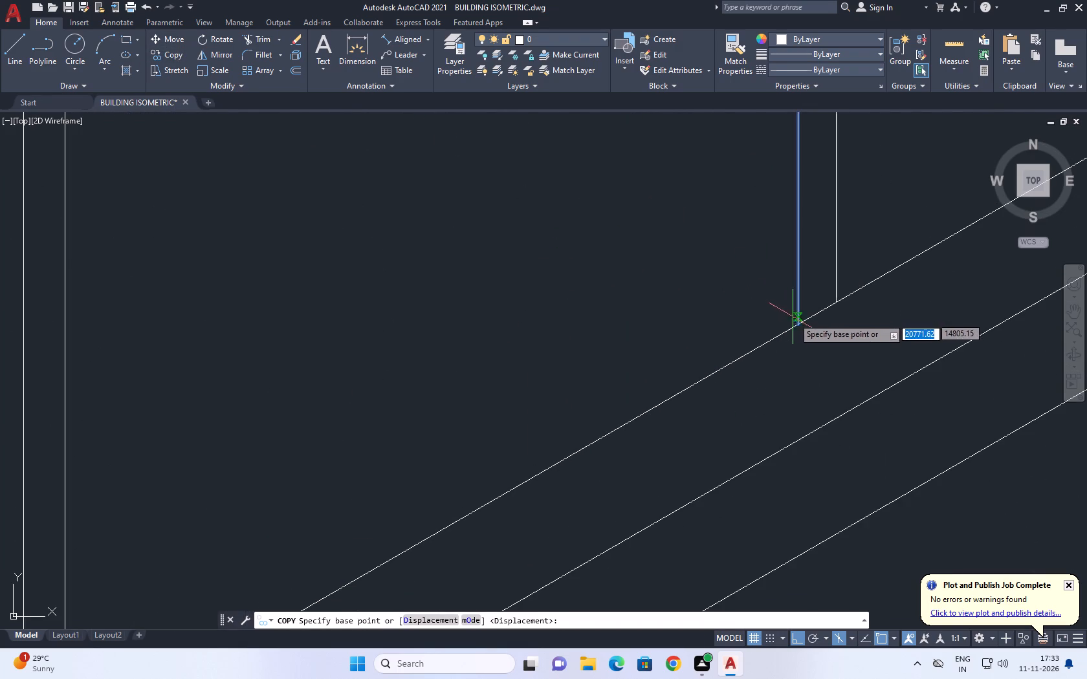
pyautogui.click(796, 325)
pyautogui.write('0.')
pyautogui.press('0')
pyautogui.press('5')
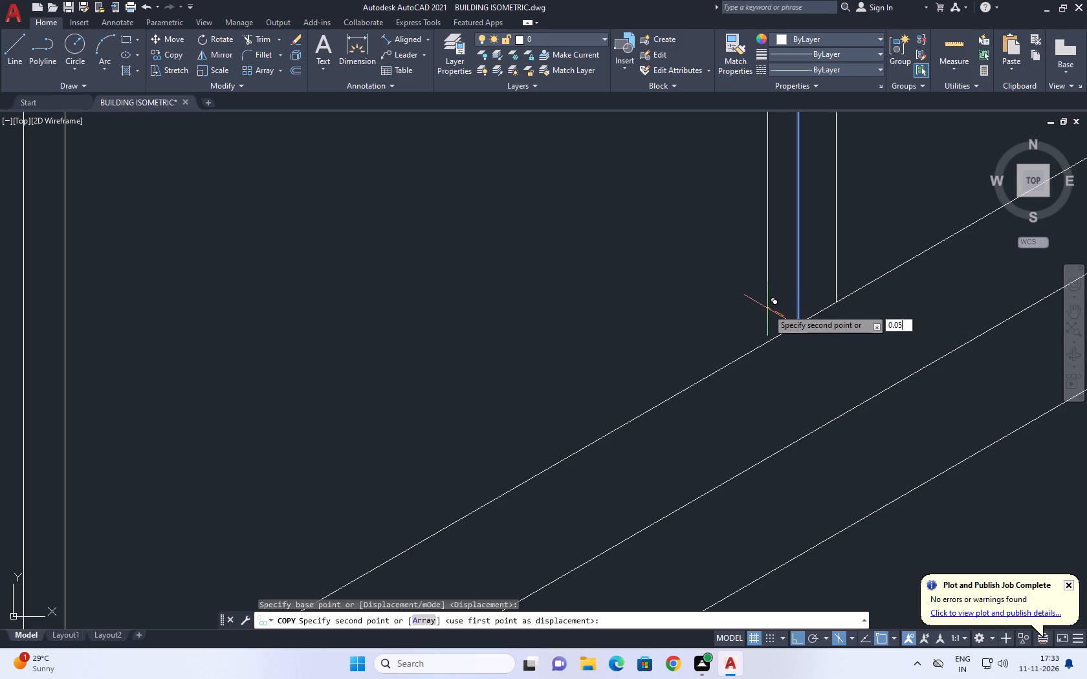
pyautogui.press('Return')
pyautogui.rightClick(678, 312)
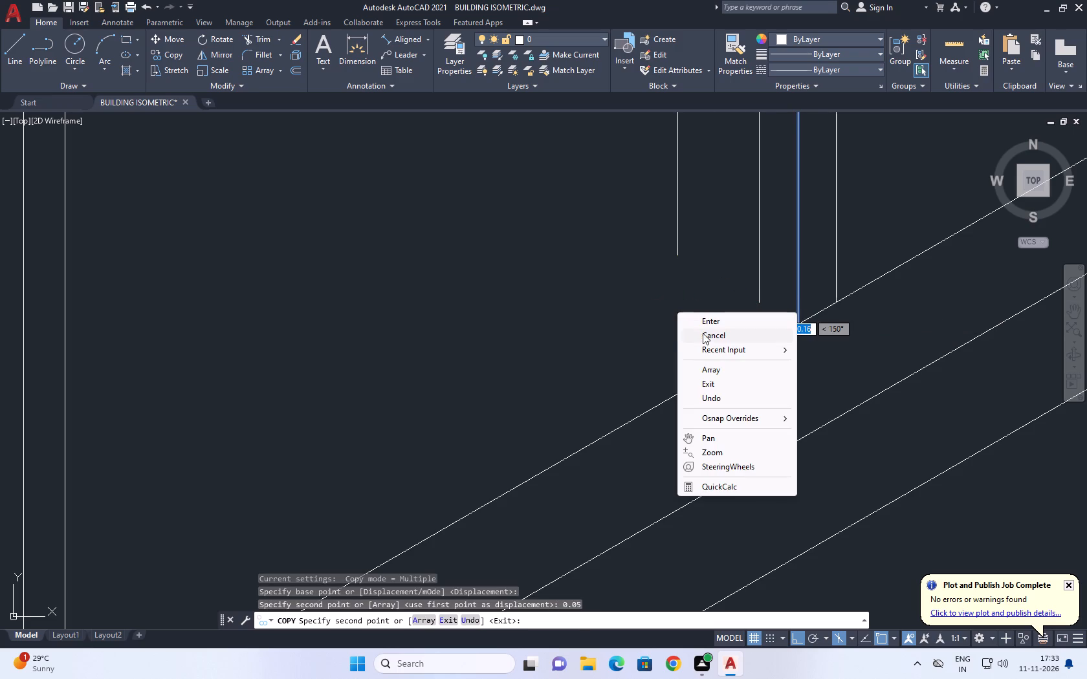
pyautogui.click(710, 332)
# Select the fifth divider's 0.05 depth copy near its lower end.
pyautogui.scroll(-5, 817, 330)
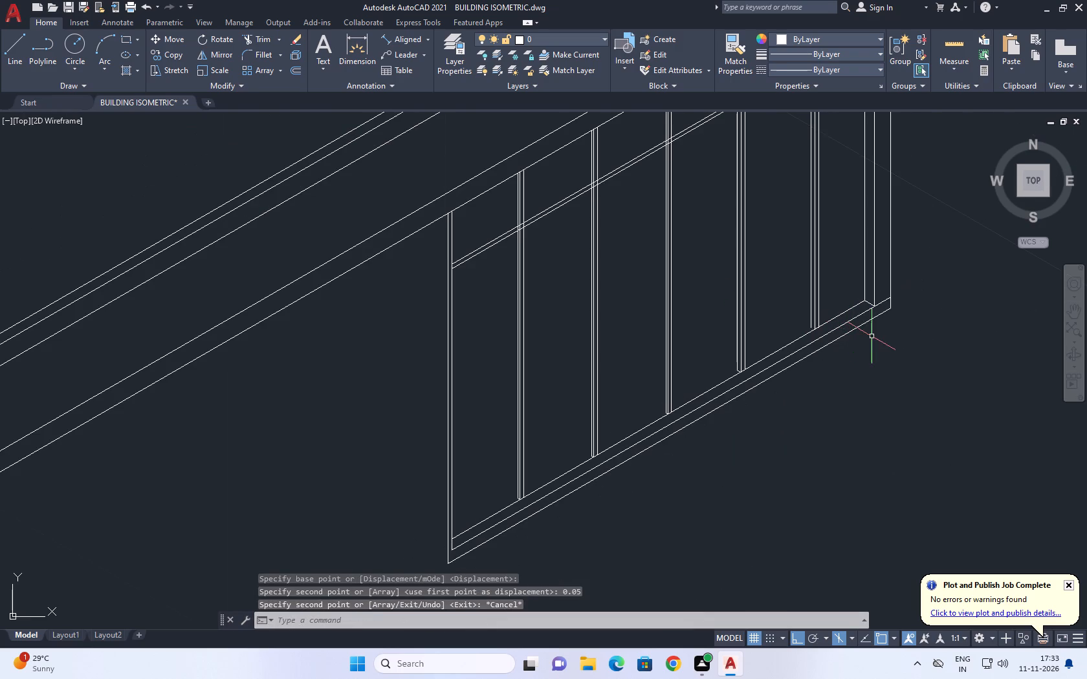
pyautogui.scroll(5, 797, 310)
pyautogui.click(964, 443)
pyautogui.moveTo(876, 431); pyautogui.dragTo(875, 431)
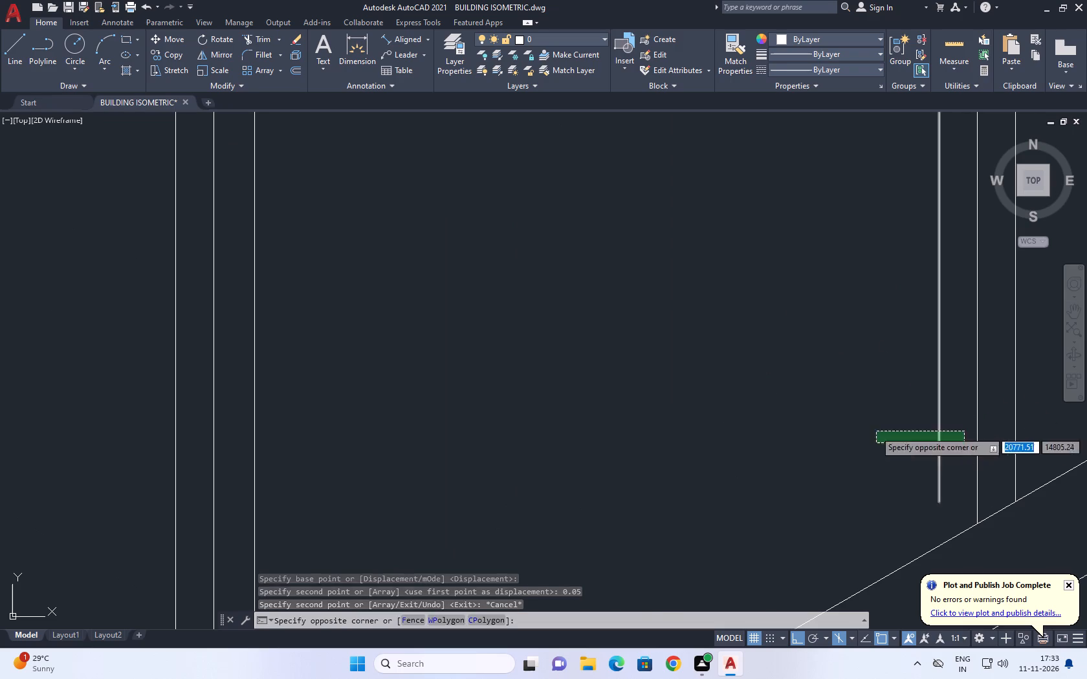
# Erase the fifth divider's 0.05 depth copy.
pyautogui.moveTo(875, 431); pyautogui.dragTo(868, 431)
pyautogui.rightClick(637, 274)
pyautogui.click(685, 354)
# Move the fourth divider's depth line from the outer end of its short bottom line to that line's midpoint.
pyautogui.scroll(-6, 682, 323)
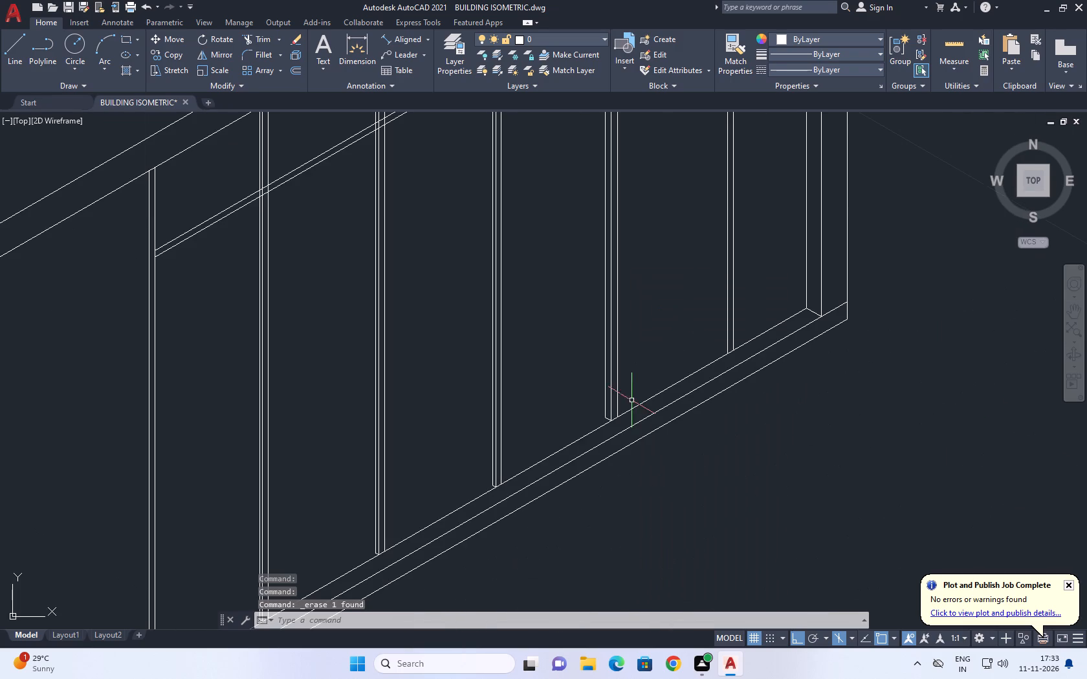
pyautogui.scroll(2, 623, 409)
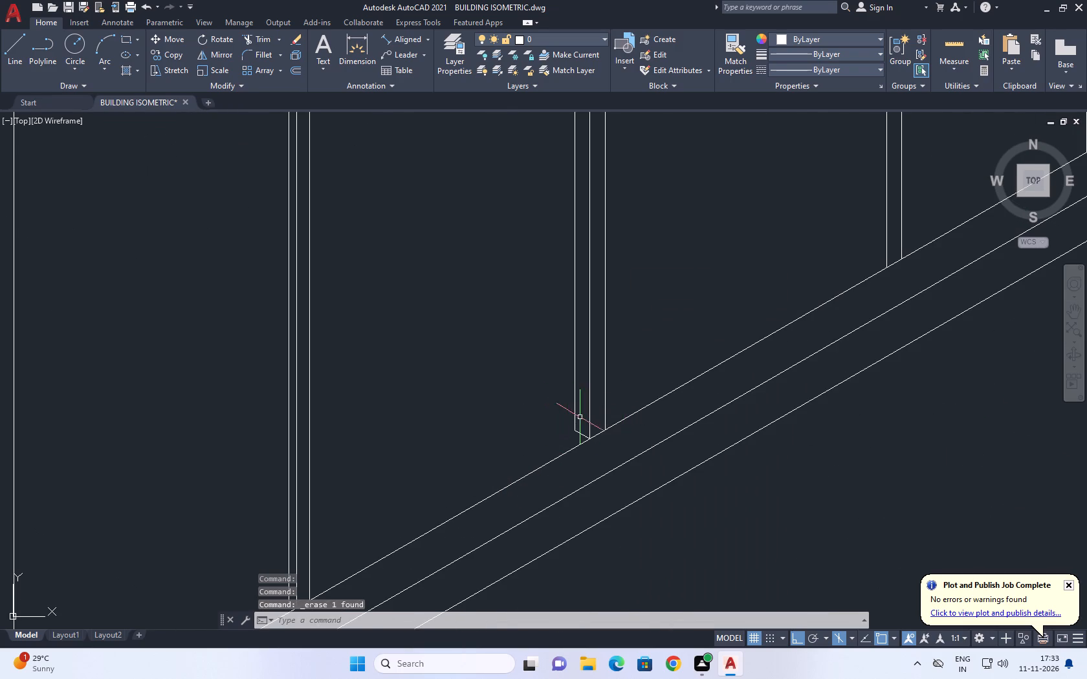
pyautogui.click(580, 418)
pyautogui.click(570, 401)
pyautogui.click(174, 37)
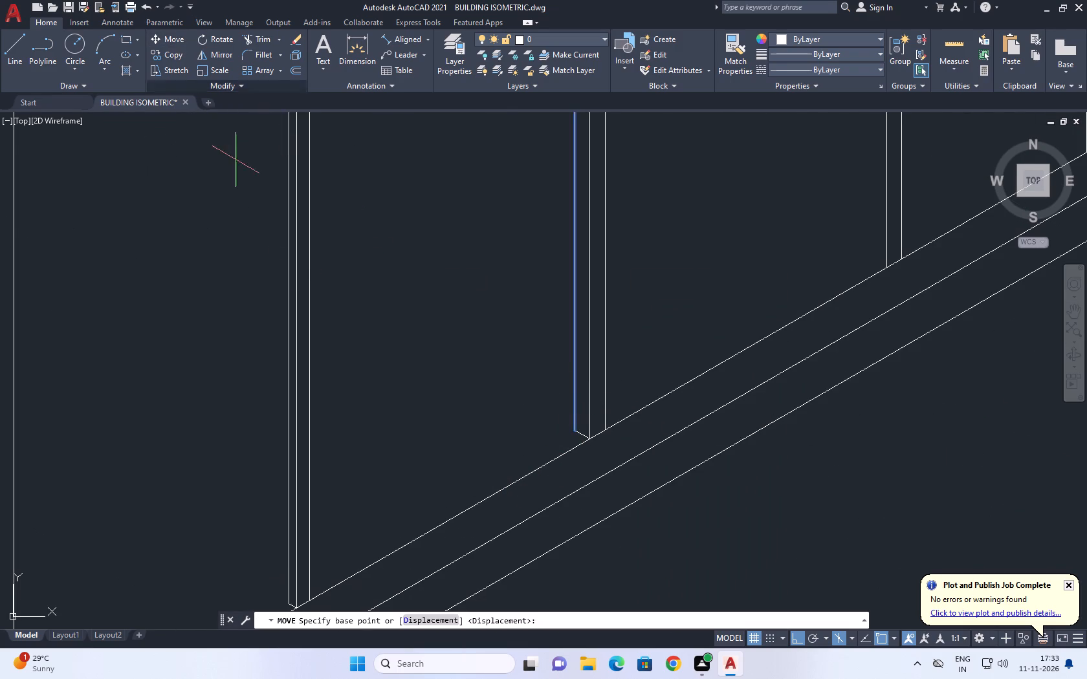
pyautogui.scroll(4, 580, 444)
pyautogui.click(547, 393)
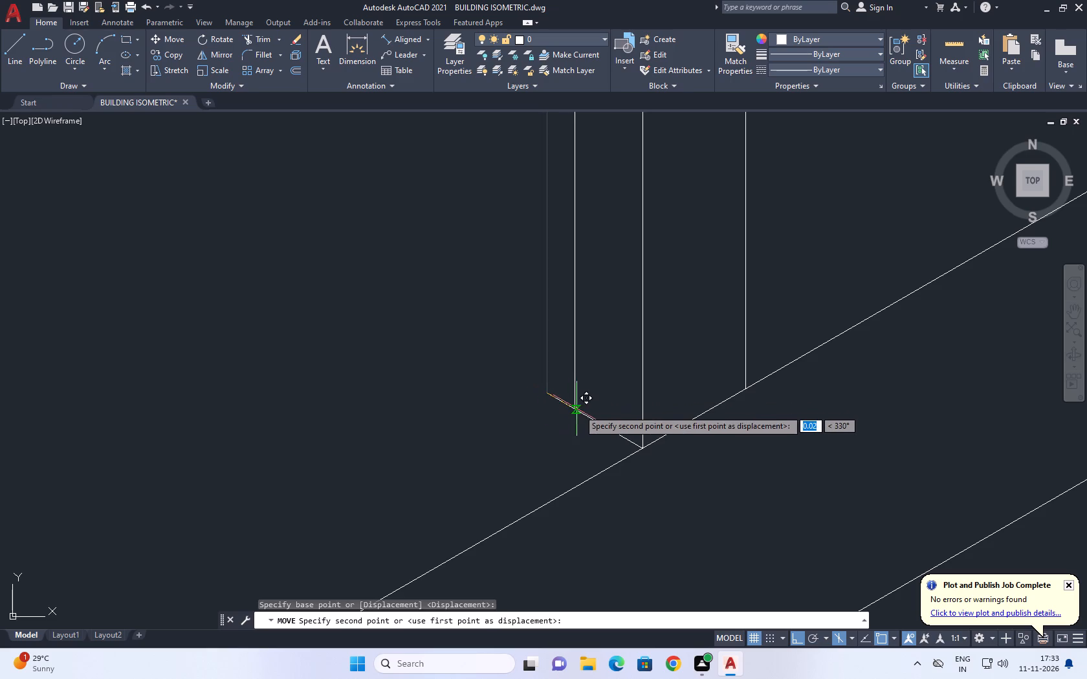
pyautogui.click(593, 422)
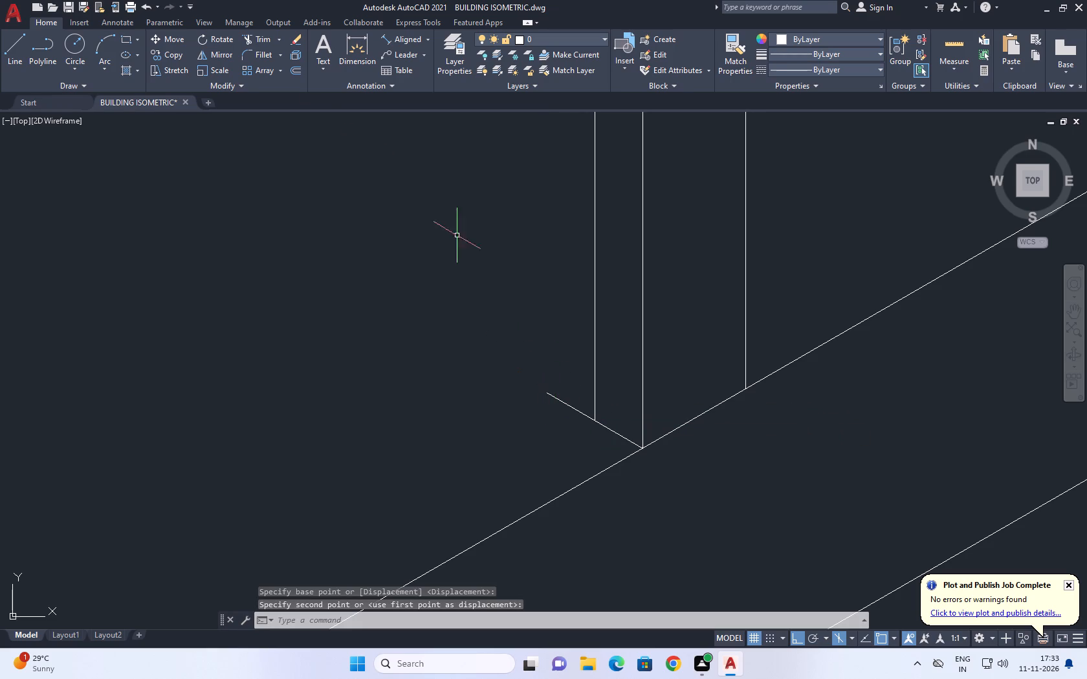
# Trim the part of the fourth divider's short bottom line that projects beyond the moved depth line.
pyautogui.click(259, 34)
pyautogui.moveTo(579, 375); pyautogui.dragTo(578, 383)
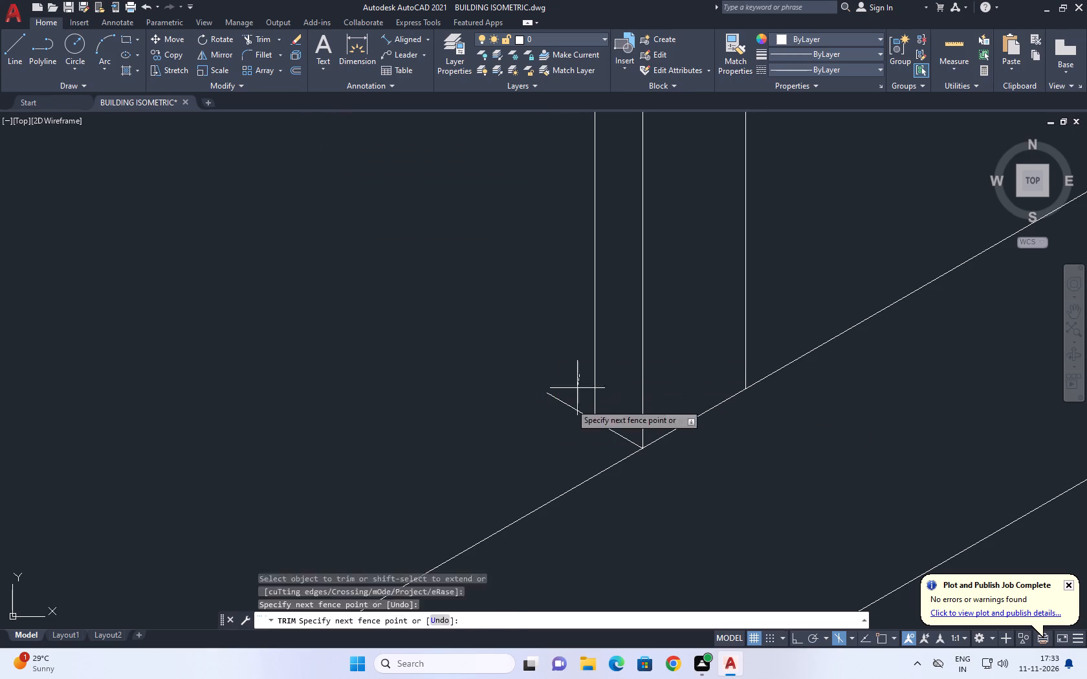
pyautogui.click(542, 420)
pyautogui.rightClick(476, 347)
pyautogui.click(569, 368)
# Extend the top of the fourth divider's depth line to the slab's lower edge.
pyautogui.scroll(-6, 432, 340)
pyautogui.moveTo(515, 226); pyautogui.dragTo(564, 357, button='middle')
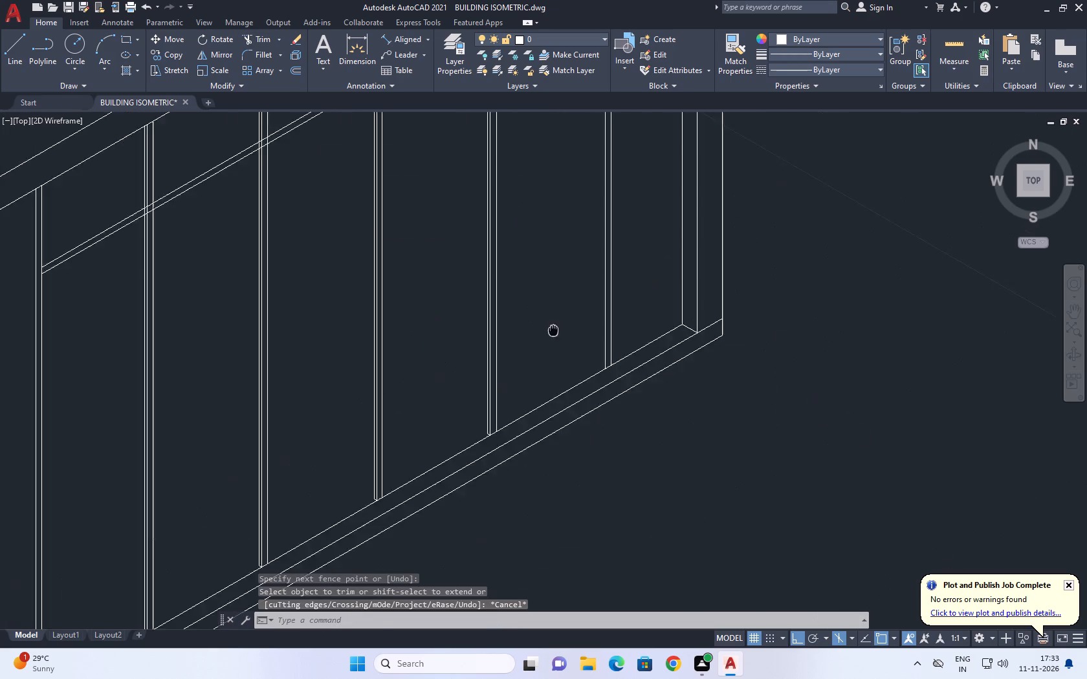
pyautogui.moveTo(564, 357); pyautogui.dragTo(601, 419, button='middle')
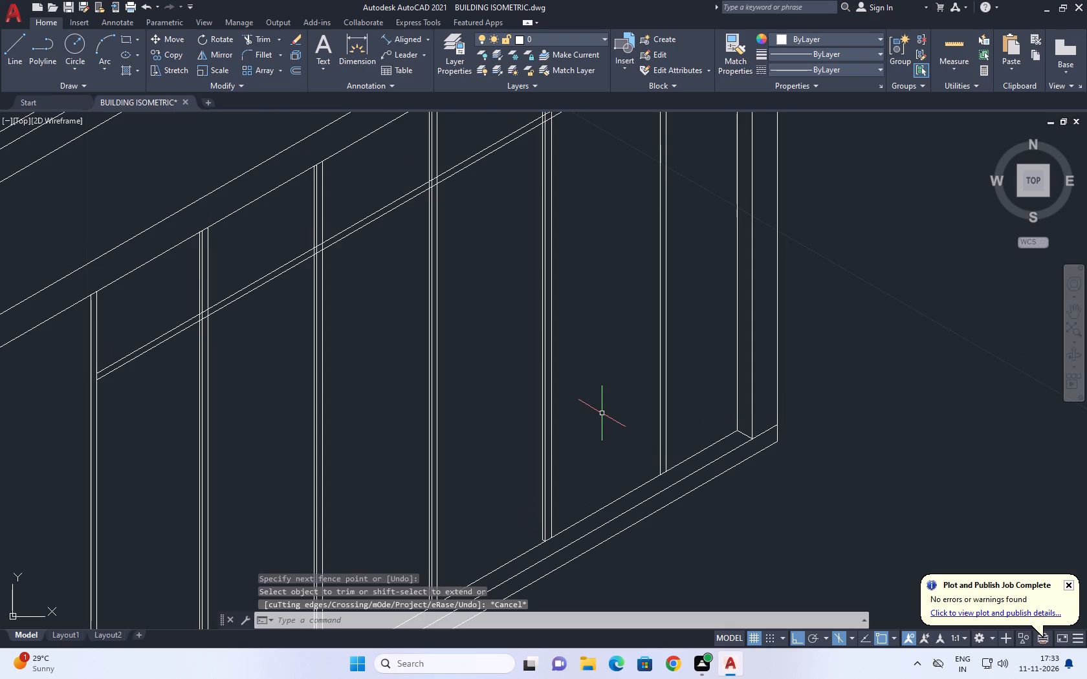
pyautogui.scroll(-2, 575, 456)
pyautogui.scroll(3, 567, 263)
pyautogui.scroll(2, 603, 399)
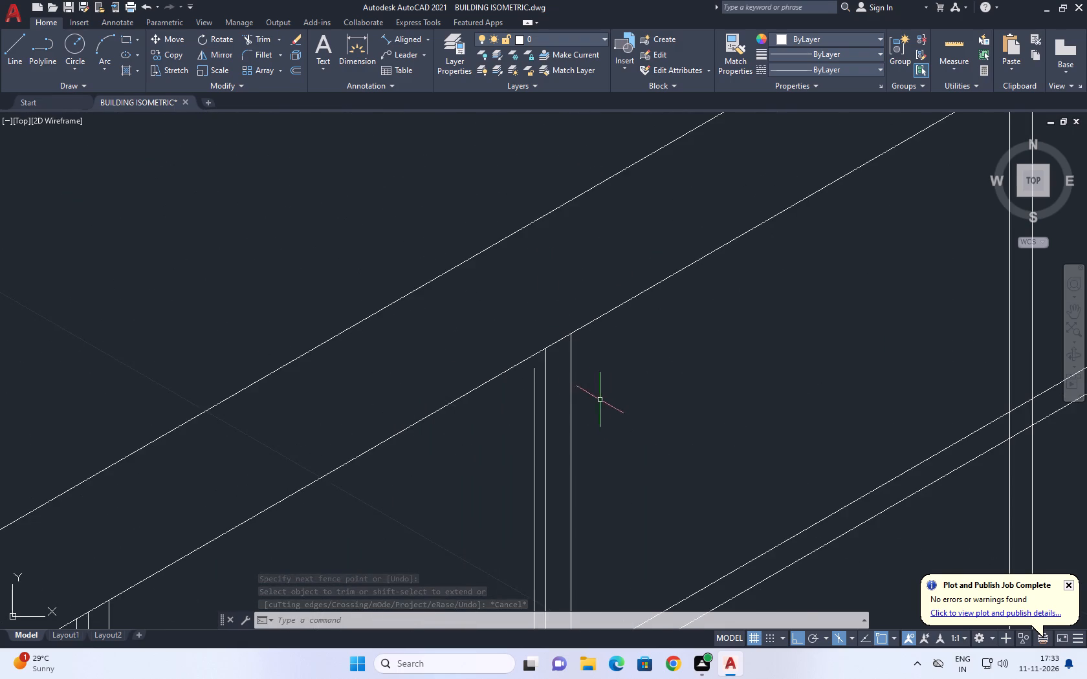
pyautogui.moveTo(580, 389); pyautogui.dragTo(703, 209, button='middle')
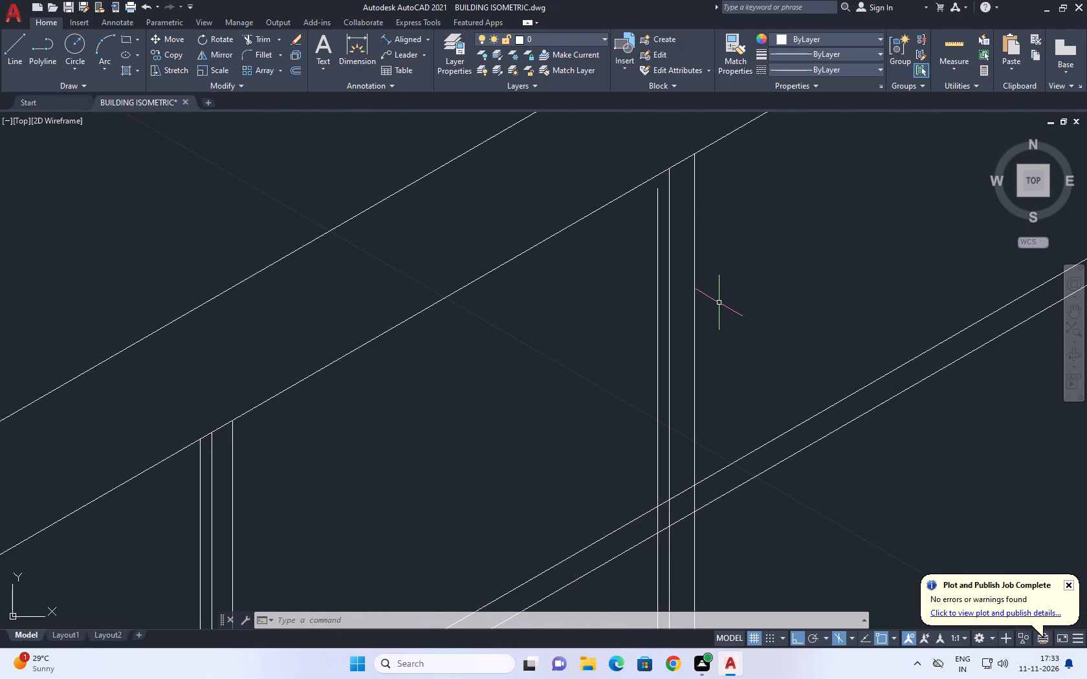
pyautogui.write('EX')
pyautogui.press('space')
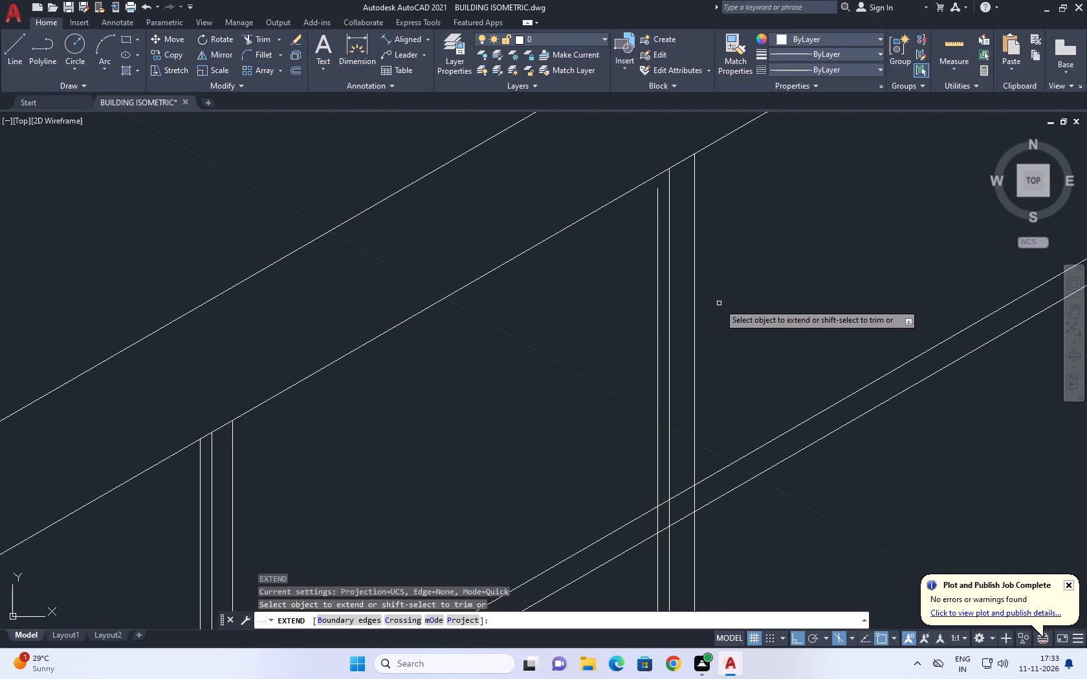
pyautogui.click(664, 222)
pyautogui.click(637, 250)
pyautogui.rightClick(613, 272)
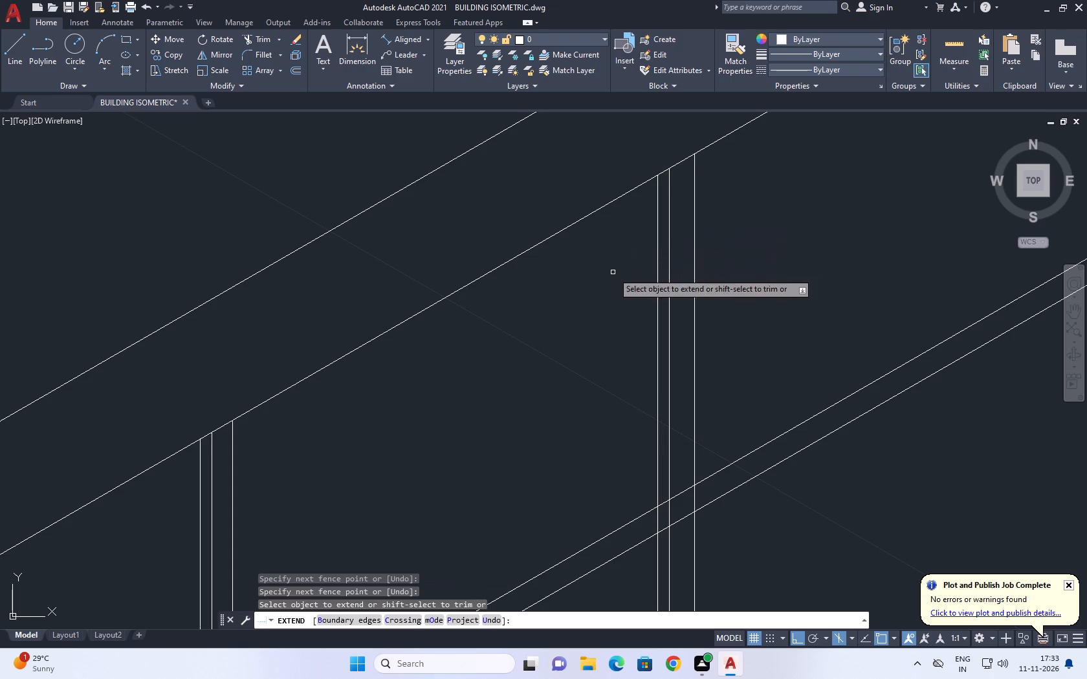
pyautogui.click(655, 293)
# Copy the fifth divider's near-side line 0.025 back along the left isoplane, towards the fourth divider.
pyautogui.scroll(-5, 565, 282)
pyautogui.scroll(1, 622, 431)
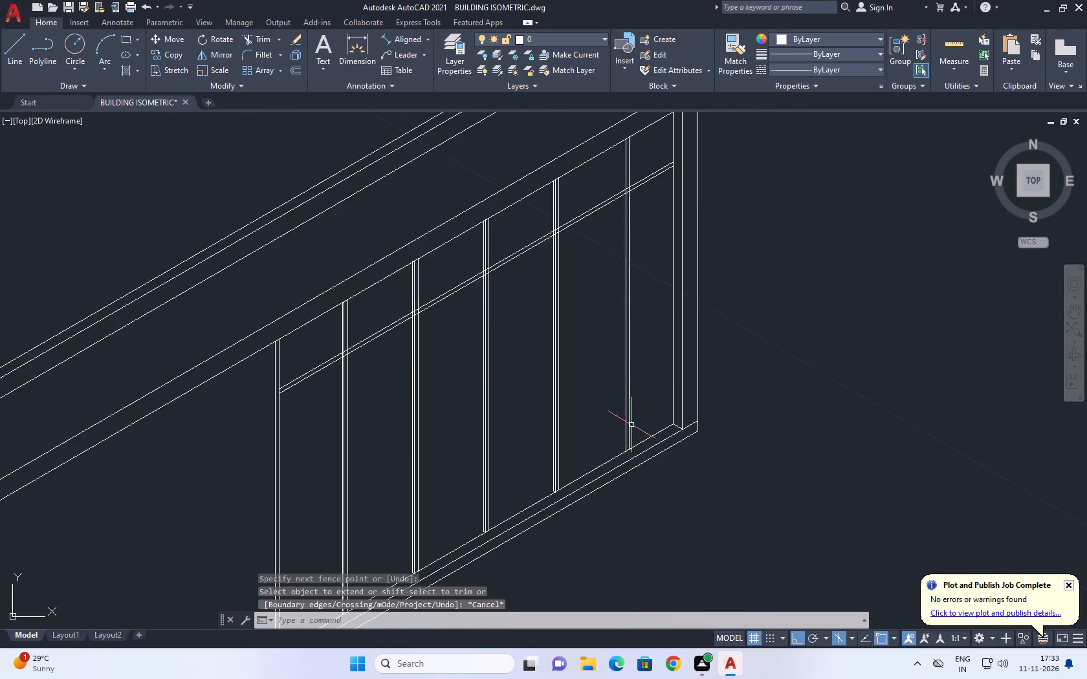
pyautogui.scroll(2, 636, 423)
pyautogui.click(622, 413)
pyautogui.moveTo(598, 407); pyautogui.dragTo(591, 416)
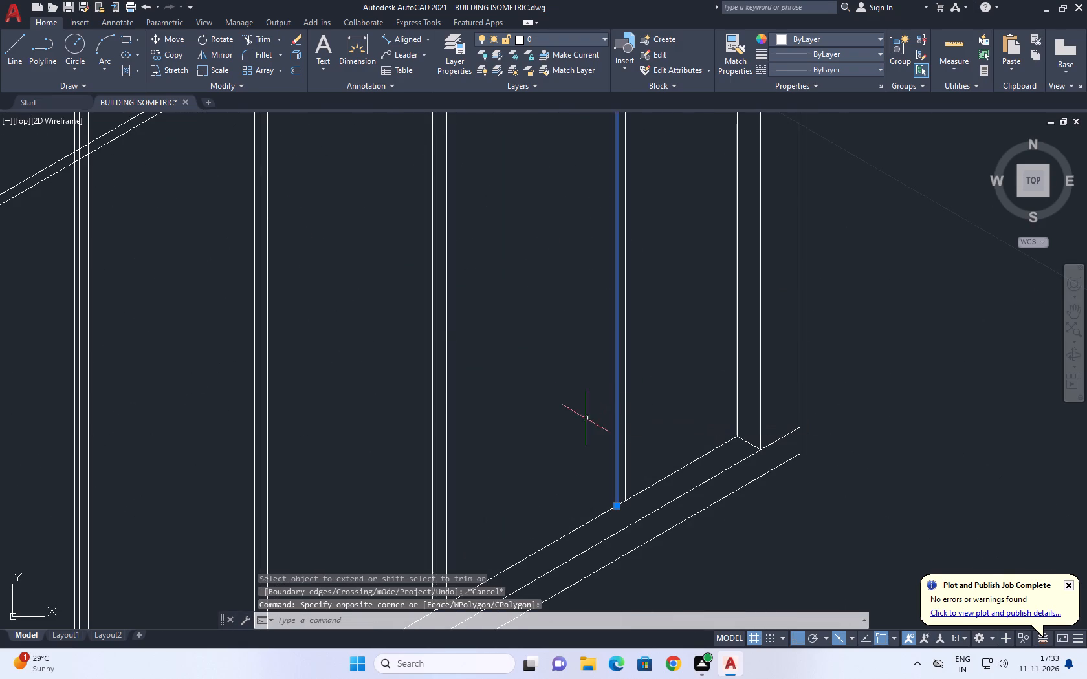
pyautogui.click(180, 53)
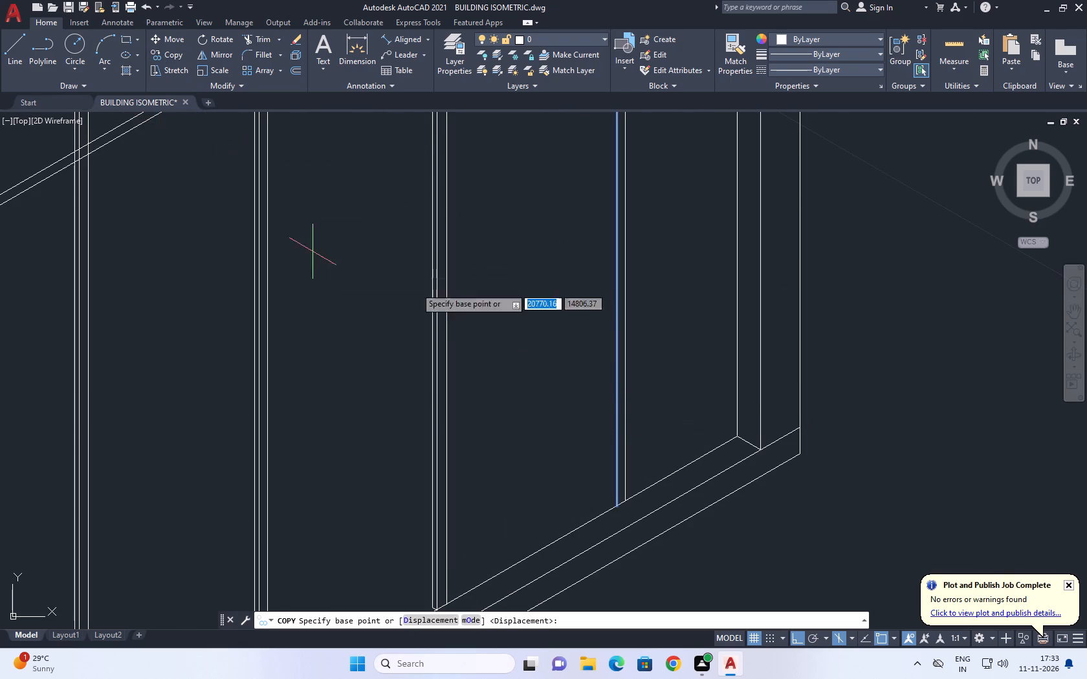
pyautogui.click(602, 383)
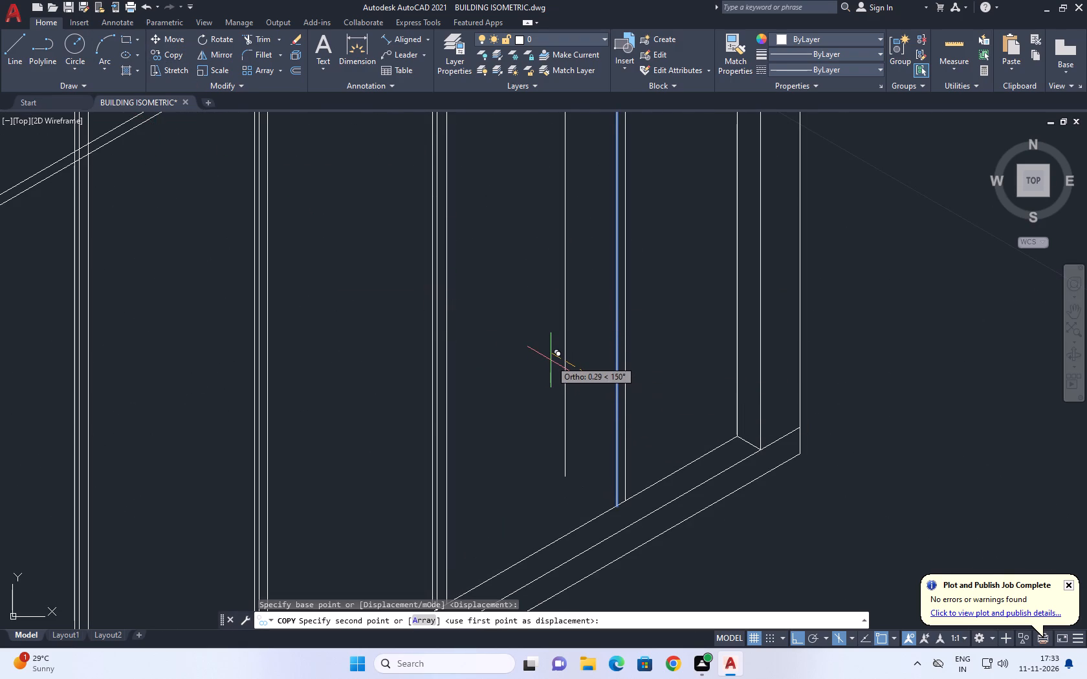
pyautogui.write('0.025')
pyautogui.press('Return')
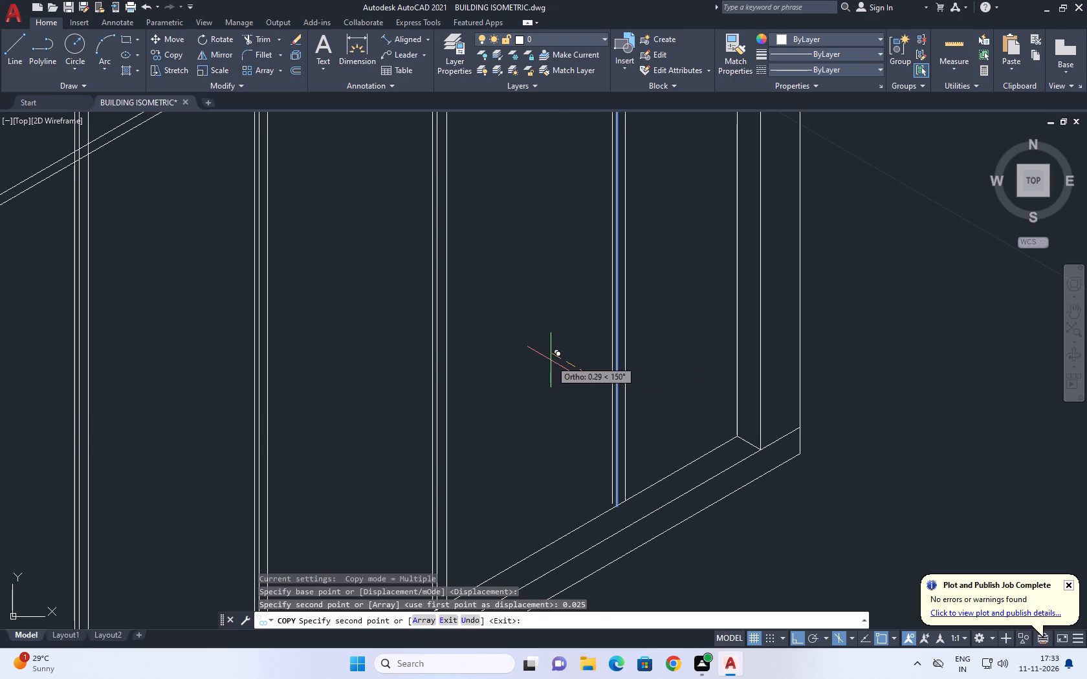
pyautogui.rightClick(549, 360)
pyautogui.click(565, 372)
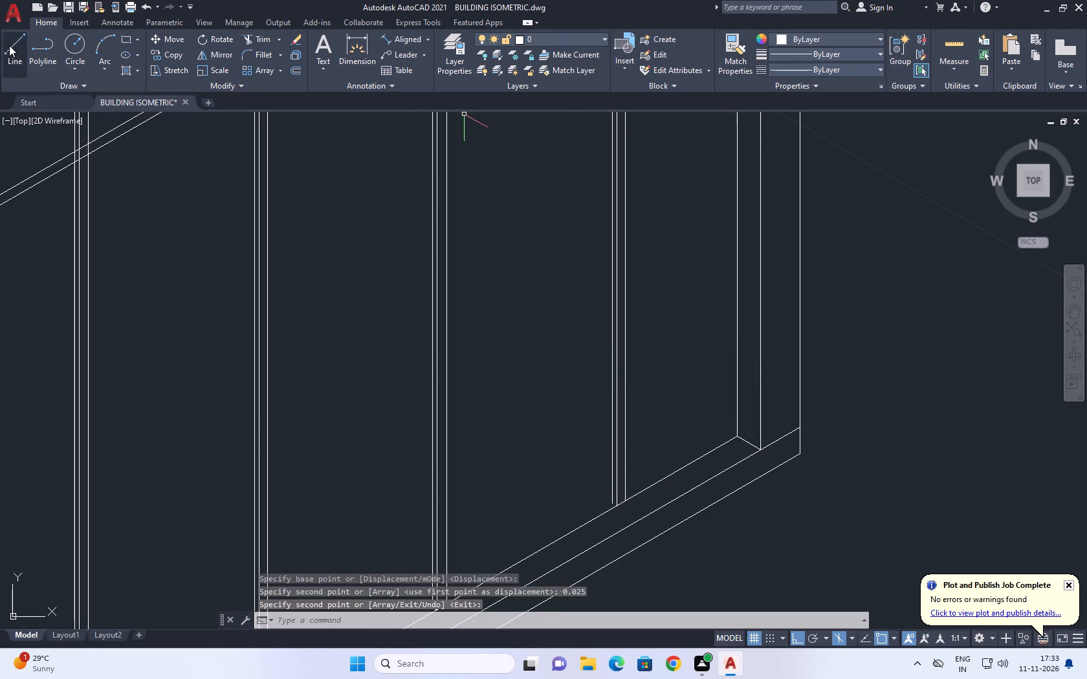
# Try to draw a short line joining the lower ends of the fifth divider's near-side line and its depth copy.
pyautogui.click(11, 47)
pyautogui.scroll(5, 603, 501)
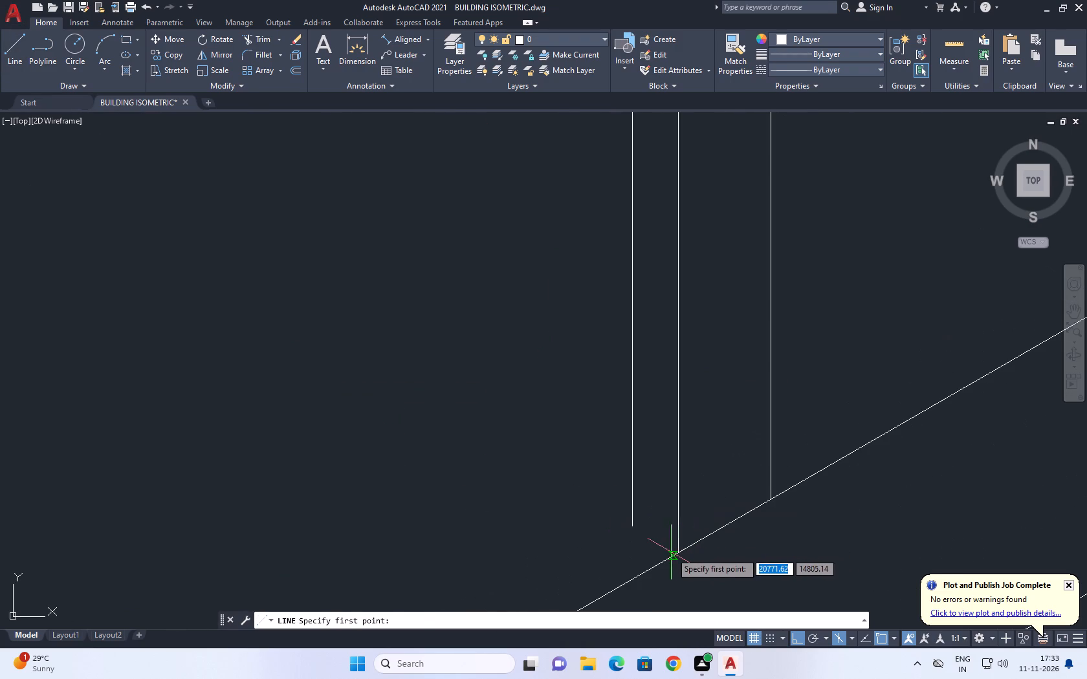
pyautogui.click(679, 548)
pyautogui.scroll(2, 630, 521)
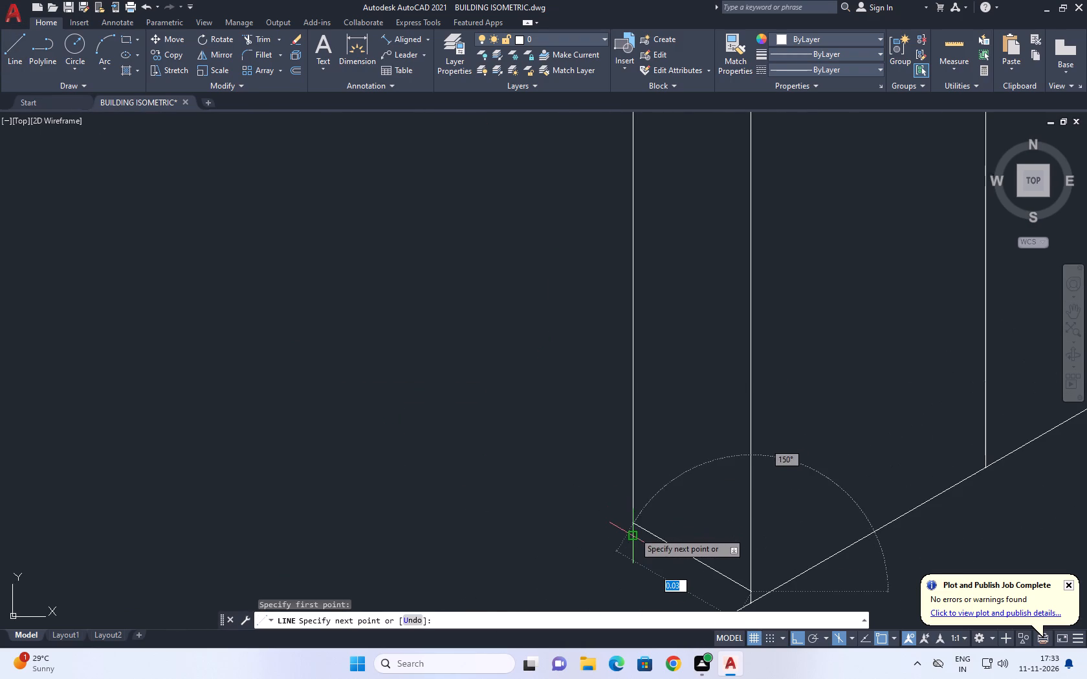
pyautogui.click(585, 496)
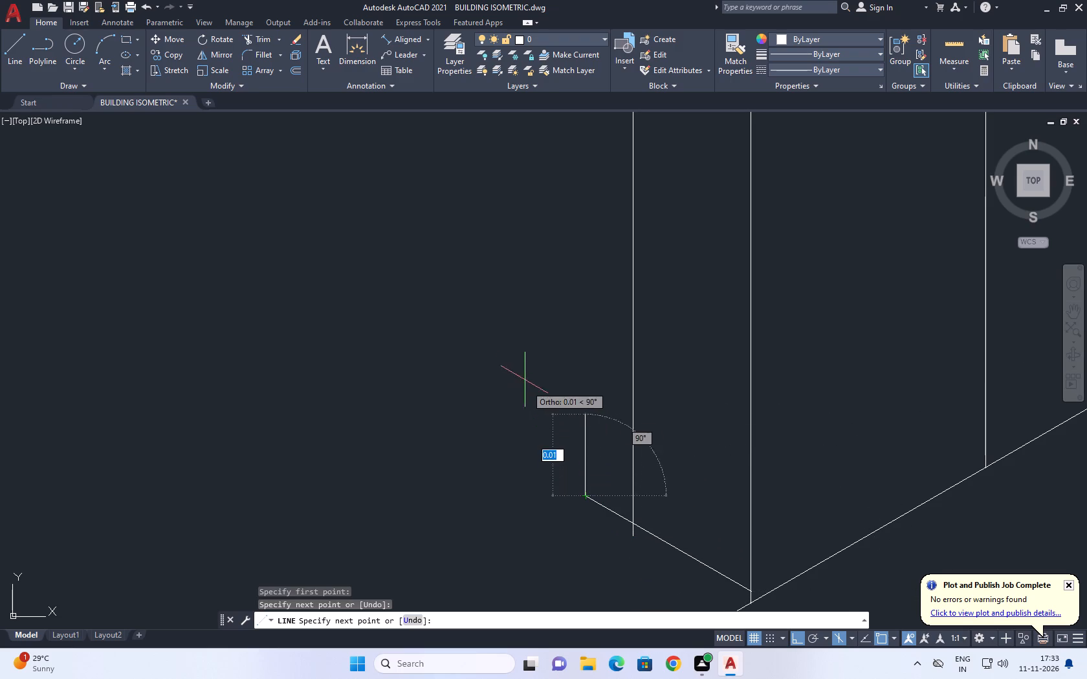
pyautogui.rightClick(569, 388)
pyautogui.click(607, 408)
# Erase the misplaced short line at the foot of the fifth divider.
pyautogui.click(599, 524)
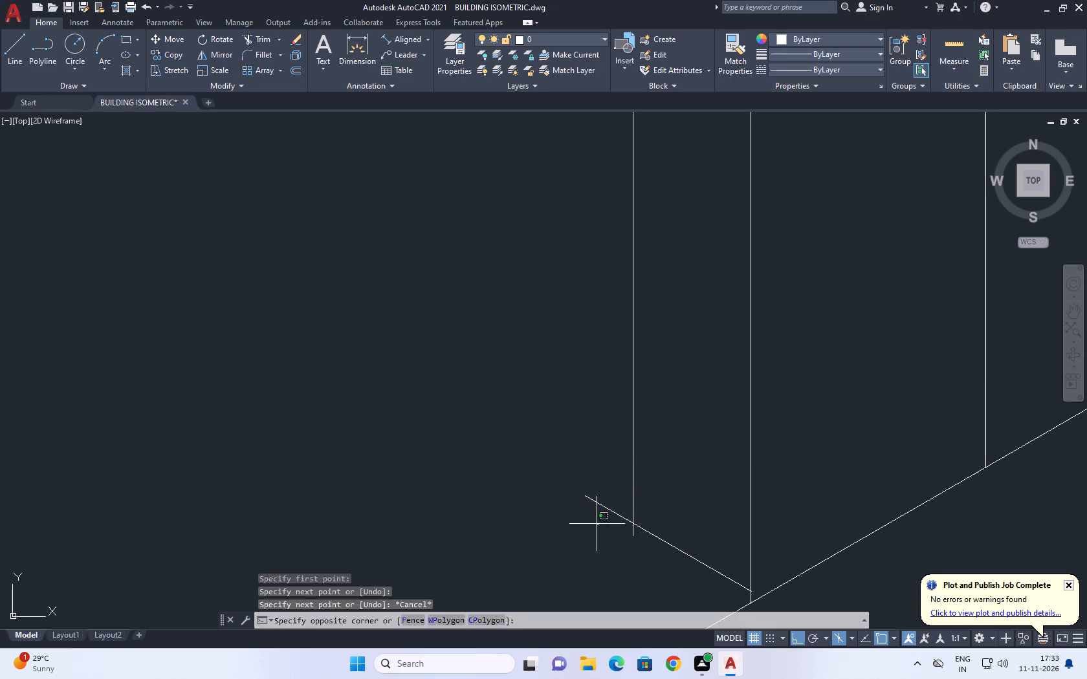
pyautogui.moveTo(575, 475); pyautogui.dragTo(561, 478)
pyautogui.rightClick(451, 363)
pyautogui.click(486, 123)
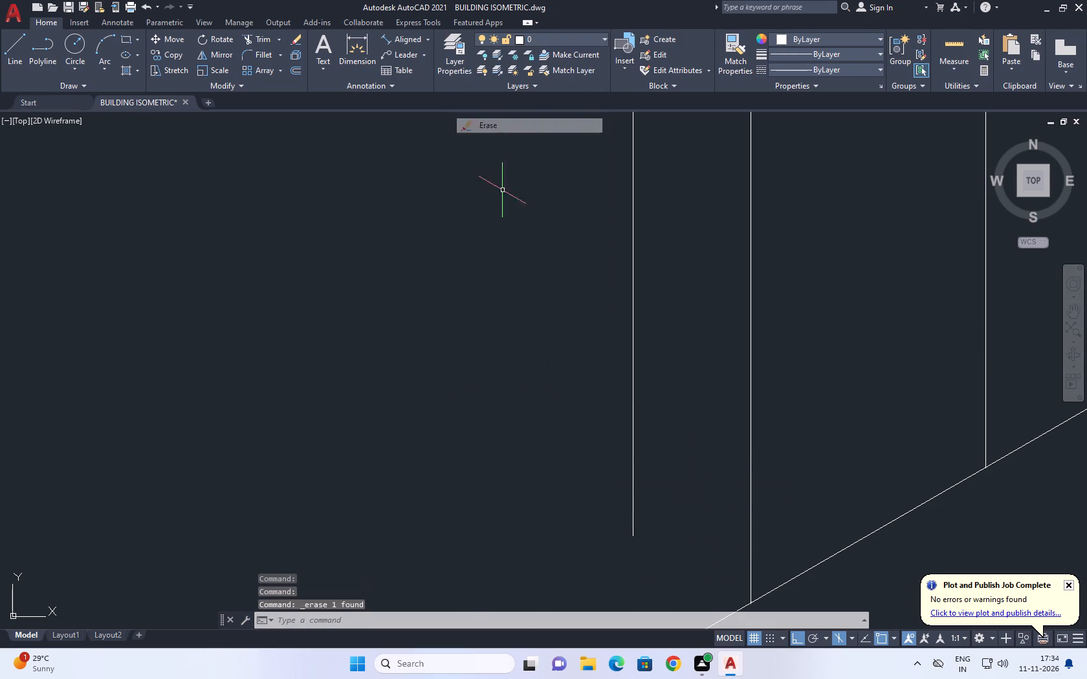
# Draw a short line joining the lower ends of the fifth divider's near-side line and its 0.025 depth copy.
pyautogui.scroll(-2, 534, 342)
pyautogui.moveTo(540, 391); pyautogui.dragTo(568, 338, button='middle')
pyautogui.click(19, 56)
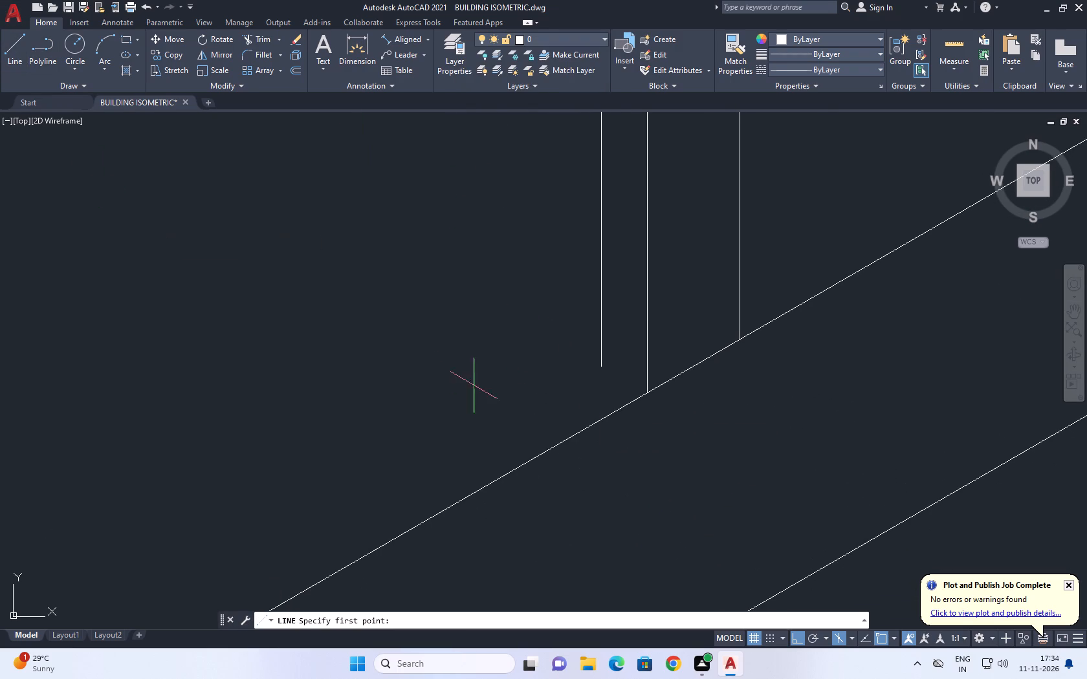
pyautogui.scroll(1, 642, 400)
pyautogui.click(650, 389)
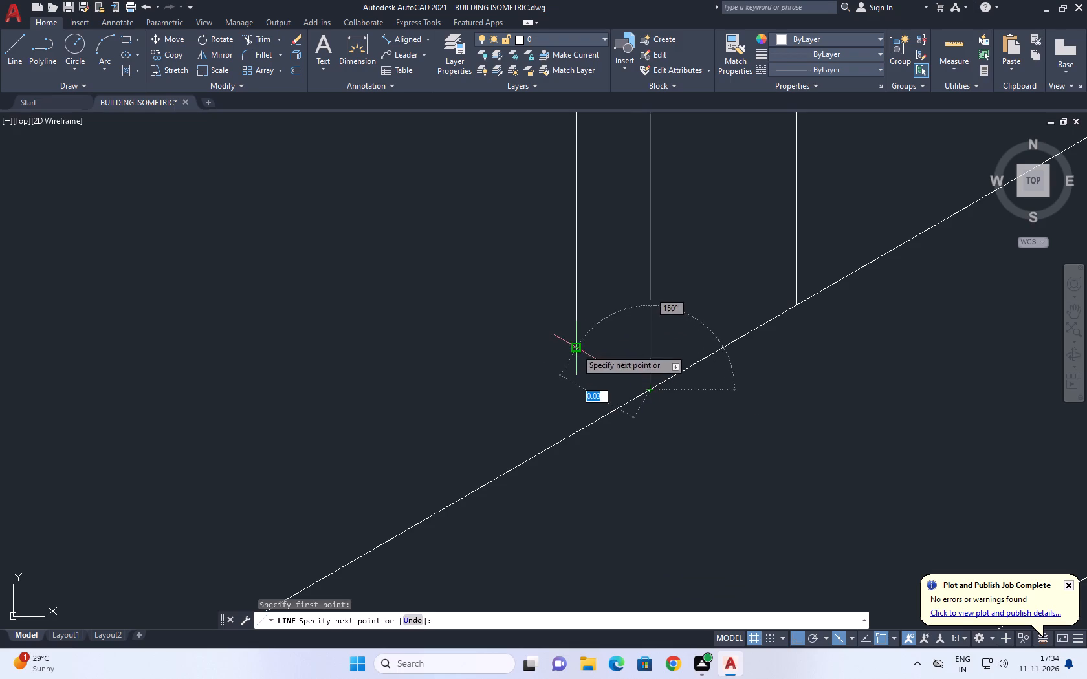
pyautogui.click(576, 349)
pyautogui.scroll(1, 574, 349)
pyautogui.rightClick(495, 285)
pyautogui.click(515, 300)
# Trim the top of the fifth divider's depth line where it passes above the slab's lower edge.
pyautogui.scroll(-6, 533, 334)
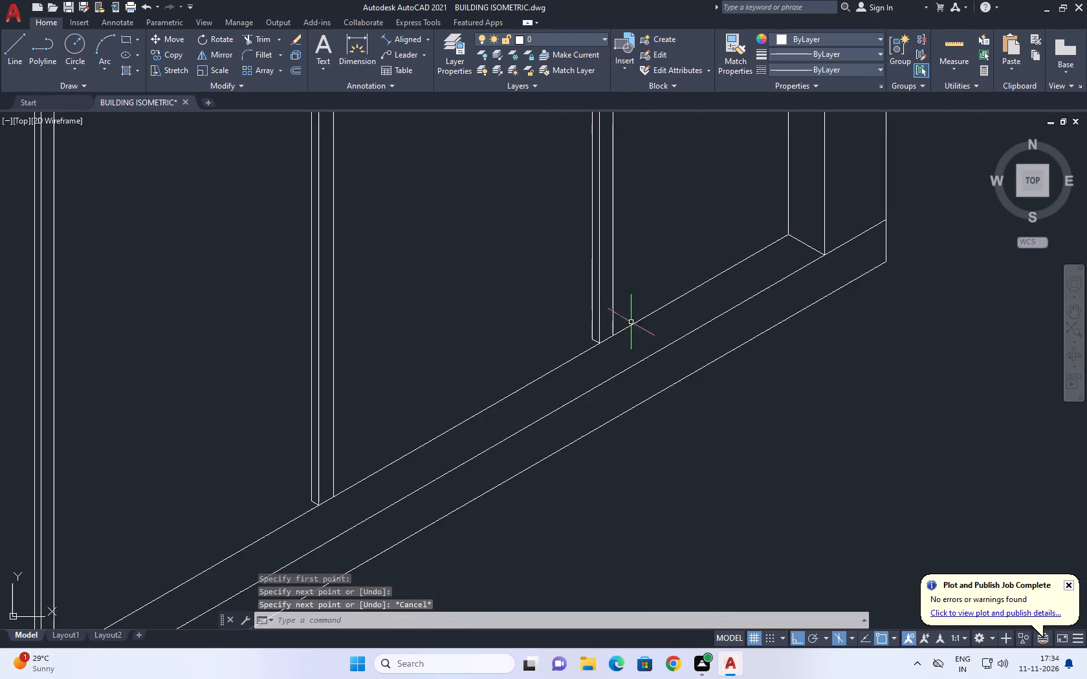
pyautogui.moveTo(616, 255); pyautogui.dragTo(635, 452, button='middle')
pyautogui.moveTo(665, 248); pyautogui.dragTo(616, 451, button='middle')
pyautogui.moveTo(600, 177); pyautogui.dragTo(606, 515, button='middle')
pyautogui.moveTo(665, 307); pyautogui.dragTo(695, 607, button='middle')
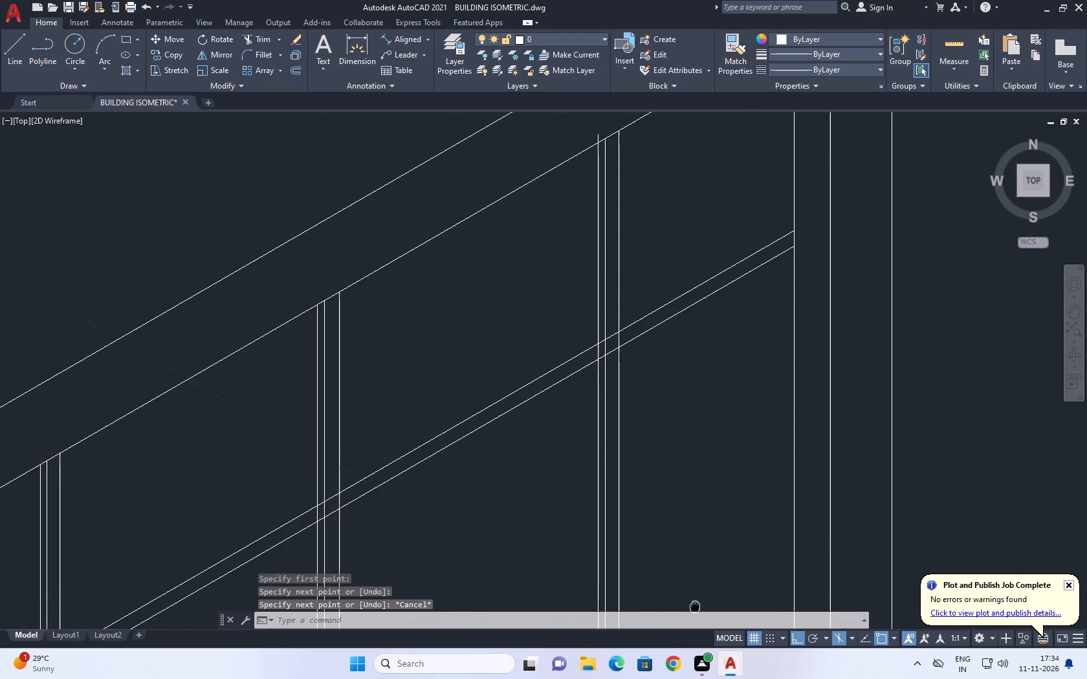
pyautogui.moveTo(630, 304); pyautogui.dragTo(654, 456, button='middle')
pyautogui.click(266, 43)
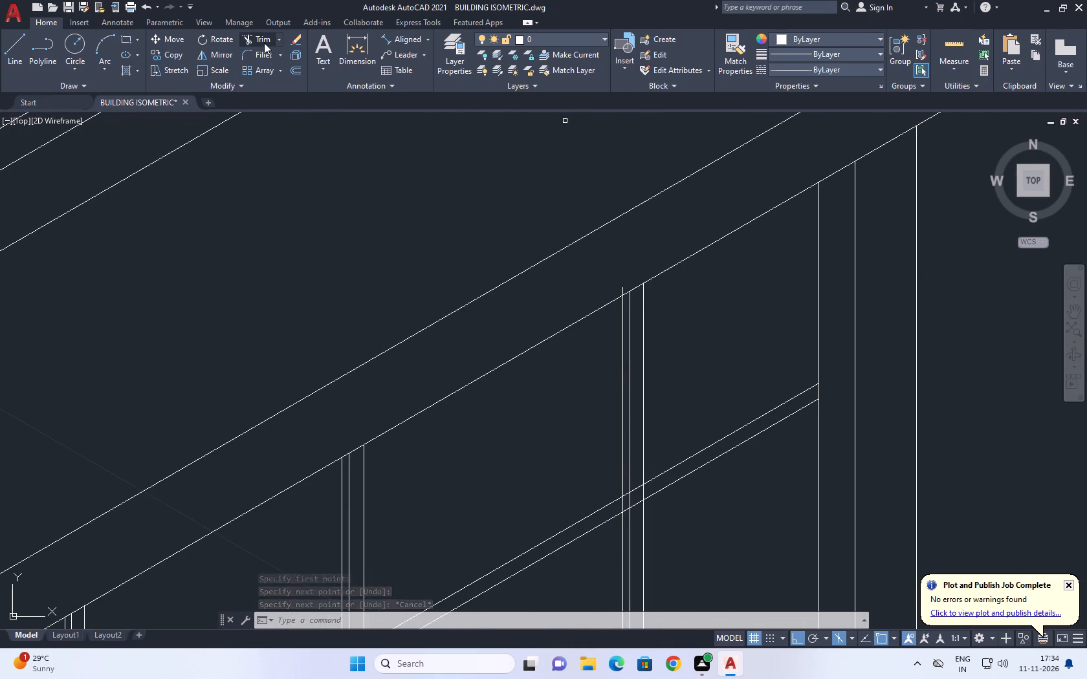
pyautogui.scroll(4, 630, 294)
pyautogui.click(618, 261)
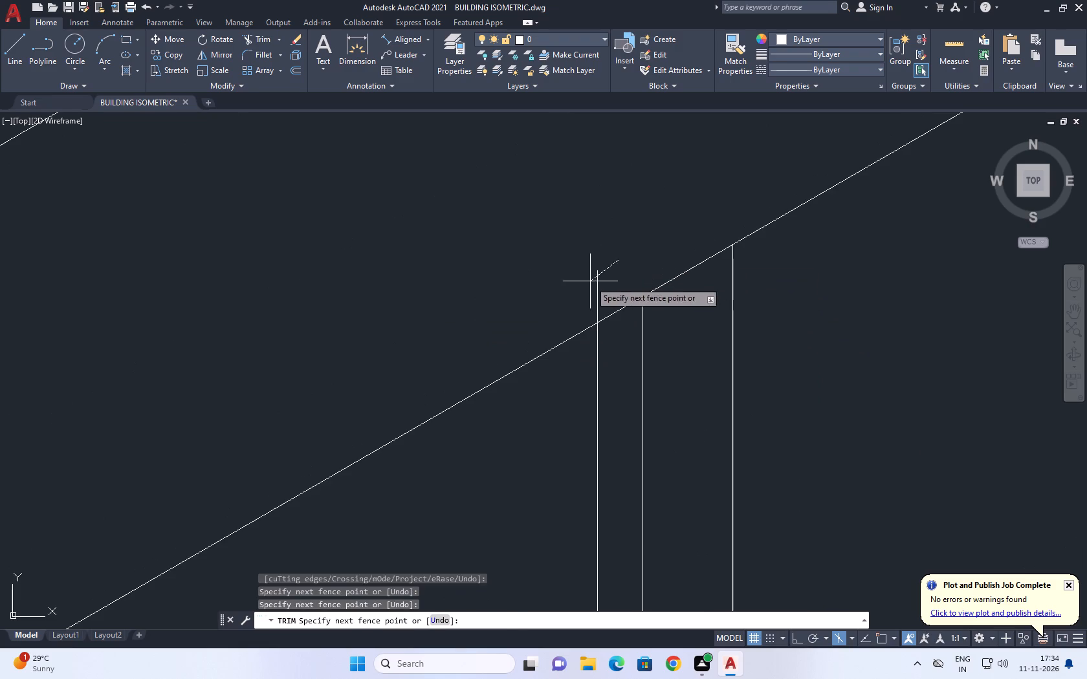
pyautogui.click(538, 308)
pyautogui.rightClick(538, 233)
pyautogui.click(587, 244)
# Inspect the frame beneath the slab, checking its dividers, crossbar and bottom edge.
pyautogui.scroll(-6, 588, 254)
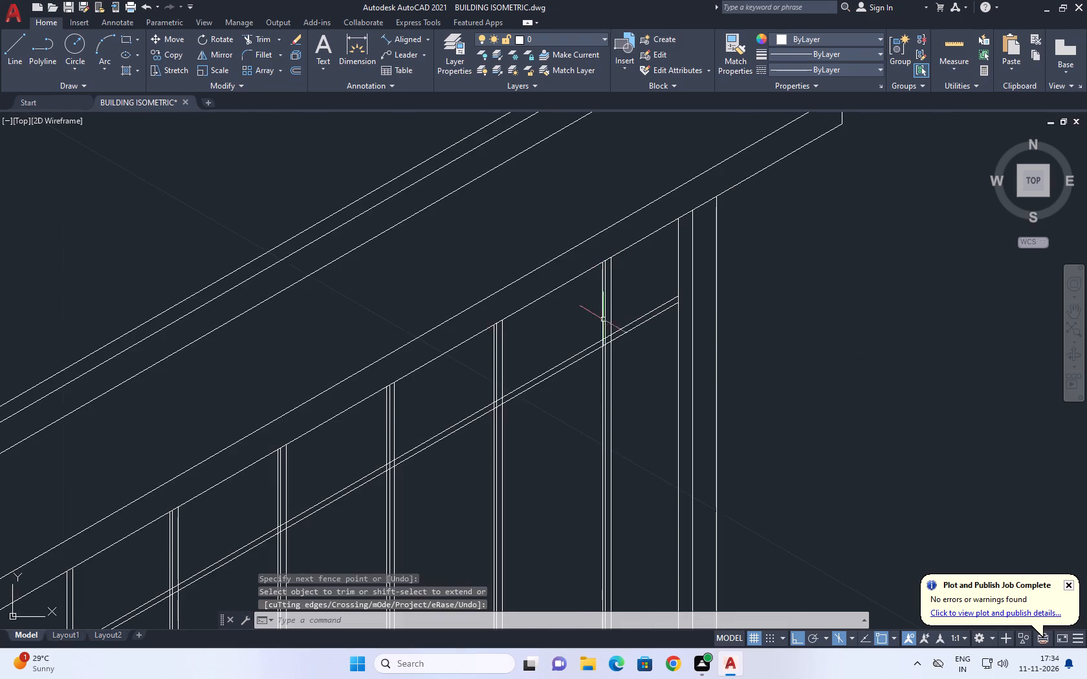
pyautogui.scroll(-1, 580, 325)
pyautogui.moveTo(580, 325); pyautogui.dragTo(648, 305, button='middle')
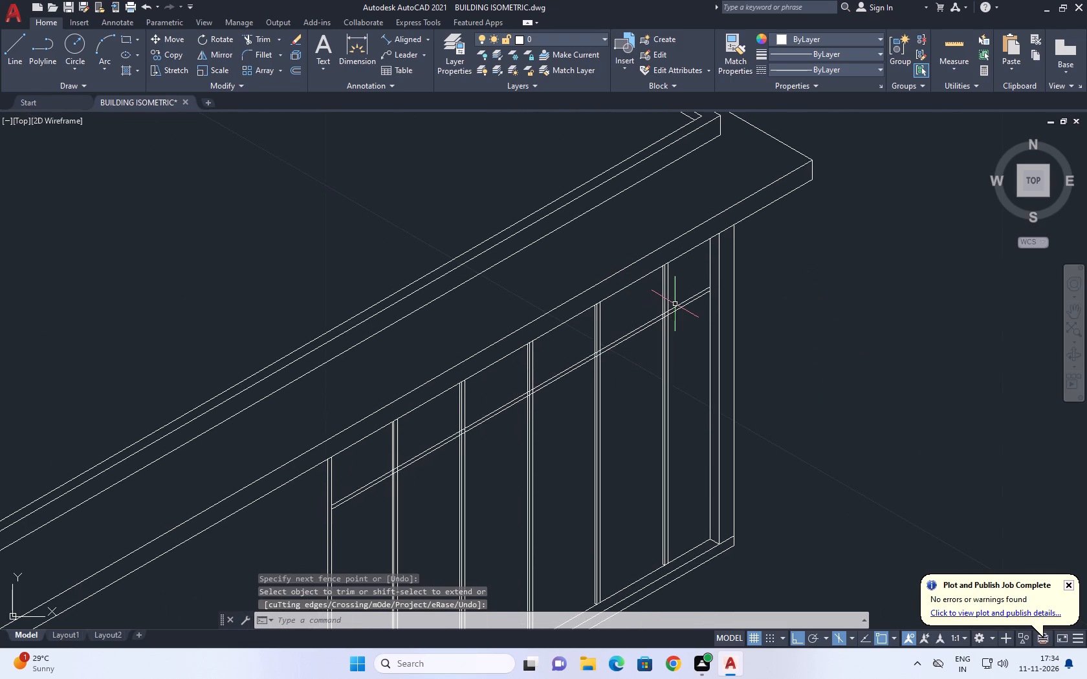
pyautogui.scroll(-1, 717, 277)
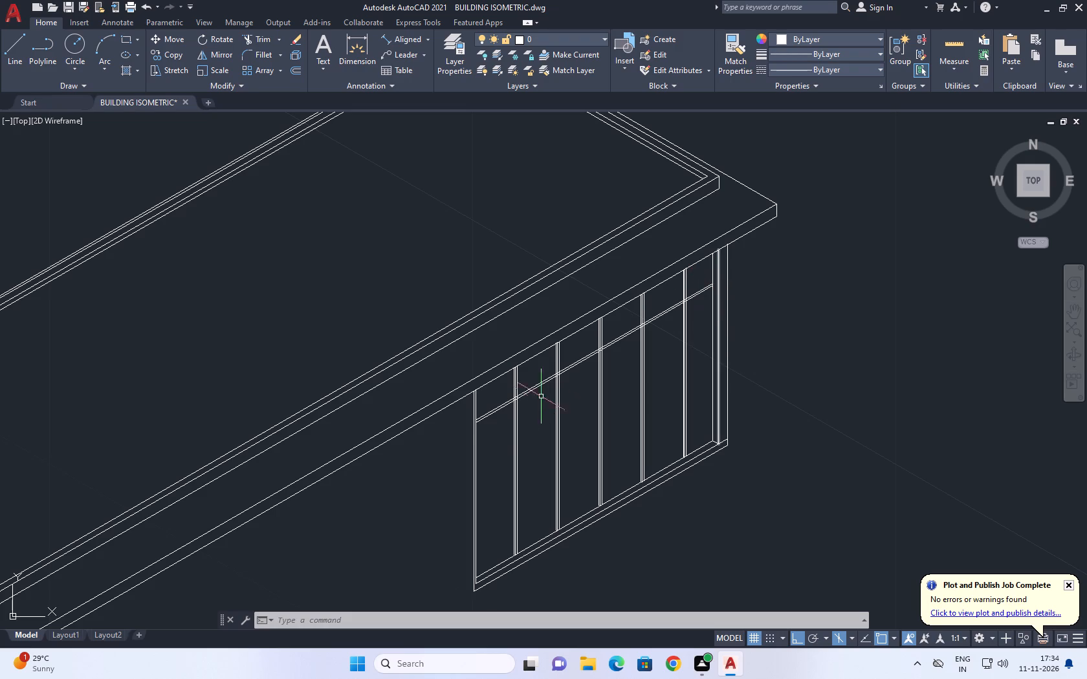
pyautogui.scroll(3, 527, 404)
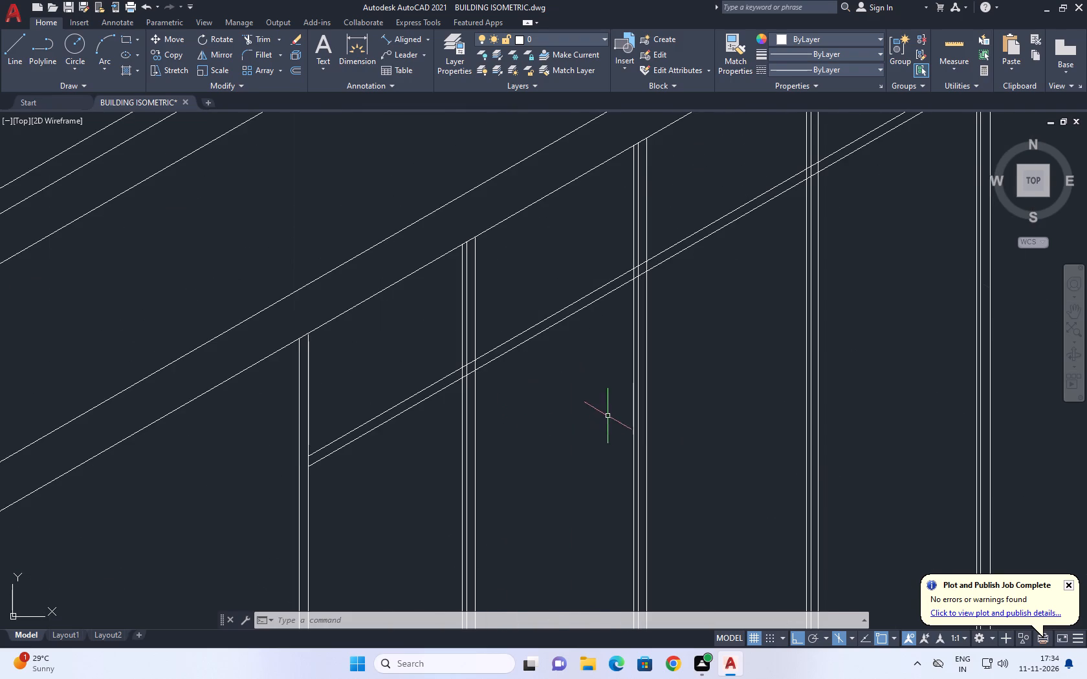
pyautogui.scroll(-2, 609, 415)
pyautogui.moveTo(897, 447); pyautogui.dragTo(807, 356, button='middle')
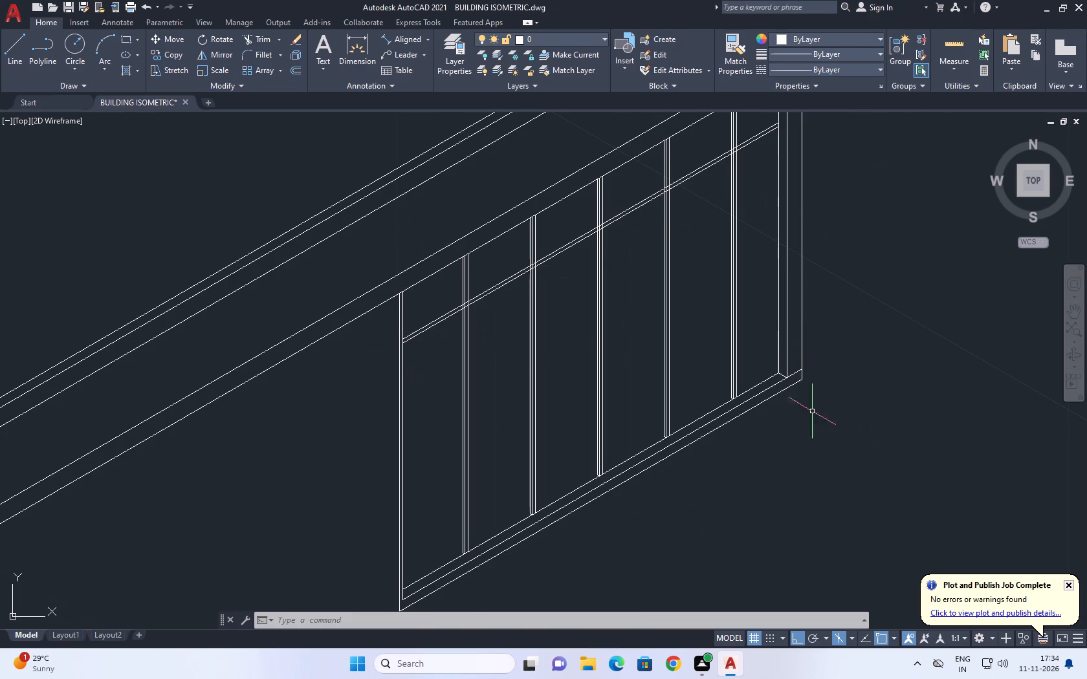
pyautogui.scroll(-1, 802, 446)
pyautogui.moveTo(784, 447); pyautogui.dragTo(699, 347, button='middle')
pyautogui.scroll(2, 696, 342)
pyautogui.click(659, 295)
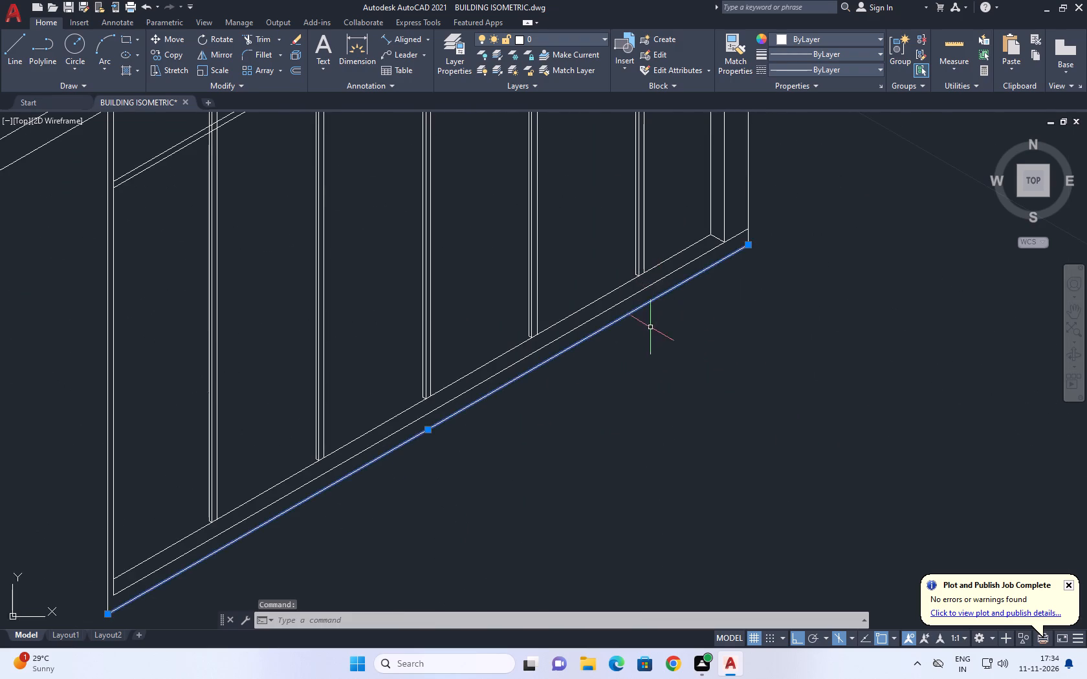
pyautogui.scroll(-3, 662, 326)
pyautogui.moveTo(840, 392); pyautogui.dragTo(842, 403, button='middle')
pyautogui.scroll(1, 263, 178)
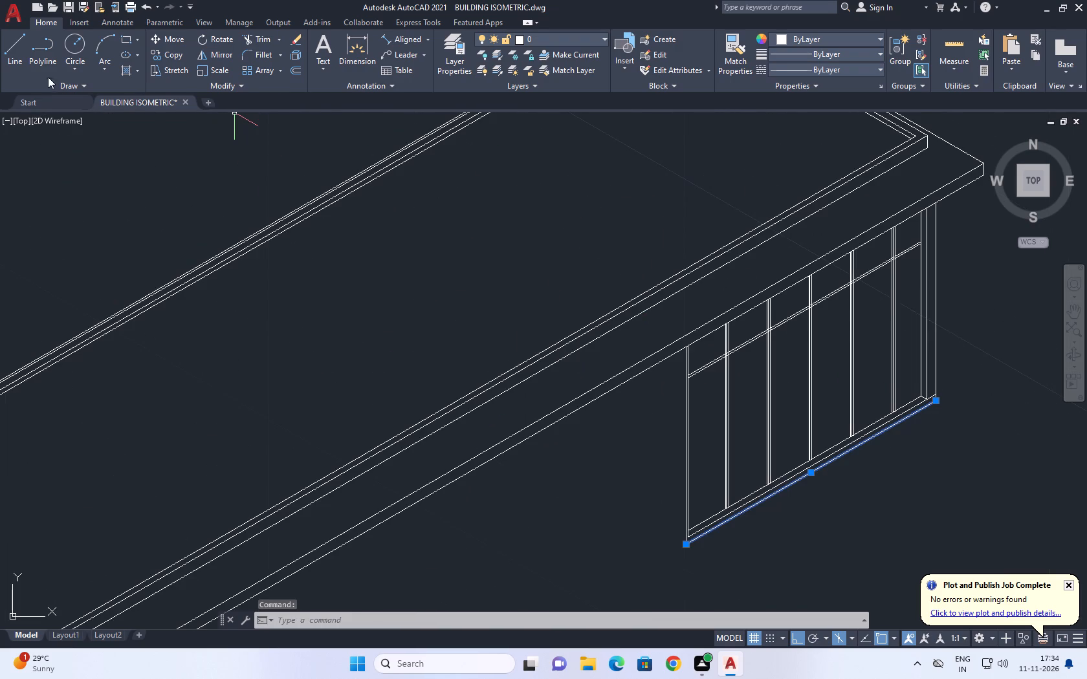
pyautogui.press('Escape')
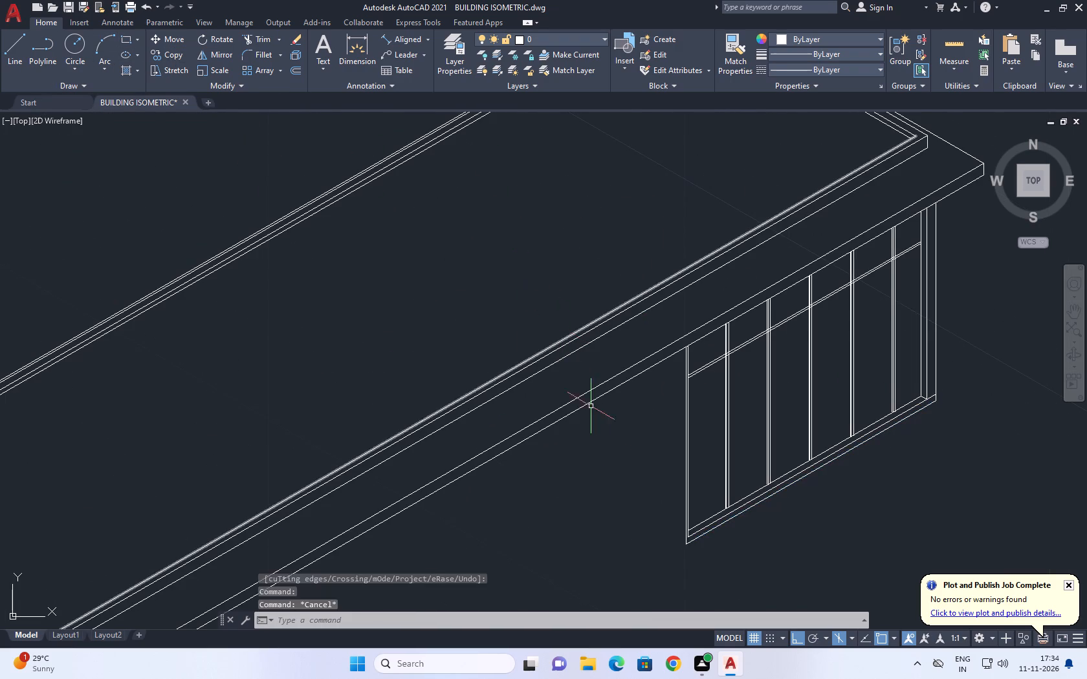
# Draw a vertical line straight down from the slab's long lower edge, between the near corner and the frame.
pyautogui.moveTo(615, 469); pyautogui.dragTo(771, 375, button='middle')
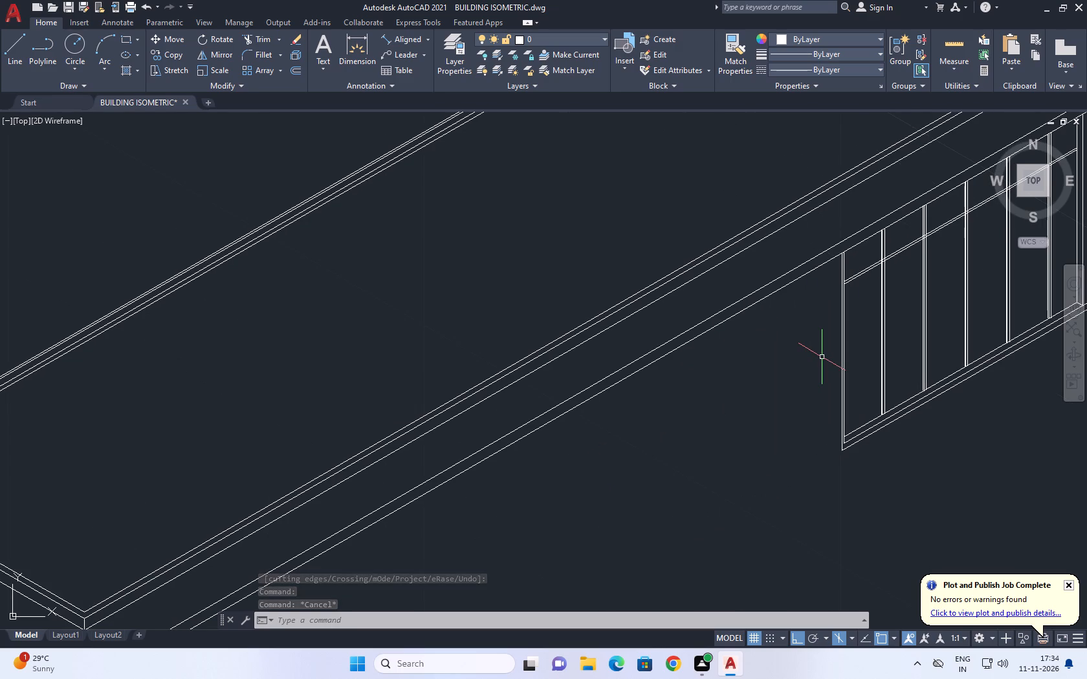
pyautogui.scroll(-4, 748, 253)
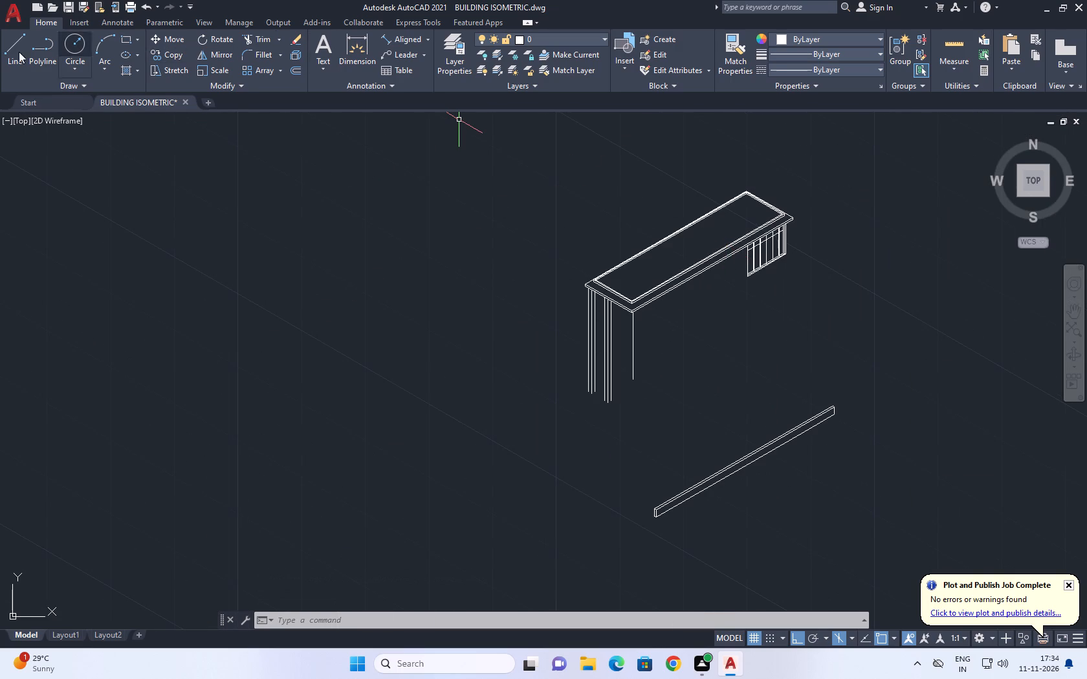
pyautogui.click(14, 54)
pyautogui.scroll(3, 738, 274)
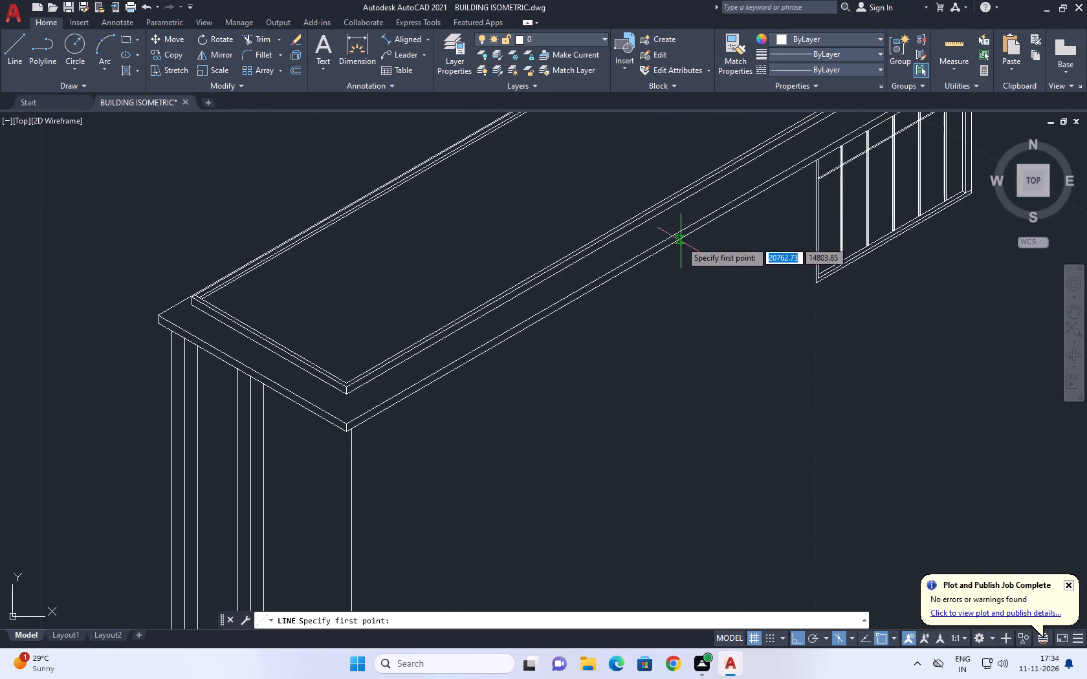
pyautogui.click(676, 241)
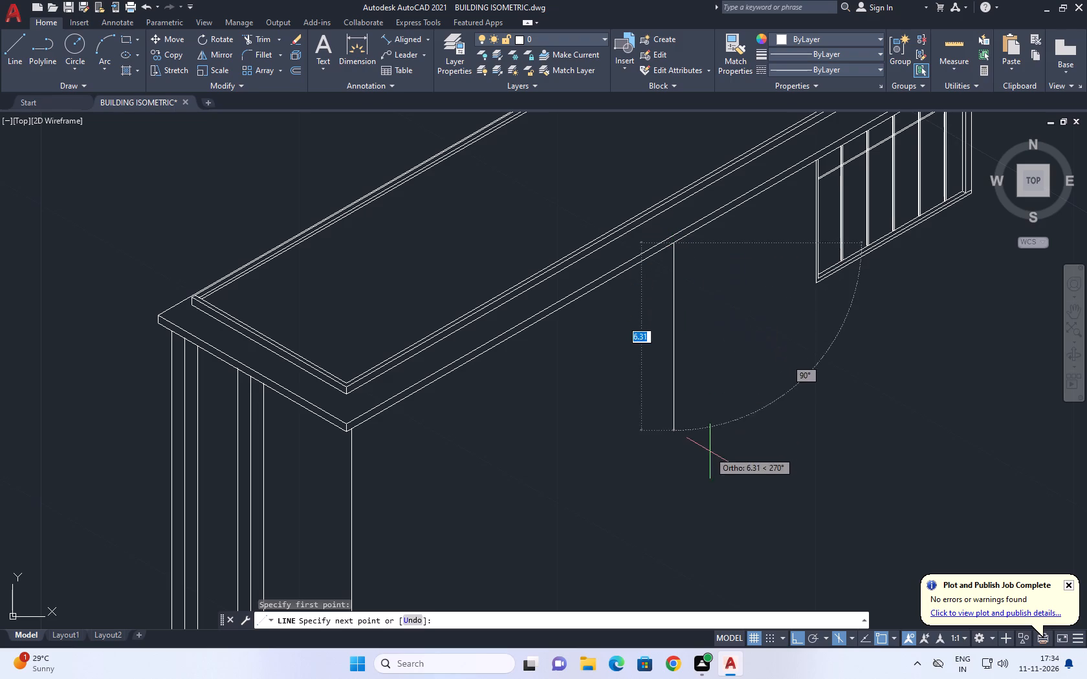
pyautogui.moveTo(738, 442); pyautogui.dragTo(663, 341, button='middle')
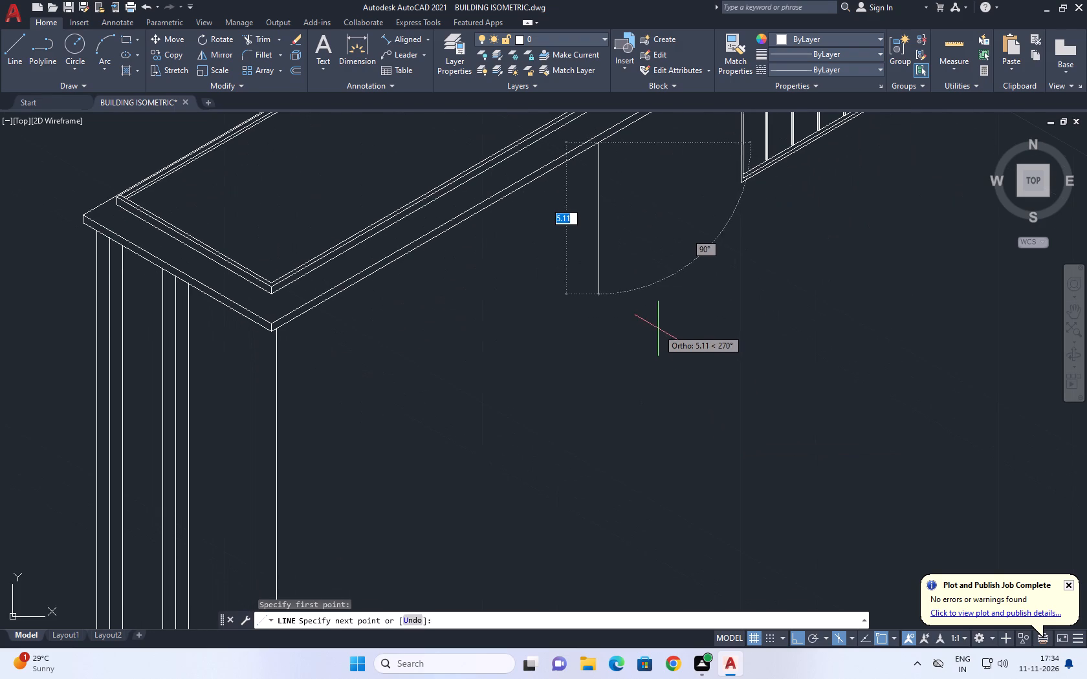
pyautogui.click(652, 446)
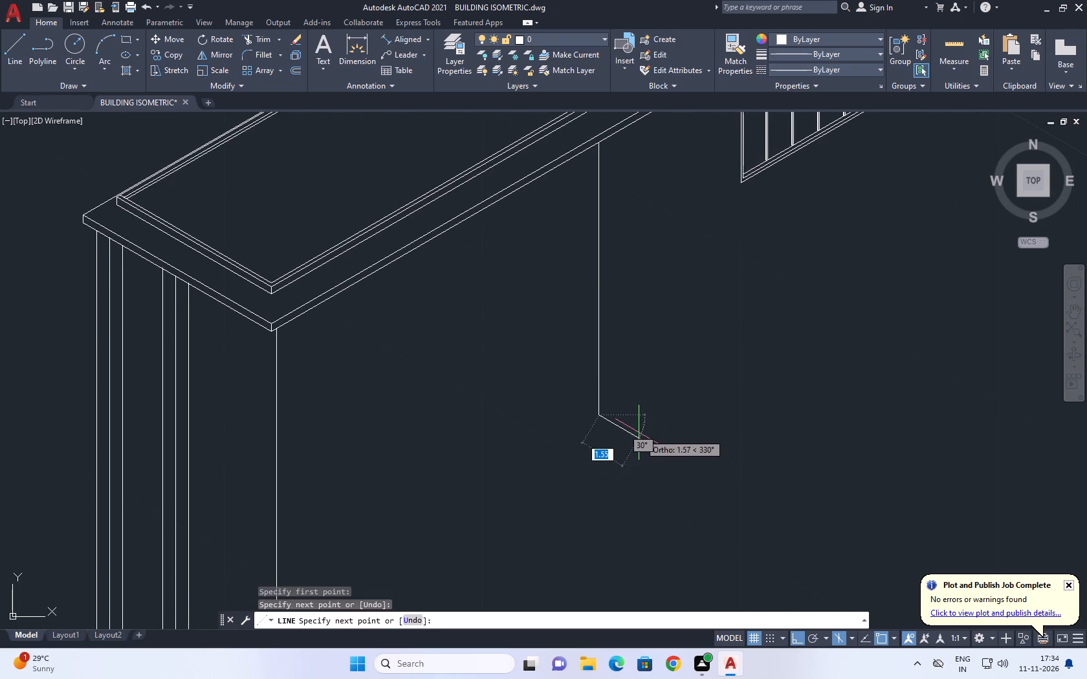
pyautogui.rightClick(706, 386)
pyautogui.click(765, 411)
pyautogui.moveTo(650, 105); pyautogui.dragTo(626, 209, button='middle')
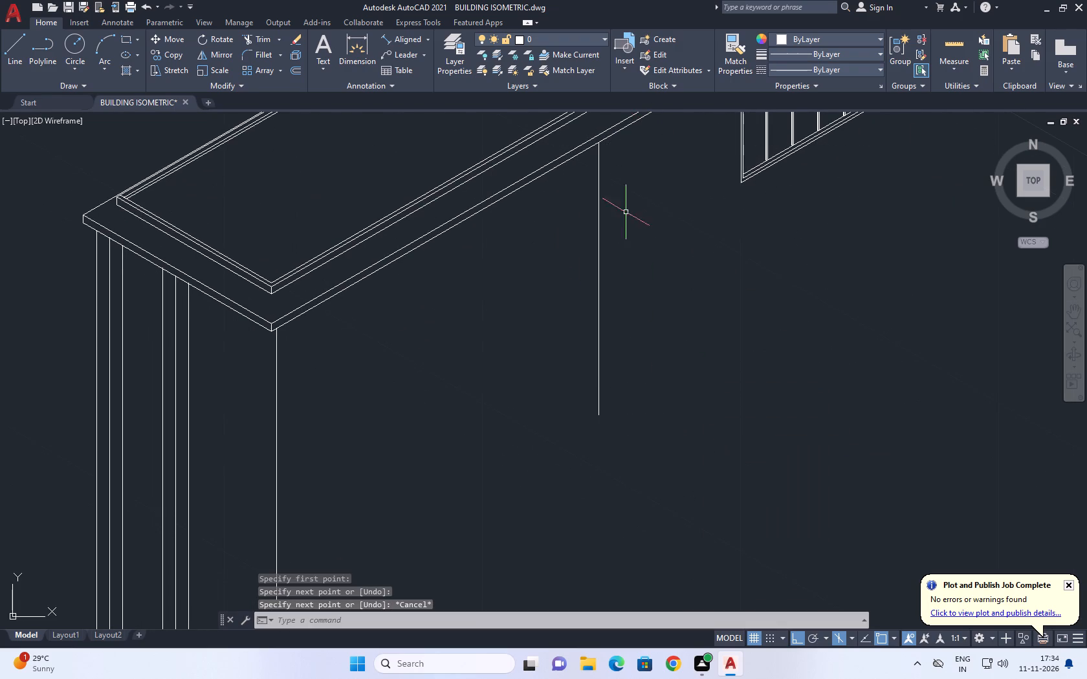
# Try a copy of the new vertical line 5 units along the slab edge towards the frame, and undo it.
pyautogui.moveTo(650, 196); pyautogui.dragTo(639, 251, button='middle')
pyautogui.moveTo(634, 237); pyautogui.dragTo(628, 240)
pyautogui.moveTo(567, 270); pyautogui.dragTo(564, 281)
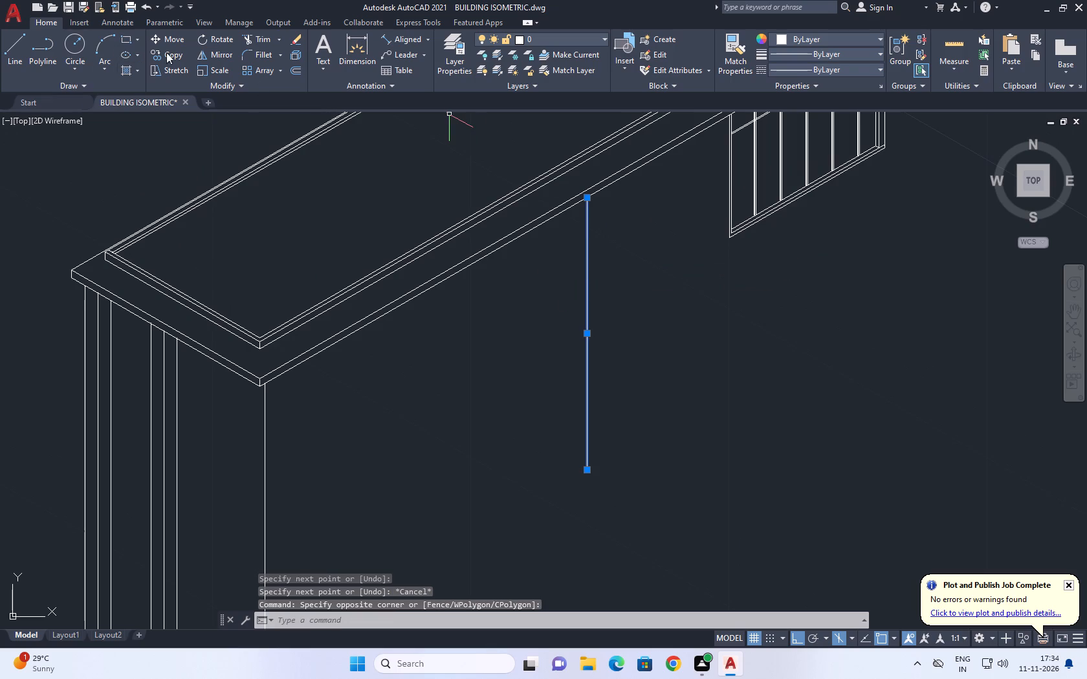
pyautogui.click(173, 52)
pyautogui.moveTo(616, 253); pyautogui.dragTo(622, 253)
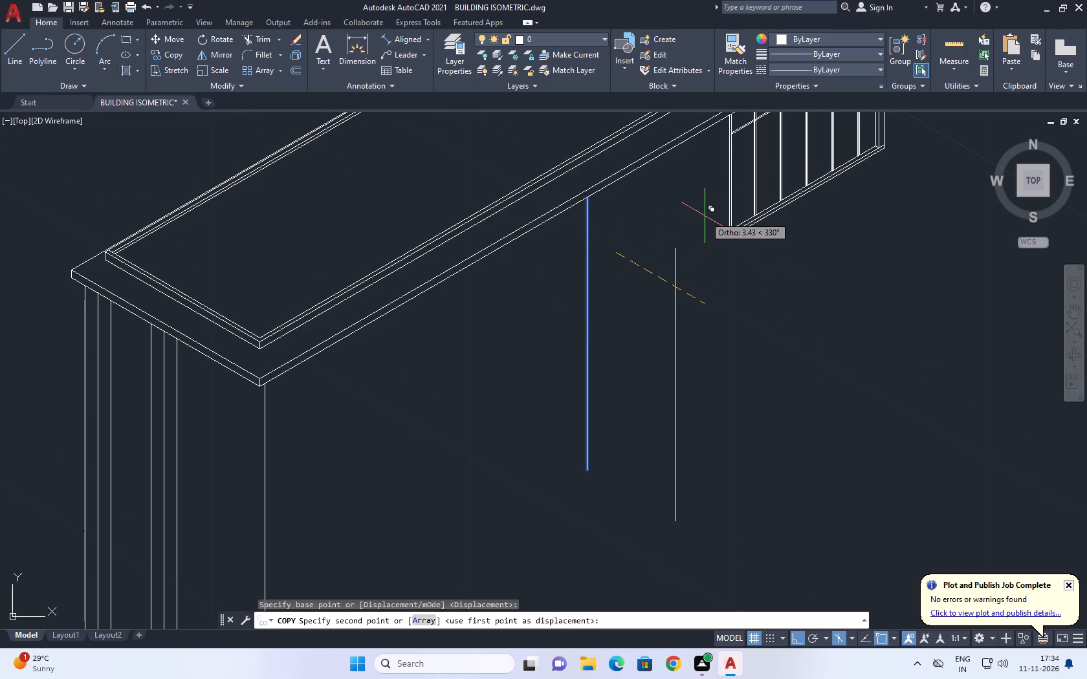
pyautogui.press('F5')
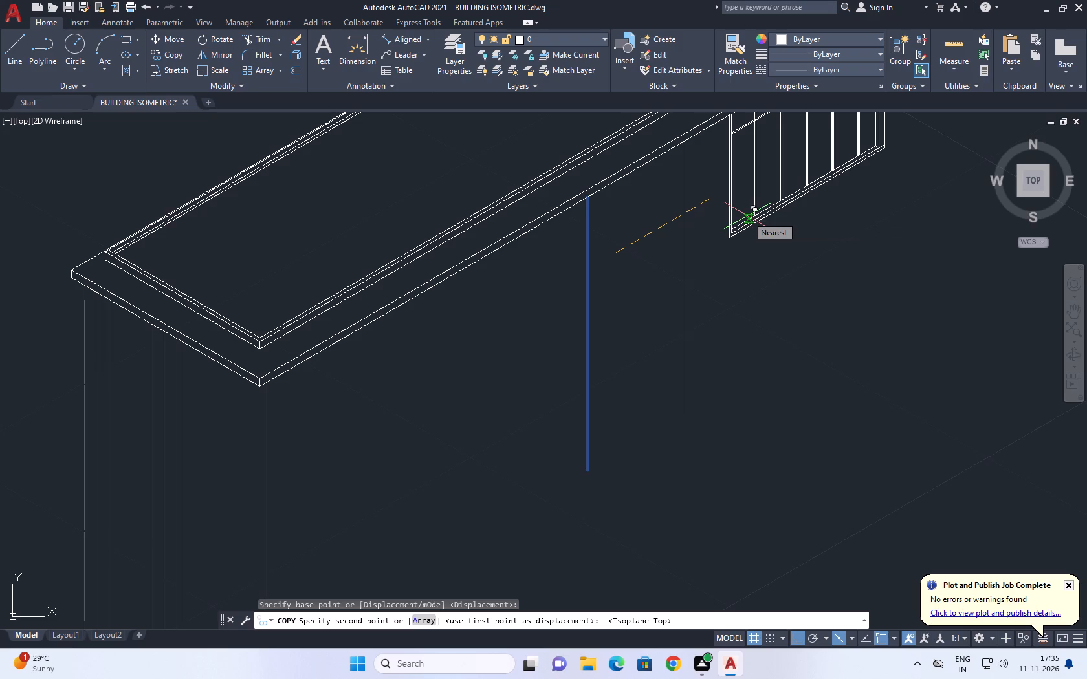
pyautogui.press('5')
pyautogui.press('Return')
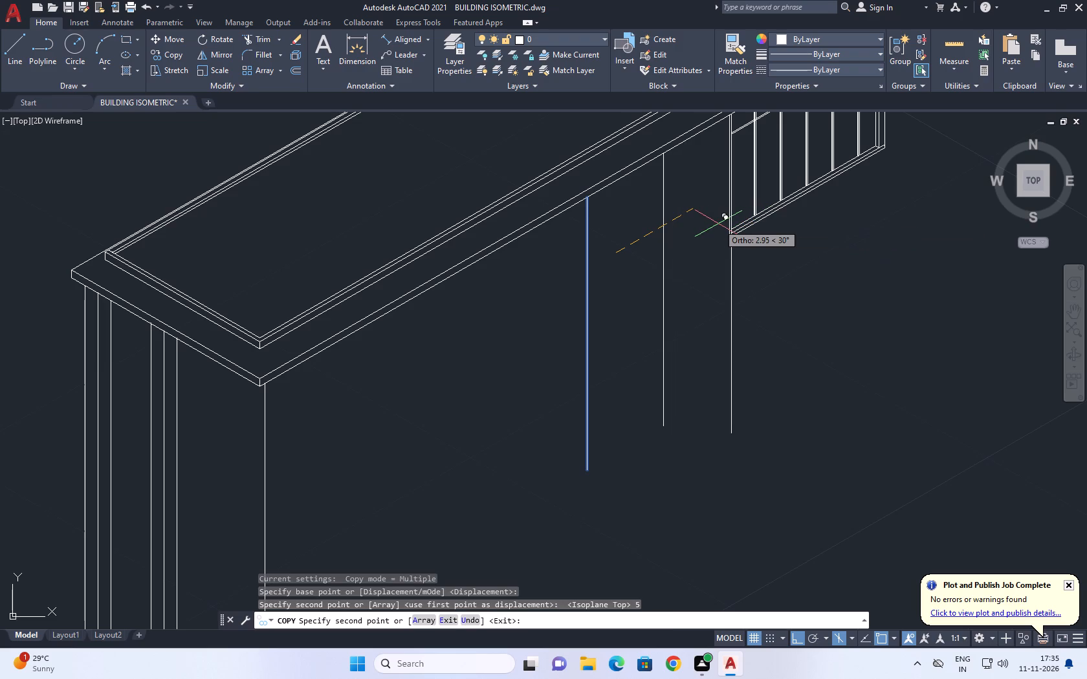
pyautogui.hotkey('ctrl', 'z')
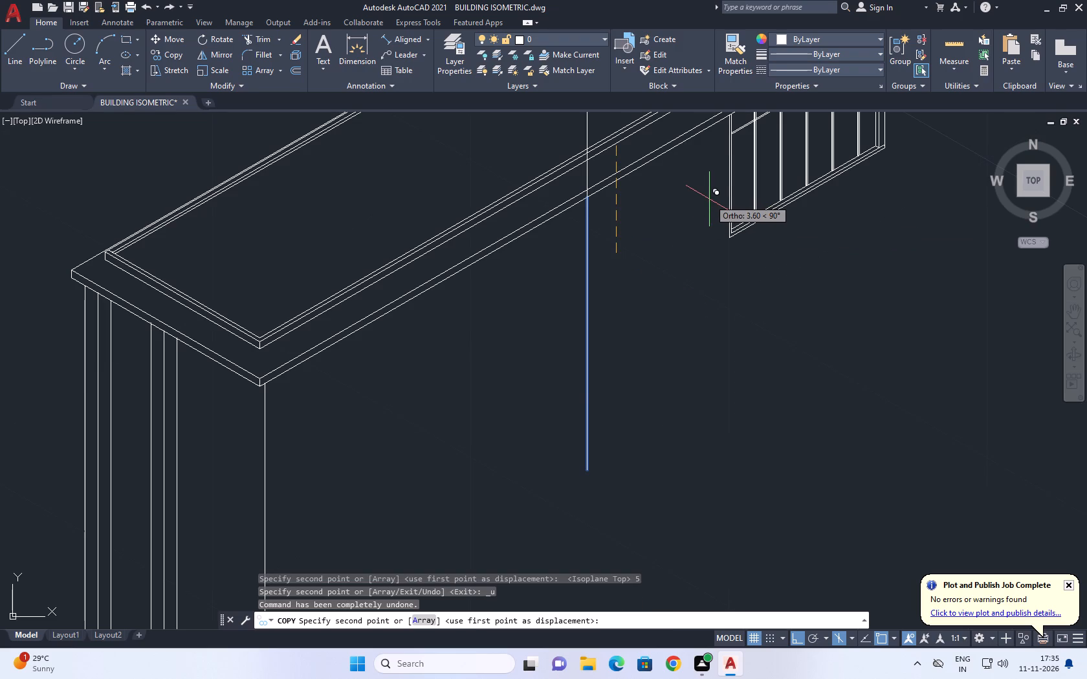
# Copy the vertical line 4.5 units along the slab edge towards the frame.
pyautogui.press('F5')
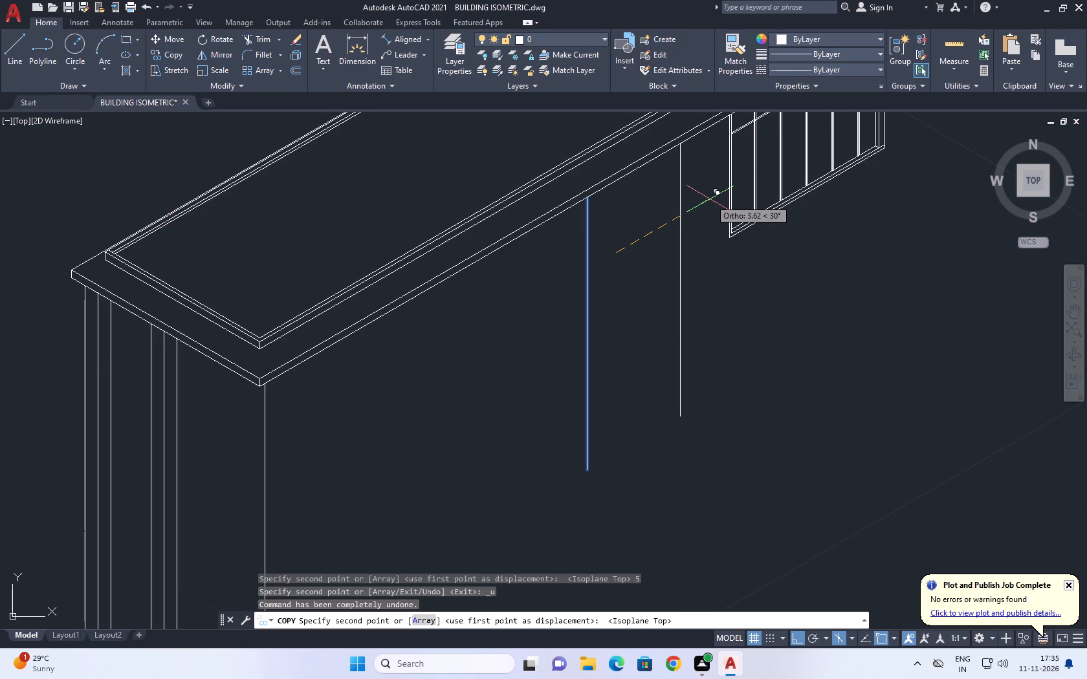
pyautogui.write('4.')
pyautogui.press('5')
pyautogui.press('Return')
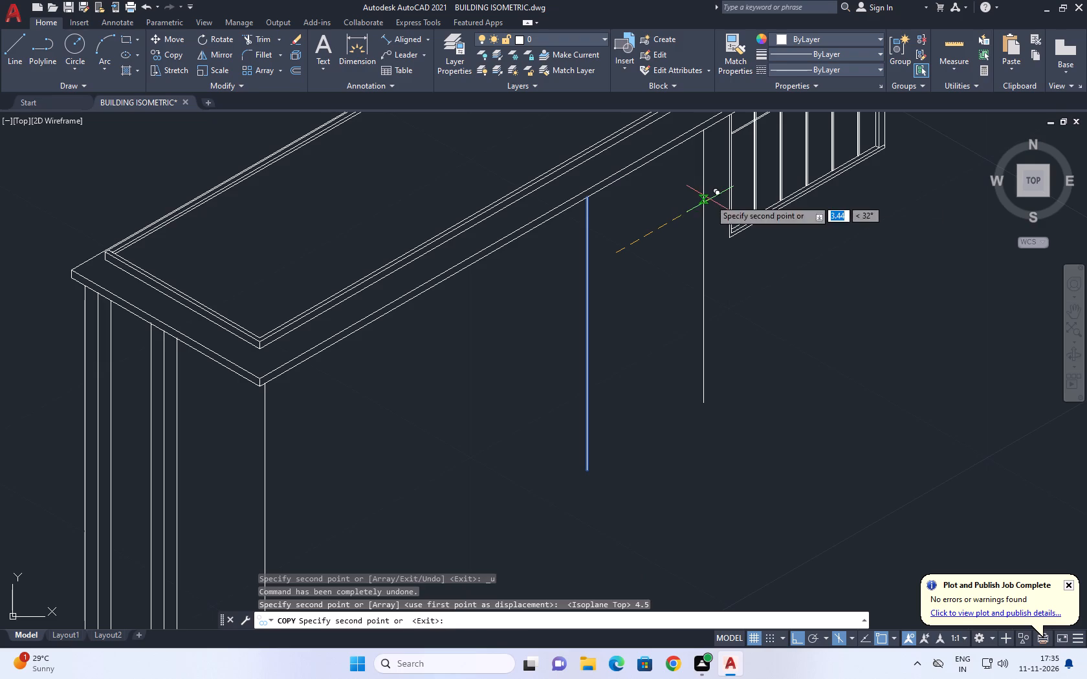
pyautogui.moveTo(833, 248); pyautogui.dragTo(796, 240, button='middle')
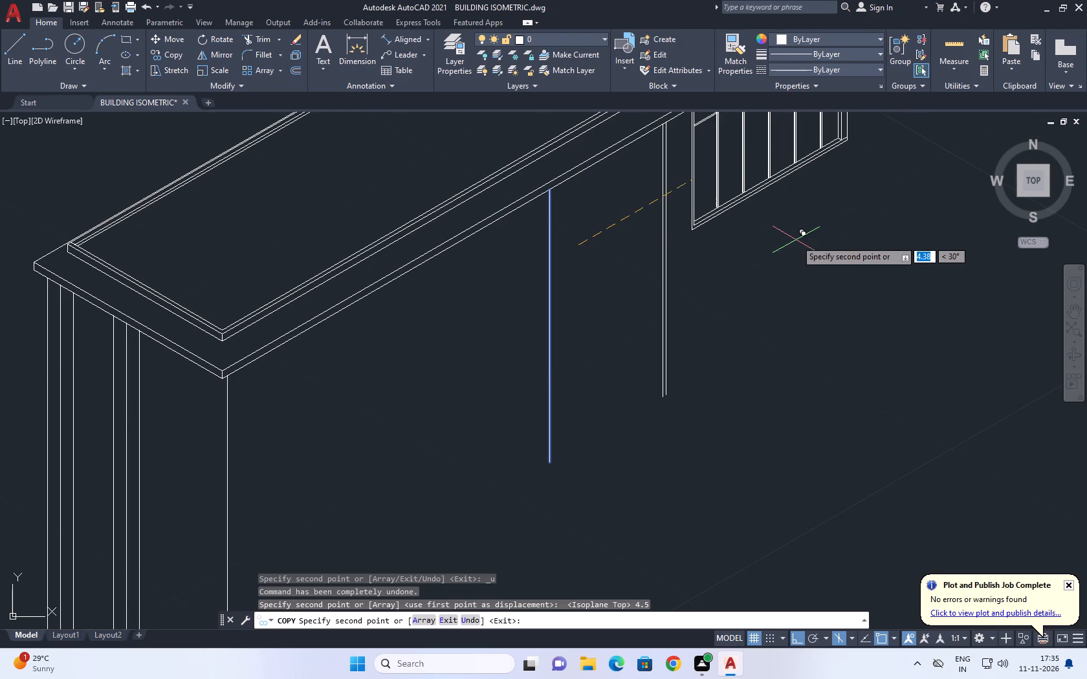
pyautogui.press('Escape')
# Move the copied vertical line 0.5 units along the slab edge, back towards the original line.
pyautogui.moveTo(636, 252); pyautogui.dragTo(676, 216, button='middle')
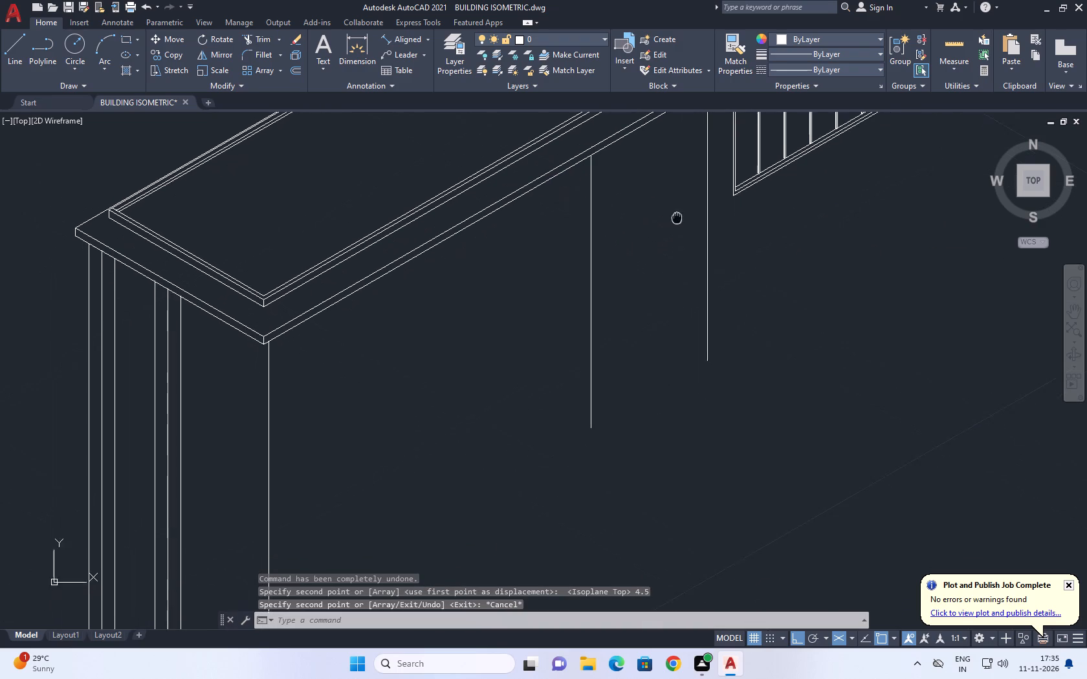
pyautogui.moveTo(676, 216); pyautogui.dragTo(674, 206, button='middle')
pyautogui.click(738, 224)
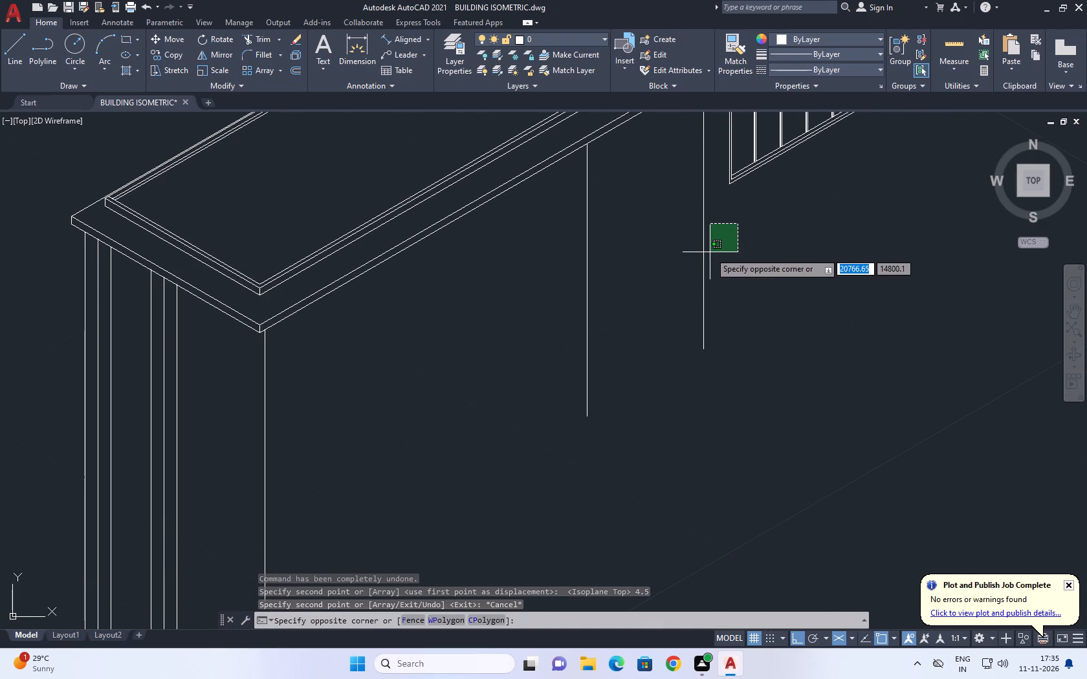
pyautogui.click(681, 253)
pyautogui.moveTo(721, 259); pyautogui.dragTo(769, 248, button='middle')
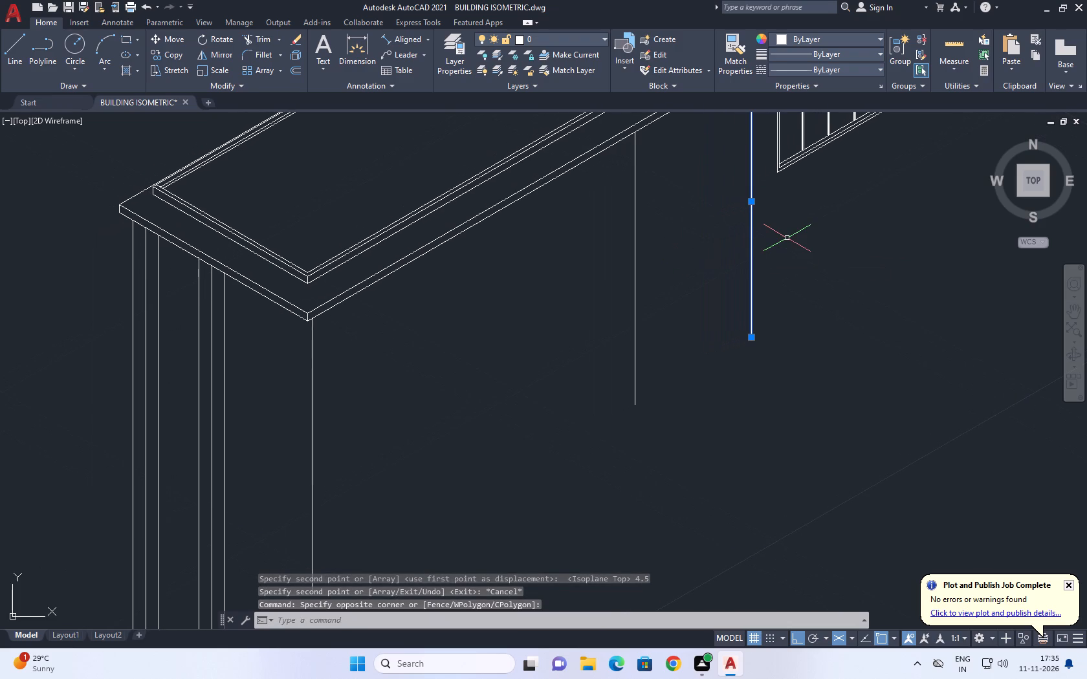
pyautogui.press('m')
pyautogui.press('space')
pyautogui.moveTo(809, 217); pyautogui.dragTo(801, 223)
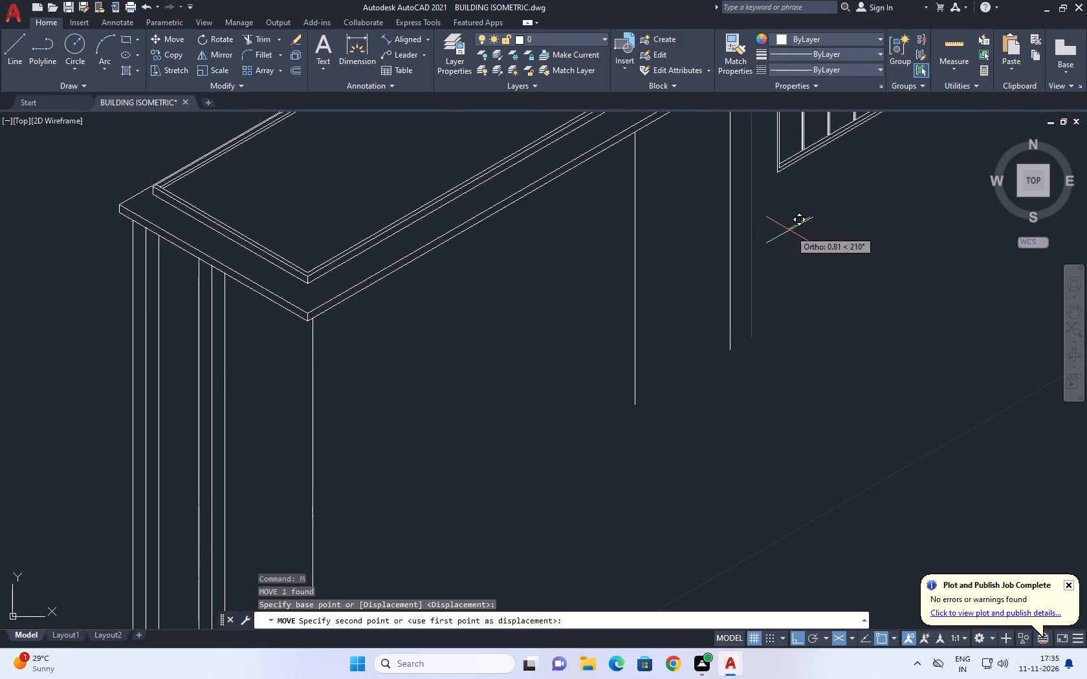
pyautogui.write('0.5')
pyautogui.press('Return')
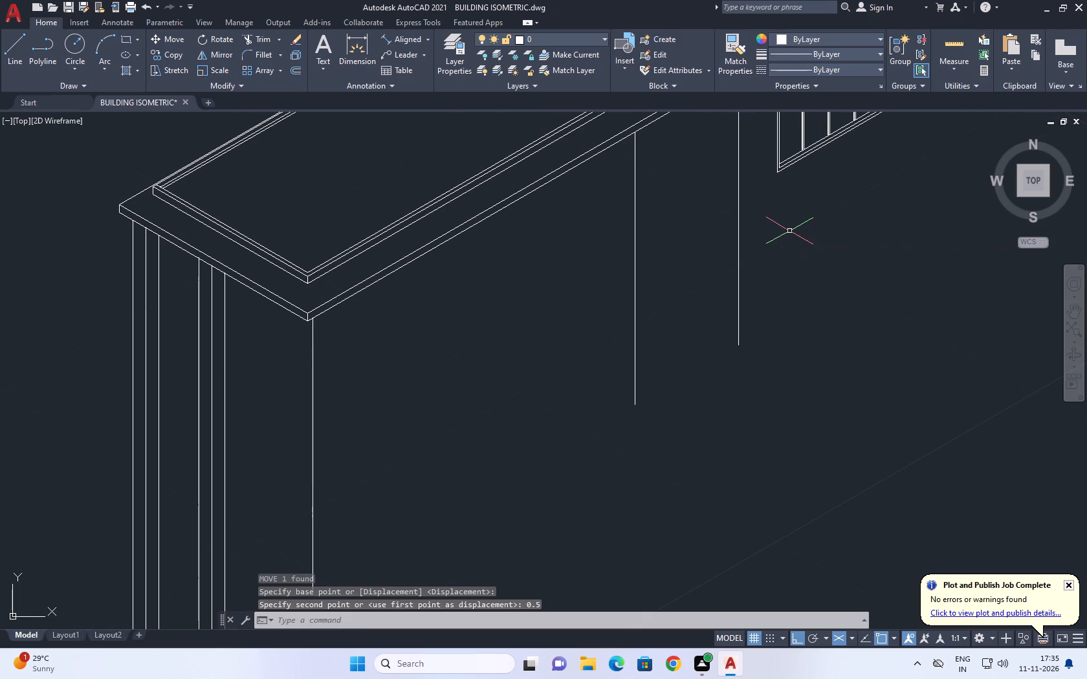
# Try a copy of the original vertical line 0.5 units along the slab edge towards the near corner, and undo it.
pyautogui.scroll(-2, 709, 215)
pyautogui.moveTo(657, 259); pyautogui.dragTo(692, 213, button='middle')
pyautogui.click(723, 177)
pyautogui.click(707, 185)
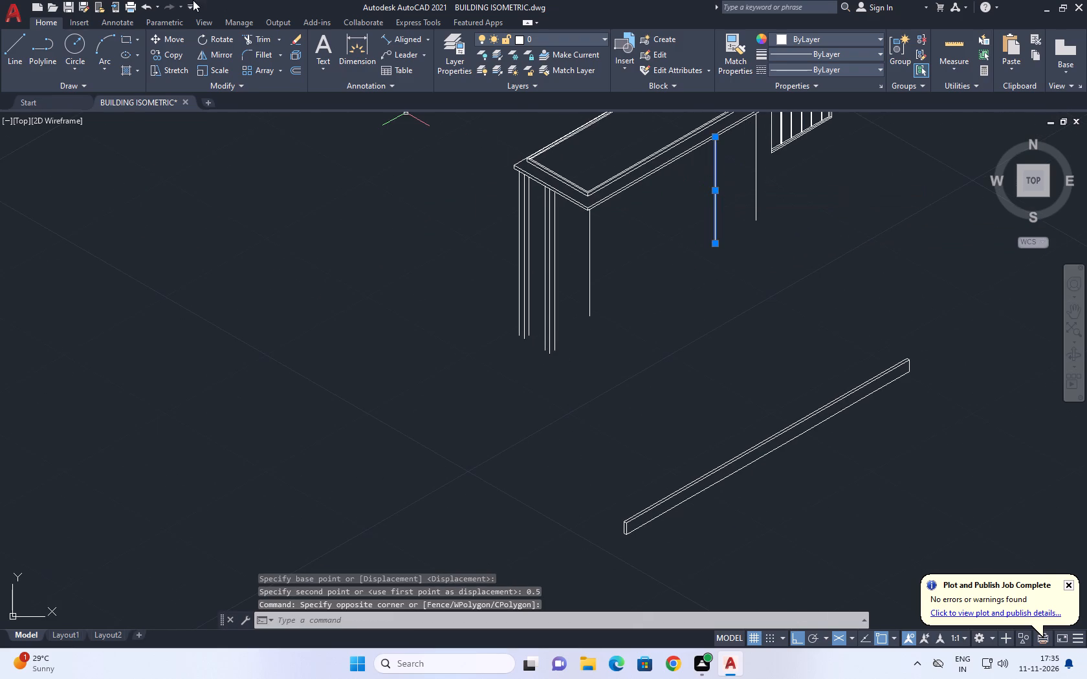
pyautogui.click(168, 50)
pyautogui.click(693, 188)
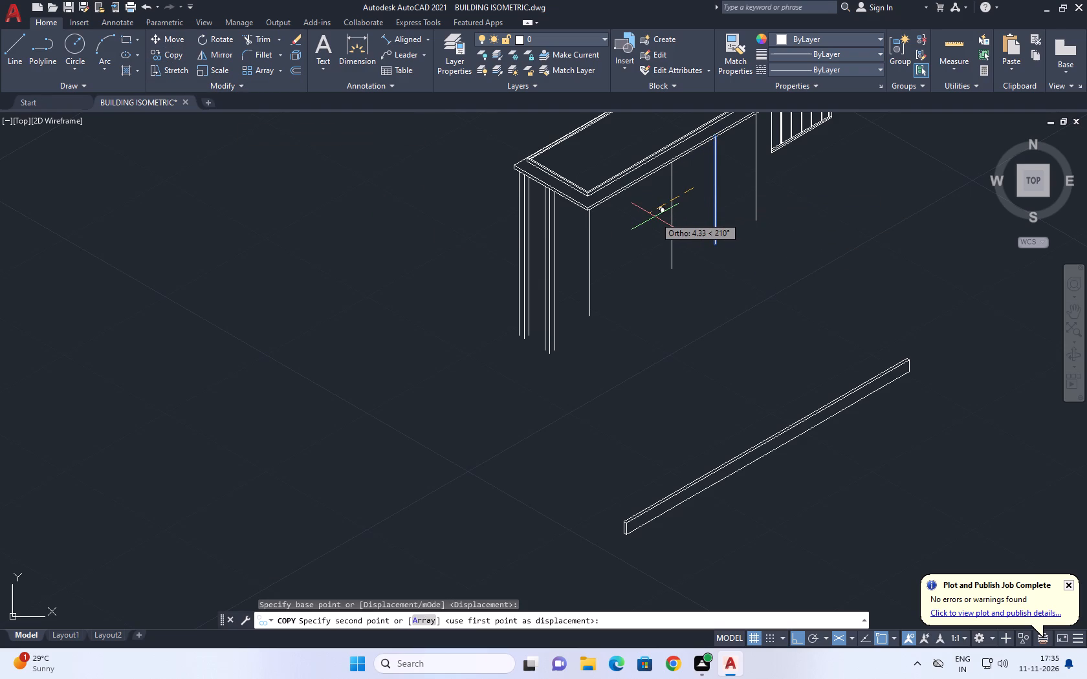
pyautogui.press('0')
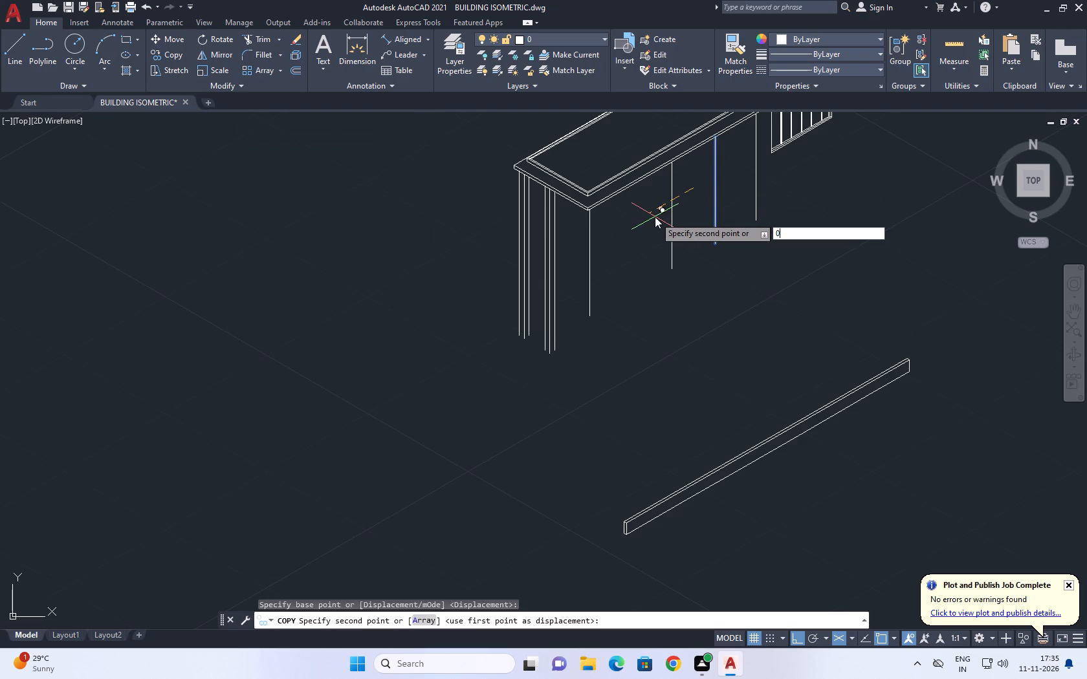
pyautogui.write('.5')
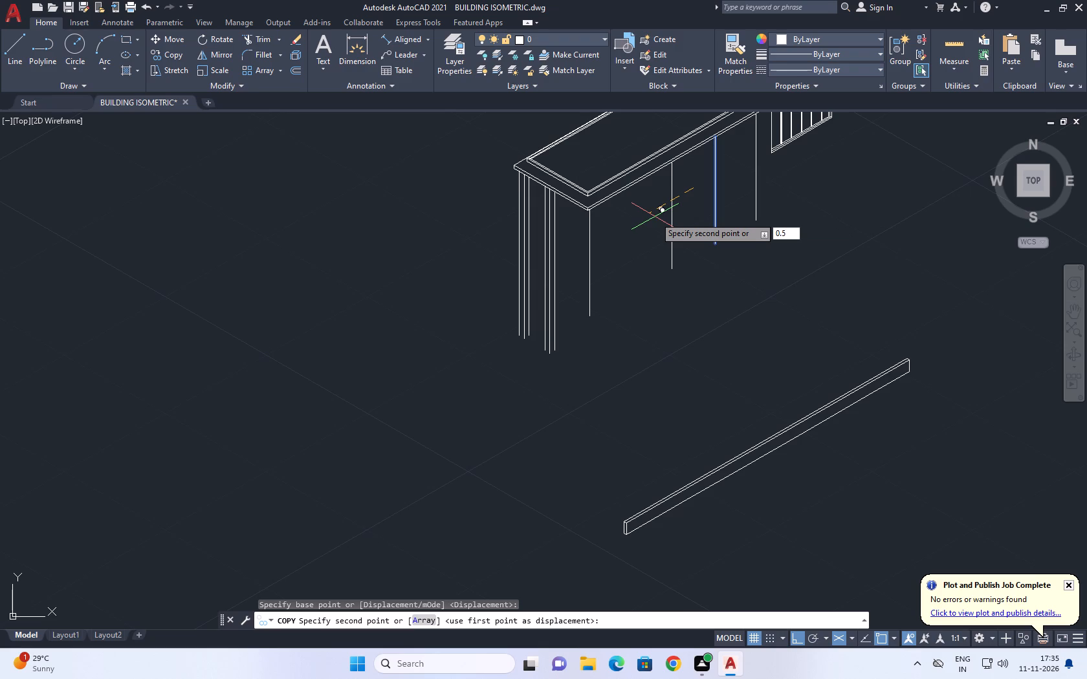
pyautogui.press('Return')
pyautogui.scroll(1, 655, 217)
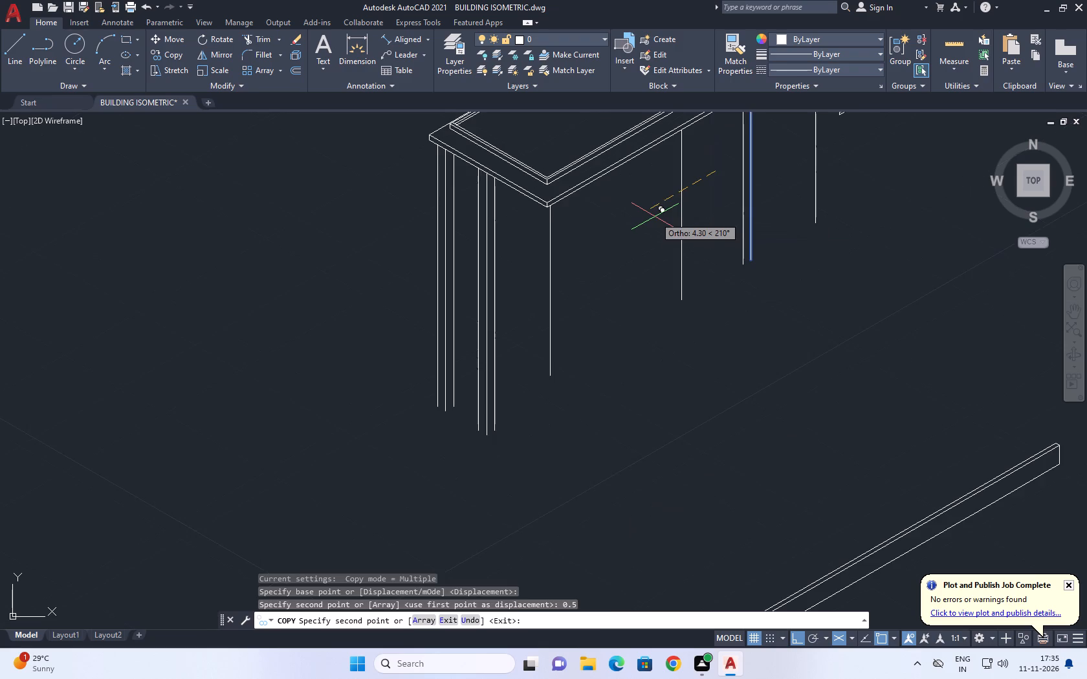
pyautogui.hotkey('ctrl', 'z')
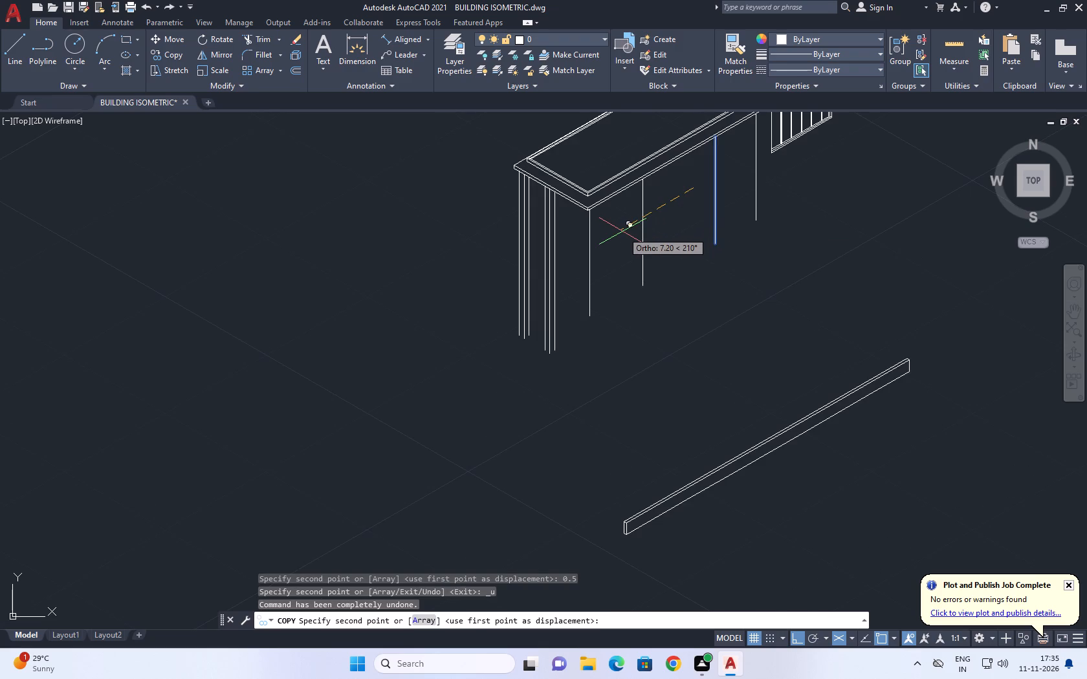
# Copy the selected vertical line 4 units along the slab's long edge towards the near corner.
pyautogui.press('4')
pyautogui.press('Return')
pyautogui.rightClick(719, 262)
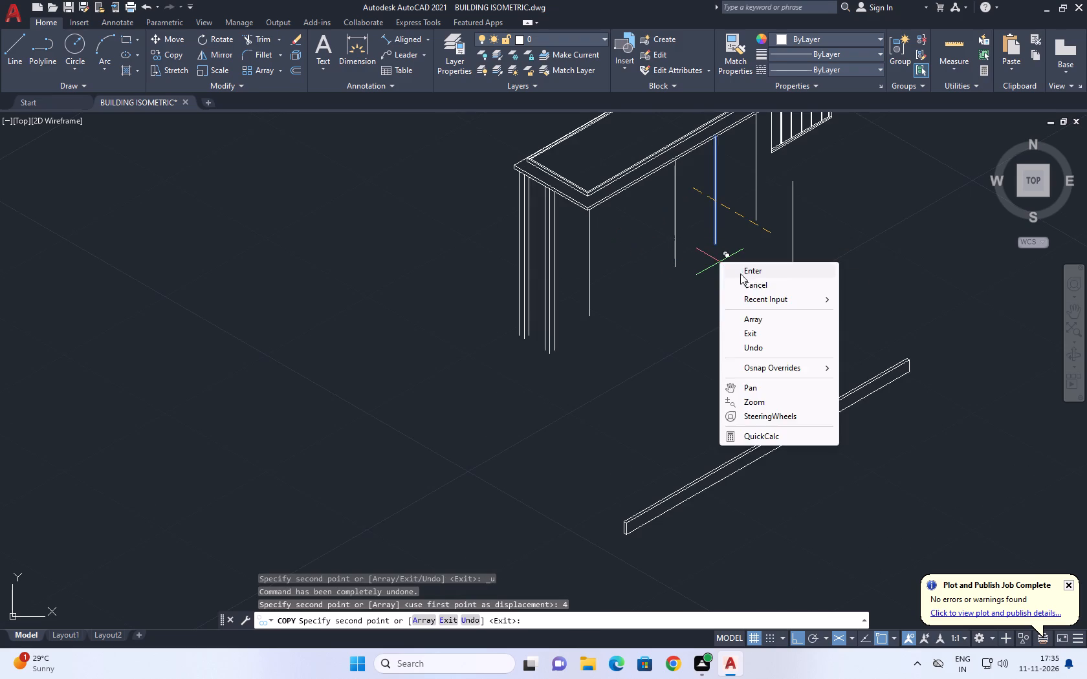
pyautogui.click(756, 283)
# Draw a reference line along the slab's lower long edge from the top of the frame's outer vertical to the slab's far corner.
pyautogui.moveTo(659, 209); pyautogui.dragTo(727, 295, button='middle')
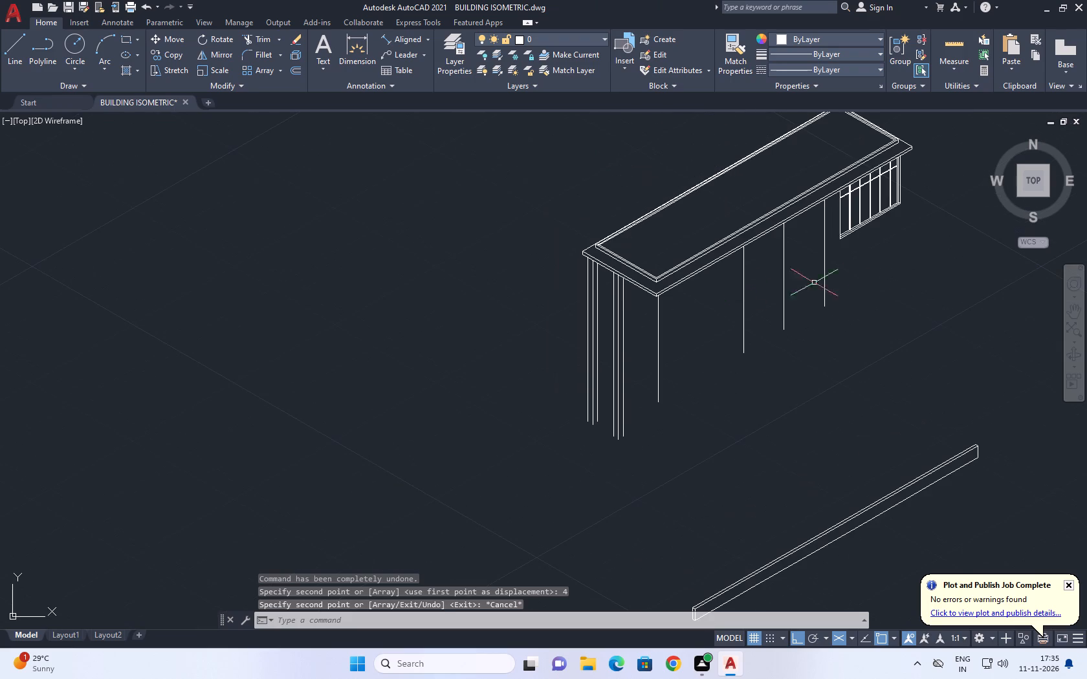
pyautogui.moveTo(803, 250); pyautogui.dragTo(789, 276, button='middle')
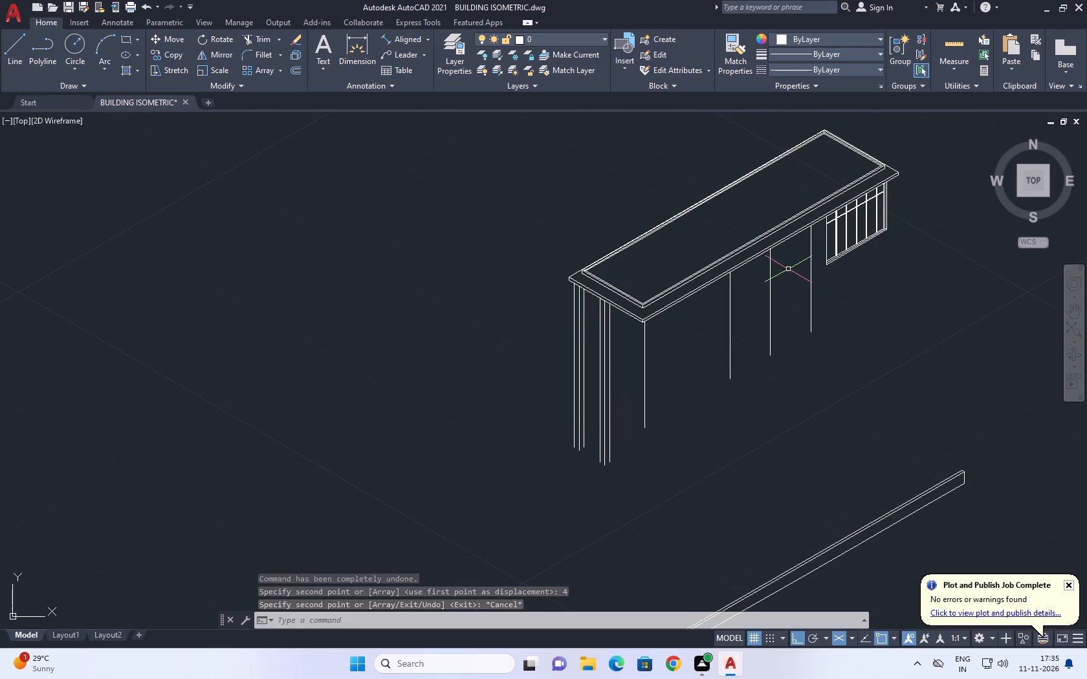
pyautogui.moveTo(791, 255); pyautogui.dragTo(743, 265, button='middle')
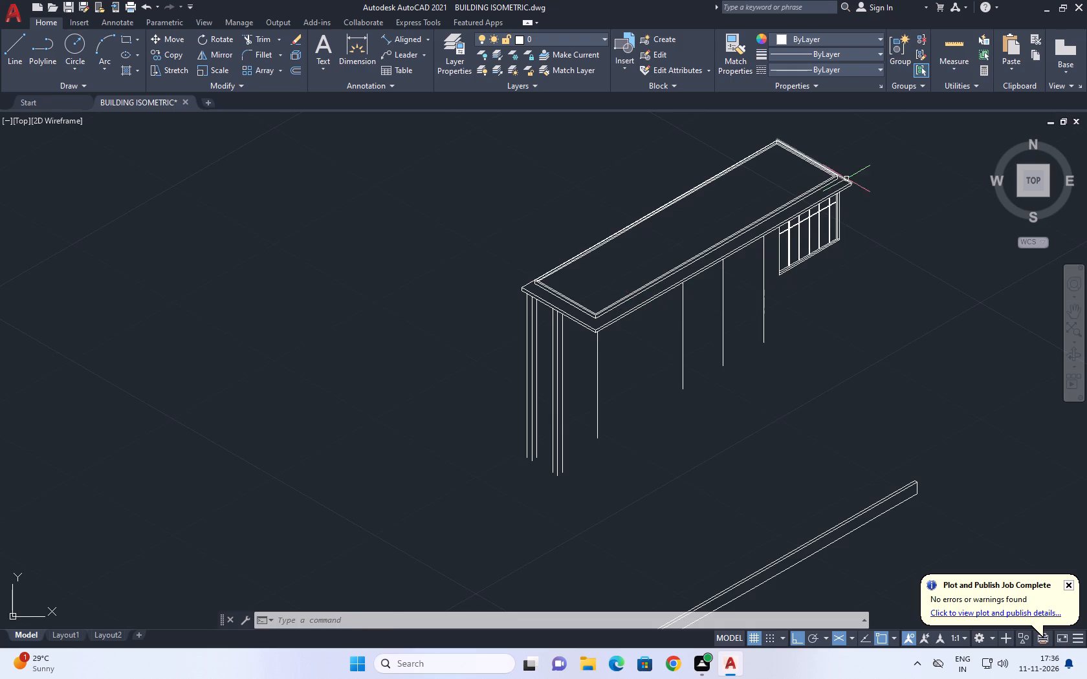
pyautogui.scroll(1, 846, 178)
pyautogui.click(12, 59)
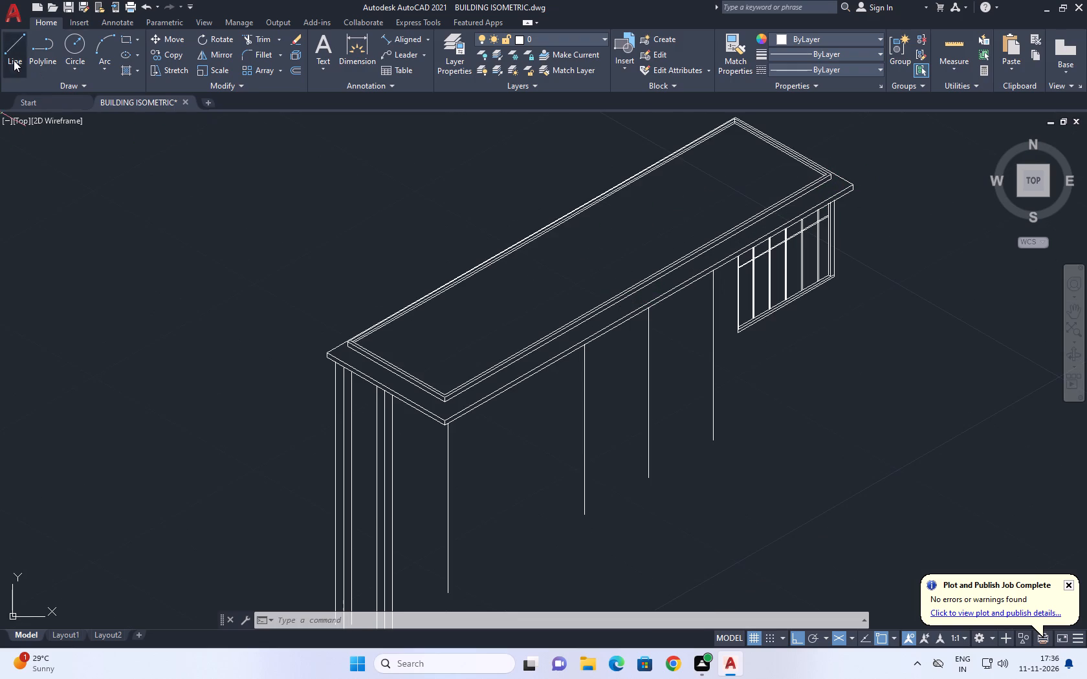
pyautogui.scroll(4, 839, 200)
pyautogui.moveTo(842, 189); pyautogui.dragTo(608, 334, button='middle')
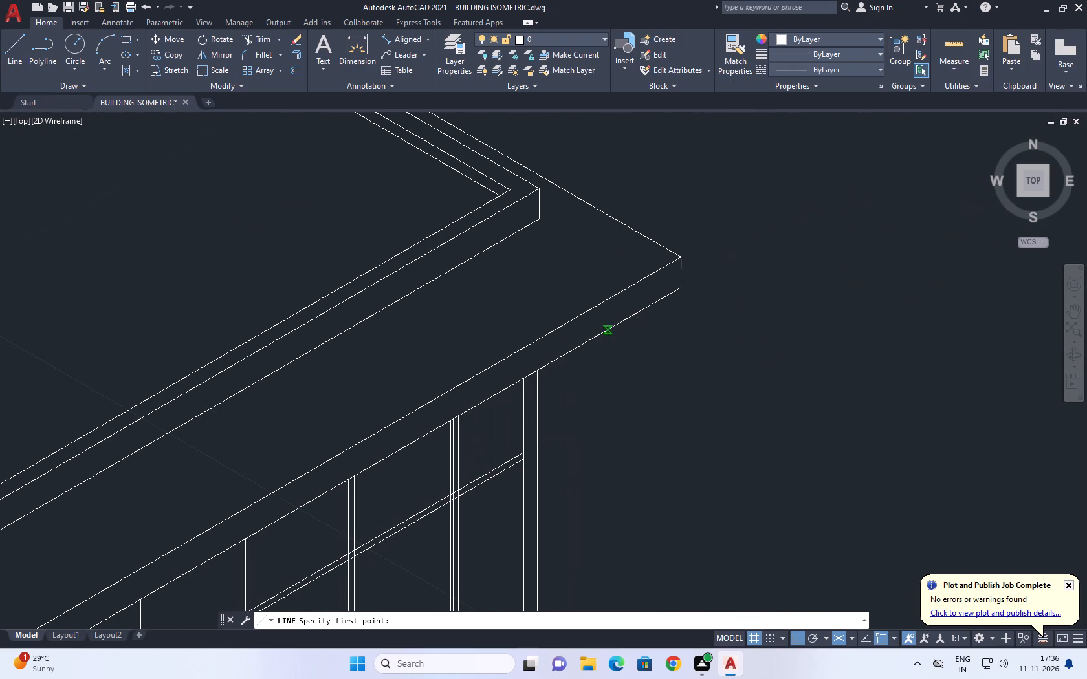
pyautogui.click(560, 355)
pyautogui.click(683, 285)
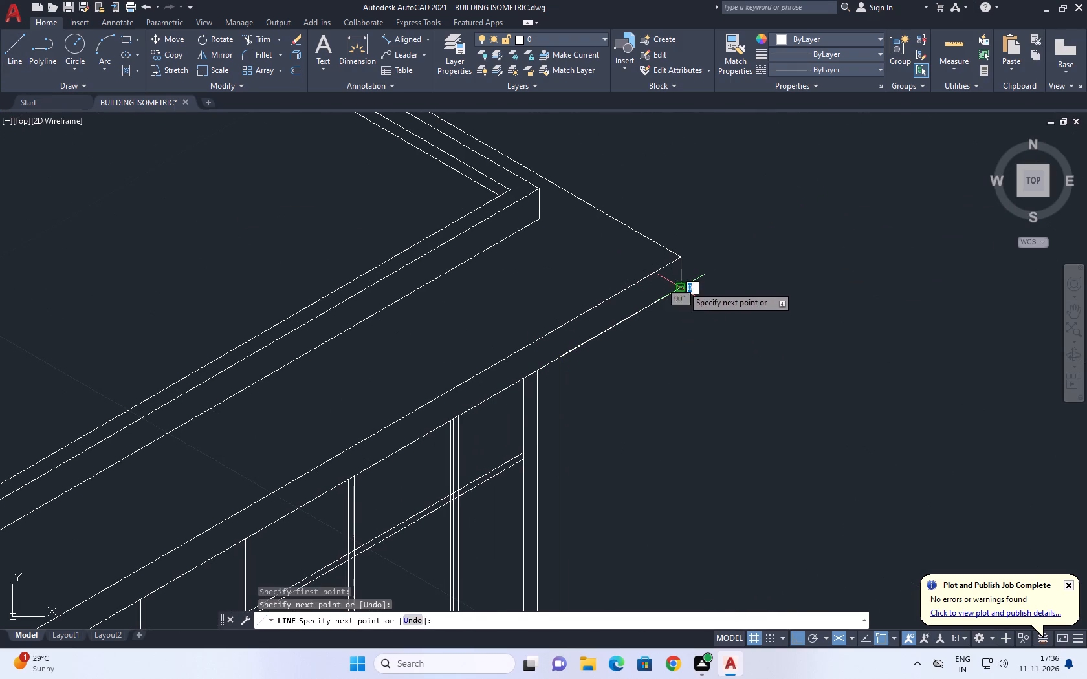
pyautogui.rightClick(786, 226)
pyautogui.click(802, 242)
# Move the reference line by its frame-side endpoint to the lower near corner of the slab, so it runs along the long edge.
pyautogui.click(622, 317)
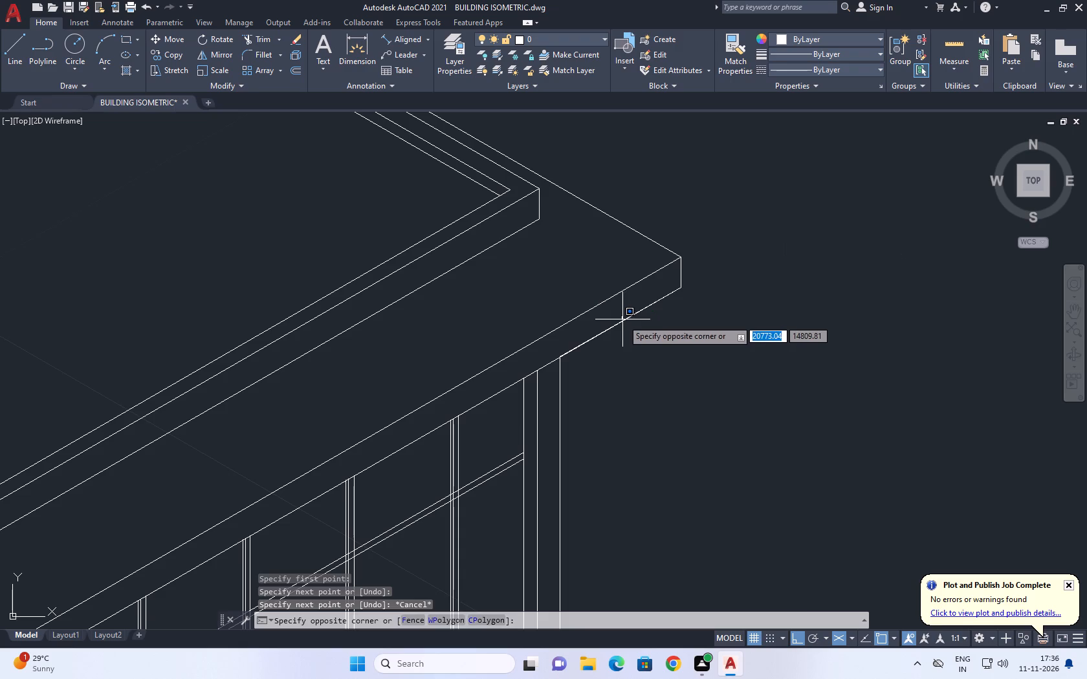
pyautogui.click(622, 310)
pyautogui.click(626, 317)
pyautogui.scroll(-3, 723, 275)
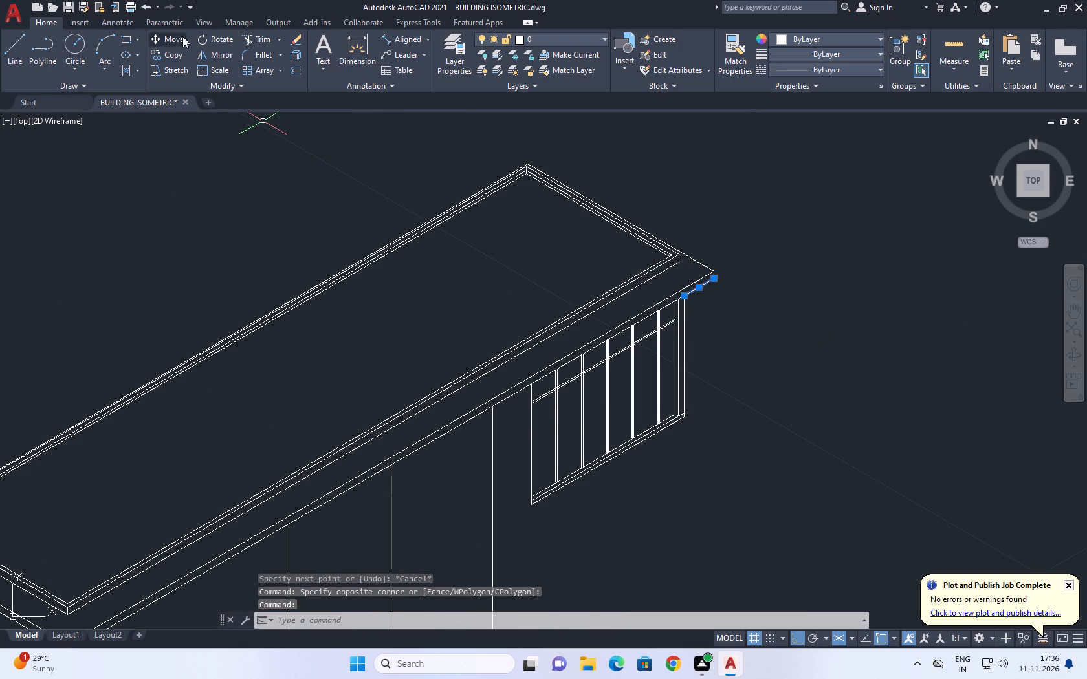
pyautogui.click(174, 41)
pyautogui.scroll(3, 681, 297)
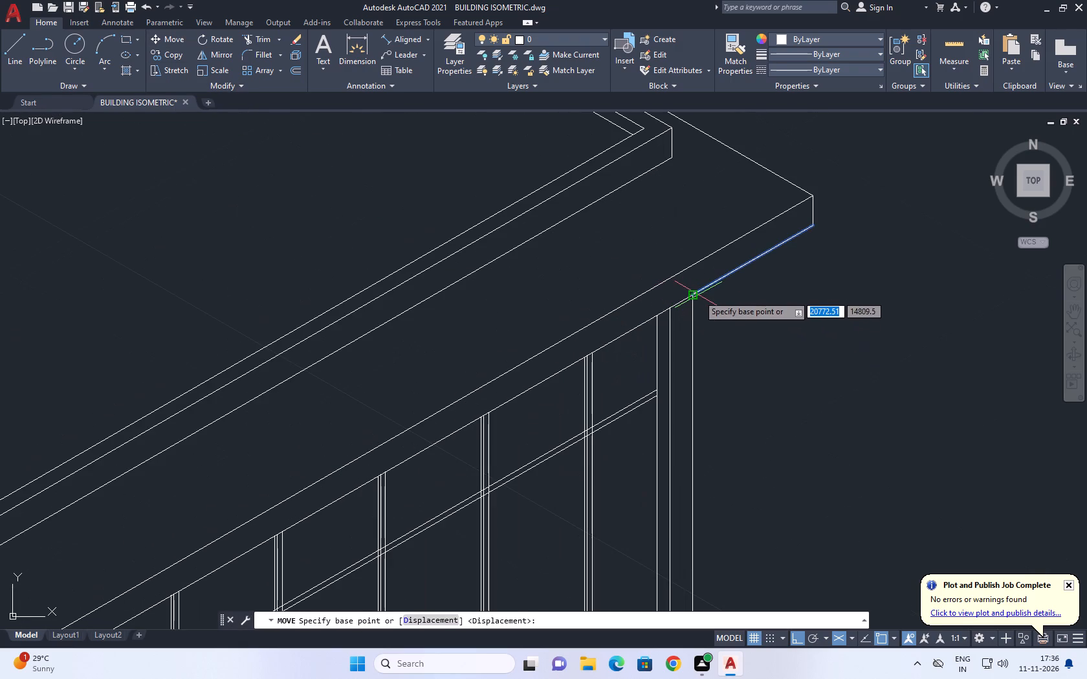
pyautogui.click(698, 295)
pyautogui.scroll(-8, 807, 240)
pyautogui.scroll(3, 740, 323)
pyautogui.moveTo(790, 197); pyautogui.dragTo(708, 330, button='middle')
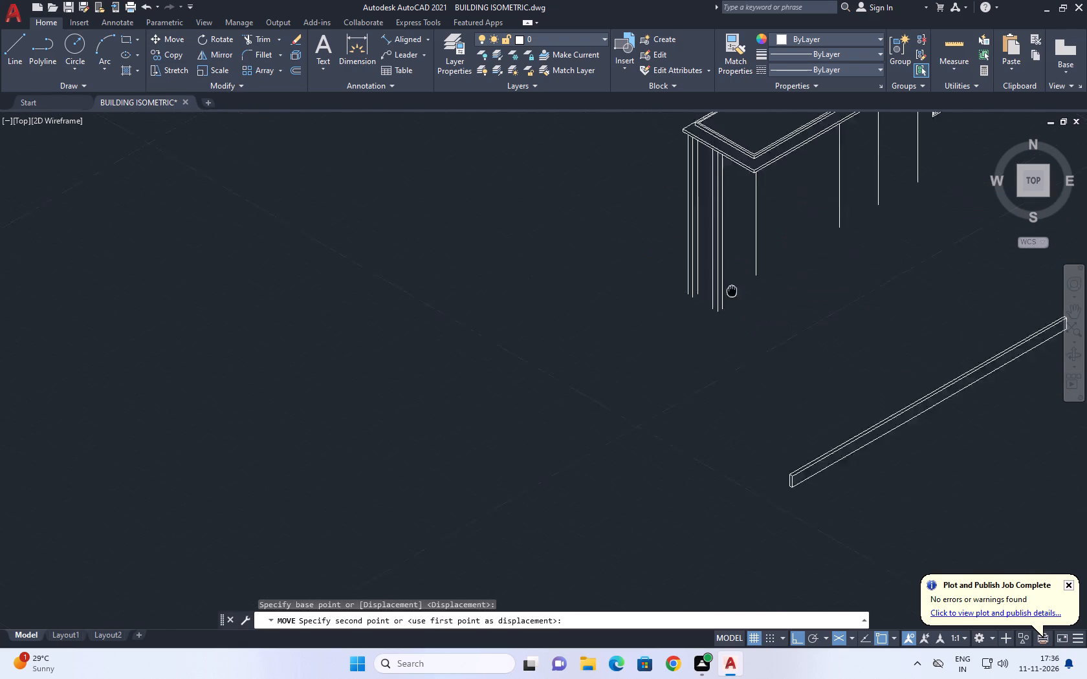
pyautogui.moveTo(708, 330); pyautogui.dragTo(604, 473, button='middle')
pyautogui.scroll(4, 602, 406)
pyautogui.scroll(4, 589, 332)
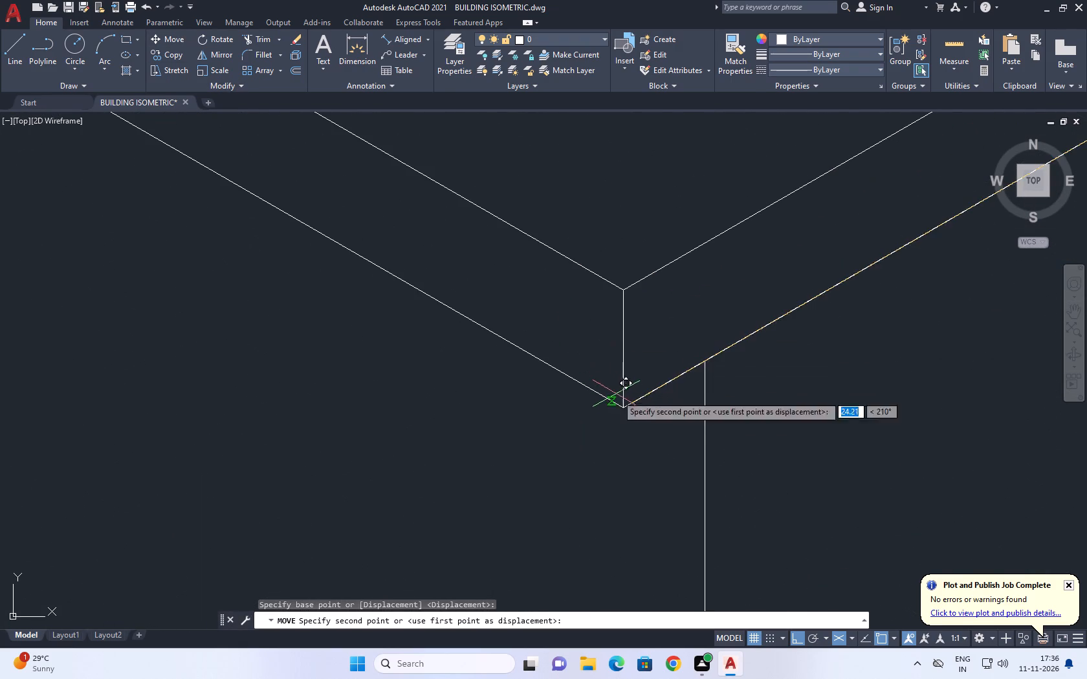
pyautogui.click(626, 410)
# Move the vertical line nearest the near corner by its top endpoint to the far end of the reference line.
pyautogui.scroll(-4, 572, 359)
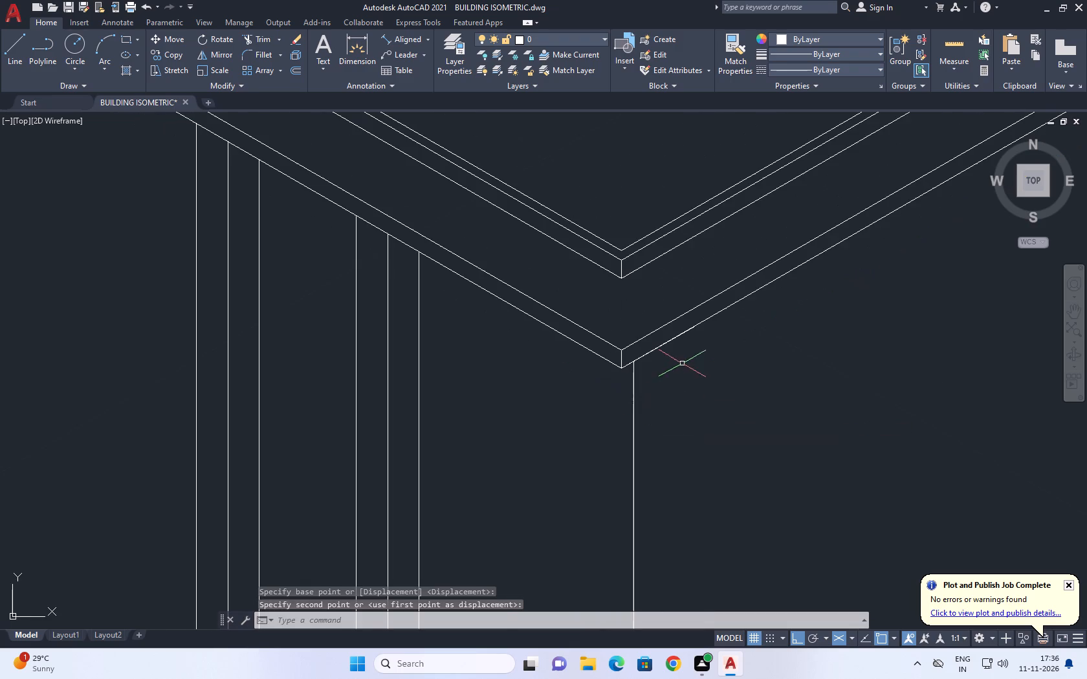
pyautogui.moveTo(701, 400); pyautogui.dragTo(694, 406)
pyautogui.click(601, 447)
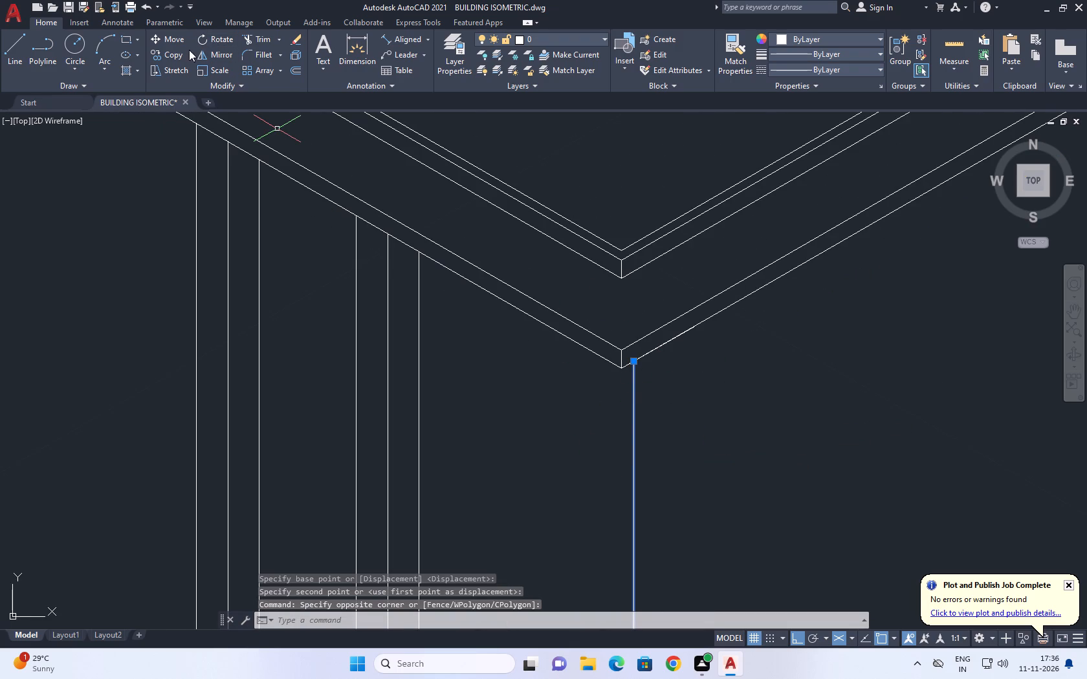
pyautogui.click(175, 33)
pyautogui.click(633, 359)
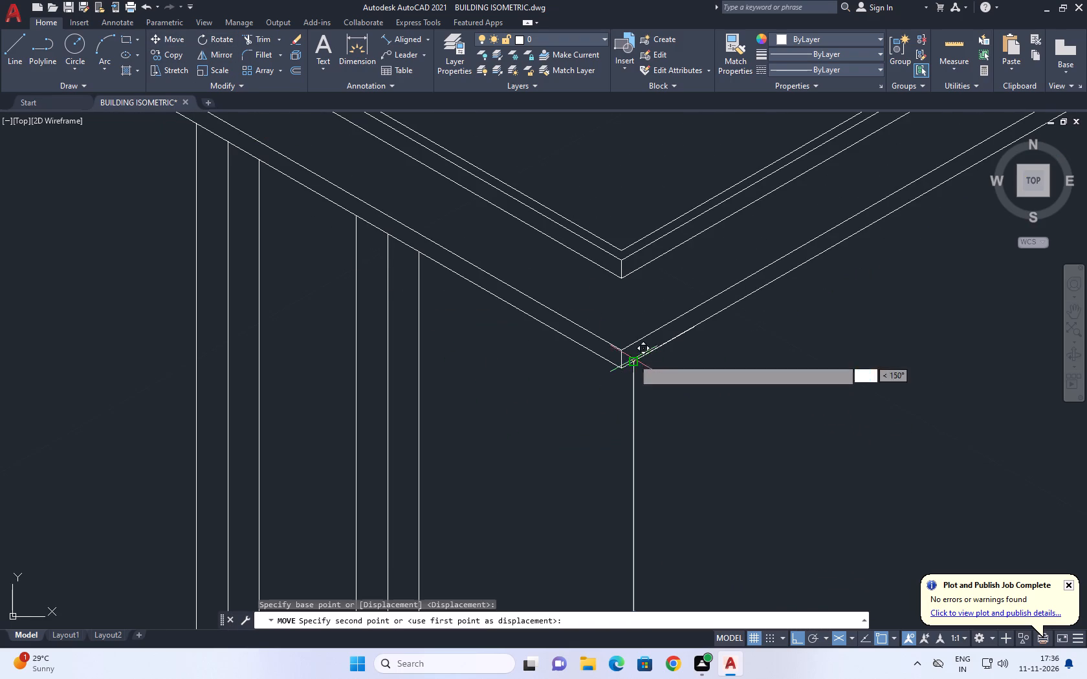
pyautogui.click(696, 325)
# Erase the short reference line on the slab's lower edge at the near corner.
pyautogui.click(670, 340)
pyautogui.rightClick(629, 284)
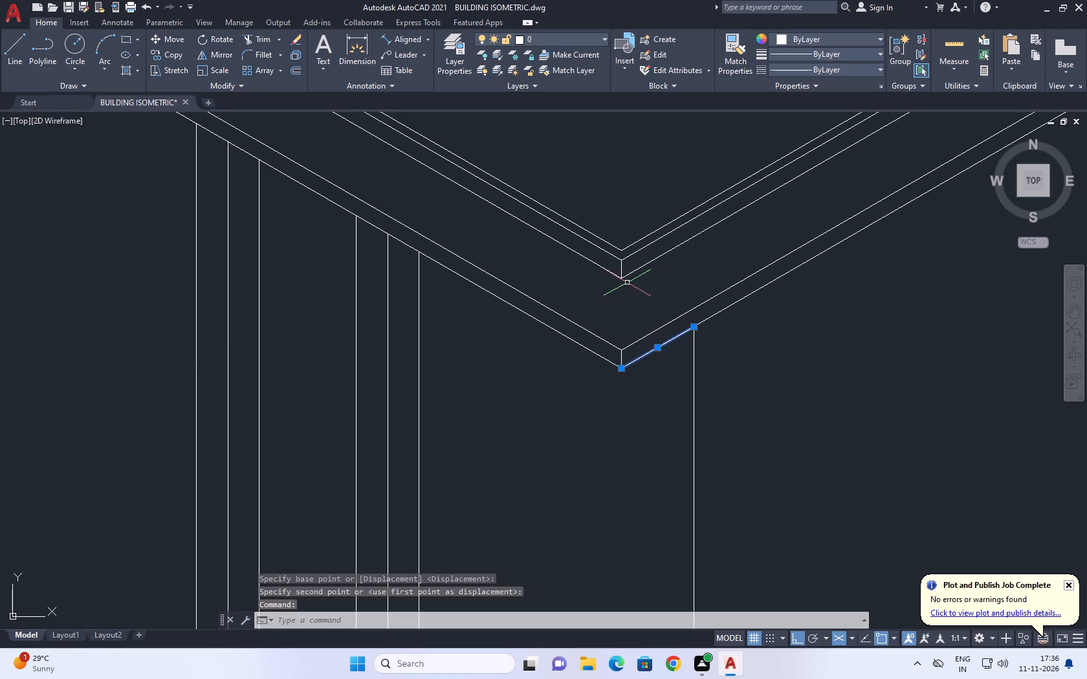
pyautogui.click(664, 362)
# Draw a 6-unit line at 30° from the bottom of the vertical line nearest the near corner, running parallel to the slab edge.
pyautogui.scroll(-4, 600, 320)
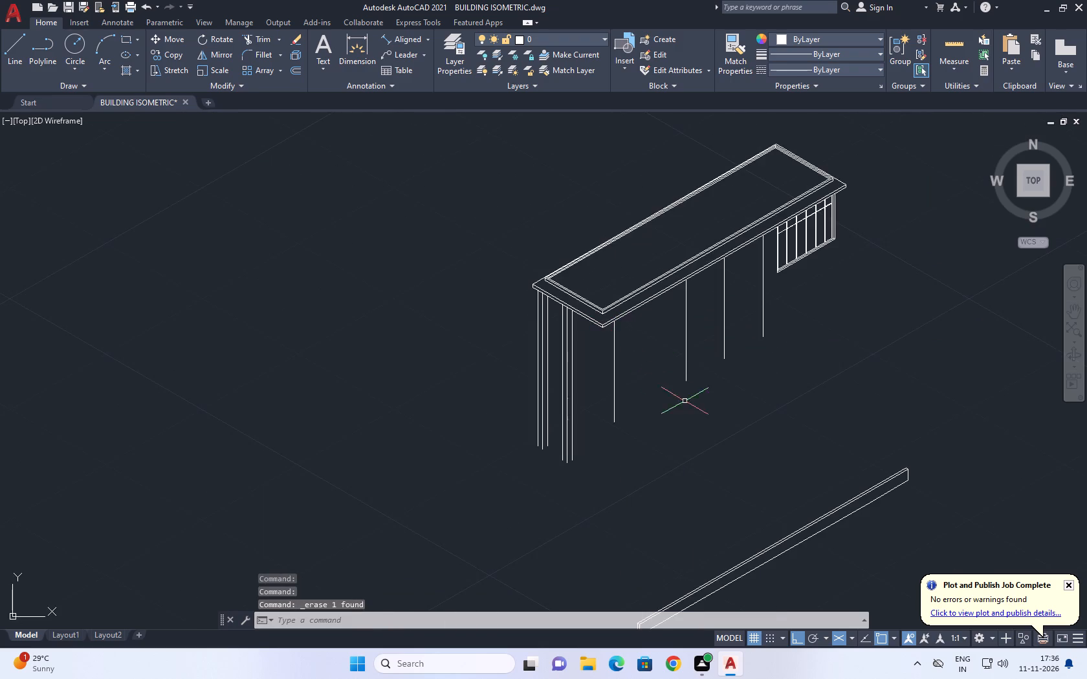
pyautogui.scroll(1, 691, 406)
pyautogui.moveTo(691, 406); pyautogui.dragTo(685, 427, button='middle')
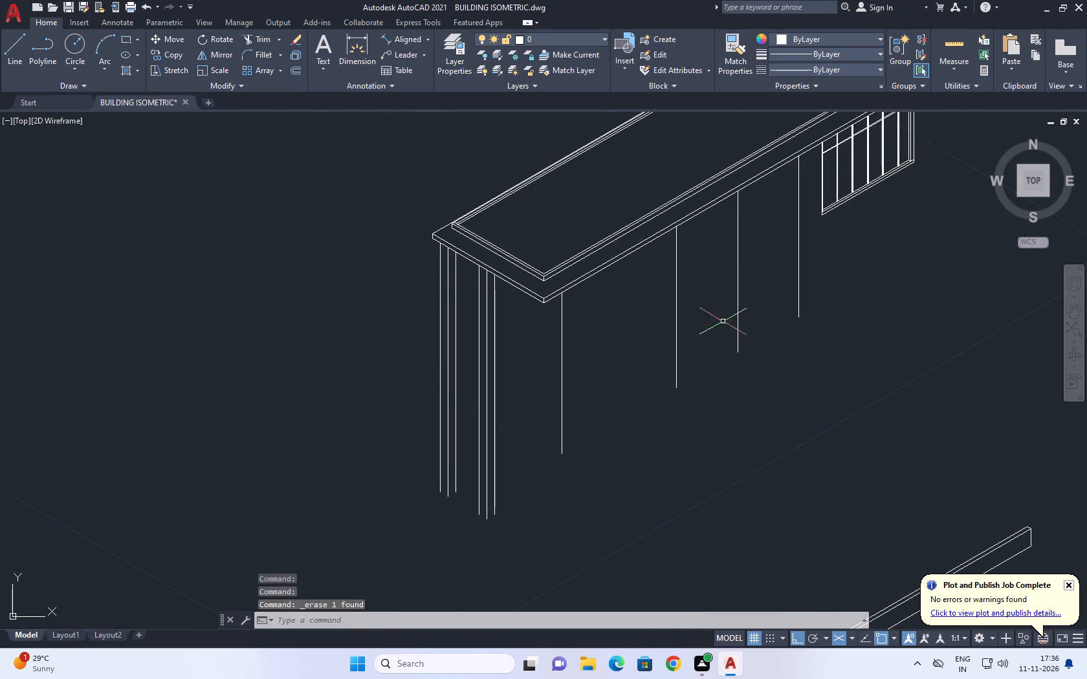
pyautogui.moveTo(724, 377); pyautogui.dragTo(710, 431, button='middle')
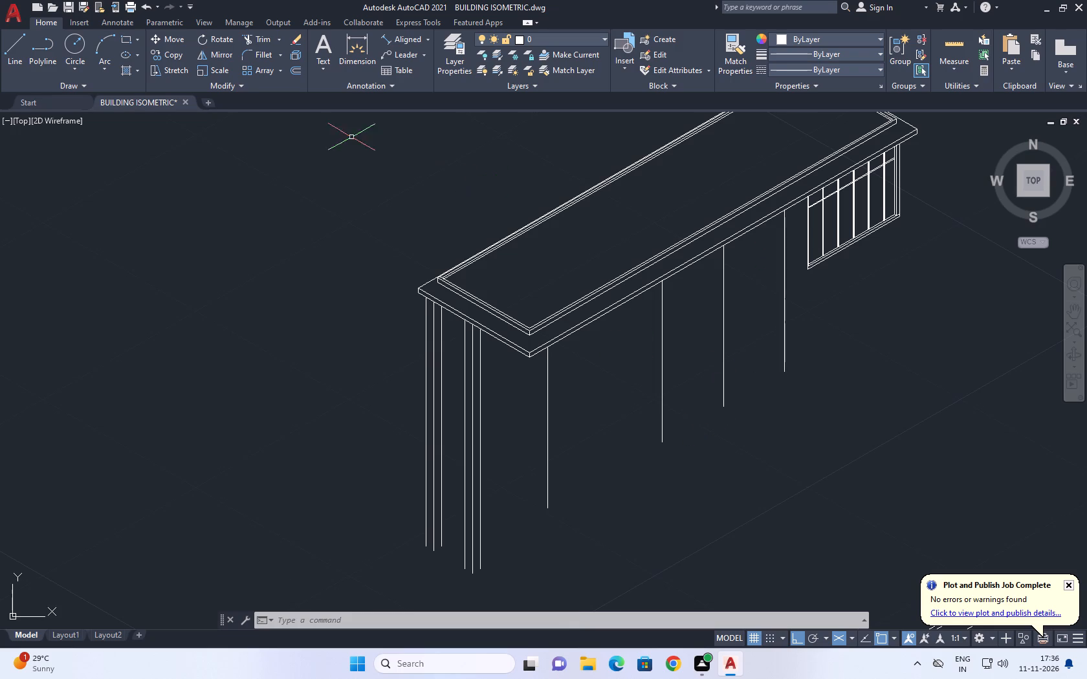
pyautogui.moveTo(15, 52); pyautogui.dragTo(16, 66)
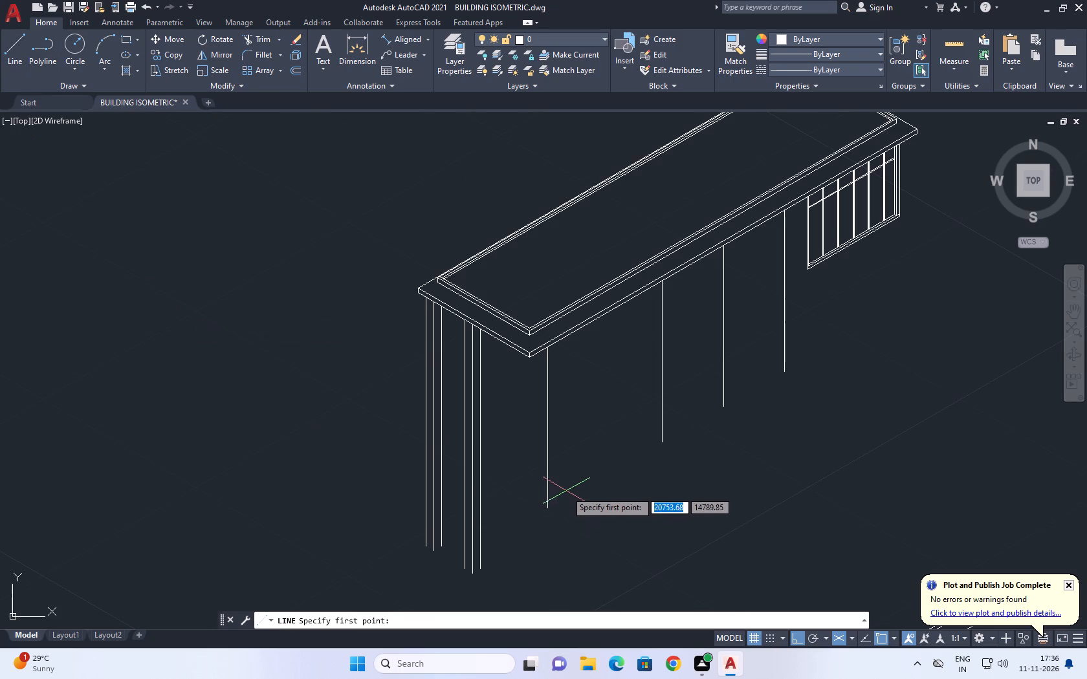
pyautogui.scroll(1, 565, 491)
pyautogui.click(542, 517)
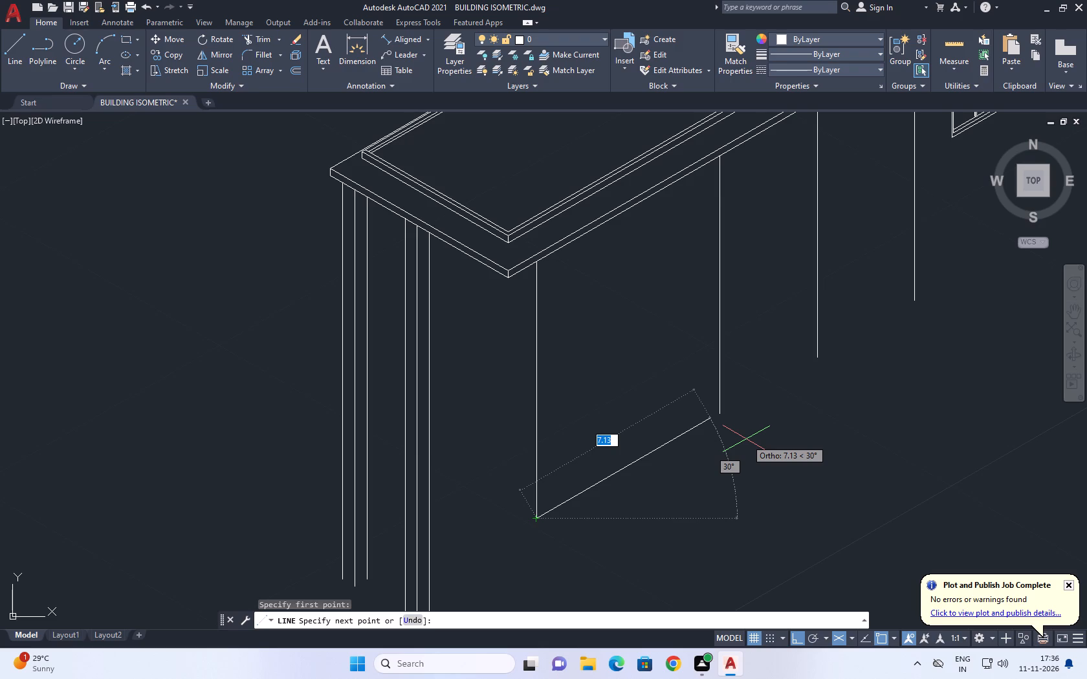
pyautogui.press('6')
pyautogui.press('Return')
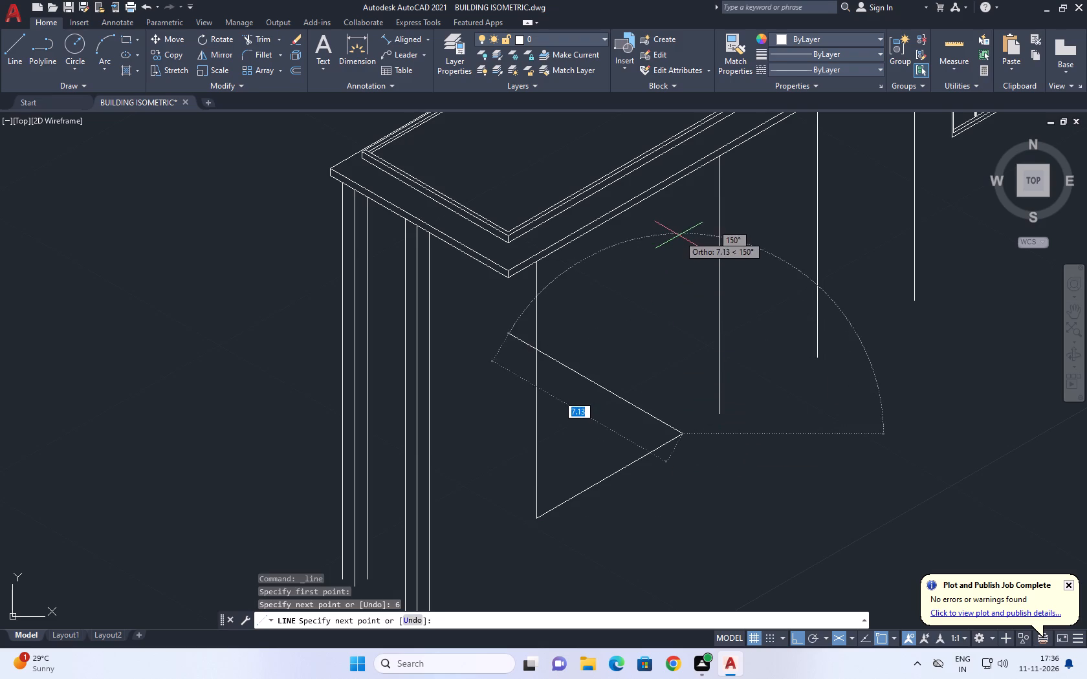
pyautogui.moveTo(679, 242); pyautogui.dragTo(679, 298, button='middle')
pyautogui.scroll(-2, 681, 301)
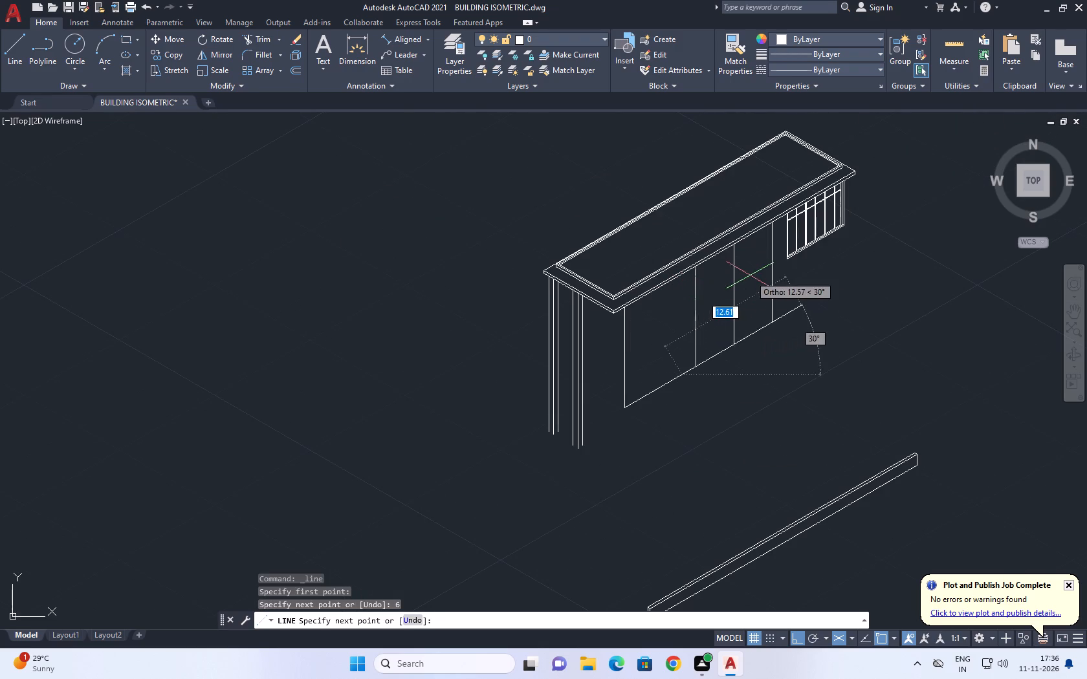
pyautogui.press('`')
pyautogui.press('Escape')
# Copy the frame's outer bottom edge from its near lower corner along the 210° axis onto the vertical line nearest the near corner.
pyautogui.scroll(3, 801, 252)
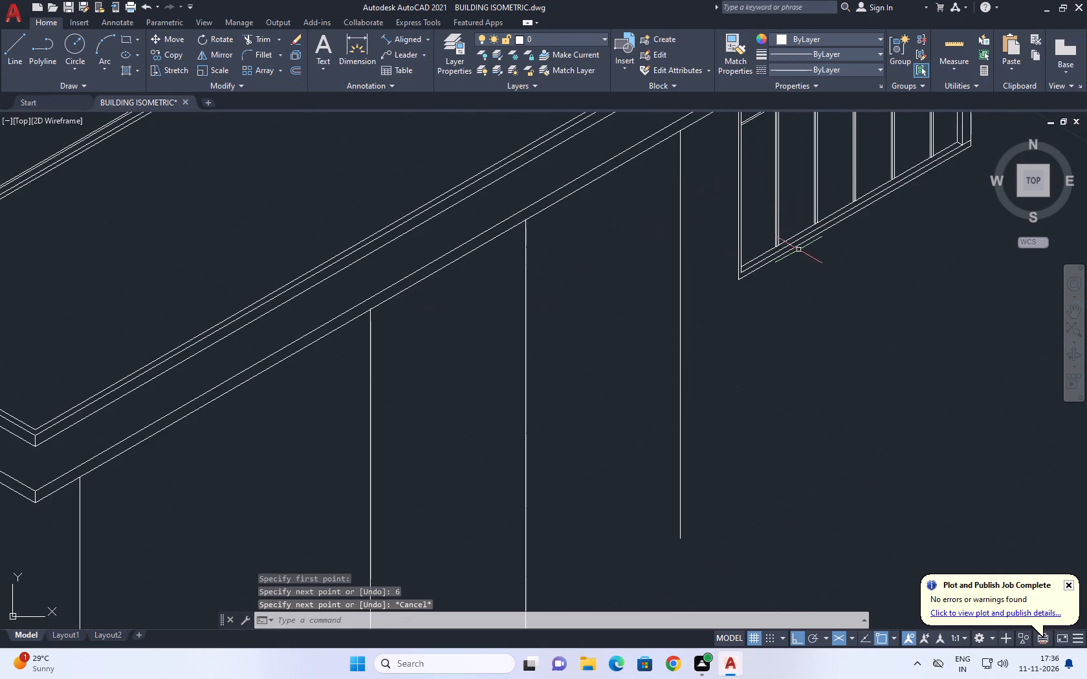
pyautogui.click(798, 247)
pyautogui.moveTo(784, 293); pyautogui.dragTo(798, 306, button='middle')
pyautogui.write('CO')
pyautogui.press('space')
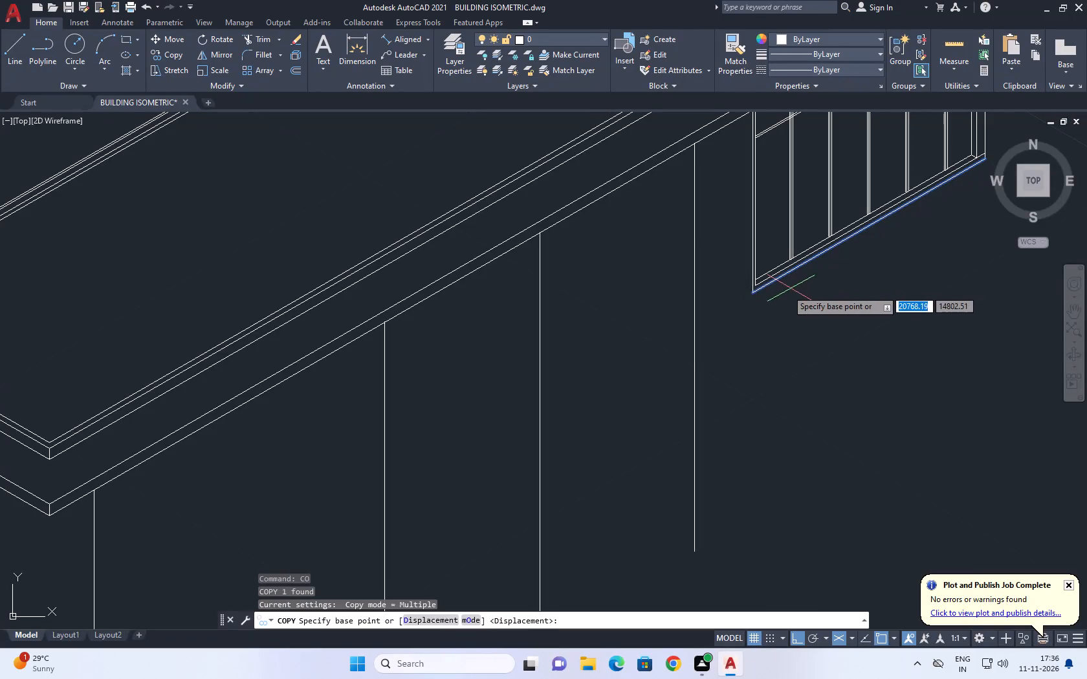
pyautogui.click(752, 293)
pyautogui.scroll(-2, 745, 296)
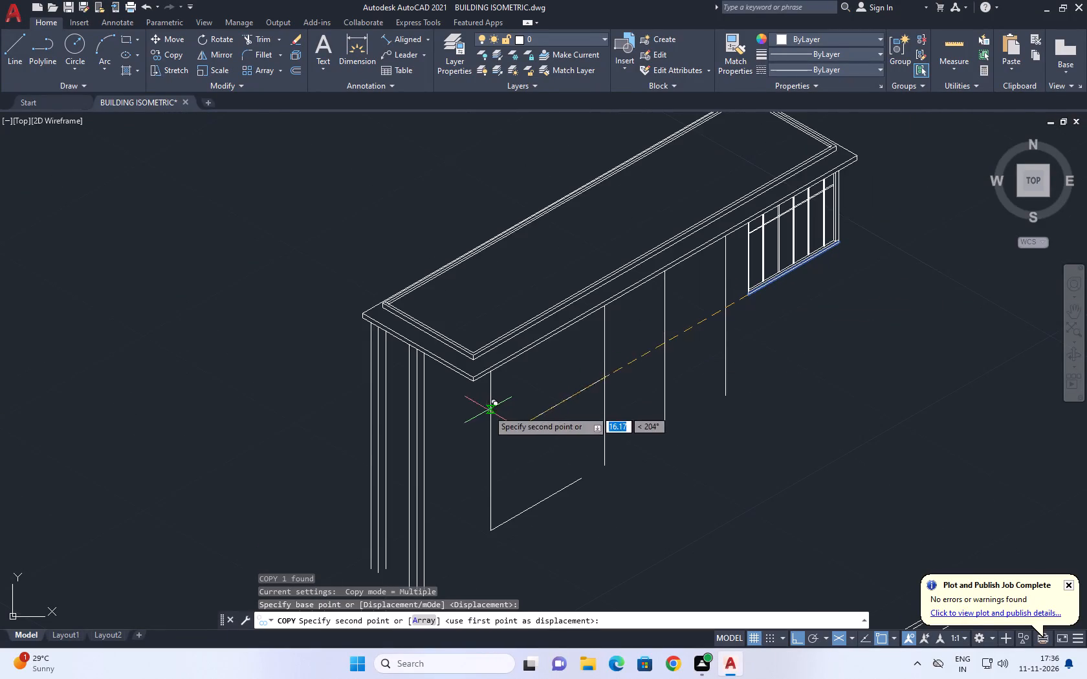
pyautogui.scroll(2, 487, 410)
pyautogui.scroll(3, 502, 487)
pyautogui.scroll(3, 453, 519)
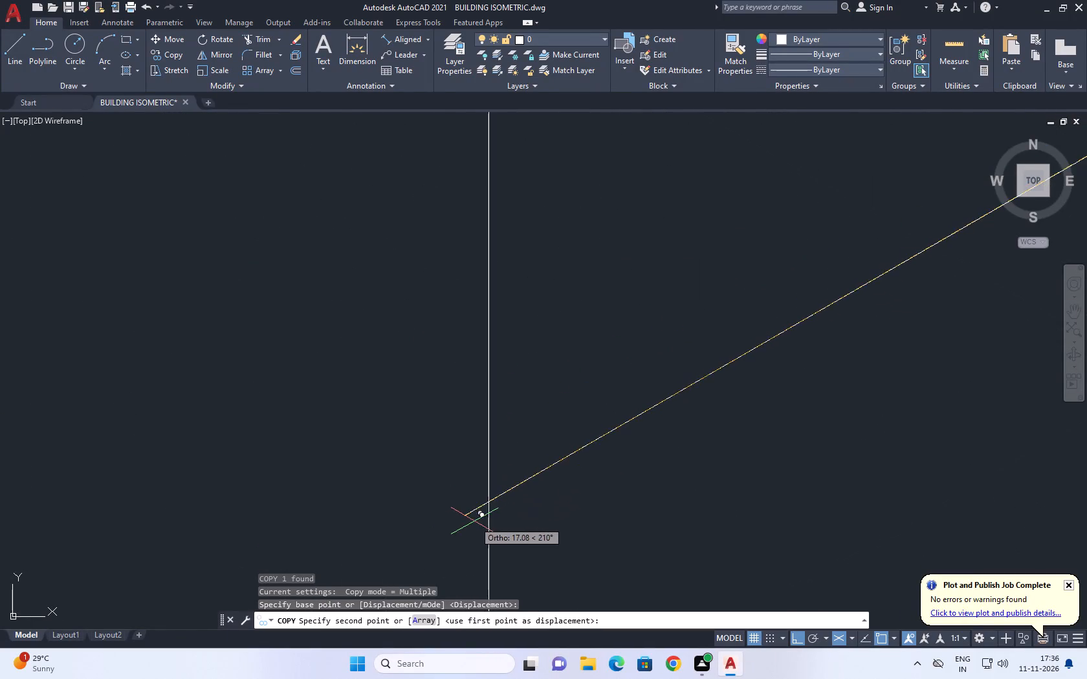
pyautogui.scroll(4, 474, 521)
pyautogui.scroll(4, 476, 464)
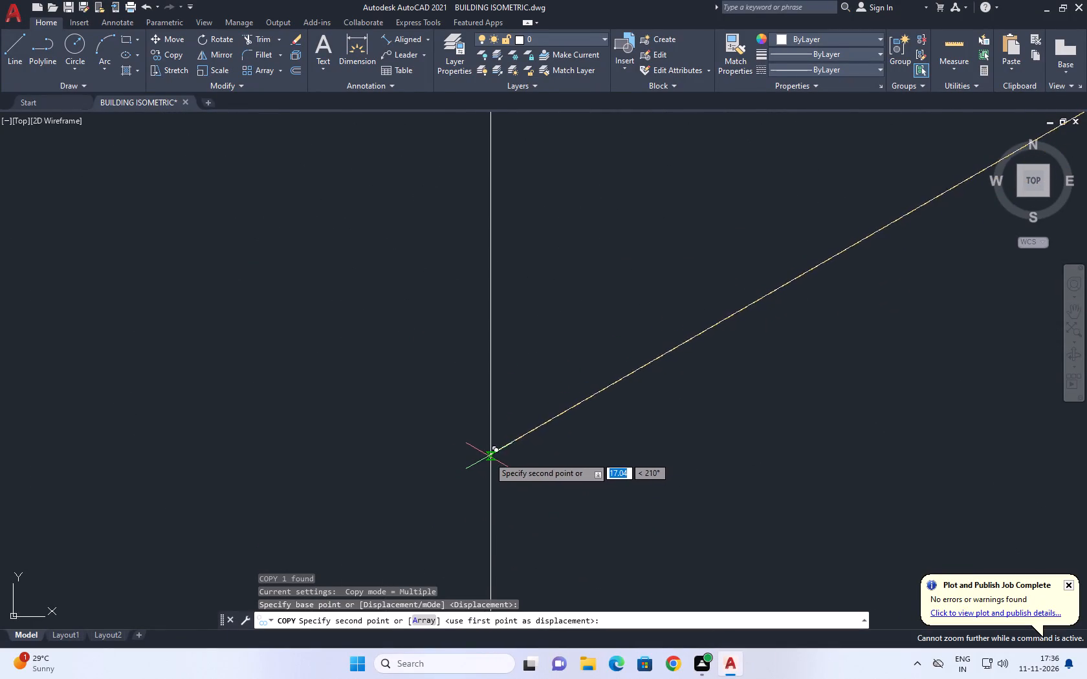
pyautogui.scroll(3, 487, 457)
pyautogui.click(489, 455)
pyautogui.scroll(-10, 610, 422)
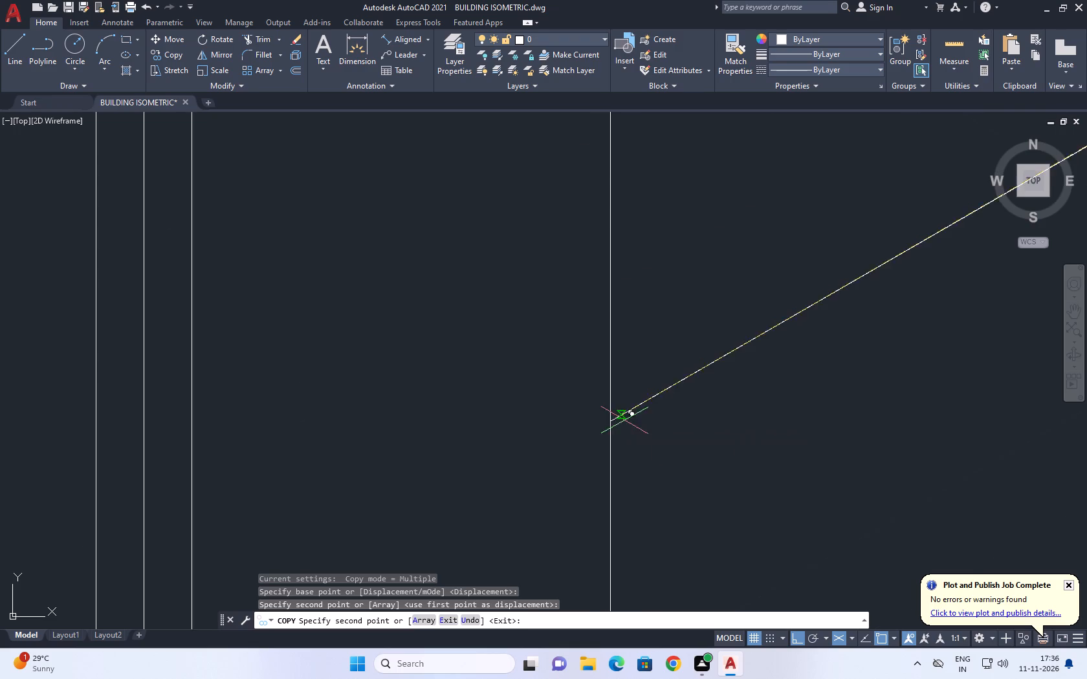
pyautogui.scroll(-6, 645, 433)
pyautogui.press('Escape')
# Move the second vertical line from the near corner 0.5 units along the slab edge at 30°.
pyautogui.scroll(1, 674, 440)
pyautogui.moveTo(644, 435); pyautogui.dragTo(635, 435, button='middle')
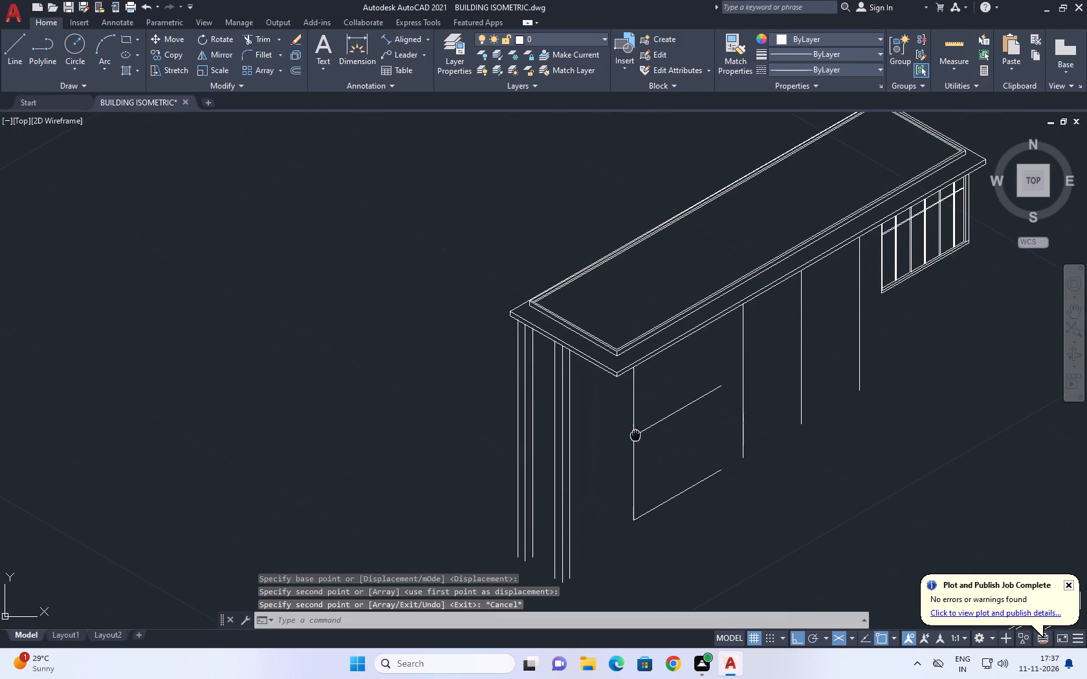
pyautogui.moveTo(635, 435); pyautogui.dragTo(640, 439, button='middle')
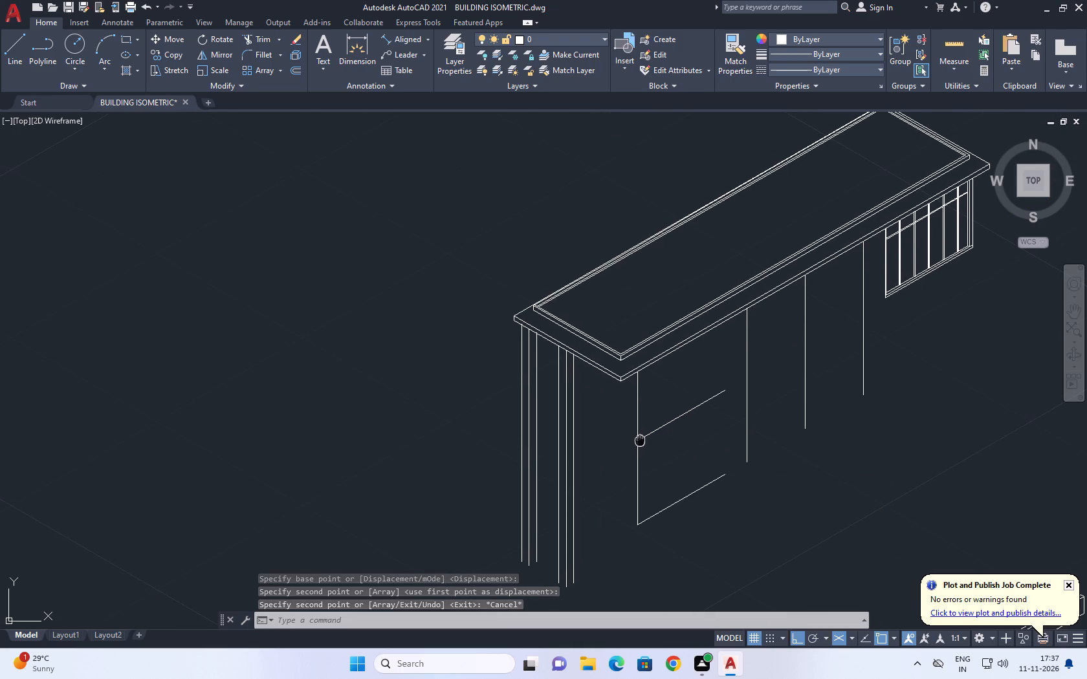
pyautogui.moveTo(640, 439); pyautogui.dragTo(679, 444, button='middle')
pyautogui.scroll(-1, 742, 443)
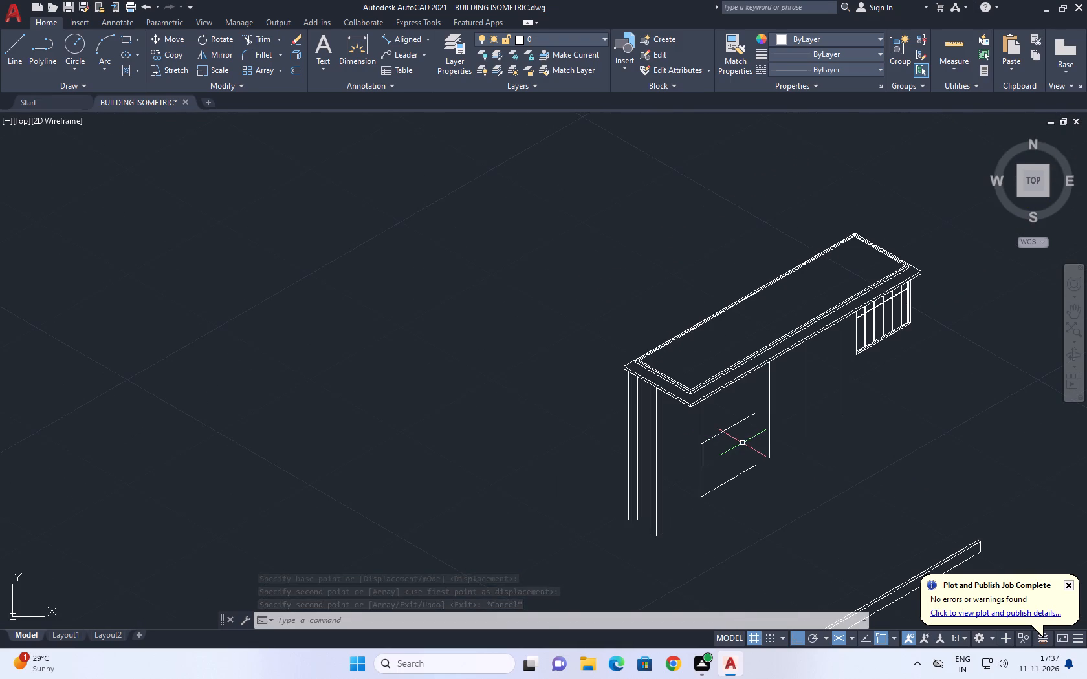
pyautogui.moveTo(842, 384); pyautogui.dragTo(837, 400, button='middle')
pyautogui.scroll(2, 812, 428)
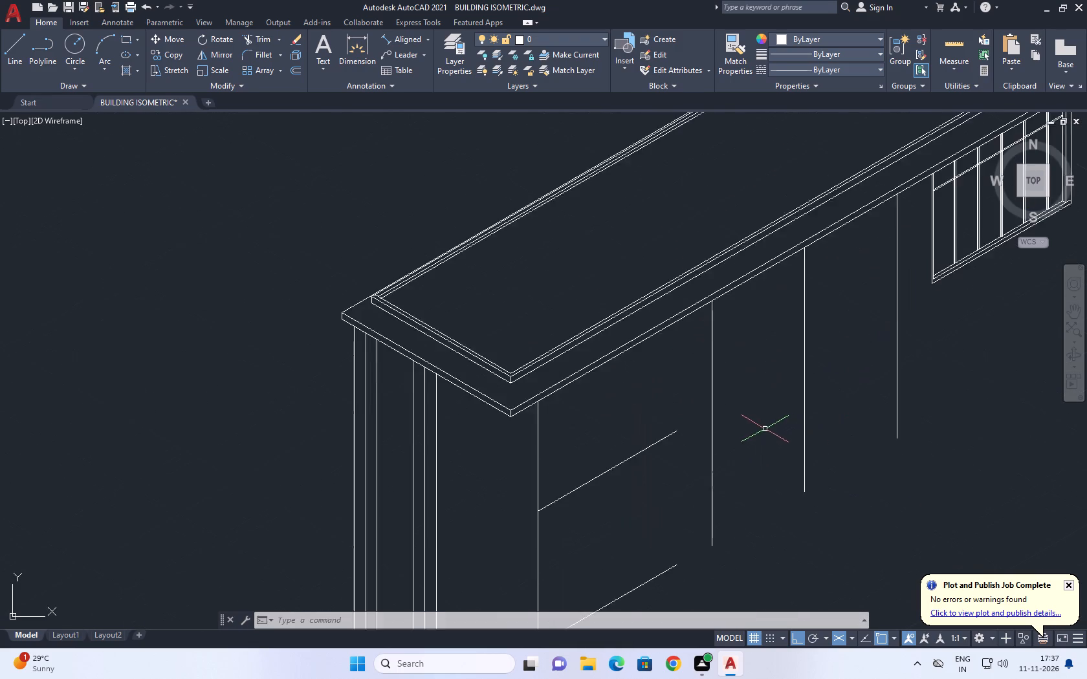
pyautogui.scroll(1, 765, 429)
pyautogui.moveTo(720, 415); pyautogui.dragTo(712, 415)
pyautogui.click(661, 441)
pyautogui.moveTo(787, 350); pyautogui.dragTo(762, 380, button='middle')
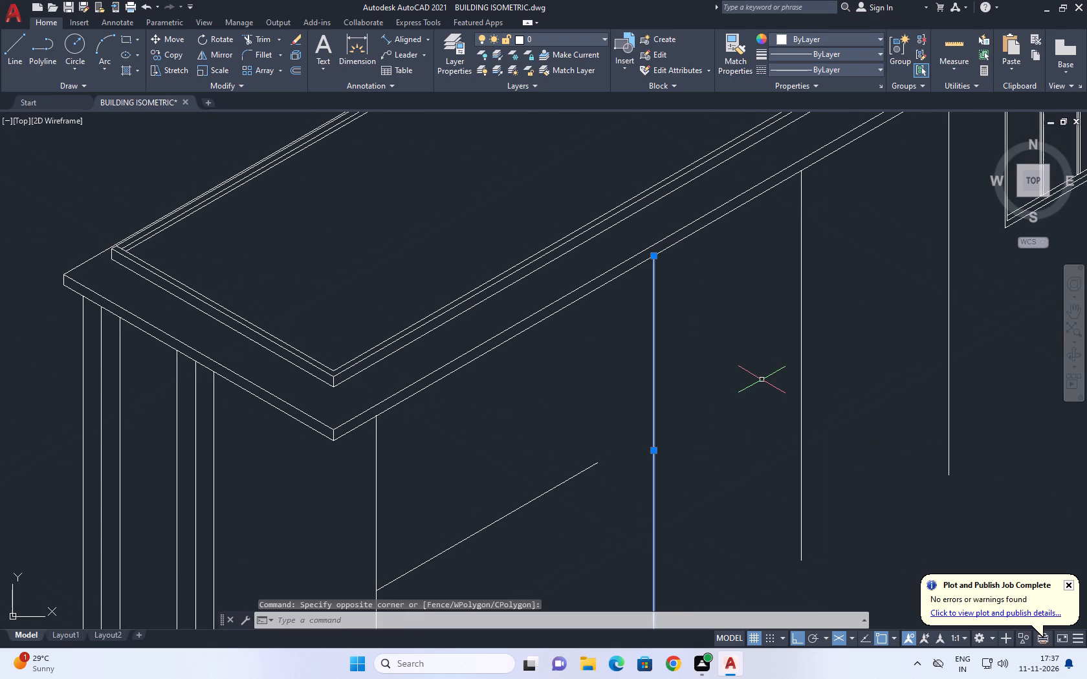
pyautogui.write('M')
pyautogui.press('space')
pyautogui.click(690, 394)
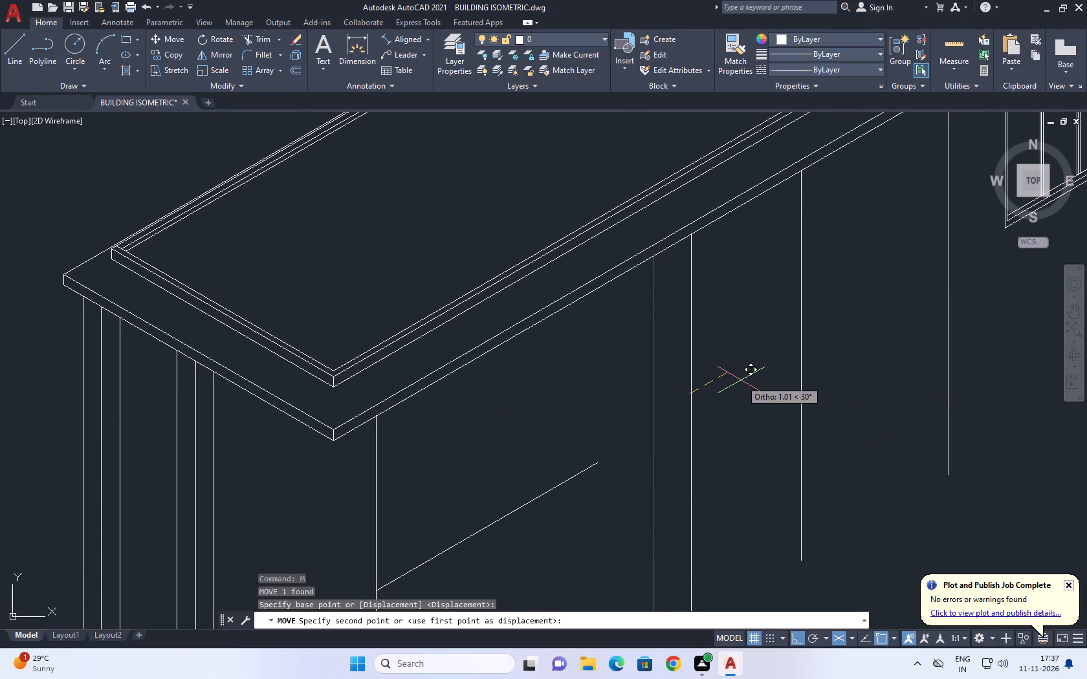
pyautogui.write('0.5')
pyautogui.press('Return')
# Move the vertical line nearest the barred window frame 0.5 units along the slab edge at 210°.
pyautogui.scroll(-1, 731, 345)
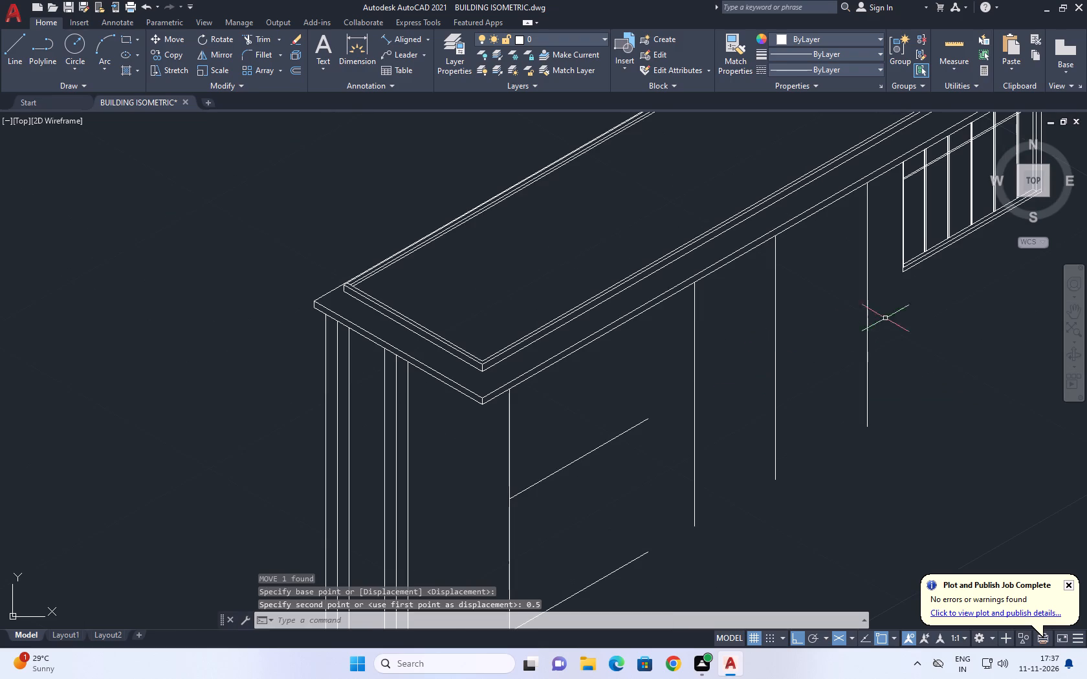
pyautogui.click(891, 316)
pyautogui.moveTo(848, 334); pyautogui.dragTo(840, 338)
pyautogui.moveTo(843, 344); pyautogui.dragTo(801, 367, button='middle')
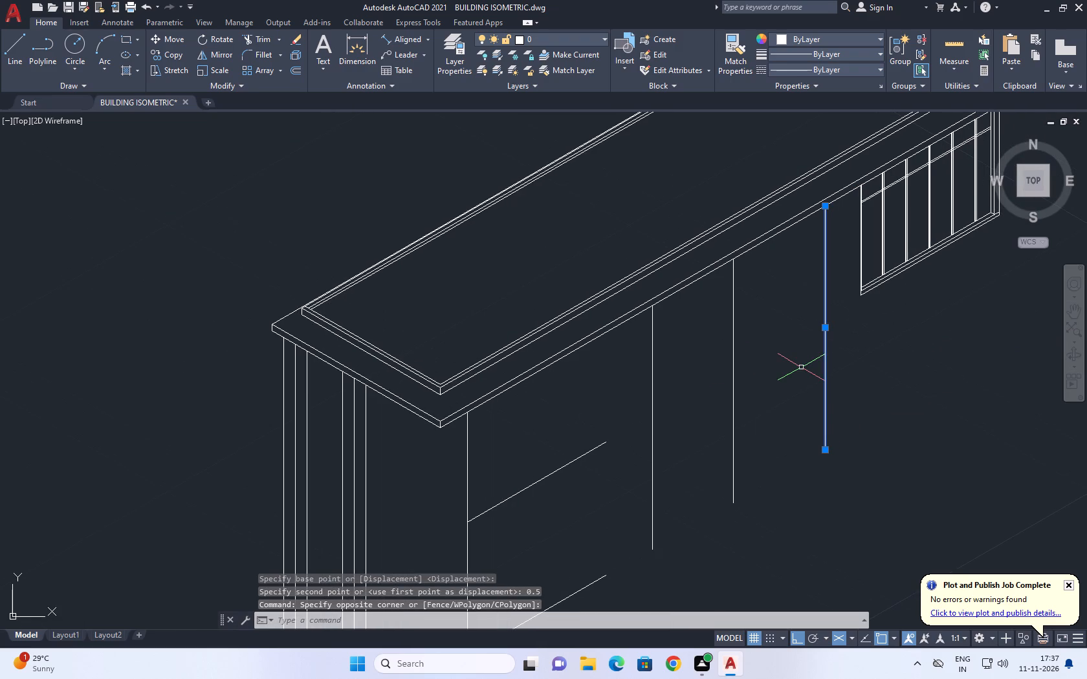
pyautogui.write('M')
pyautogui.press('space')
pyautogui.click(798, 356)
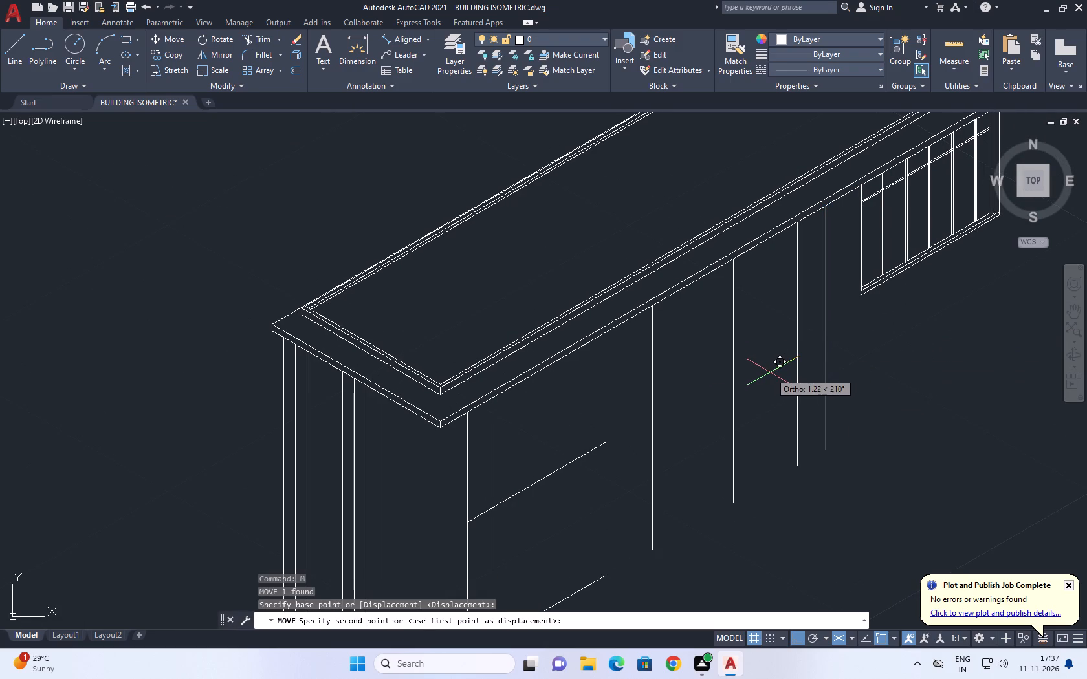
pyautogui.write('0.5')
pyautogui.press('Return')
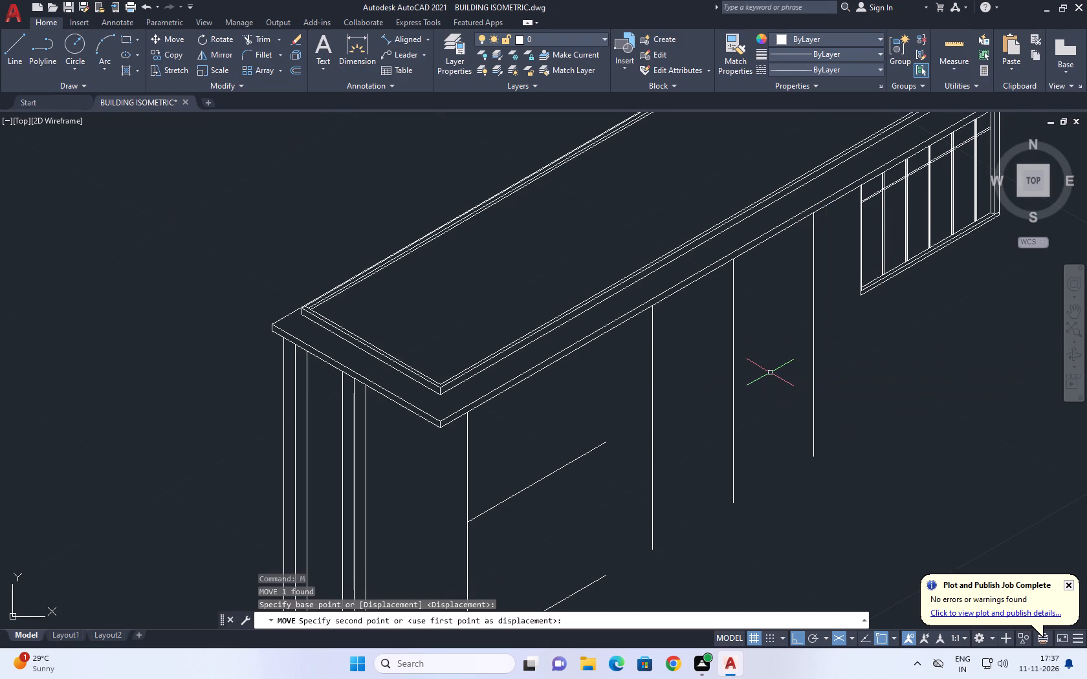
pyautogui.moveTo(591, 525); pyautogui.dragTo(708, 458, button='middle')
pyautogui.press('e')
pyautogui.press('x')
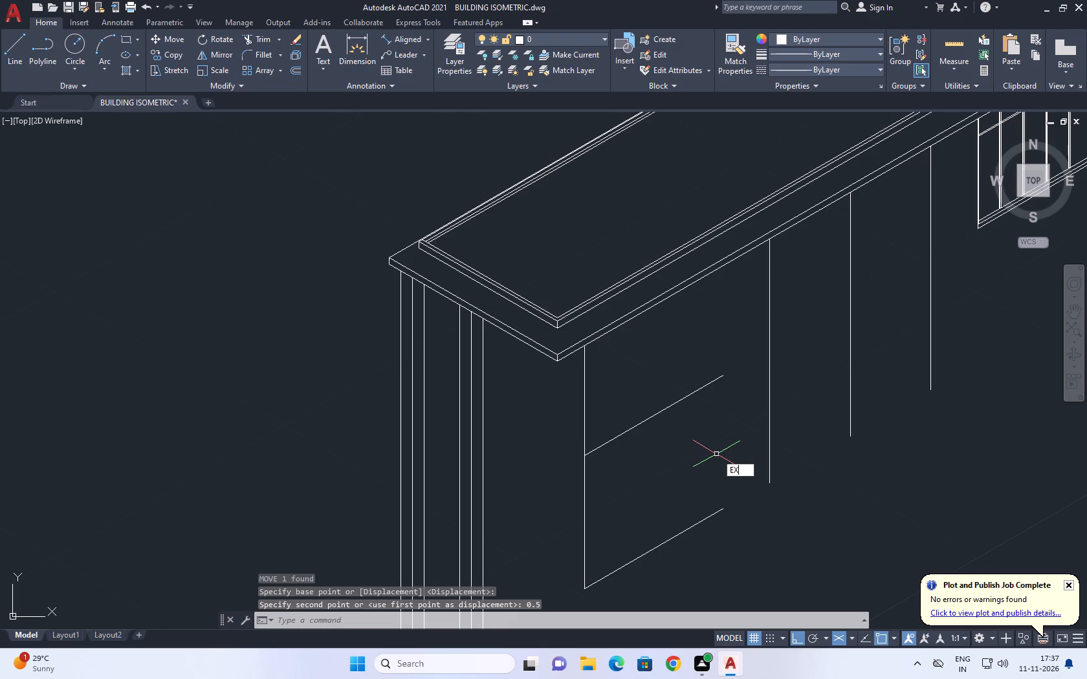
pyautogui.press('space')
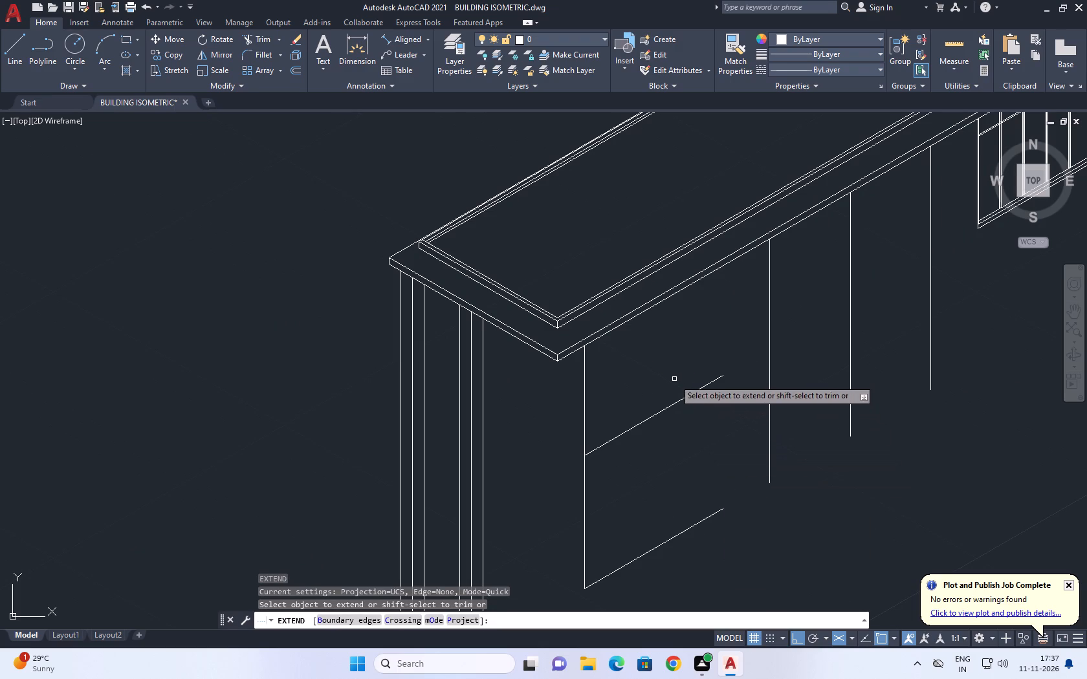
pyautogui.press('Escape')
# Draw a vertical line from the far end of the upper 30° line down past the end of the lower one.
pyautogui.press('l')
pyautogui.press('space')
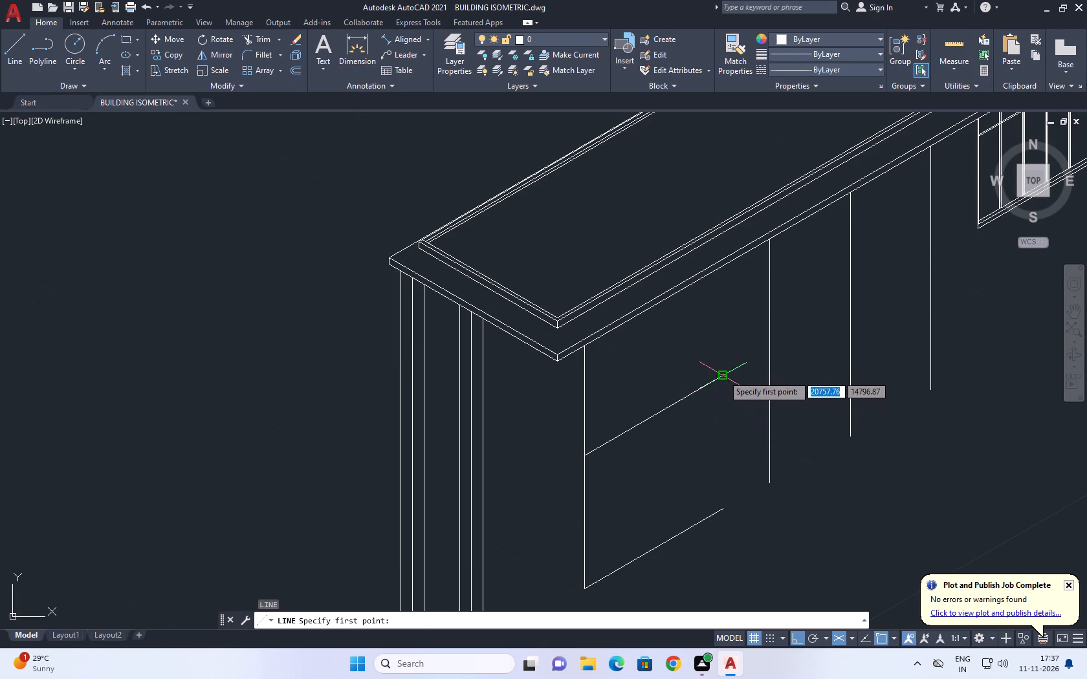
pyautogui.click(723, 375)
pyautogui.press('F5')
pyautogui.click(731, 544)
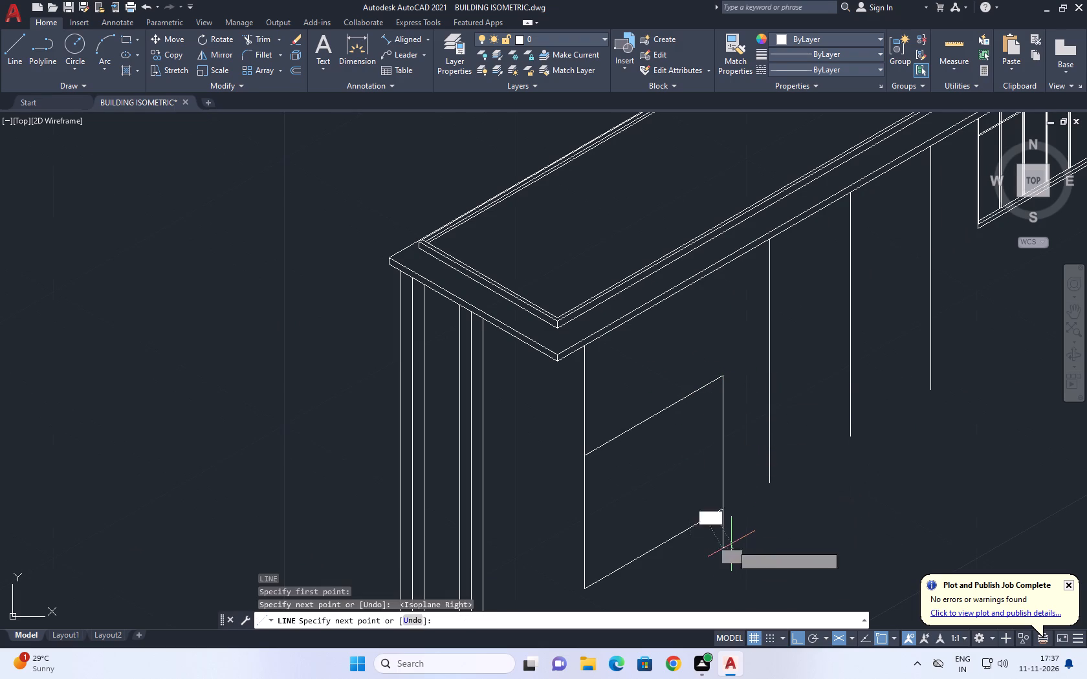
pyautogui.press('space')
# Extend the new vertical line up to the slab's lower edge.
pyautogui.write('EX')
pyautogui.press('space')
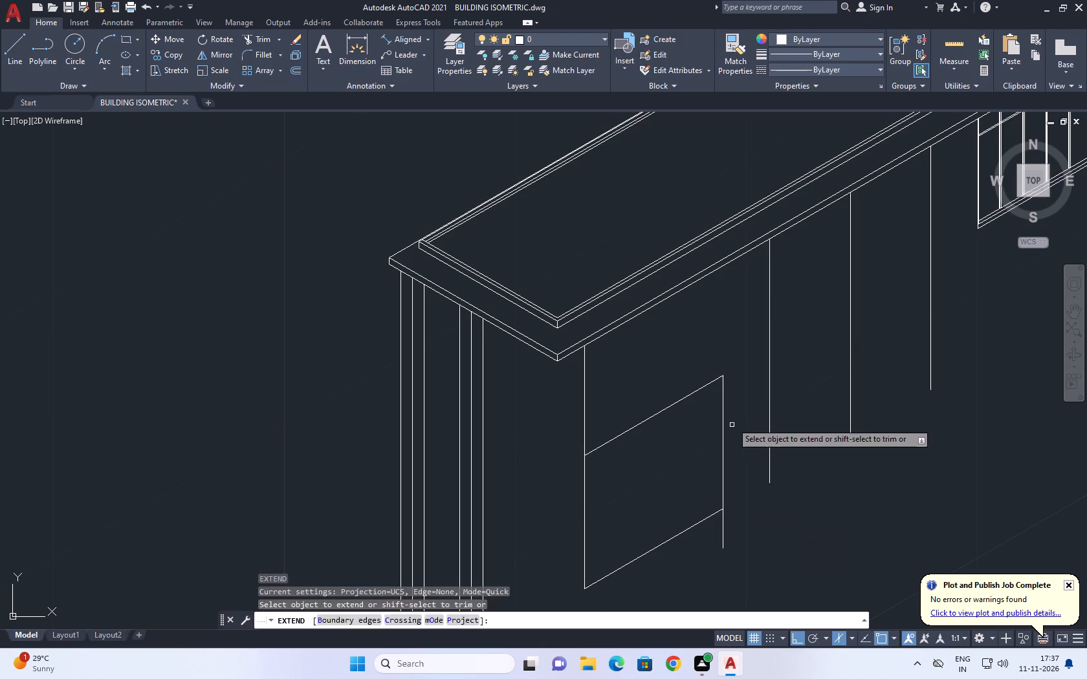
pyautogui.click(732, 419)
pyautogui.click(658, 421)
pyautogui.press('Escape')
# Trim the part of the new vertical line that projects below the lower 30° line.
pyautogui.moveTo(745, 492); pyautogui.dragTo(752, 427, button='middle')
pyautogui.write('TR')
pyautogui.press('space')
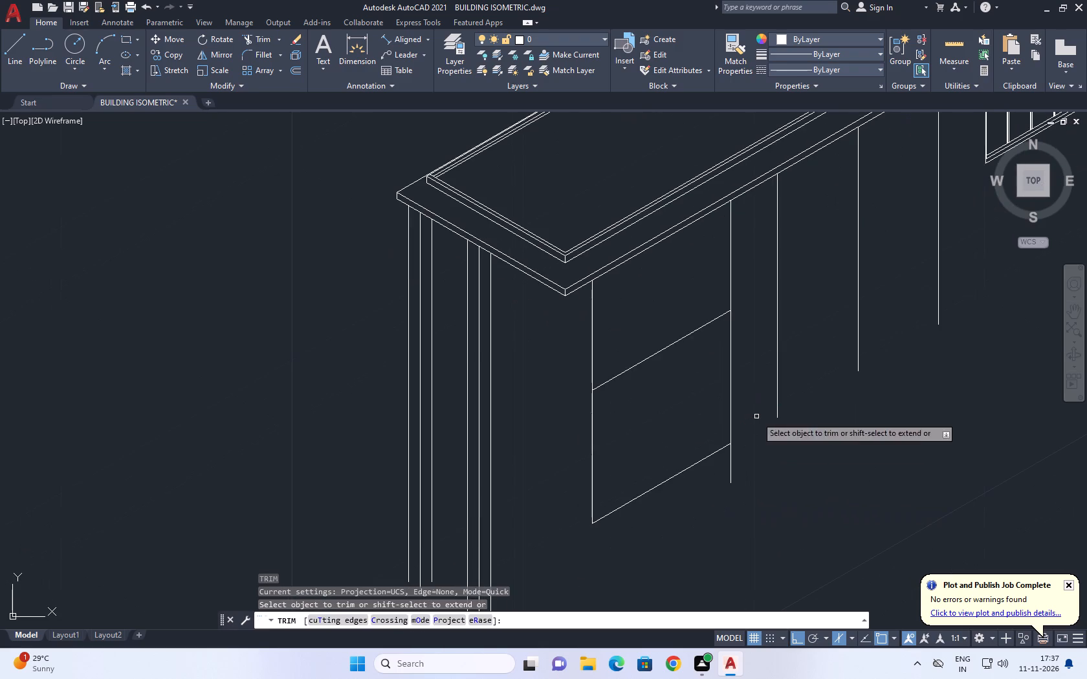
pyautogui.moveTo(741, 468); pyautogui.dragTo(694, 415, button='middle')
pyautogui.moveTo(727, 398); pyautogui.dragTo(713, 400)
pyautogui.moveTo(624, 441); pyautogui.dragTo(622, 447)
pyautogui.scroll(-3, 675, 441)
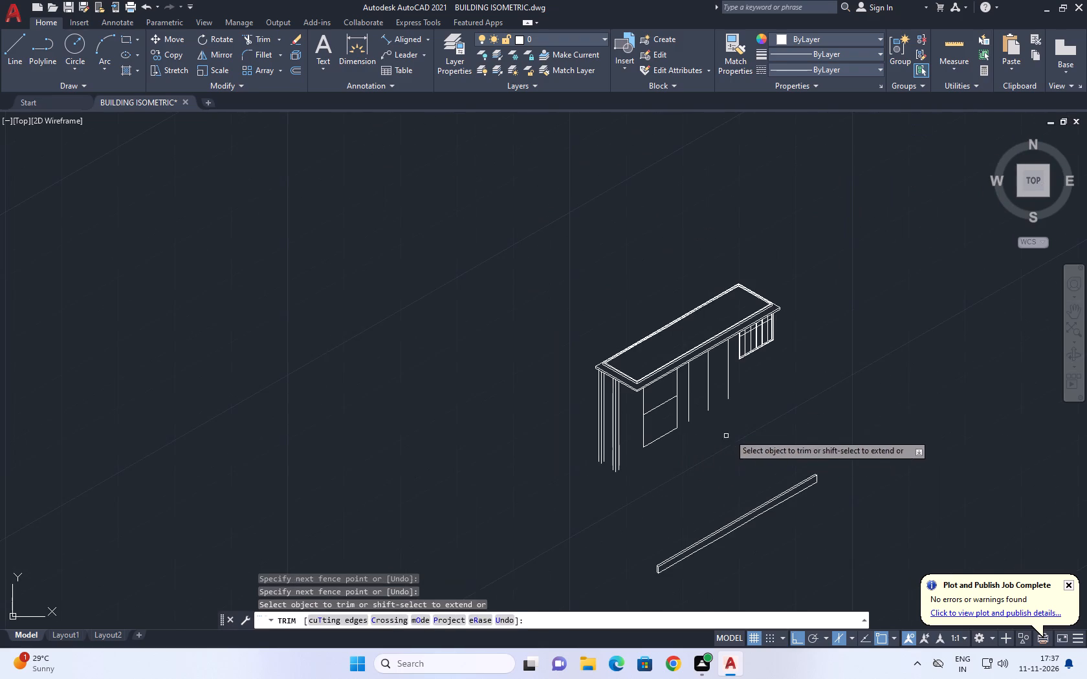
pyautogui.press('Escape')
# Trim both verticals below the upper 30° line and remove the lower 30° line, leaving a three-sided outline under the slab.
pyautogui.scroll(2, 703, 398)
pyautogui.moveTo(663, 451); pyautogui.dragTo(741, 371, button='middle')
pyautogui.scroll(1, 717, 404)
pyautogui.write('TRR')
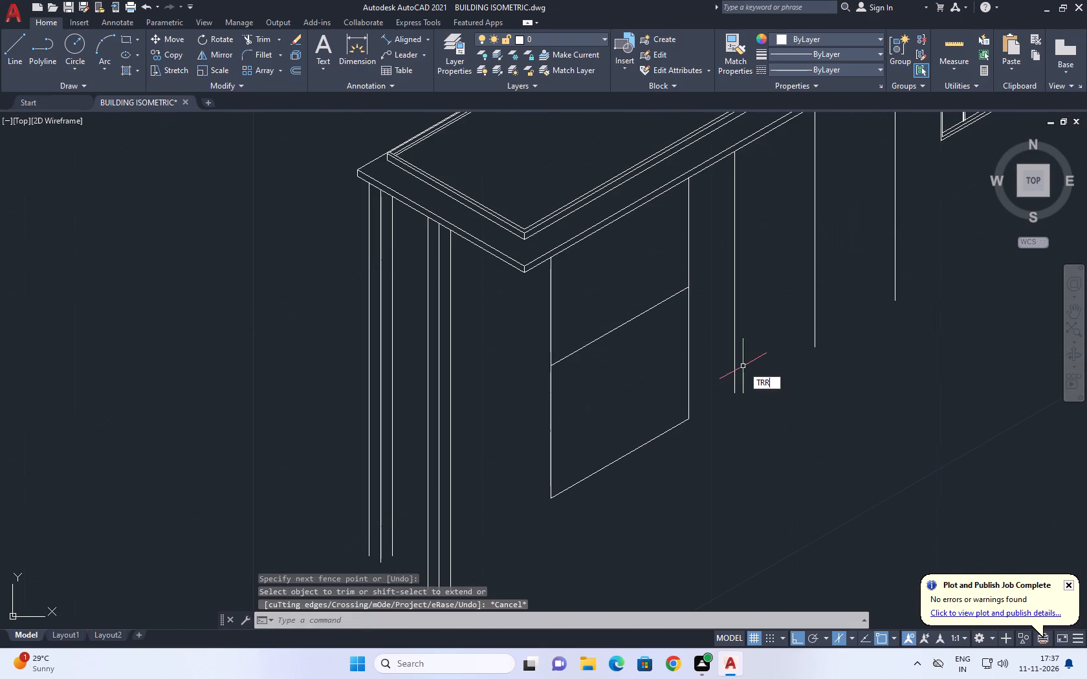
pyautogui.press('Escape')
pyautogui.write('TR')
pyautogui.press('space')
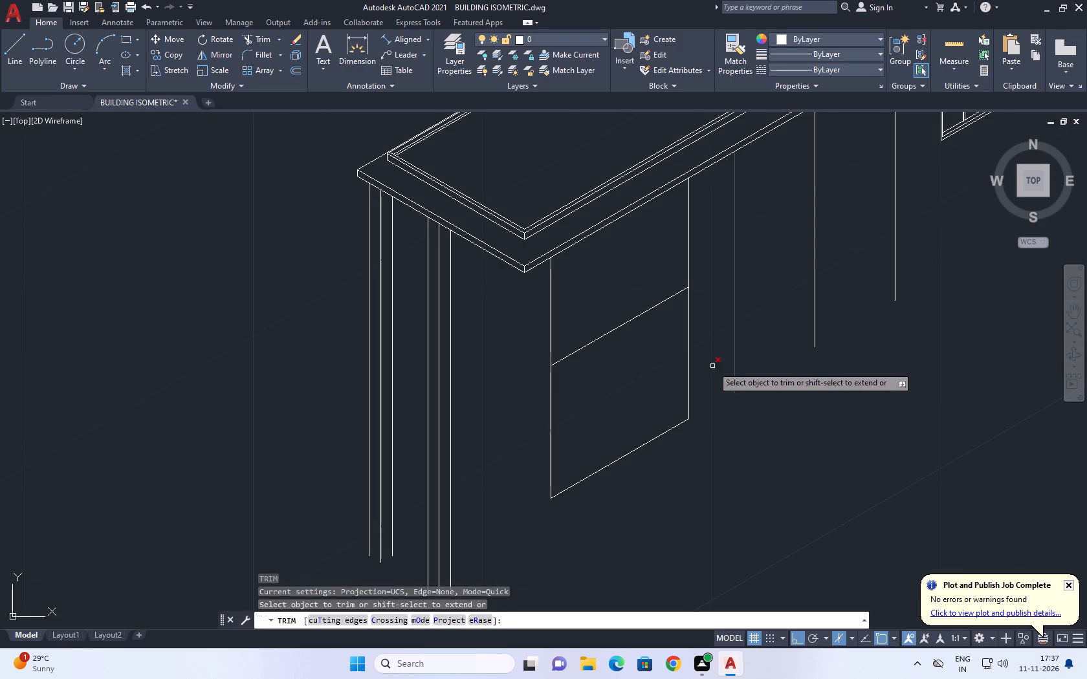
pyautogui.click(707, 347)
pyautogui.click(498, 436)
pyautogui.click(626, 440)
pyautogui.moveTo(627, 483); pyautogui.dragTo(627, 497)
pyautogui.rightClick(620, 429)
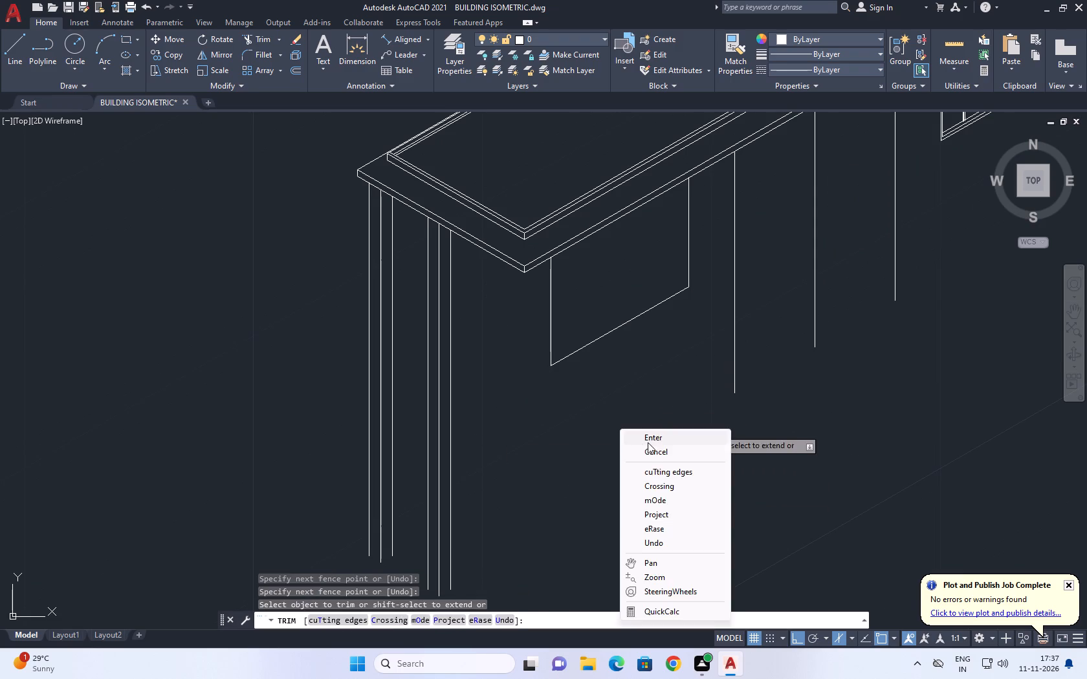
pyautogui.click(648, 444)
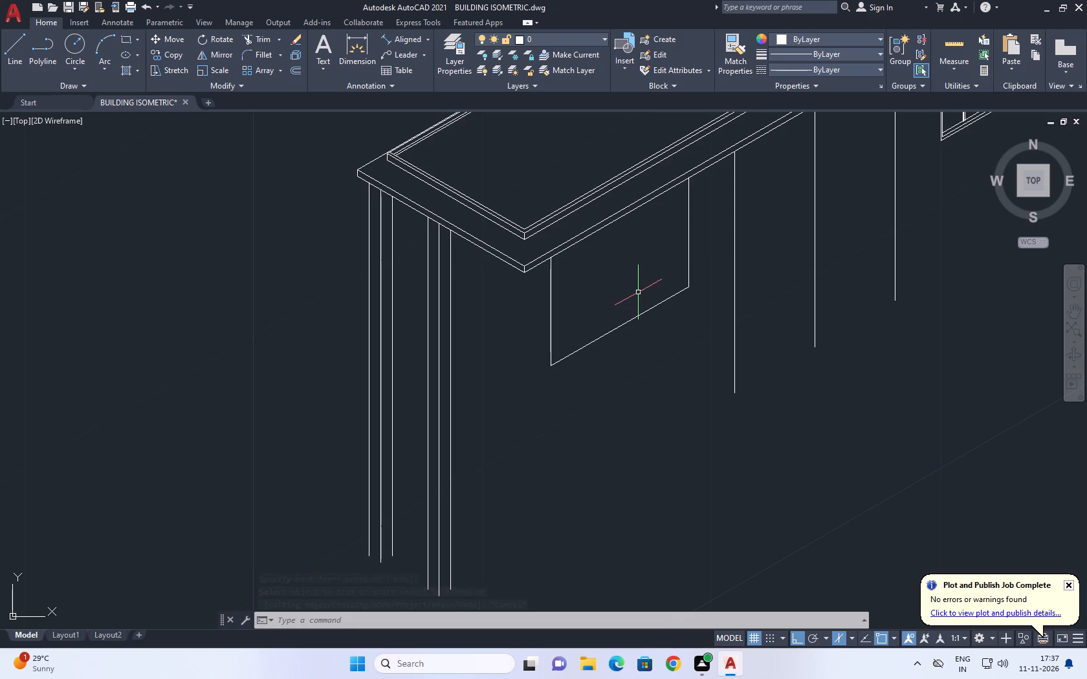
# Move the three-line outline about 0.88 units at 210° toward the slab's near corner.
pyautogui.click(704, 269)
pyautogui.click(547, 459)
pyautogui.moveTo(523, 416); pyautogui.dragTo(542, 426, button='middle')
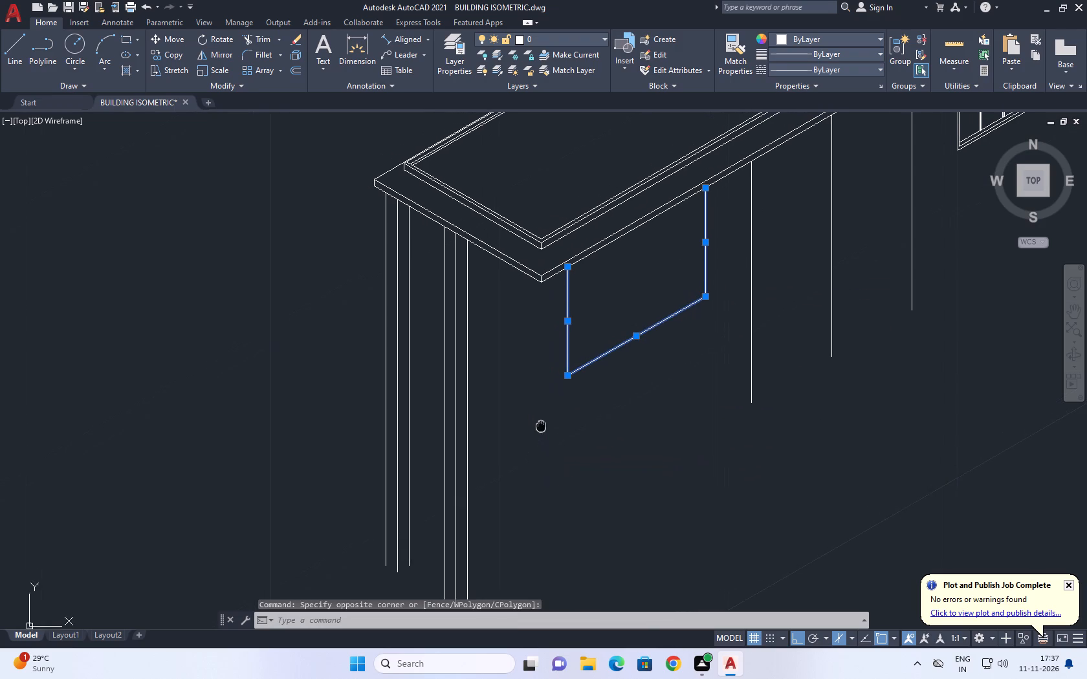
pyautogui.moveTo(542, 426); pyautogui.dragTo(543, 426, button='middle')
pyautogui.write('M')
pyautogui.press('space')
pyautogui.click(637, 281)
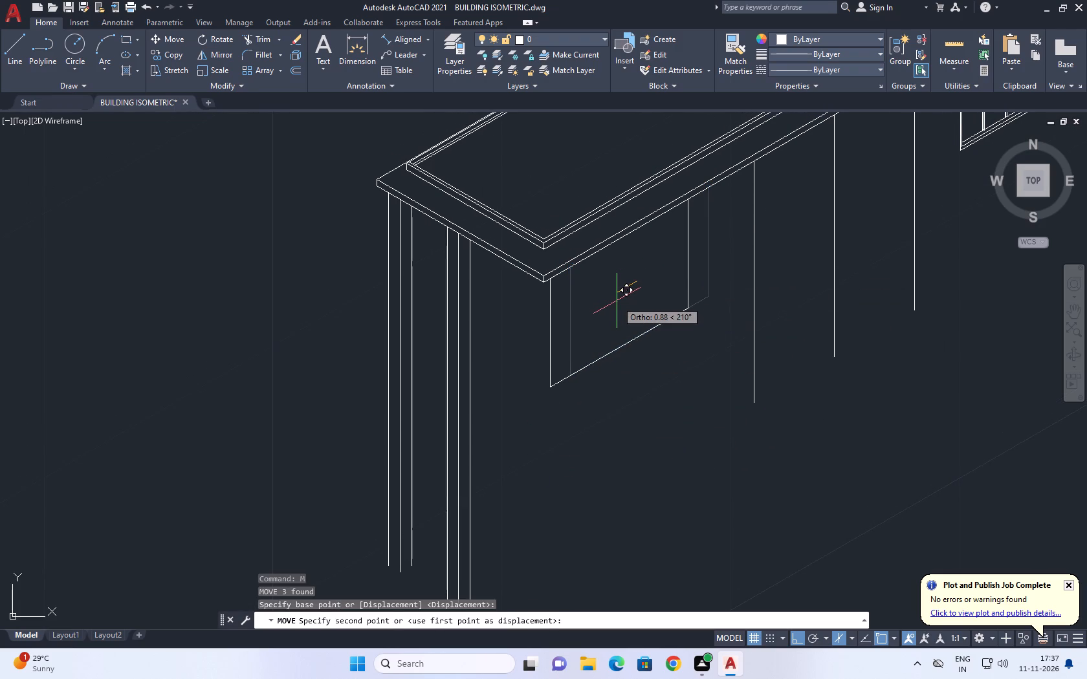
pyautogui.click(617, 301)
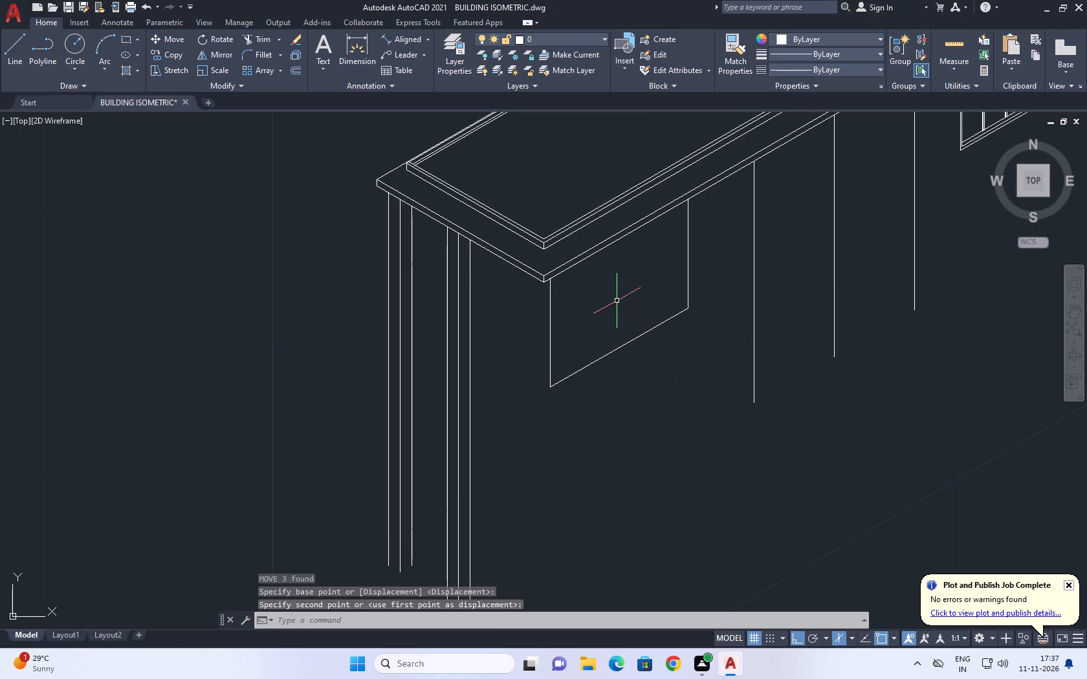
# Copy the barred window about 17.9 units at 210° so it aligns with the three-sided outline near the slab's corner.
pyautogui.moveTo(695, 283); pyautogui.dragTo(679, 316, button='middle')
pyautogui.middleClick(543, 398)
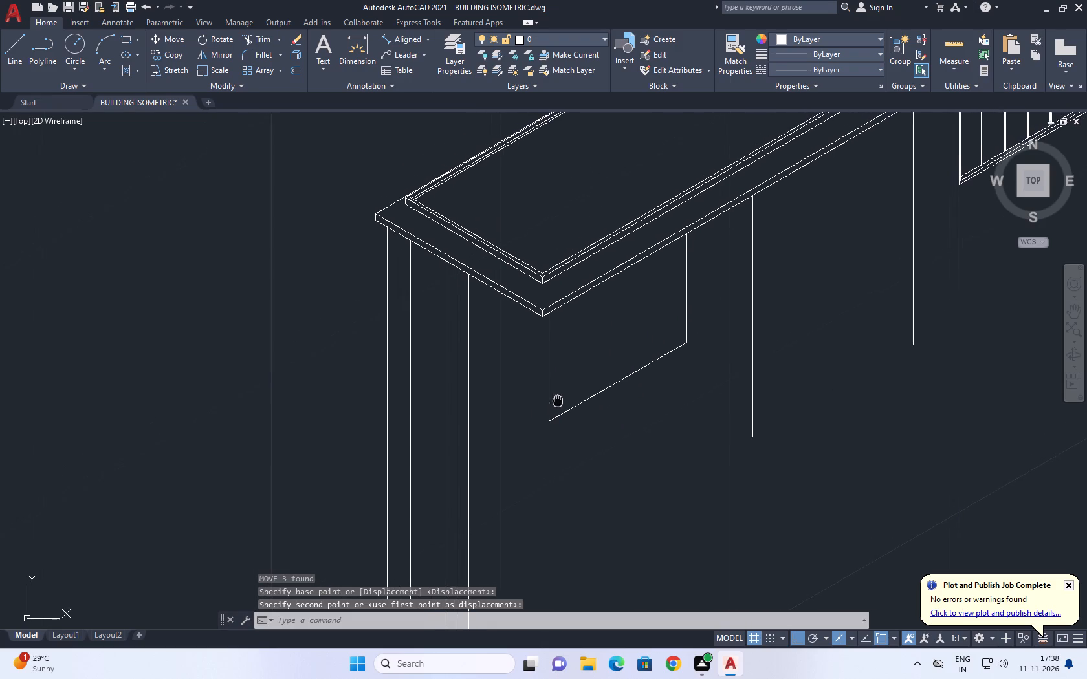
pyautogui.scroll(-2, 533, 397)
pyautogui.scroll(2, 681, 244)
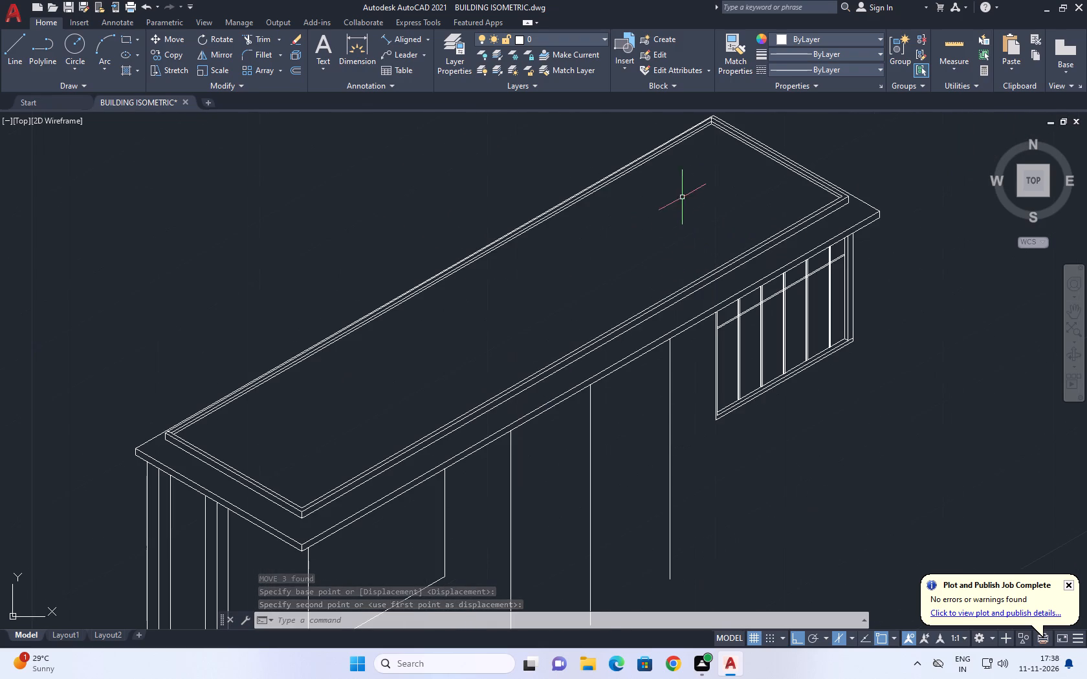
pyautogui.click(690, 191)
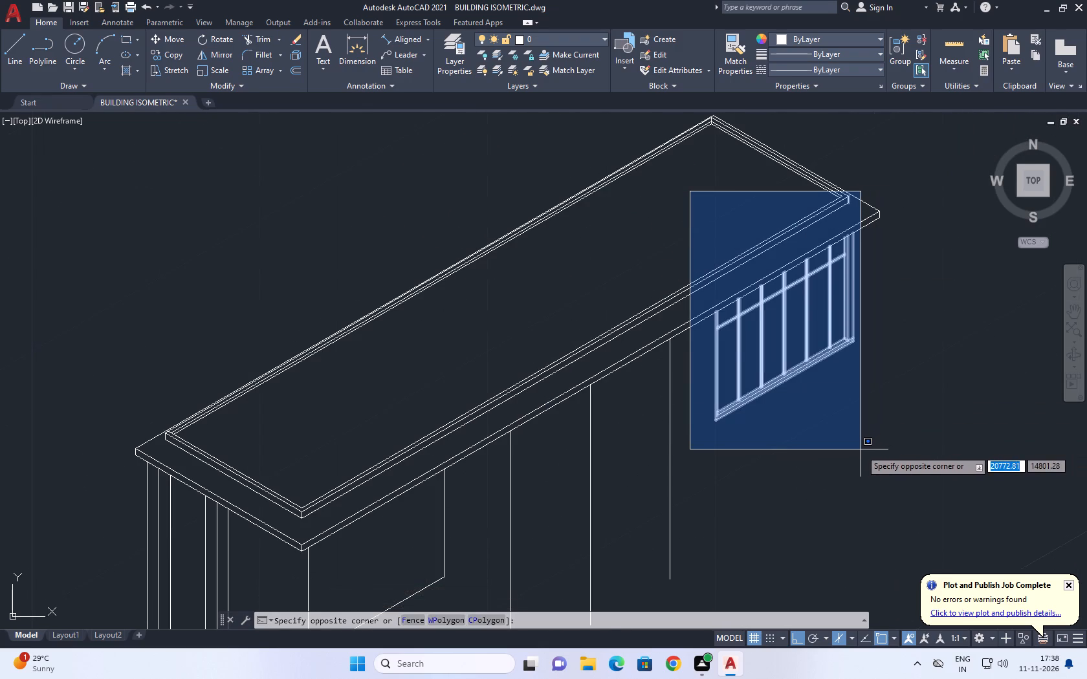
pyautogui.click(861, 449)
pyautogui.moveTo(668, 190); pyautogui.dragTo(672, 200)
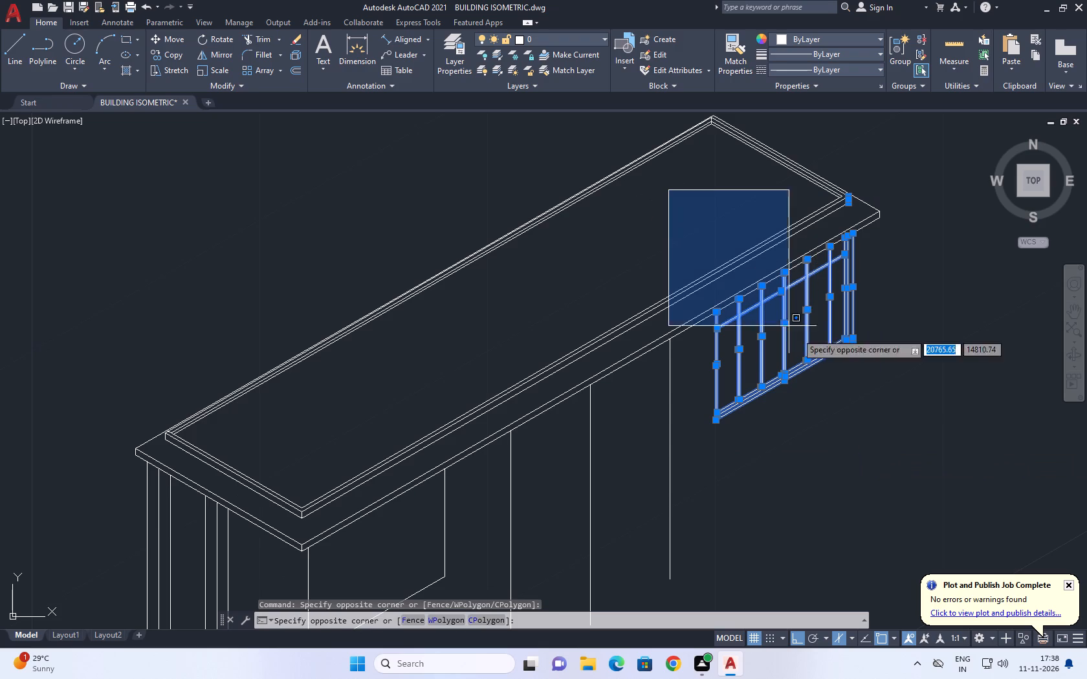
pyautogui.click(870, 448)
pyautogui.moveTo(818, 336); pyautogui.dragTo(785, 471, button='middle')
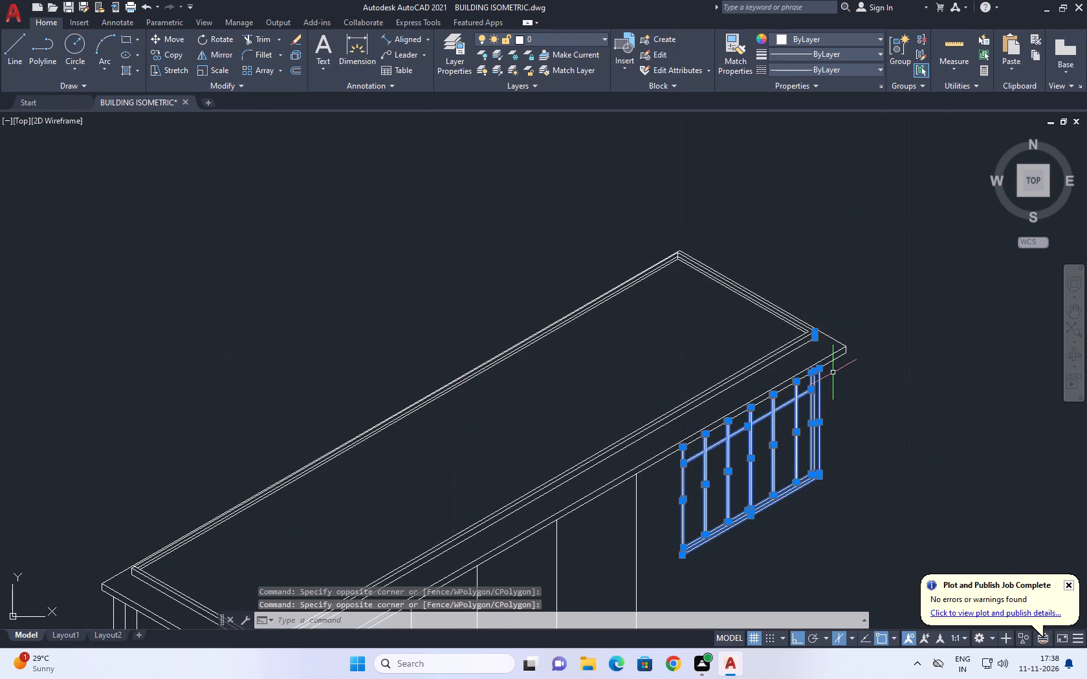
pyautogui.scroll(3, 804, 322)
pyautogui.keyDown('shift'); pyautogui.moveTo(873, 425); pyautogui.dragTo(867, 418); pyautogui.keyUp('shift')
pyautogui.keyDown('shift'); pyautogui.click(798, 338); pyautogui.keyUp('shift')
pyautogui.scroll(-3, 796, 319)
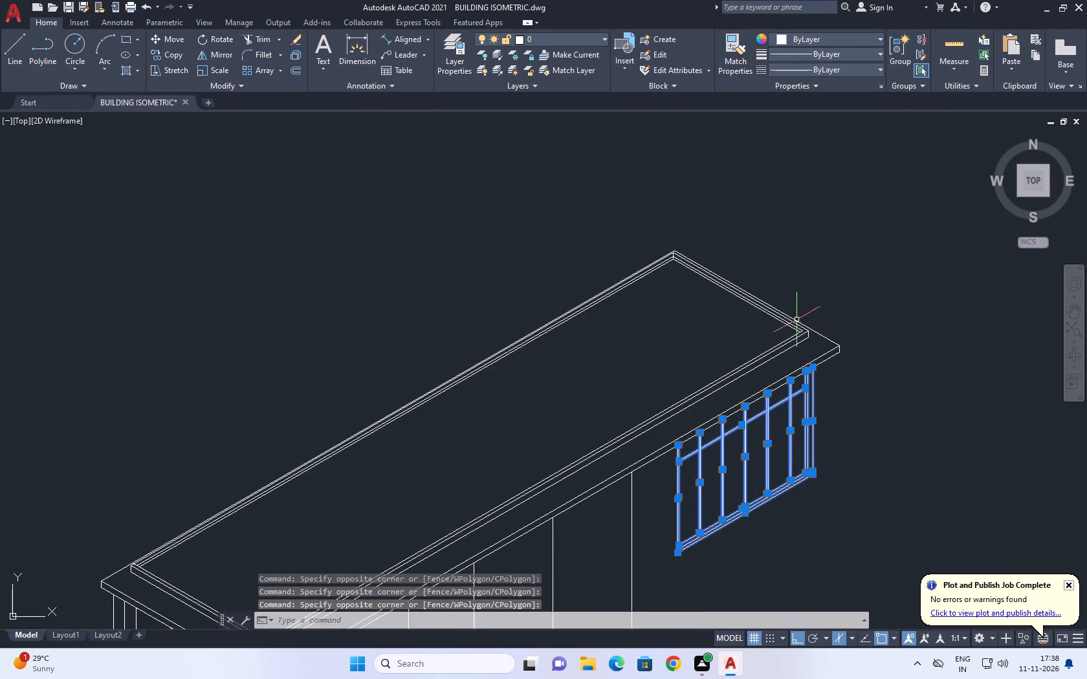
pyautogui.moveTo(828, 393); pyautogui.dragTo(830, 297, button='middle')
pyautogui.write('CO')
pyautogui.press('space')
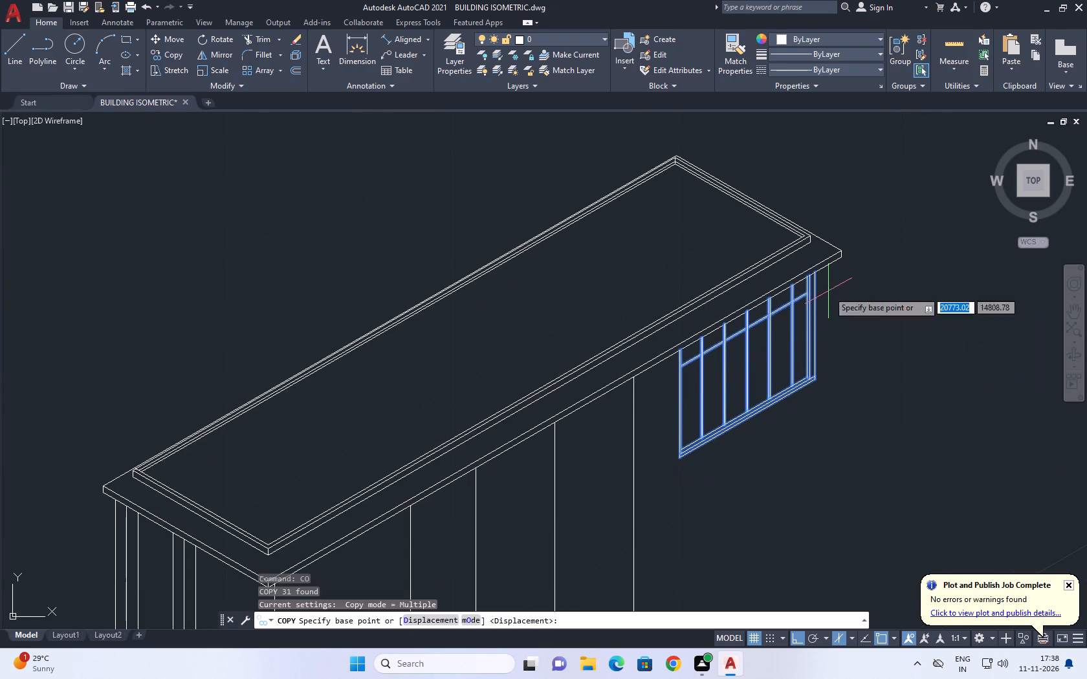
pyautogui.scroll(5, 685, 358)
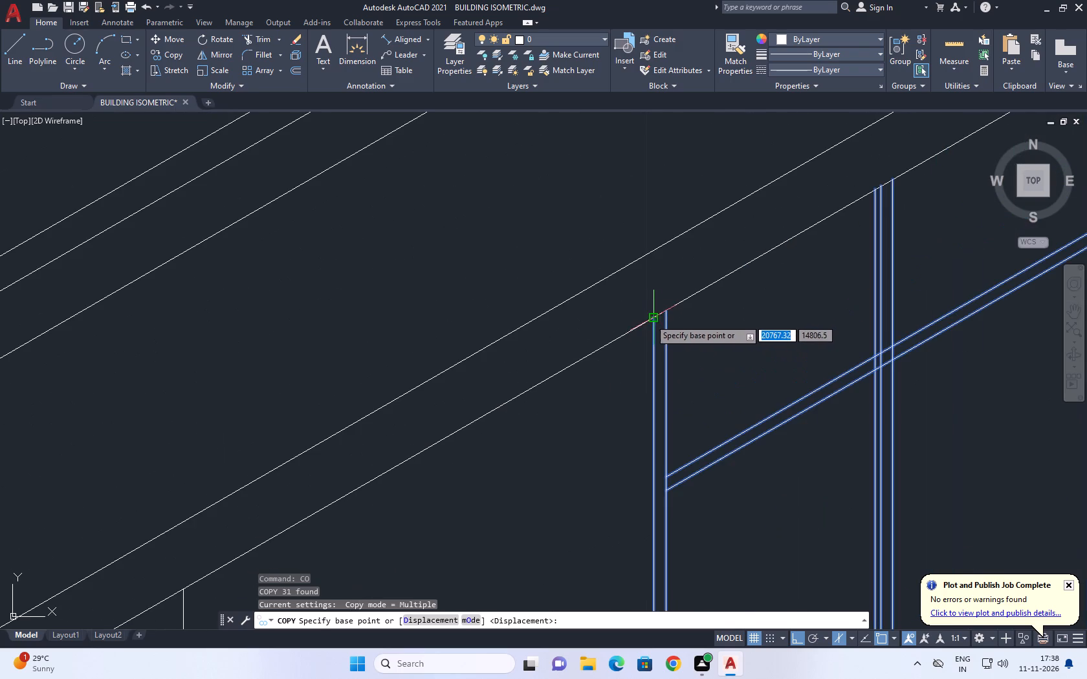
pyautogui.click(650, 319)
pyautogui.scroll(-11, 683, 299)
pyautogui.scroll(6, 668, 331)
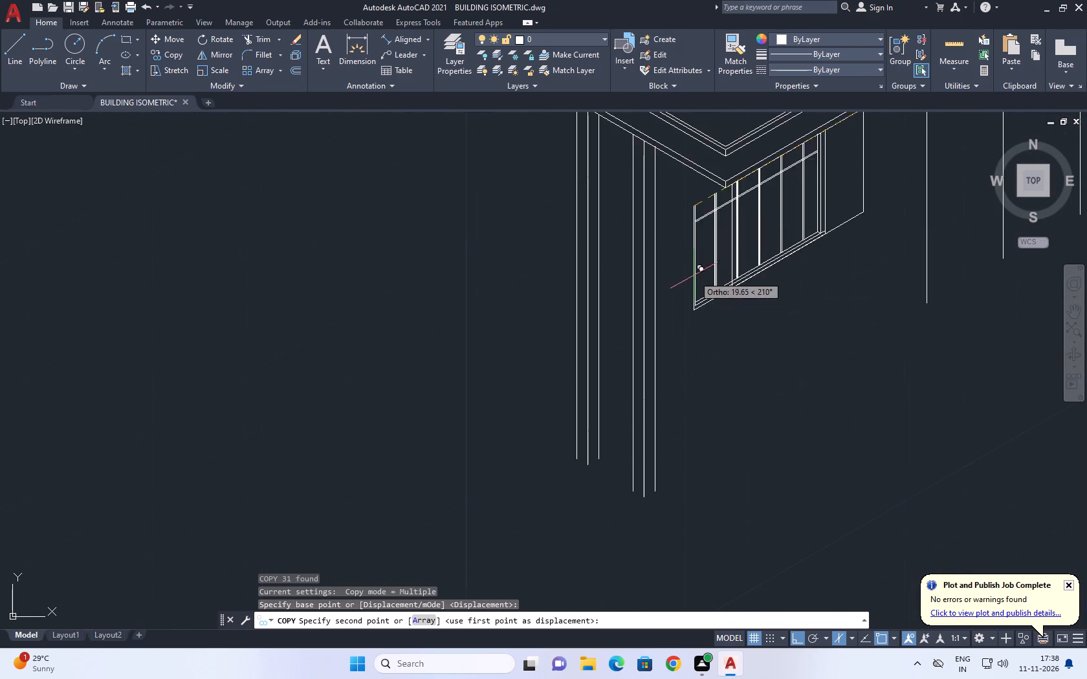
pyautogui.scroll(2, 701, 245)
pyautogui.moveTo(722, 197); pyautogui.dragTo(590, 456, button='middle')
pyautogui.scroll(3, 659, 369)
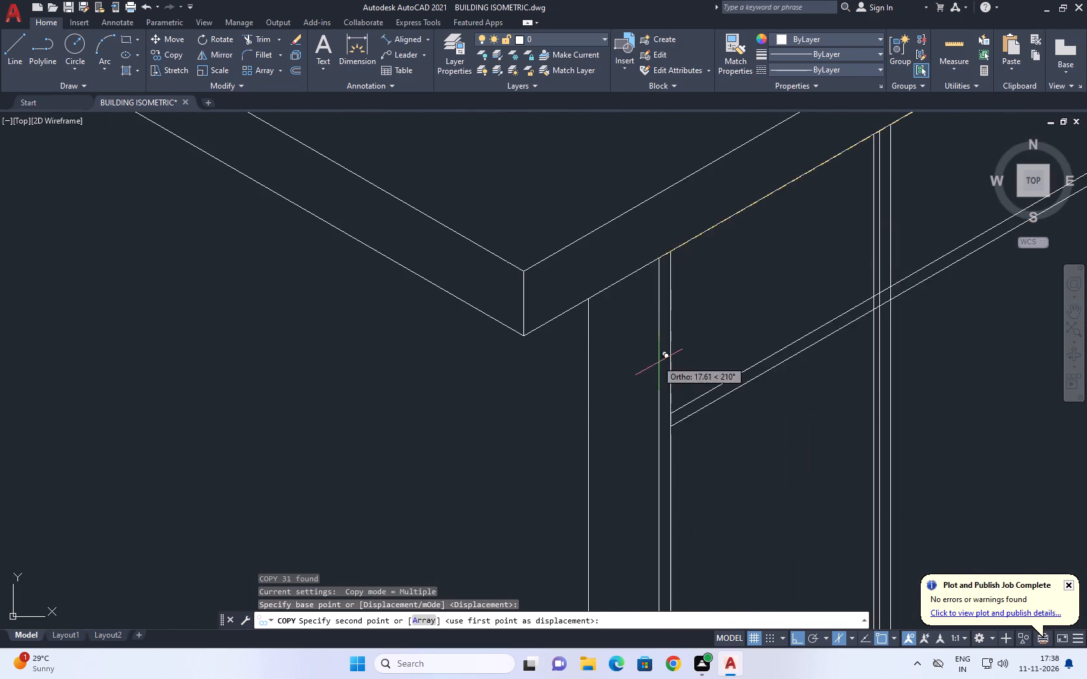
pyautogui.scroll(4, 593, 300)
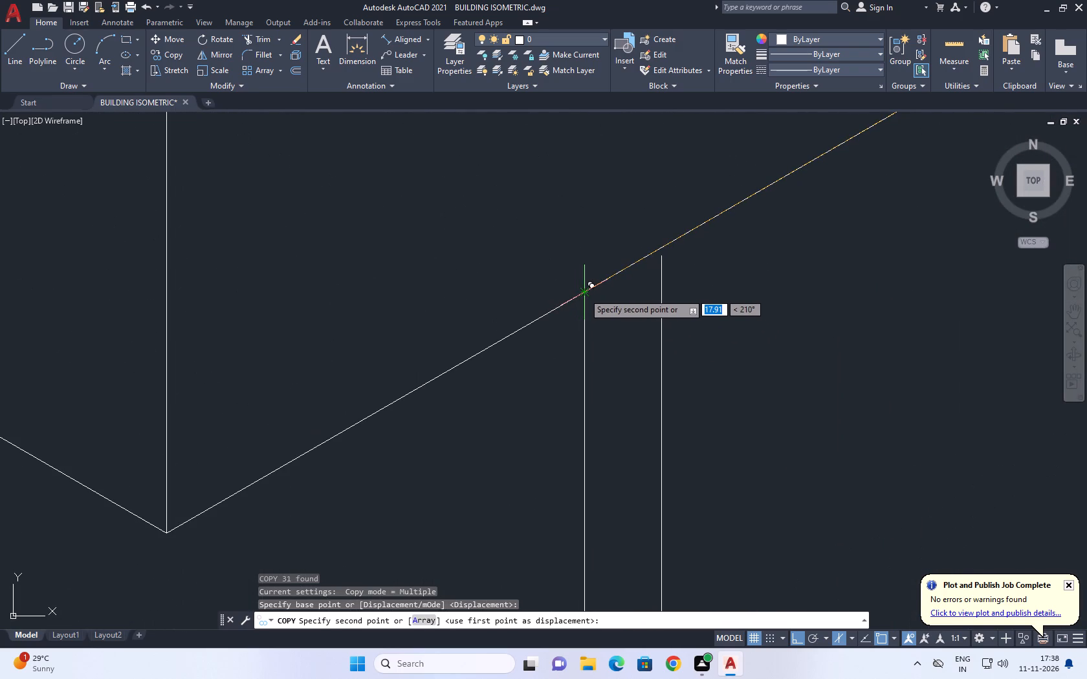
pyautogui.click(584, 293)
pyautogui.scroll(-3, 539, 279)
pyautogui.press('space')
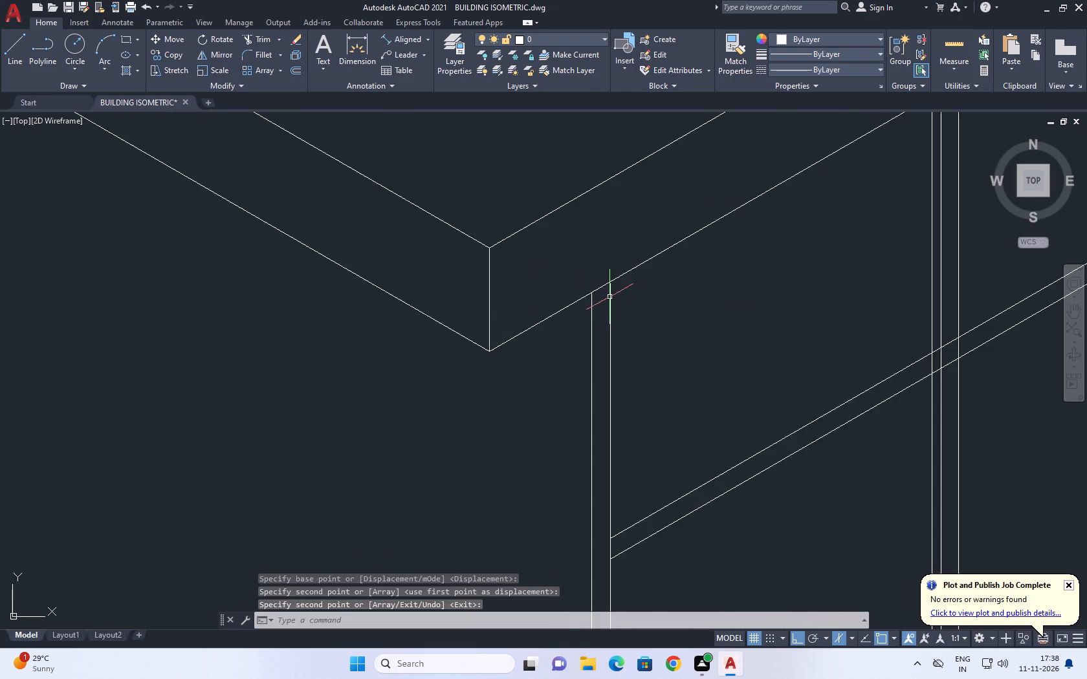
# Erase the overlapping outer vertical along the copied window's near edge by the slab corner.
pyautogui.scroll(-3, 609, 297)
pyautogui.scroll(1, 607, 356)
pyautogui.click(606, 356)
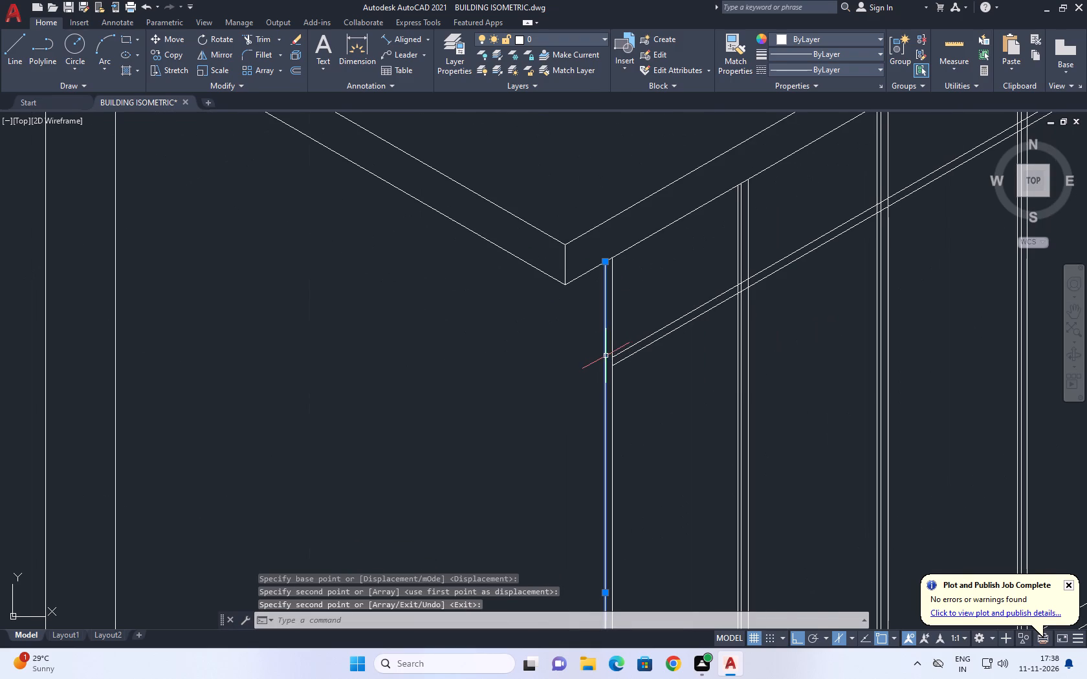
pyautogui.press('Delete')
pyautogui.scroll(-3, 633, 332)
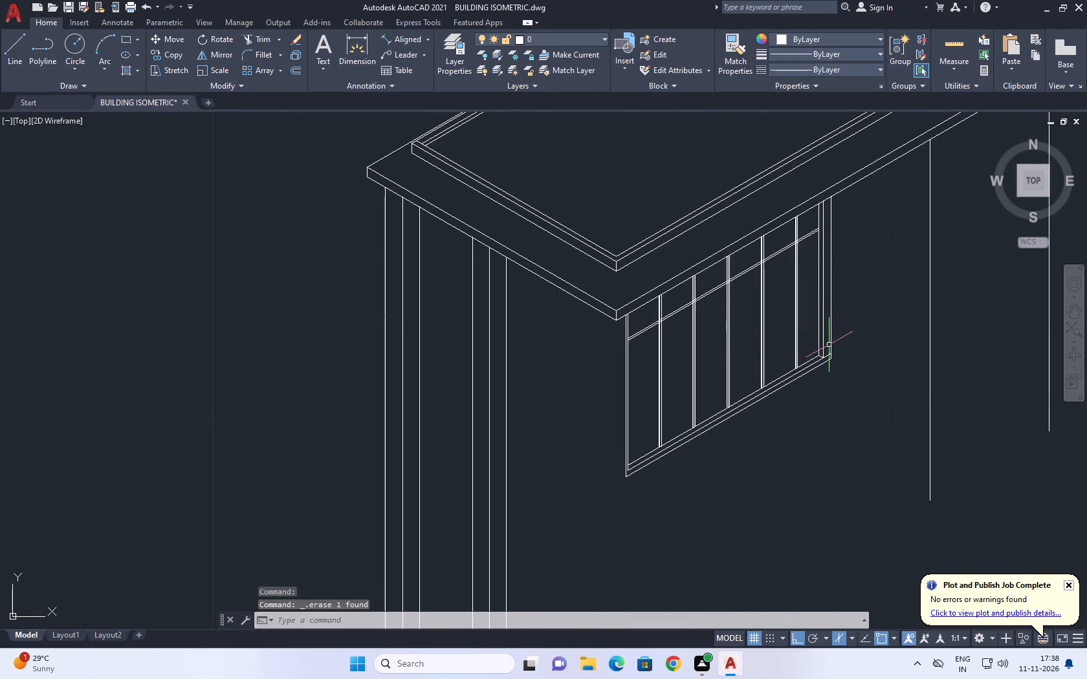
# Examine the copied barred window and its frame beneath the slab's near corner.
pyautogui.moveTo(838, 343); pyautogui.dragTo(754, 370, button='middle')
pyautogui.scroll(1, 602, 307)
pyautogui.scroll(2, 643, 339)
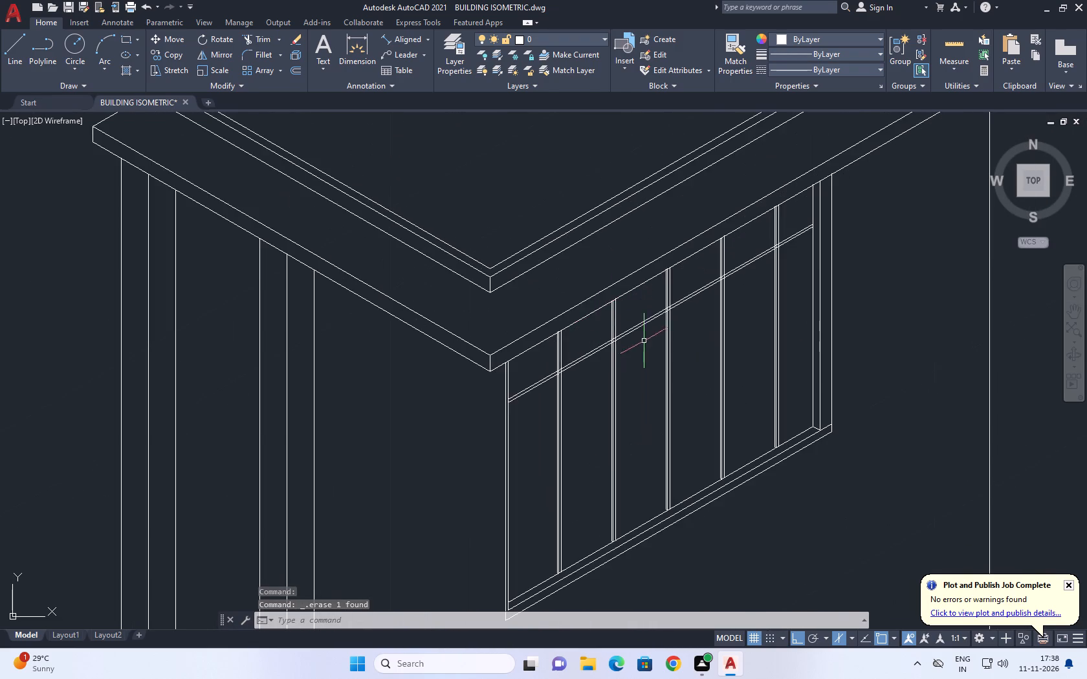
pyautogui.scroll(1, 638, 334)
pyautogui.middleClick(564, 283)
pyautogui.scroll(-4, 567, 290)
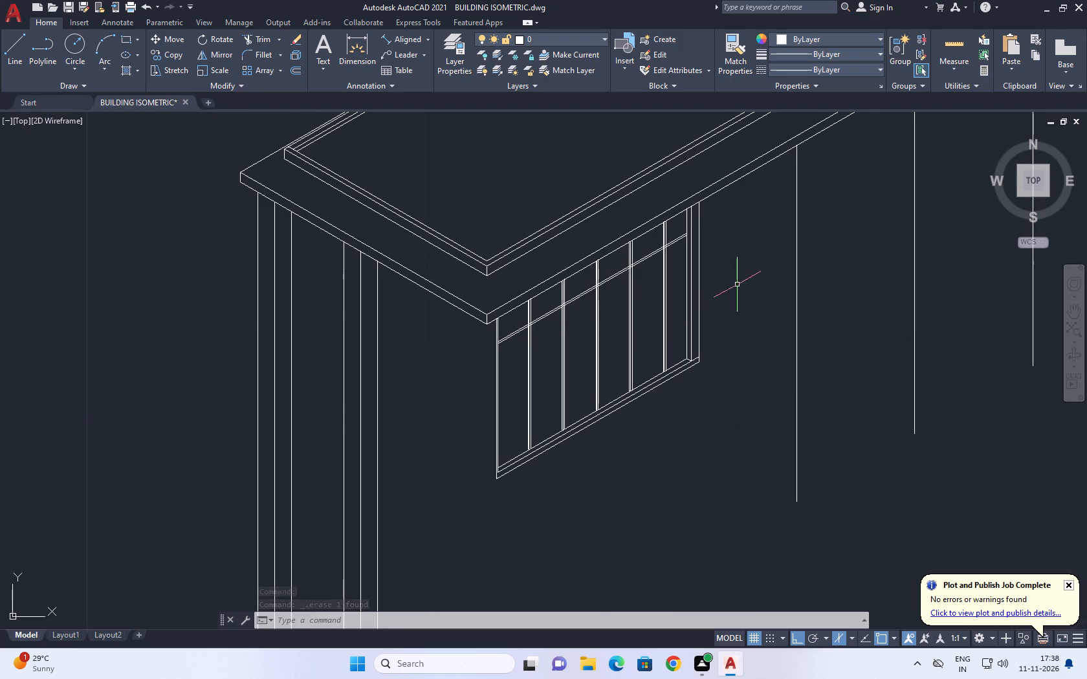
pyautogui.moveTo(740, 296); pyautogui.dragTo(718, 319, button='middle')
pyautogui.scroll(1, 718, 319)
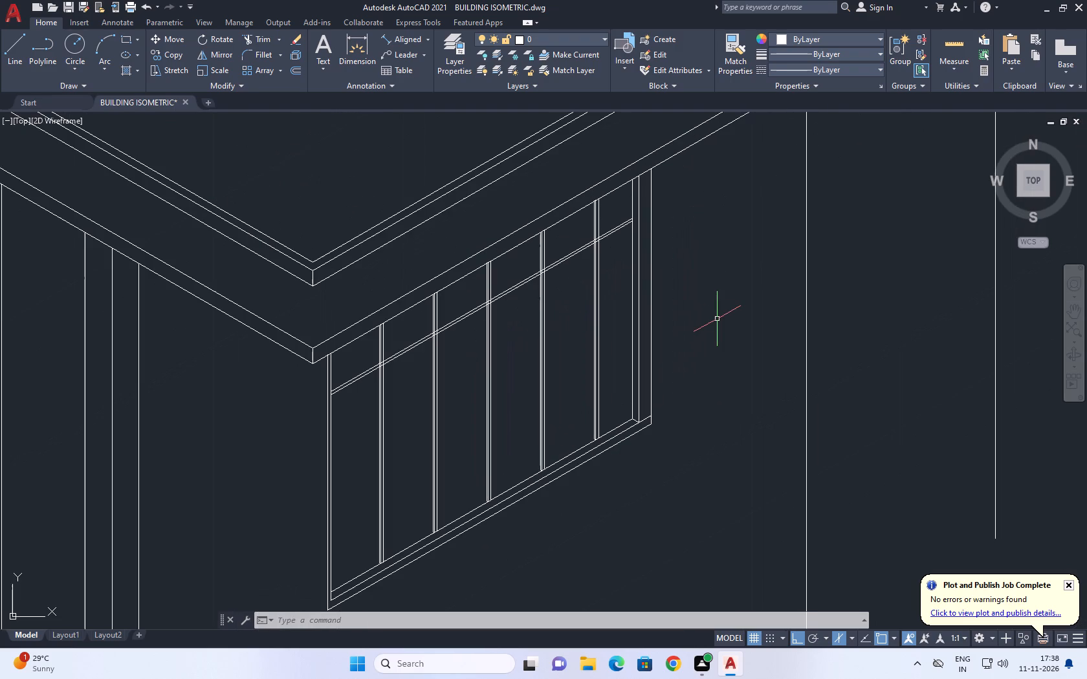
pyautogui.scroll(-2, 714, 333)
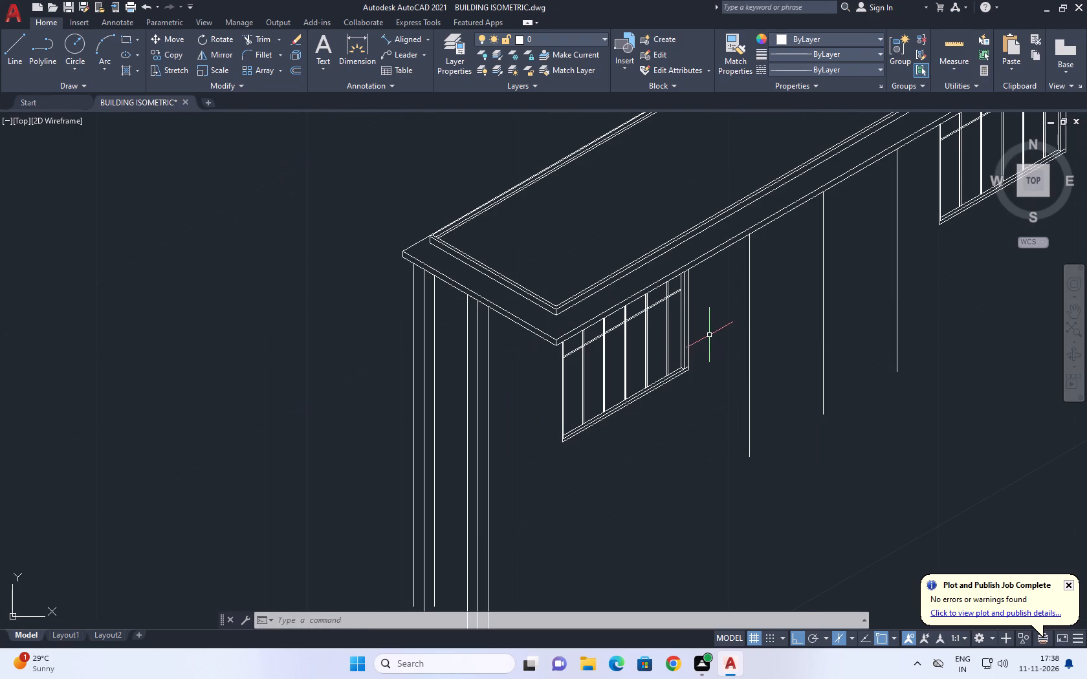
# Draw a 30° line about 11 units long from the copied window's lower far corner across the three verticals.
pyautogui.moveTo(855, 324); pyautogui.dragTo(777, 339, button='middle')
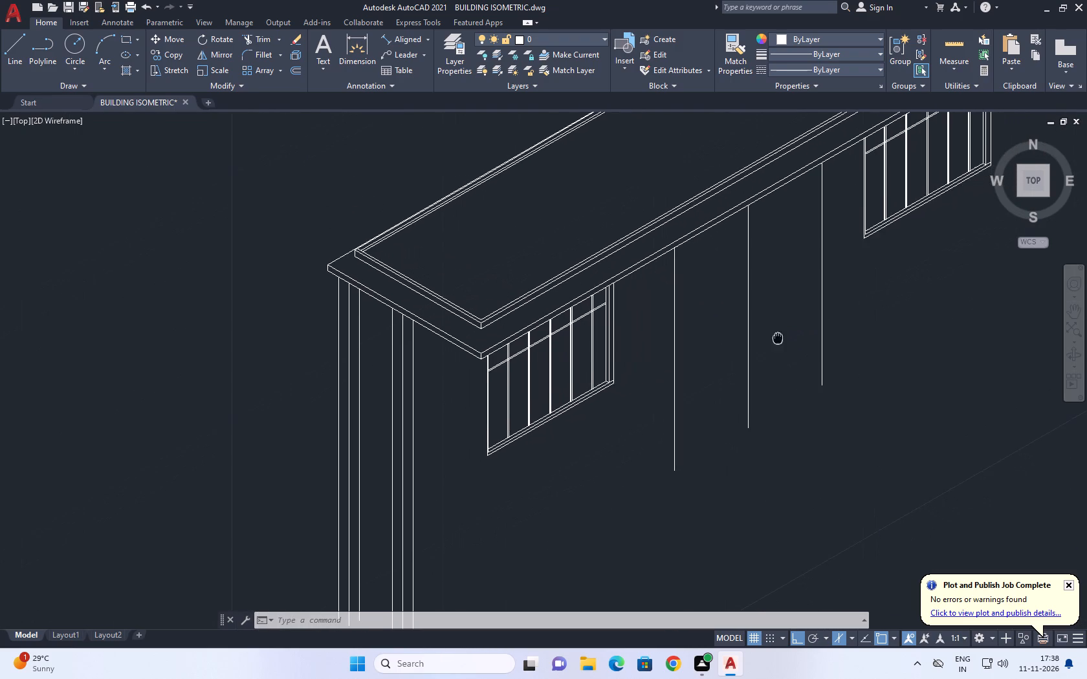
pyautogui.moveTo(777, 339); pyautogui.dragTo(774, 339, button='middle')
pyautogui.write('L')
pyautogui.press('space')
pyautogui.moveTo(611, 378); pyautogui.dragTo(609, 378, button='middle')
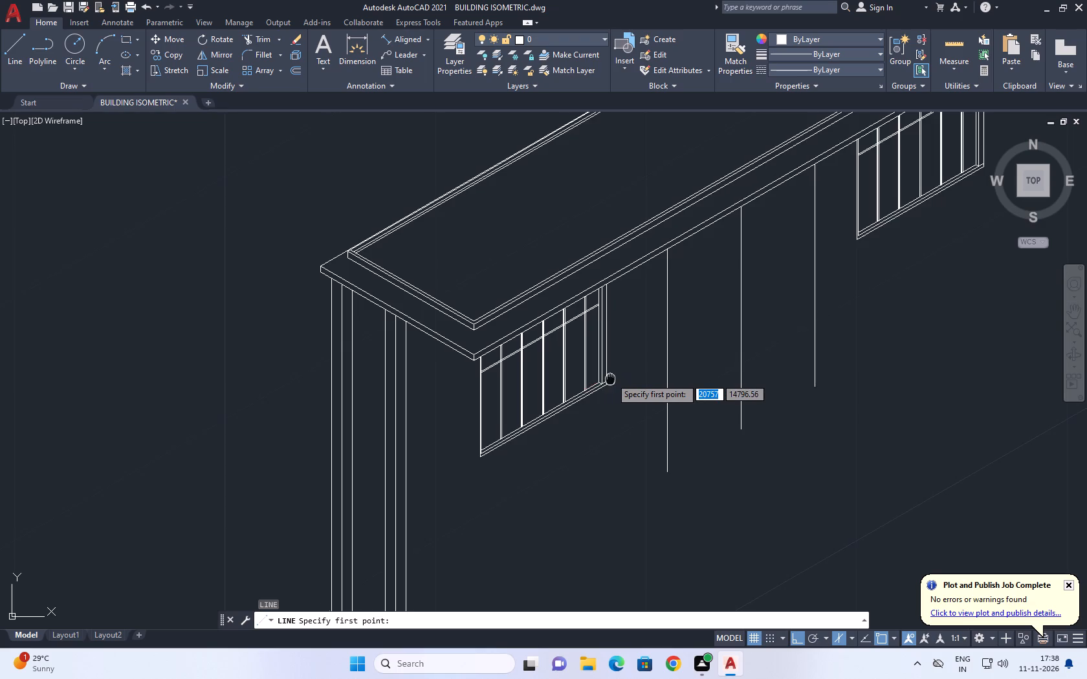
pyautogui.moveTo(609, 378); pyautogui.dragTo(563, 373, button='middle')
pyautogui.scroll(3, 545, 387)
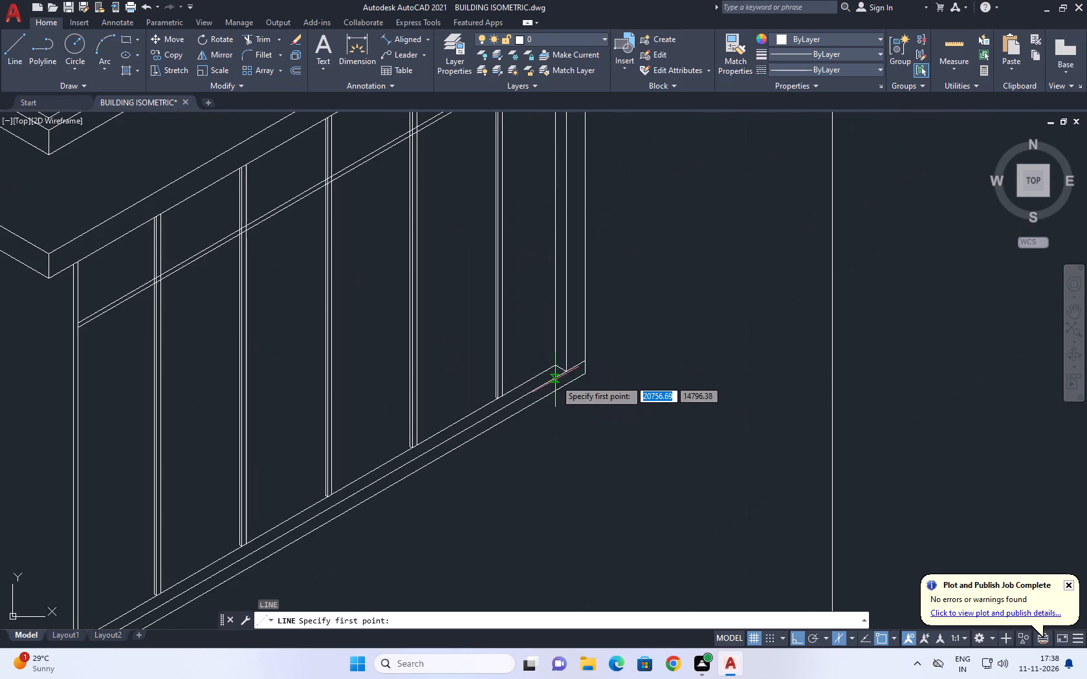
pyautogui.click(584, 374)
pyautogui.scroll(-3, 754, 339)
pyautogui.moveTo(832, 306); pyautogui.dragTo(679, 352, button='middle')
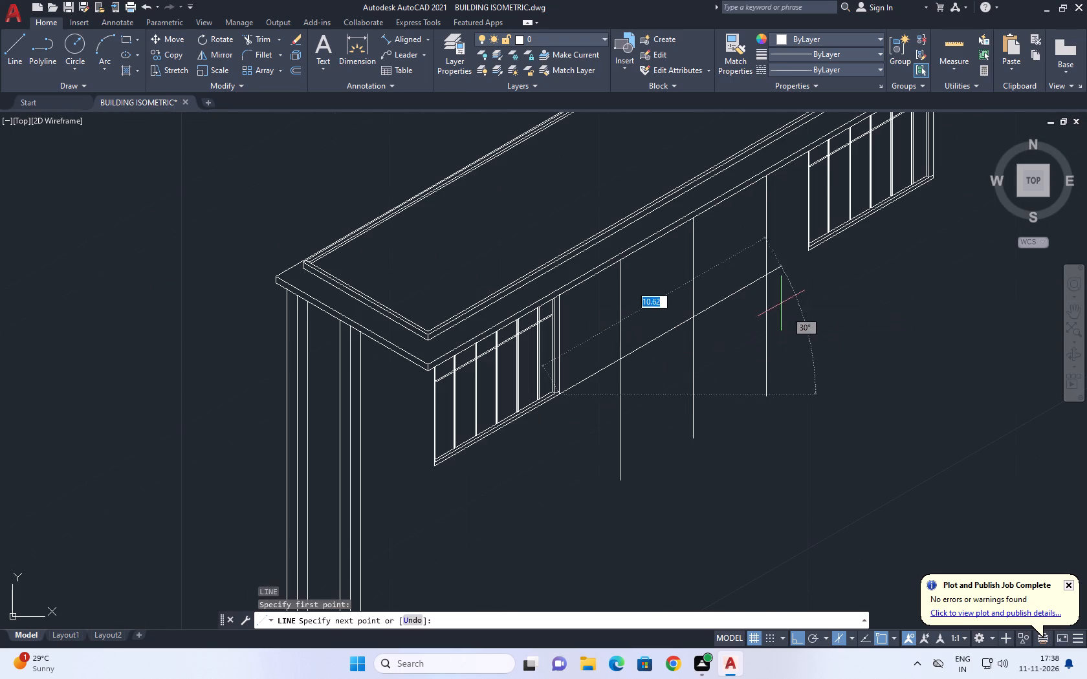
pyautogui.click(795, 267)
pyautogui.press('space')
# Trim the 30° line between the near window and the first of the three verticals.
pyautogui.moveTo(748, 295); pyautogui.dragTo(762, 325, button='middle')
pyautogui.scroll(1, 762, 325)
pyautogui.write('TR')
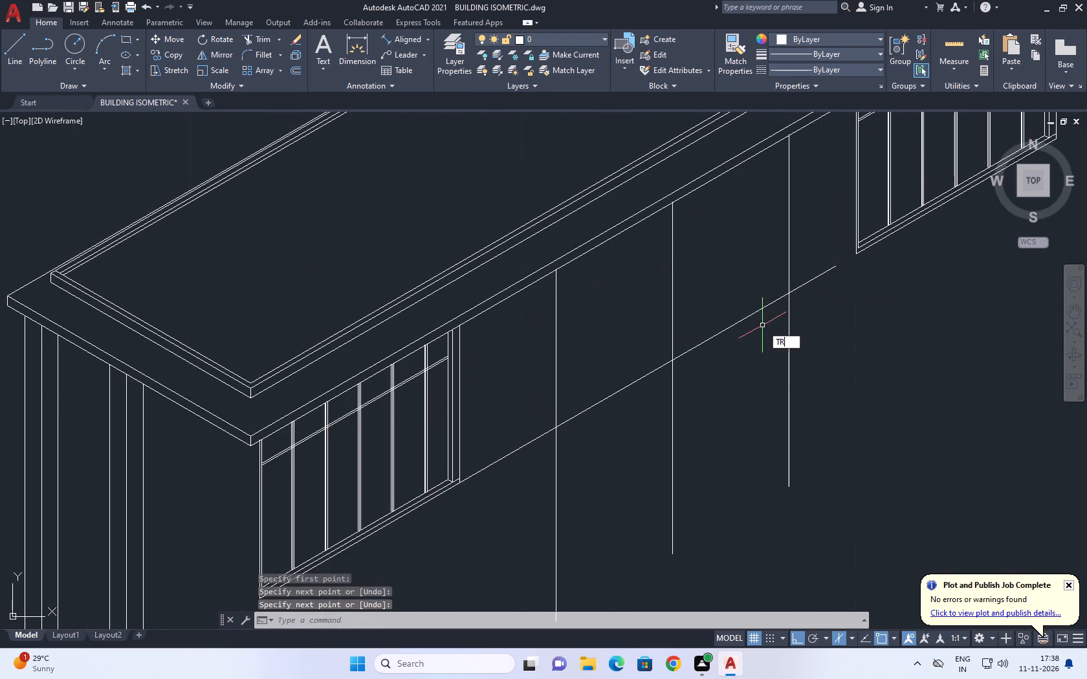
pyautogui.press('space')
pyautogui.moveTo(505, 414); pyautogui.dragTo(511, 418)
pyautogui.click(509, 499)
pyautogui.press('space')
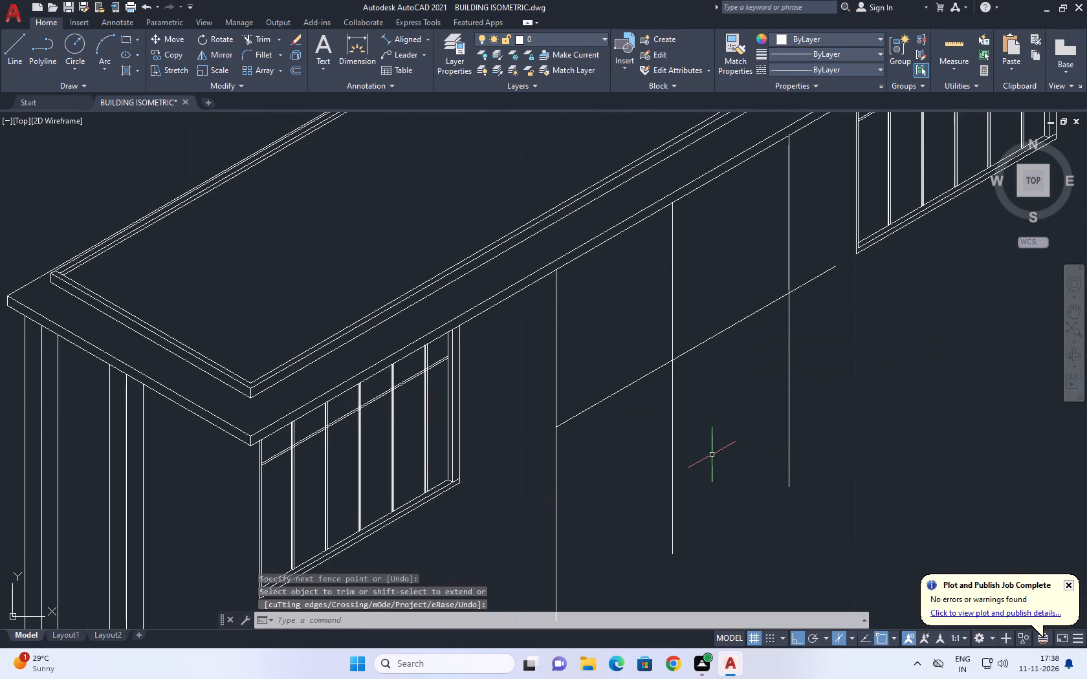
# Trim the three verticals below the 30° line and the line's end beyond the third vertical.
pyautogui.moveTo(715, 446); pyautogui.dragTo(715, 343, button='middle')
pyautogui.press('space')
pyautogui.click(859, 319)
pyautogui.moveTo(547, 494); pyautogui.dragTo(546, 500)
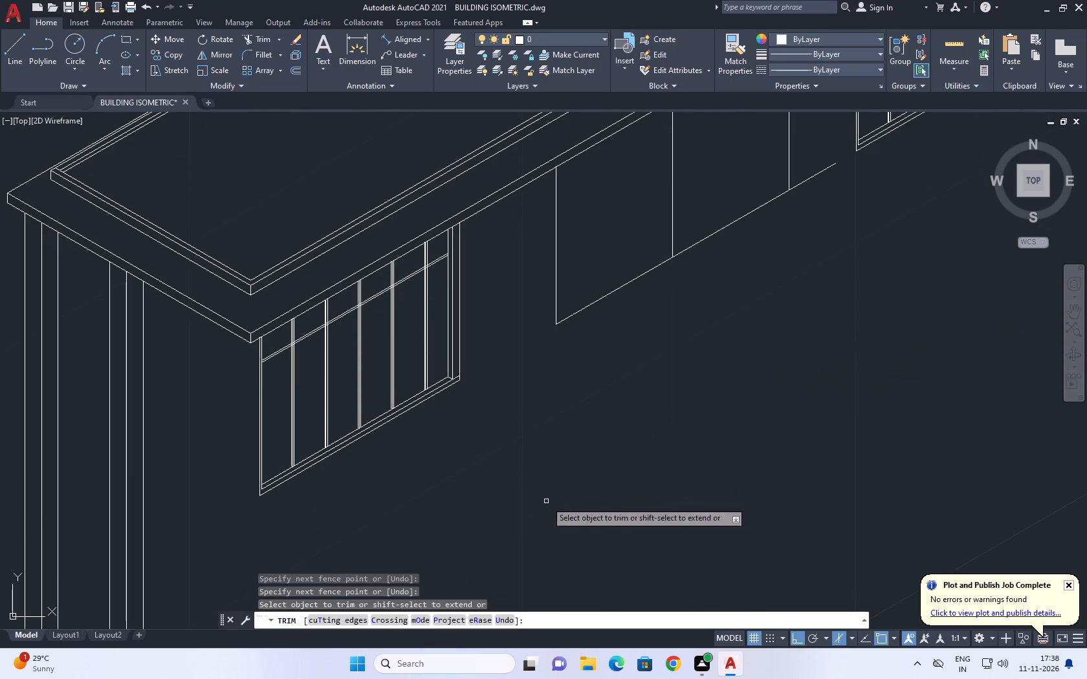
pyautogui.click(812, 180)
pyautogui.scroll(-2, 799, 237)
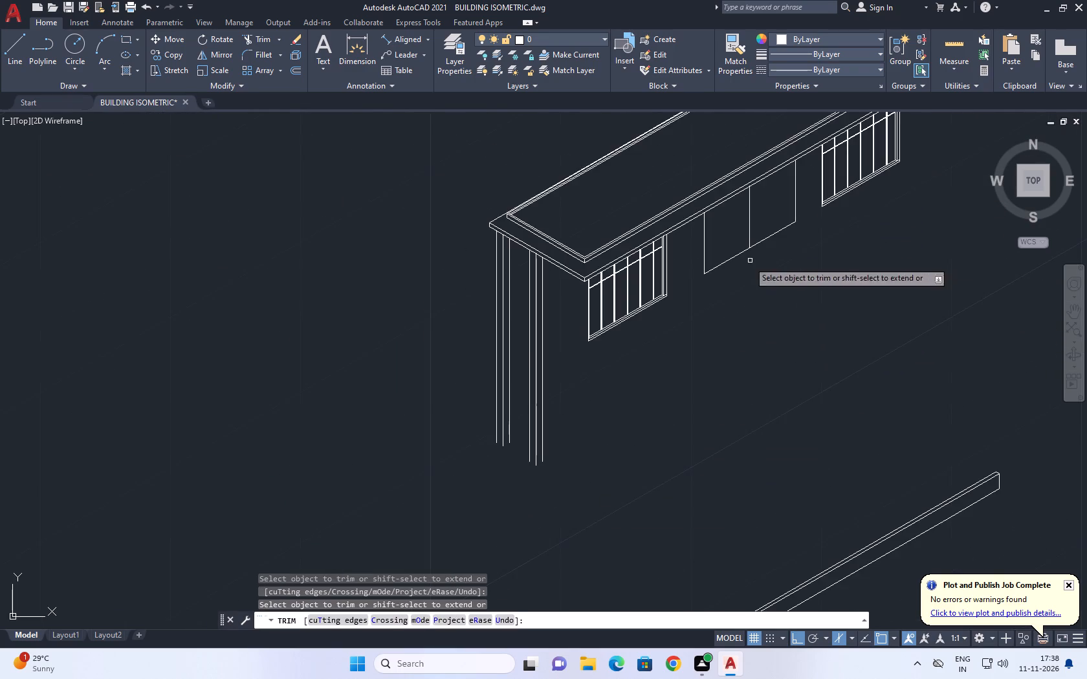
pyautogui.press('space')
# Erase the middle vertical inside the outline between the two windows.
pyautogui.scroll(2, 721, 247)
pyautogui.moveTo(784, 188); pyautogui.dragTo(771, 188)
pyautogui.click(787, 189)
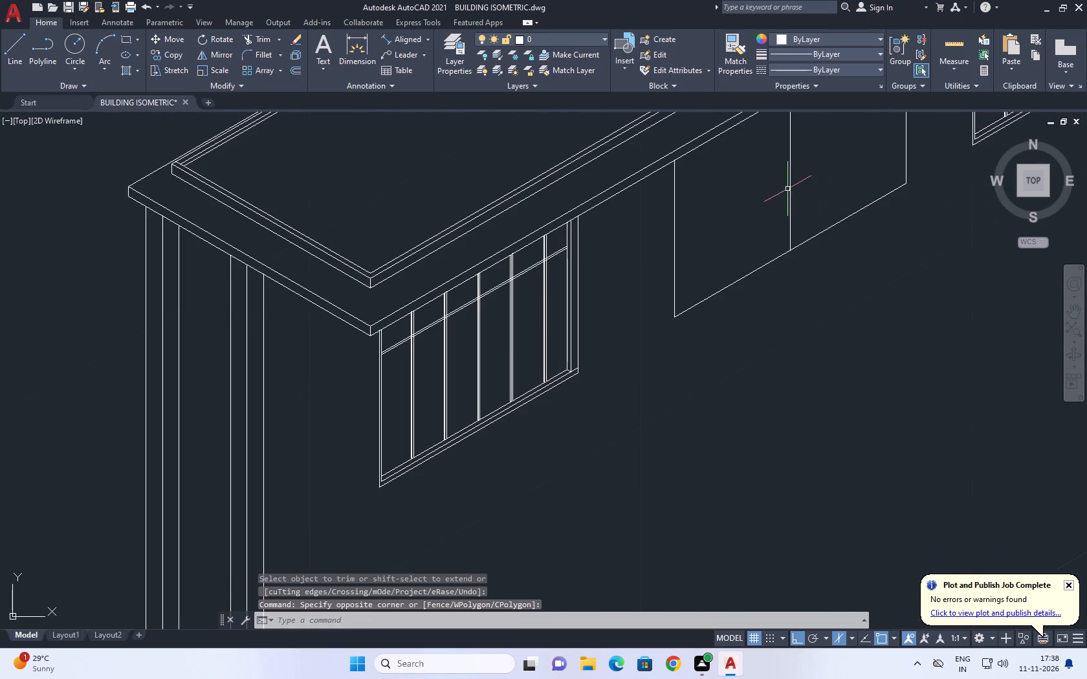
pyautogui.click(804, 178)
pyautogui.moveTo(746, 196); pyautogui.dragTo(733, 202)
pyautogui.moveTo(785, 202); pyautogui.dragTo(711, 263, button='middle')
pyautogui.press('Delete')
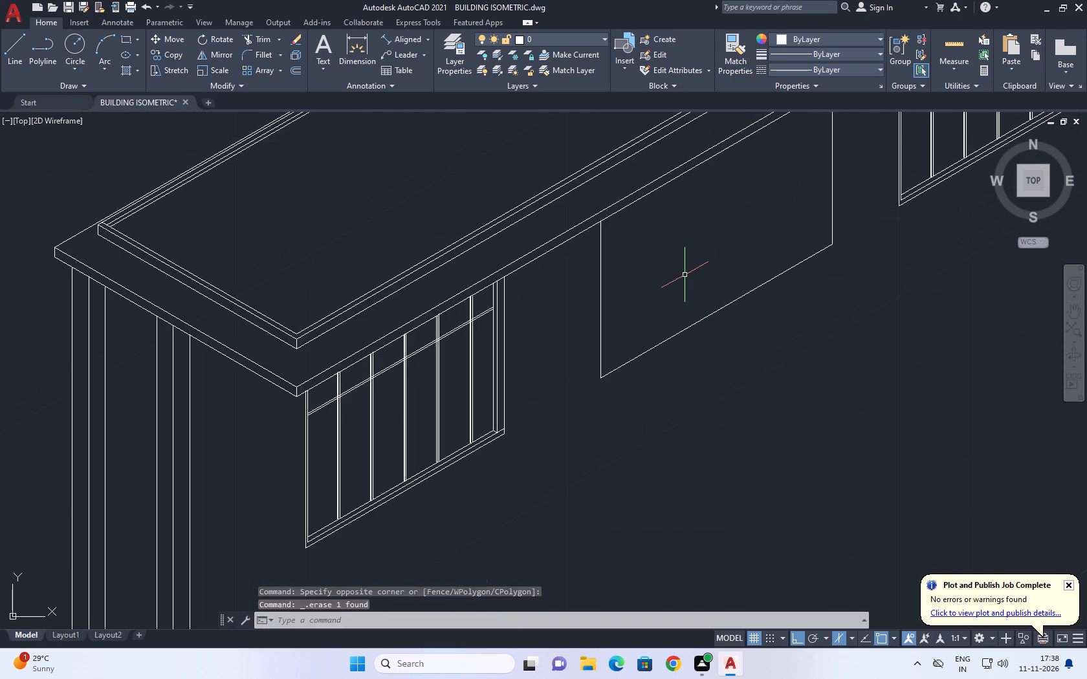
# Copy the three-line outline between the windows 1.5 units outward at 330° in the left isoplane.
pyautogui.moveTo(771, 362); pyautogui.dragTo(736, 337)
pyautogui.moveTo(606, 284); pyautogui.dragTo(590, 282)
pyautogui.moveTo(647, 278); pyautogui.dragTo(617, 292)
pyautogui.click(553, 316)
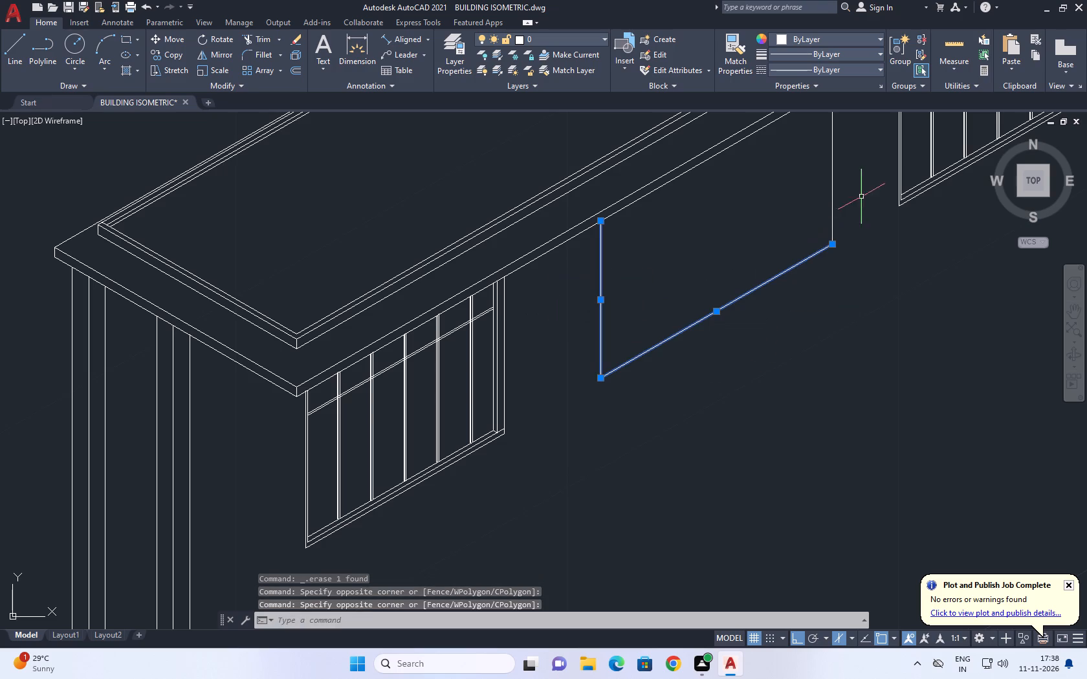
pyautogui.click(862, 197)
pyautogui.moveTo(815, 207); pyautogui.dragTo(793, 210)
pyautogui.moveTo(797, 214); pyautogui.dragTo(809, 238, button='middle')
pyautogui.scroll(-1, 821, 291)
pyautogui.press('c')
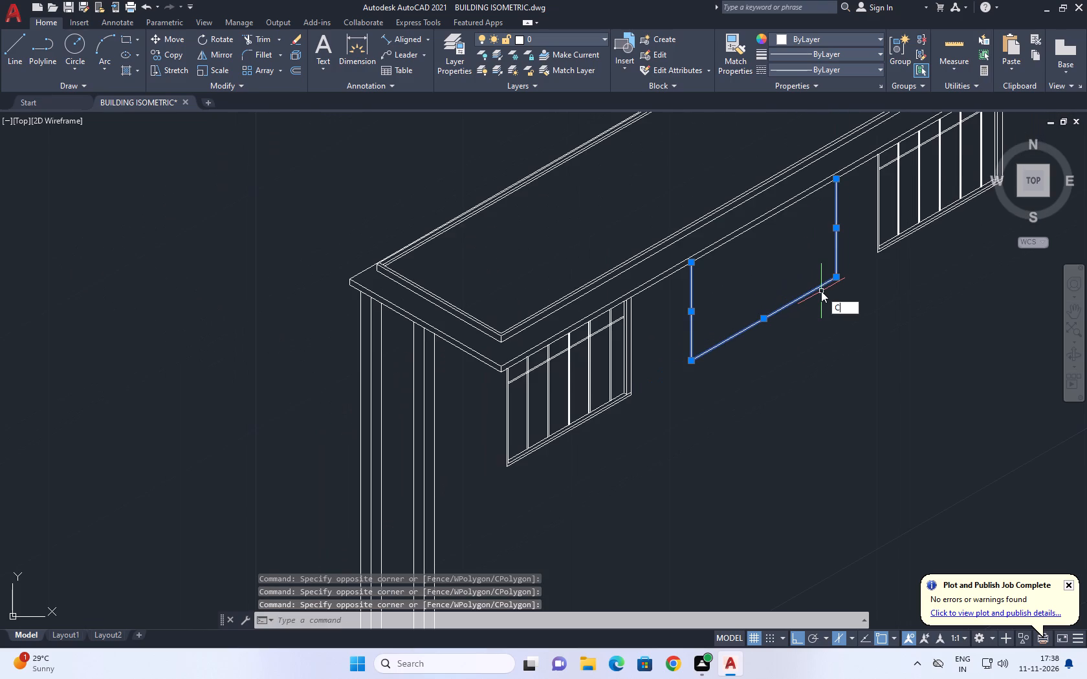
pyautogui.write('O')
pyautogui.press('space')
pyautogui.scroll(1, 687, 367)
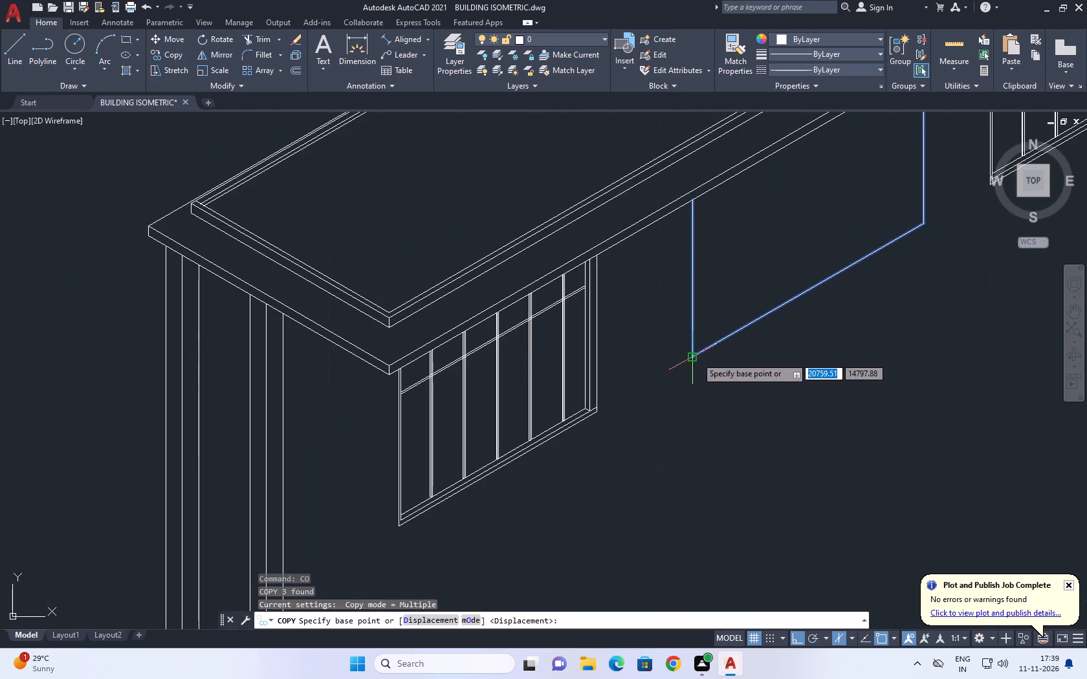
pyautogui.click(695, 356)
pyautogui.press('F5')
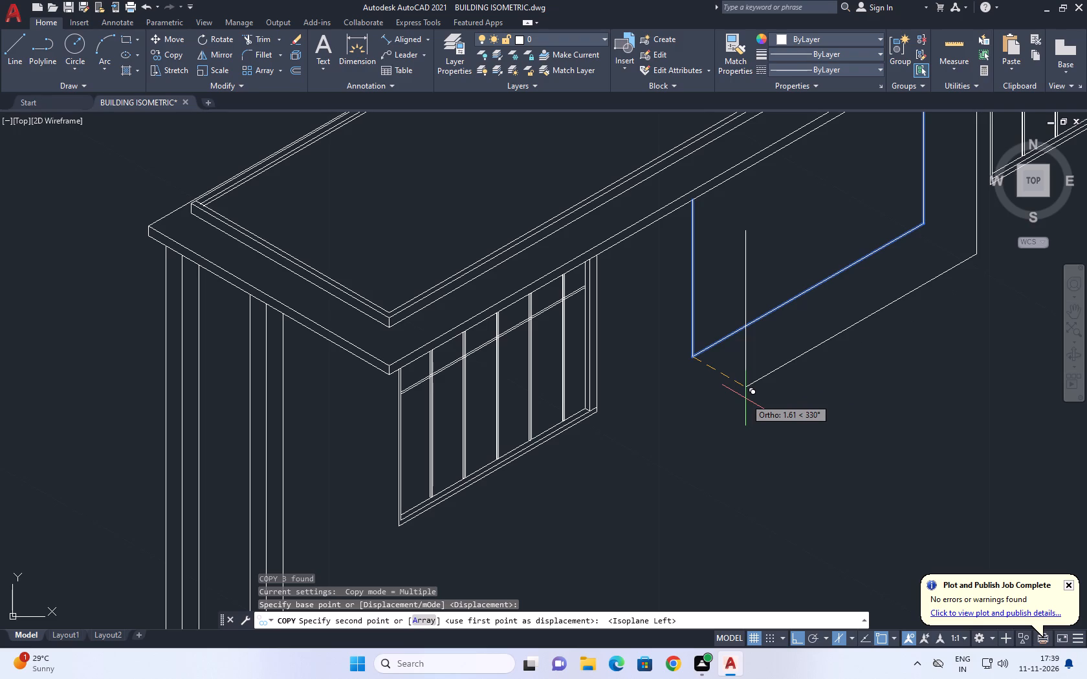
pyautogui.write('1.5')
pyautogui.press('Return')
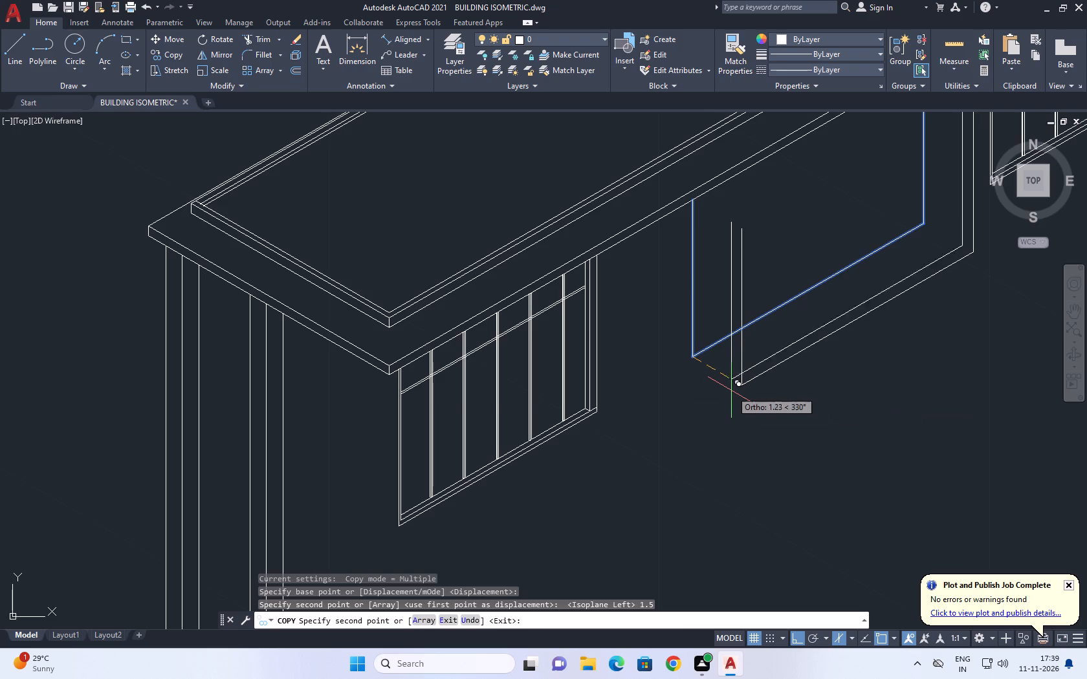
pyautogui.press('space')
# Draw a line joining the near vertical's top at the slab edge to the top of its outward copy.
pyautogui.moveTo(728, 372); pyautogui.dragTo(605, 402, button='middle')
pyautogui.press('l')
pyautogui.press('space')
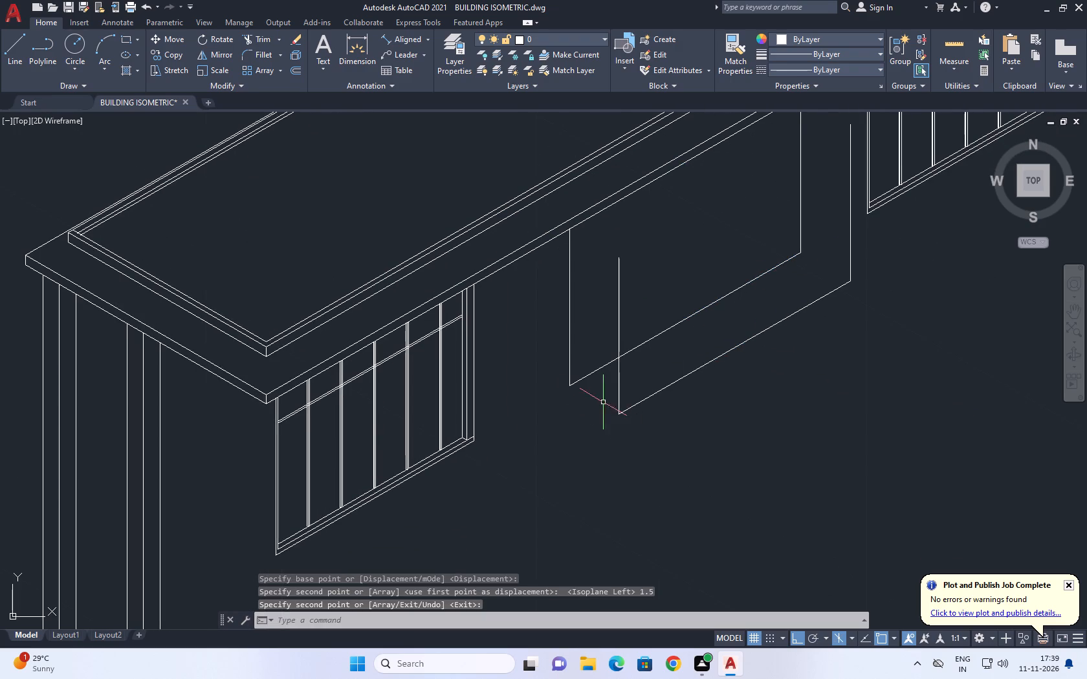
pyautogui.scroll(3, 578, 212)
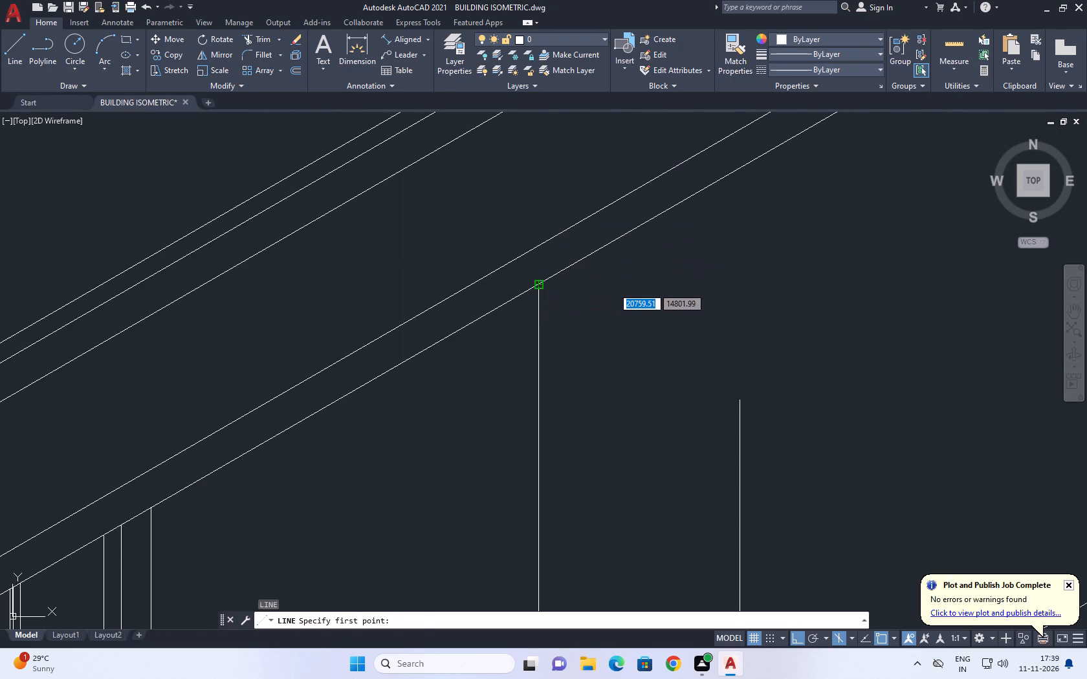
pyautogui.click(538, 287)
pyautogui.click(740, 400)
pyautogui.scroll(-5, 528, 319)
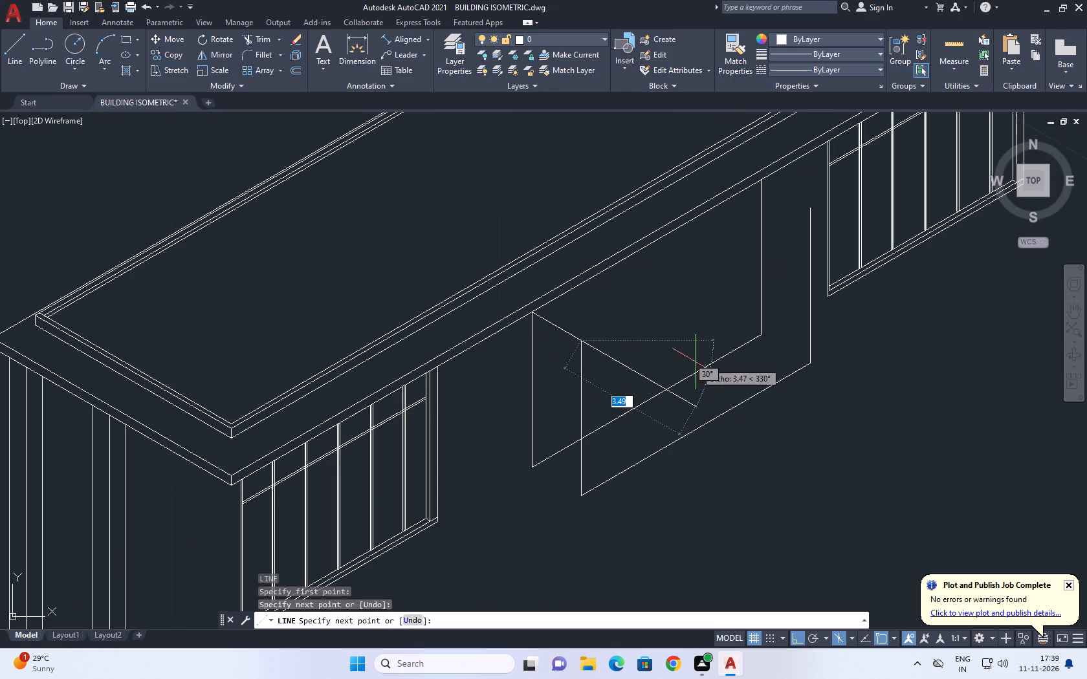
pyautogui.press('space')
# Draw a line joining the far vertical's top at the slab edge to the top of its outward copy.
pyautogui.moveTo(760, 315); pyautogui.dragTo(552, 406, button='middle')
pyautogui.press('space')
pyautogui.scroll(3, 554, 286)
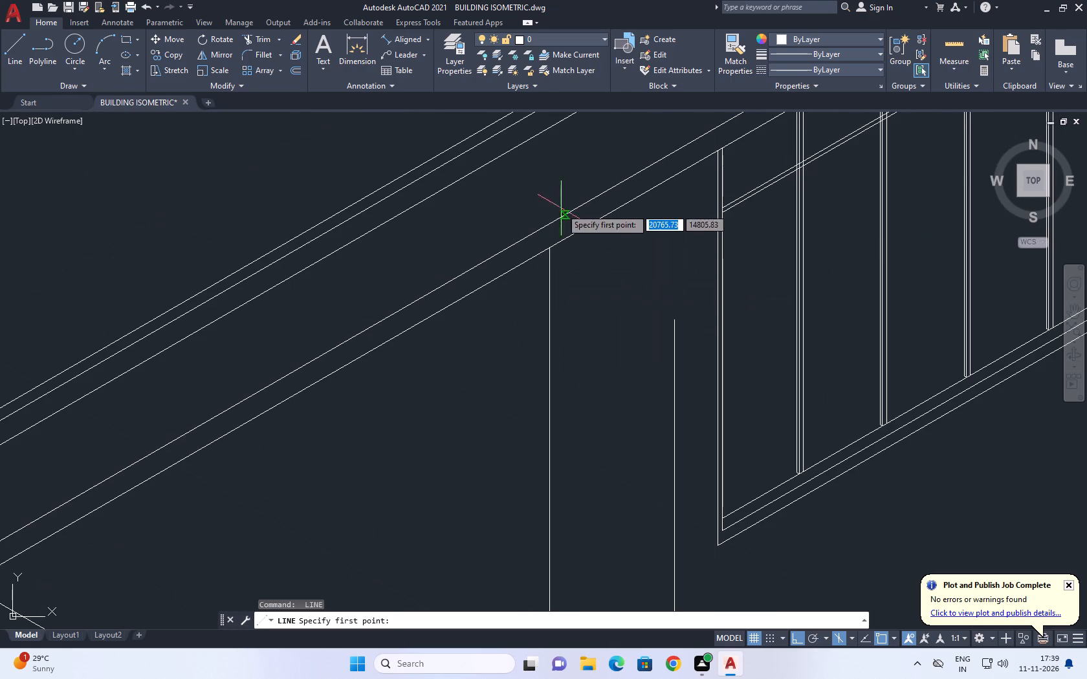
pyautogui.click(552, 247)
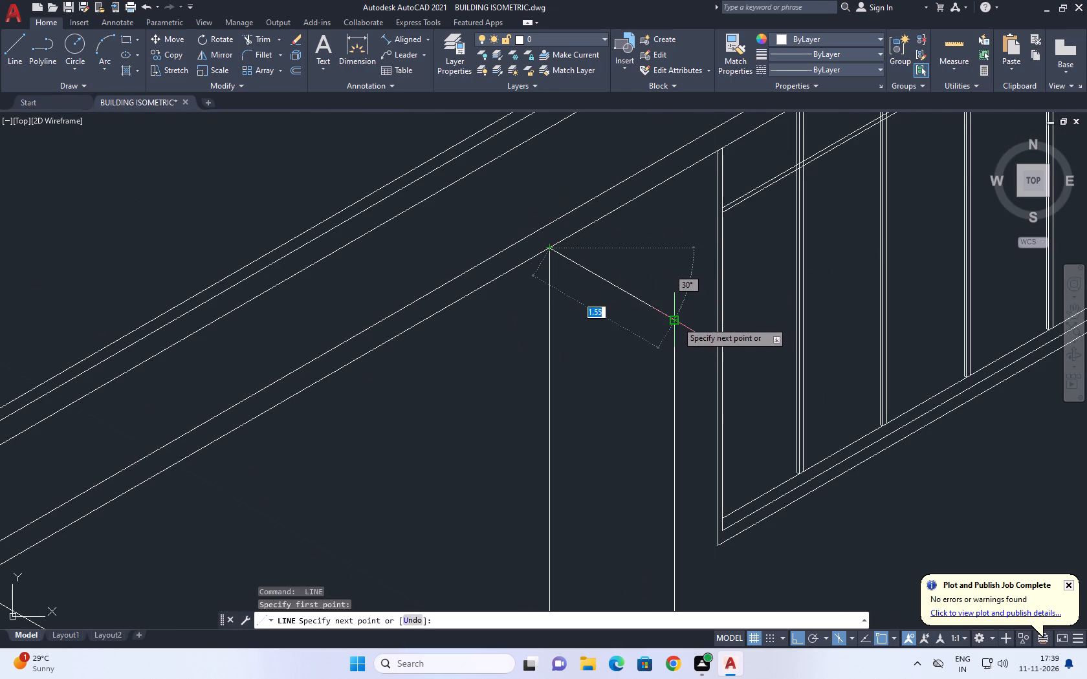
pyautogui.click(675, 321)
pyautogui.scroll(-2, 621, 217)
pyautogui.press('space')
# Draw the projecting section's front top edge between the tops of the two copied verticals.
pyautogui.moveTo(432, 350); pyautogui.dragTo(452, 358, button='middle')
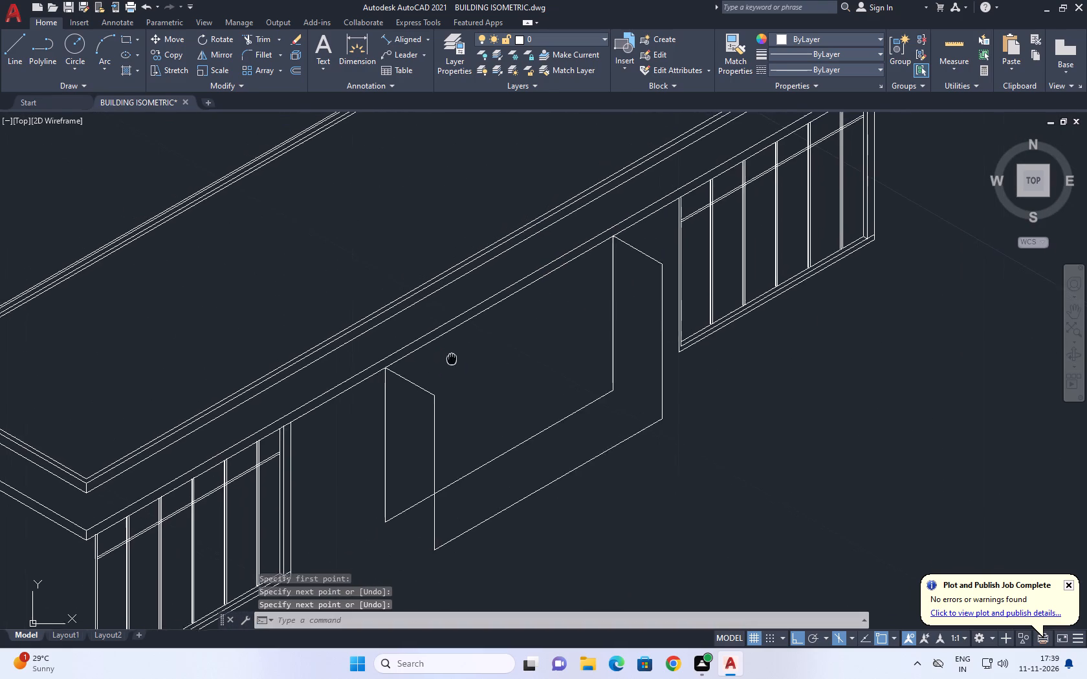
pyautogui.moveTo(452, 358); pyautogui.dragTo(440, 373, button='middle')
pyautogui.press('space')
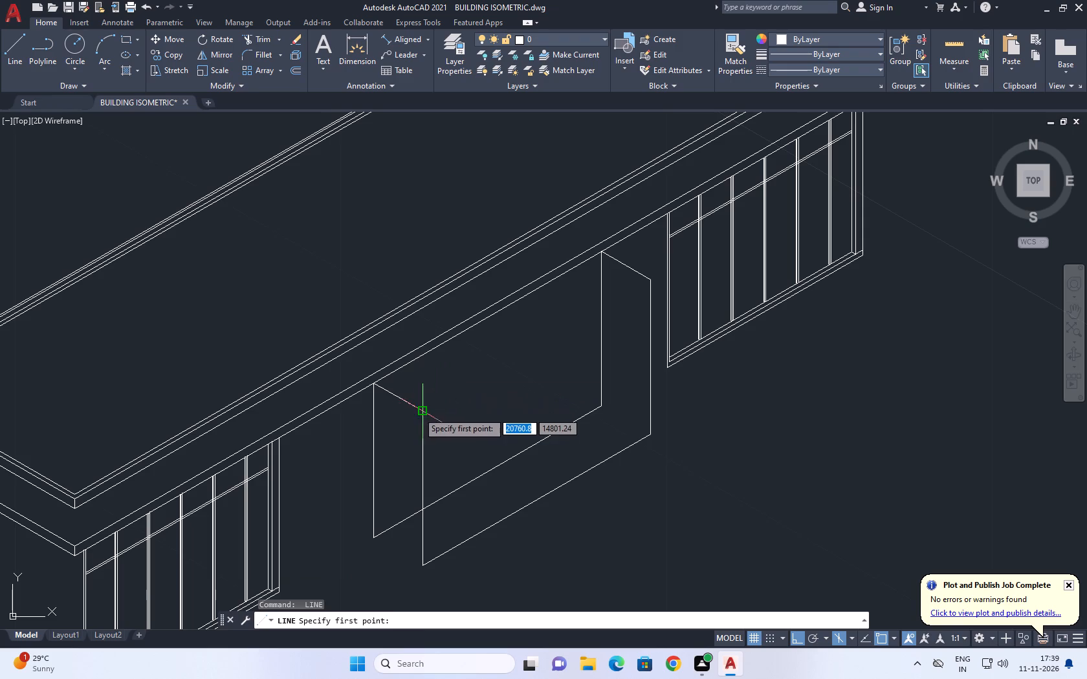
pyautogui.click(418, 411)
pyautogui.scroll(1, 642, 283)
pyautogui.click(659, 283)
pyautogui.press('space')
# Erase the original far vertical and original bottom line behind the projecting section's front face.
pyautogui.scroll(-1, 598, 299)
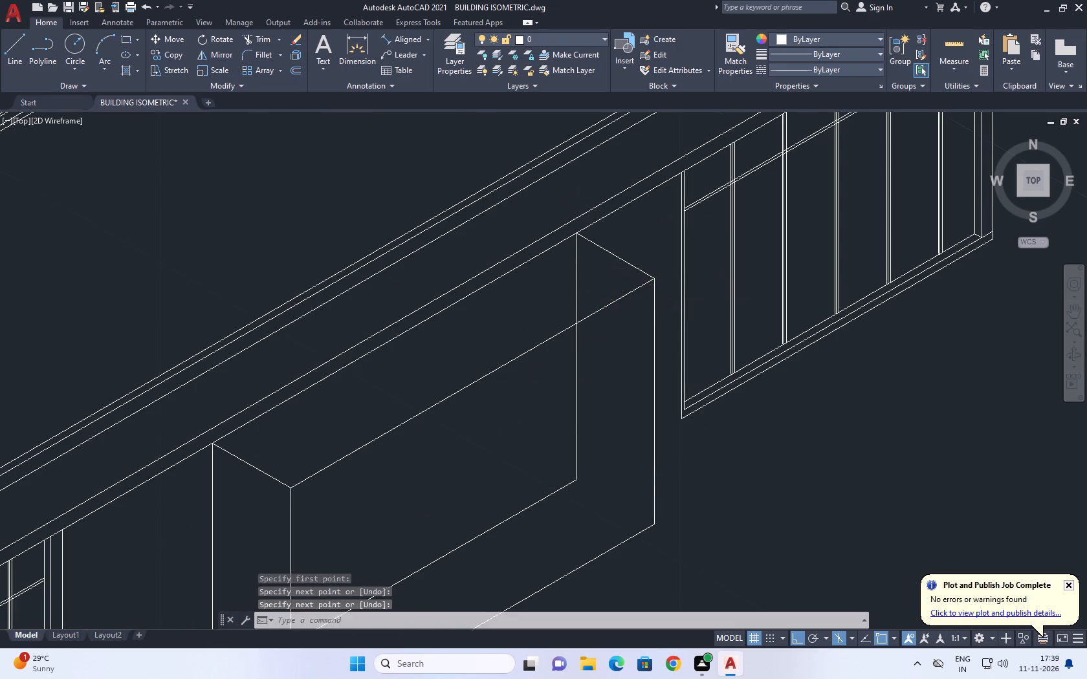
pyautogui.click(599, 371)
pyautogui.click(566, 404)
pyautogui.click(549, 426)
pyautogui.click(531, 449)
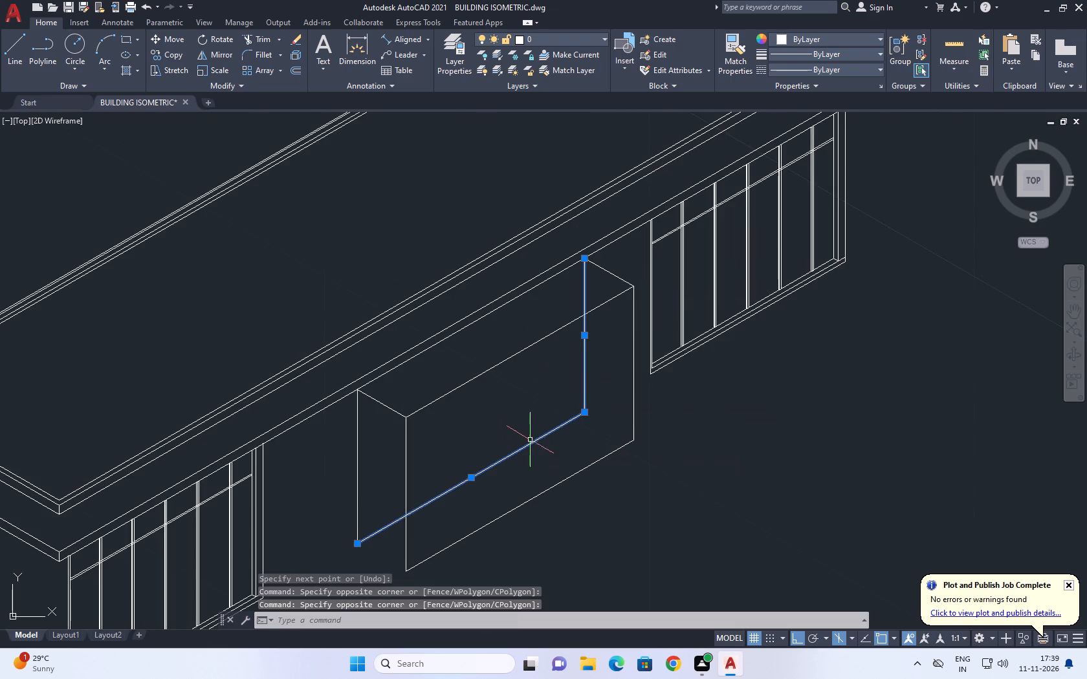
pyautogui.press('Delete')
# Draw the near end's bottom edge from the front face's lower corner to the foot of the original vertical.
pyautogui.moveTo(494, 487); pyautogui.dragTo(505, 400, button='middle')
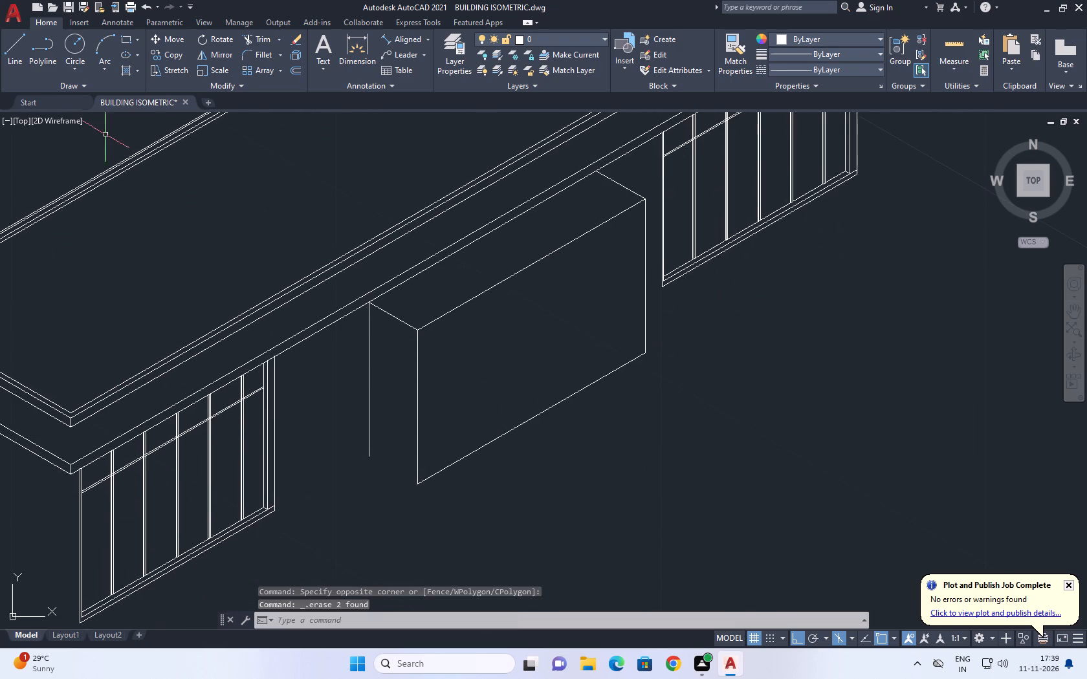
pyautogui.click(12, 60)
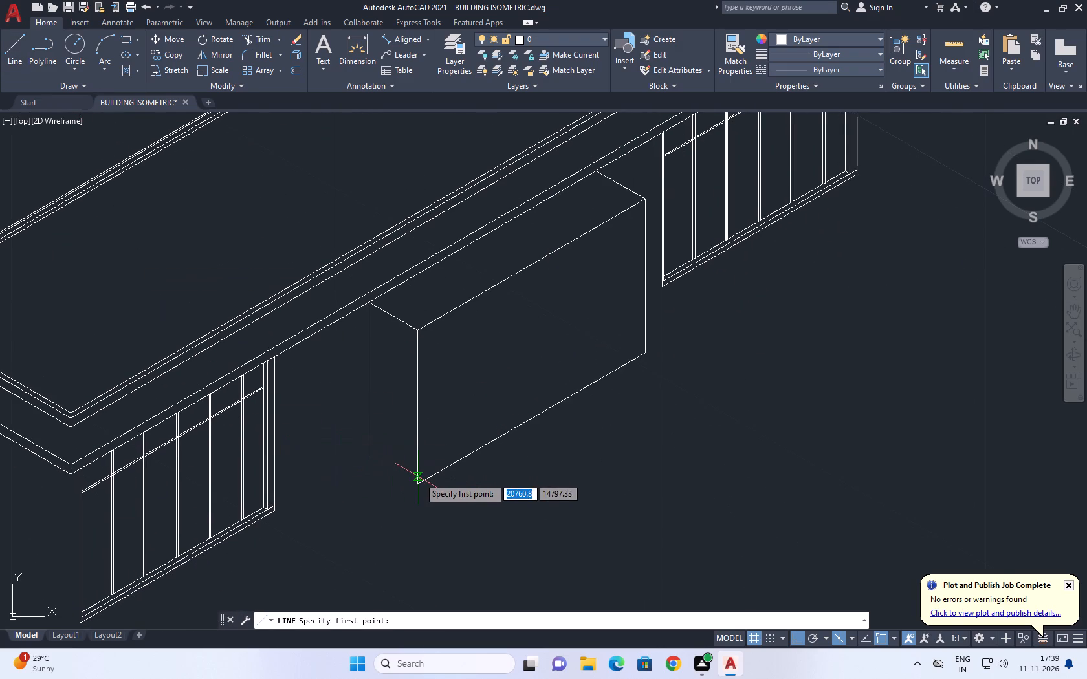
pyautogui.click(419, 488)
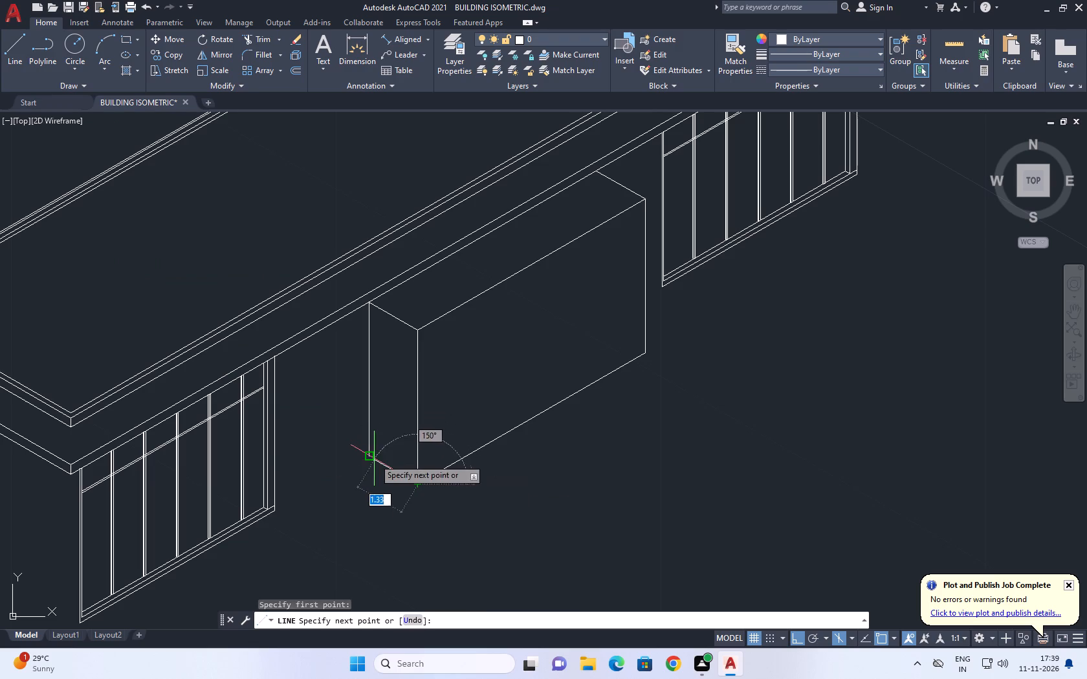
pyautogui.click(372, 458)
pyautogui.rightClick(505, 341)
pyautogui.click(540, 362)
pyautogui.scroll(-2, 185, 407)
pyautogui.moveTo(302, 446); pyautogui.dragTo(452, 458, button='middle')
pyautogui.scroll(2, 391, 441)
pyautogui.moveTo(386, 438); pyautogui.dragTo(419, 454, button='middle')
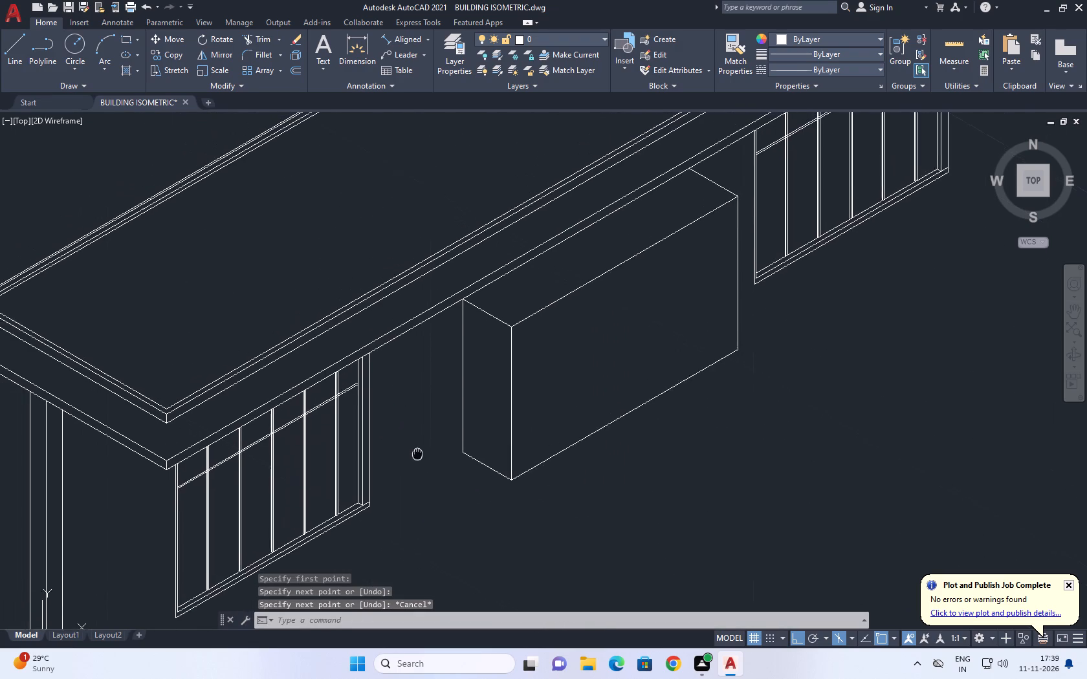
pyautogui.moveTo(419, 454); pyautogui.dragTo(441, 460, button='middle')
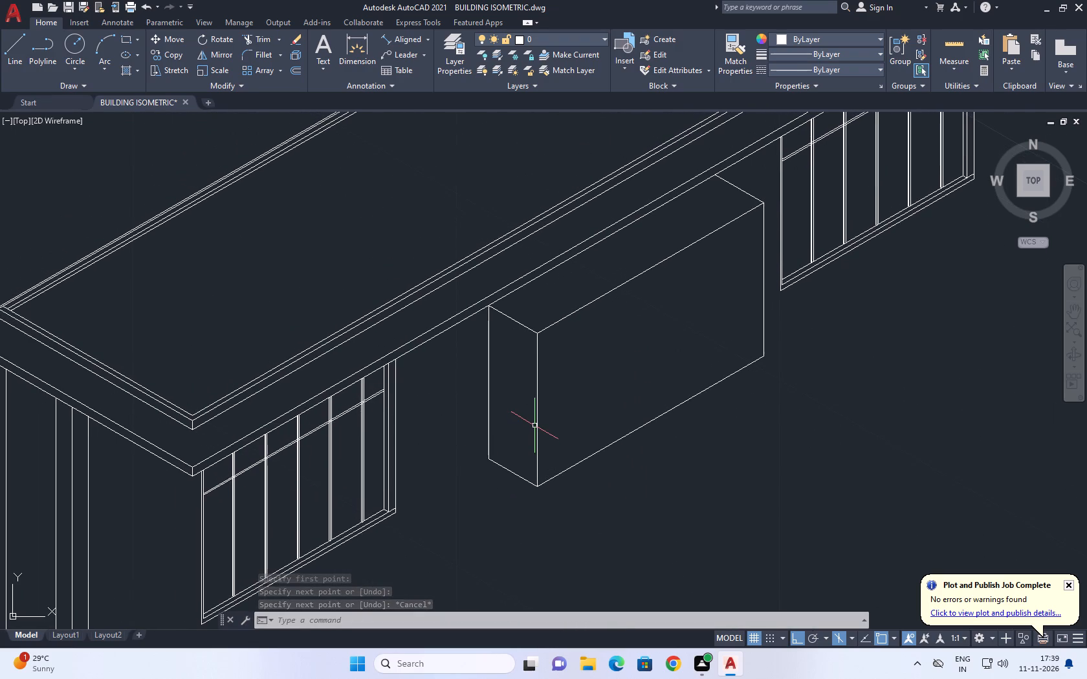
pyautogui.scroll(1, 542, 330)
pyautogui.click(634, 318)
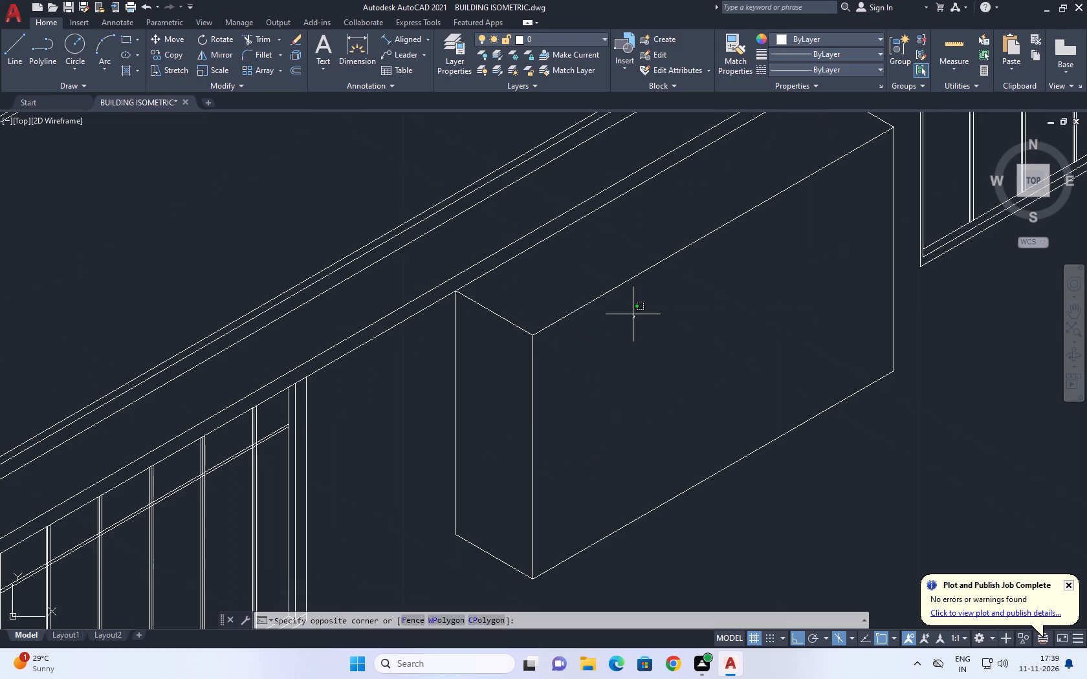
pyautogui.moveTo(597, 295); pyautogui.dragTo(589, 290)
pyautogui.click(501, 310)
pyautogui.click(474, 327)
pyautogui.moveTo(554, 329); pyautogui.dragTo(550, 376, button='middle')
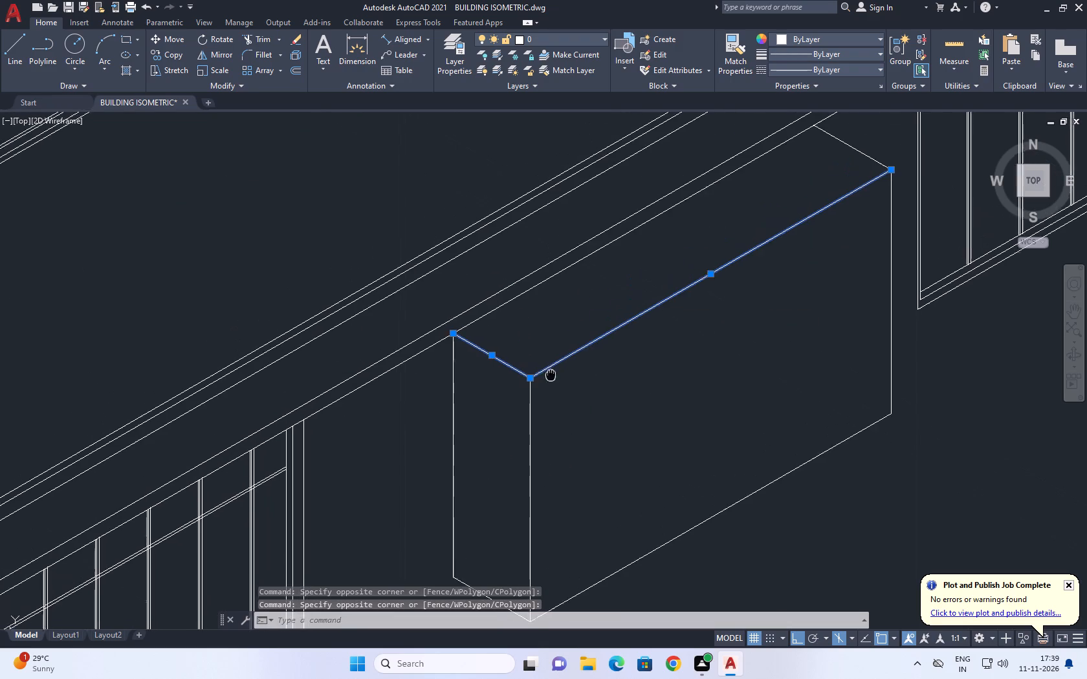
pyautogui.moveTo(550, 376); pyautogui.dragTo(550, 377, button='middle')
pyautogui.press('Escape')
# Copy the projecting section's front top edge 0.5 units outward at 330°.
pyautogui.click(589, 365)
pyautogui.click(556, 338)
pyautogui.moveTo(569, 361); pyautogui.dragTo(455, 374, button='middle')
pyautogui.press('c')
pyautogui.scroll(1, 452, 374)
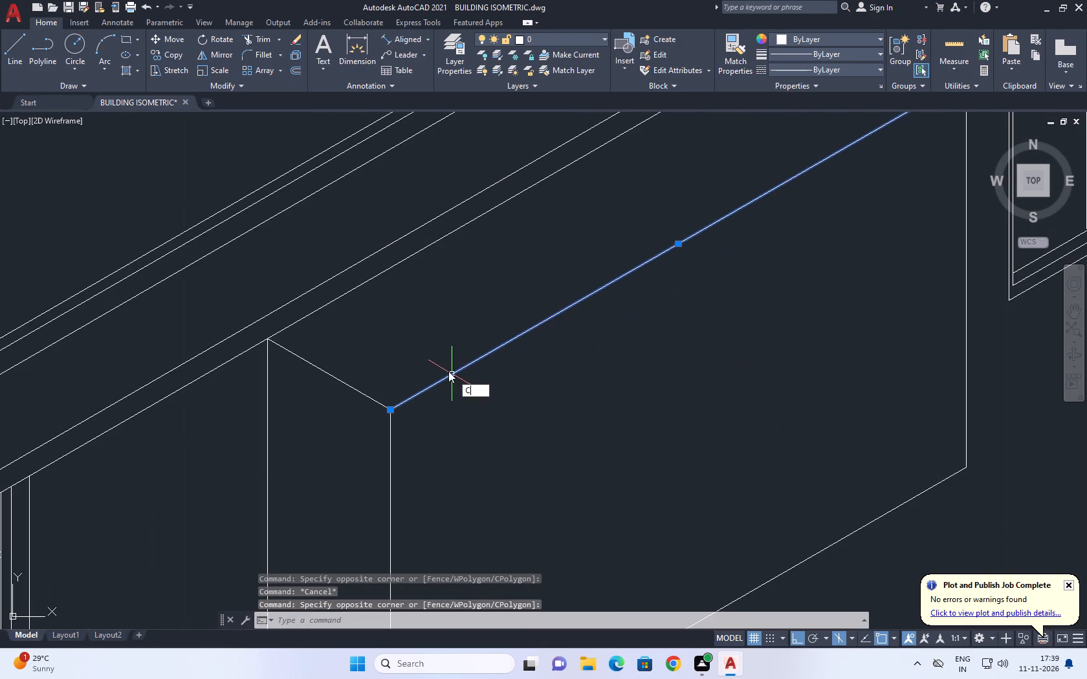
pyautogui.write('O')
pyautogui.press('space')
pyautogui.click(443, 380)
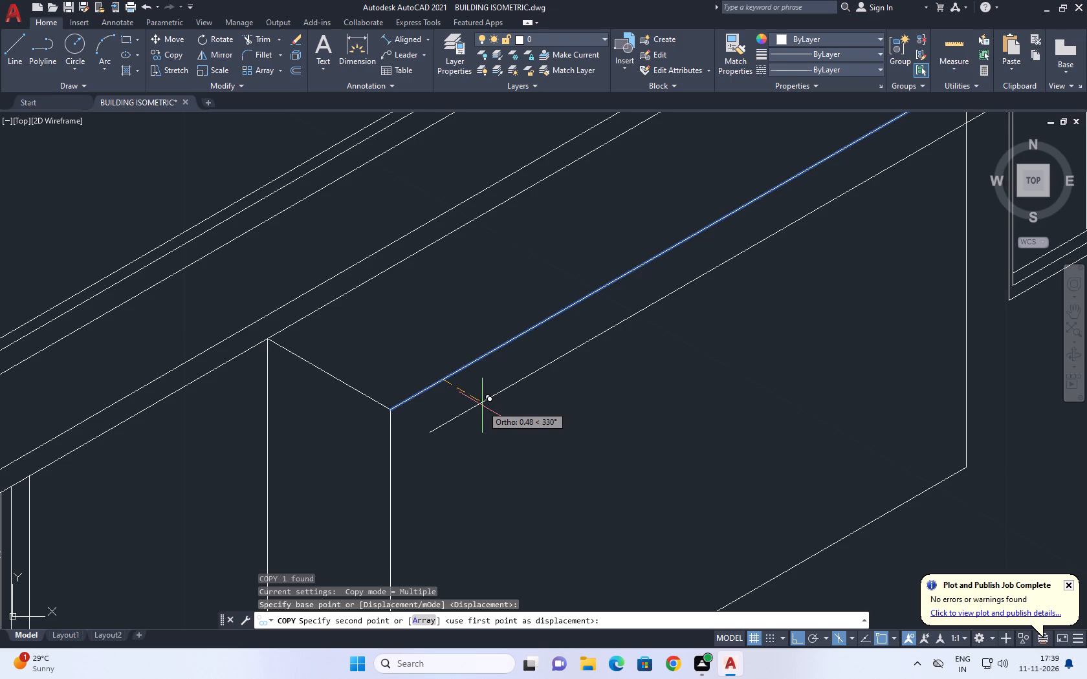
pyautogui.write('0.5')
pyautogui.press('Return')
pyautogui.press('space')
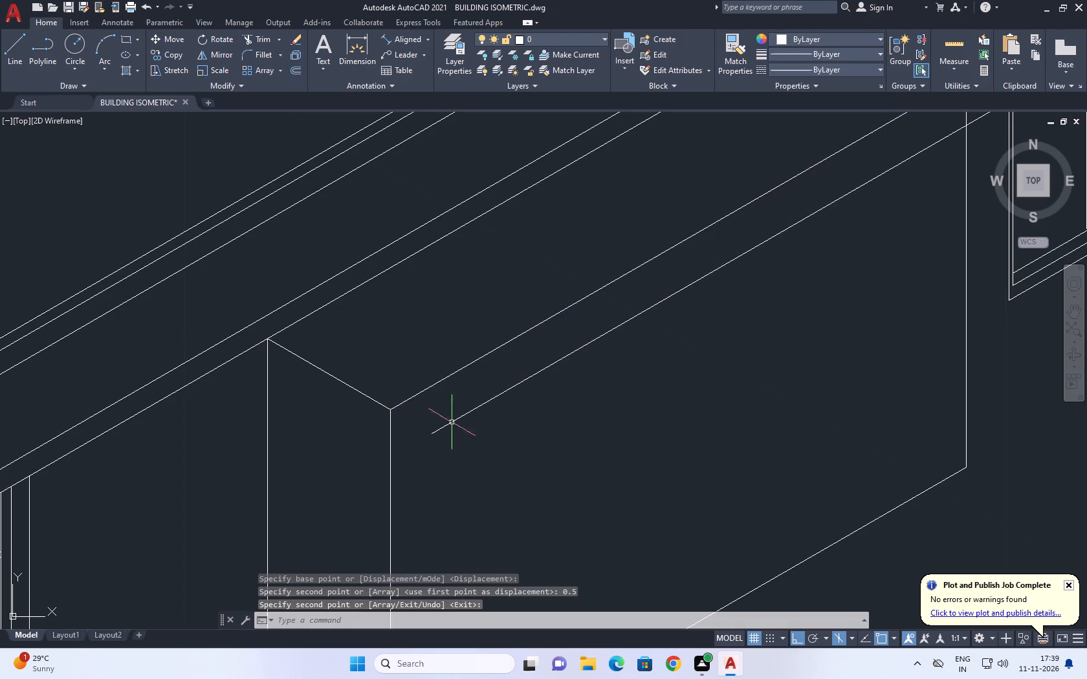
# Copy the projecting section's near-end top edge 0.5 units at 210° in the top isoplane.
pyautogui.click(337, 376)
pyautogui.press('c')
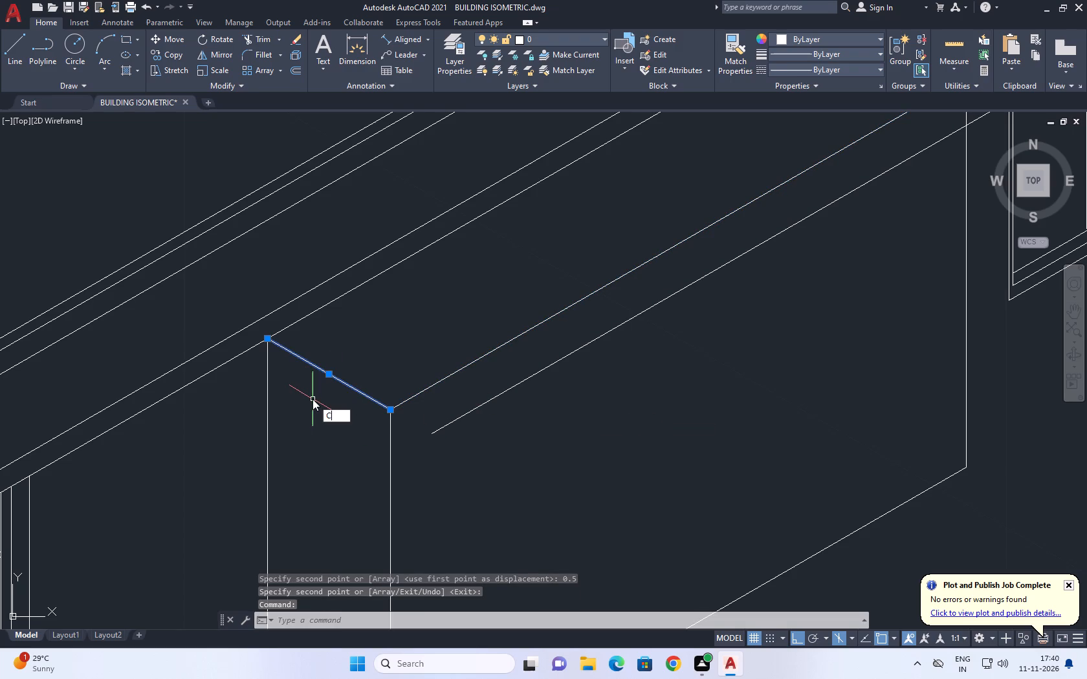
pyautogui.press('o')
pyautogui.press('space')
pyautogui.click(401, 409)
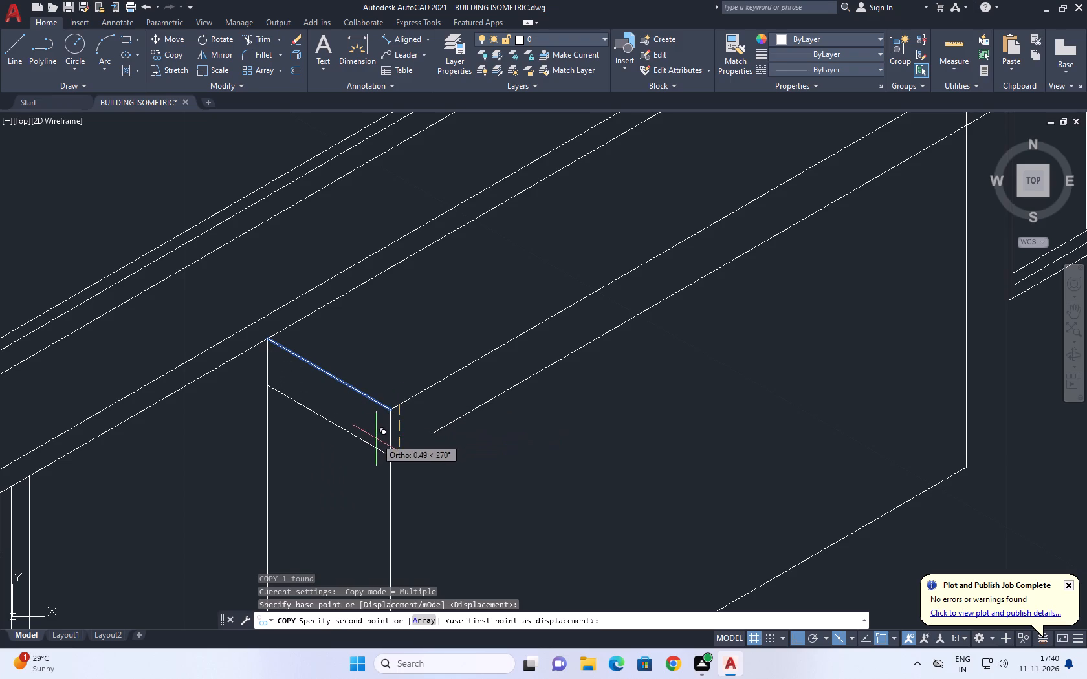
pyautogui.press('F5')
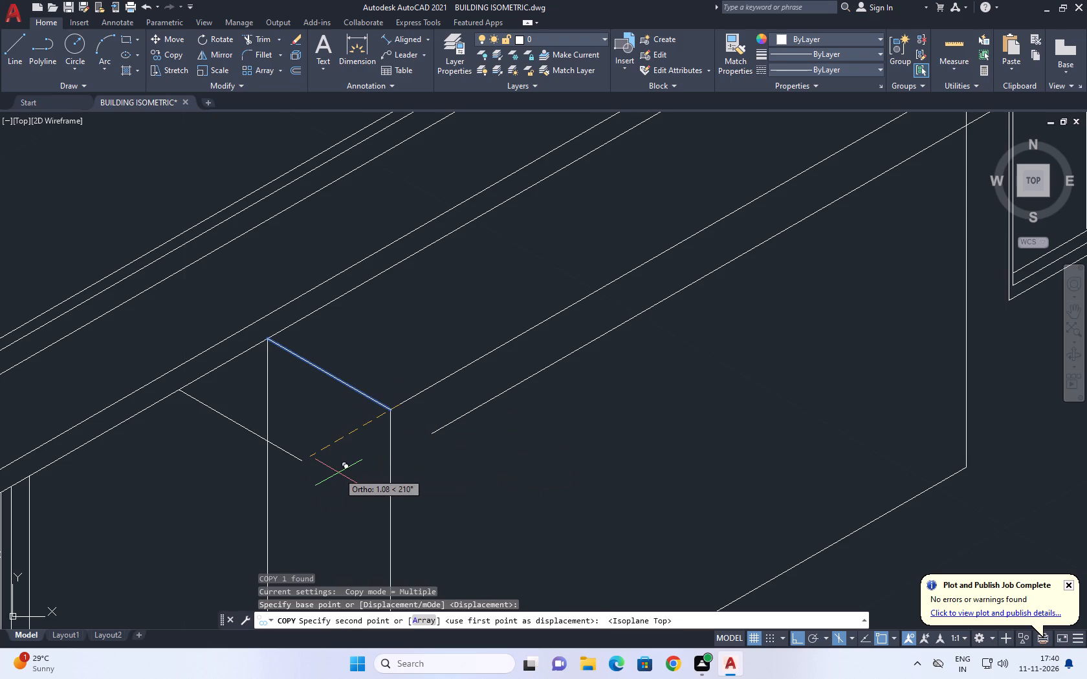
pyautogui.write('0.5')
pyautogui.press('Return')
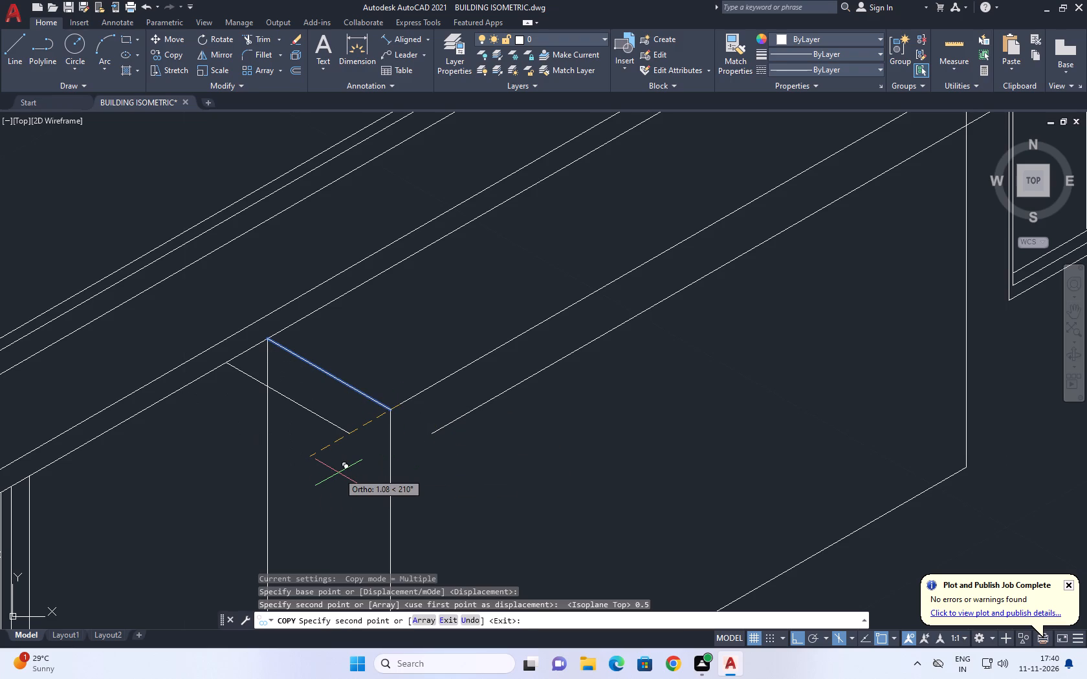
pyautogui.press('space')
# Fillet the two copied edges into a sharp corner at the projecting section's near front vertical.
pyautogui.moveTo(329, 365); pyautogui.dragTo(336, 396, button='middle')
pyautogui.press('f')
pyautogui.press('space')
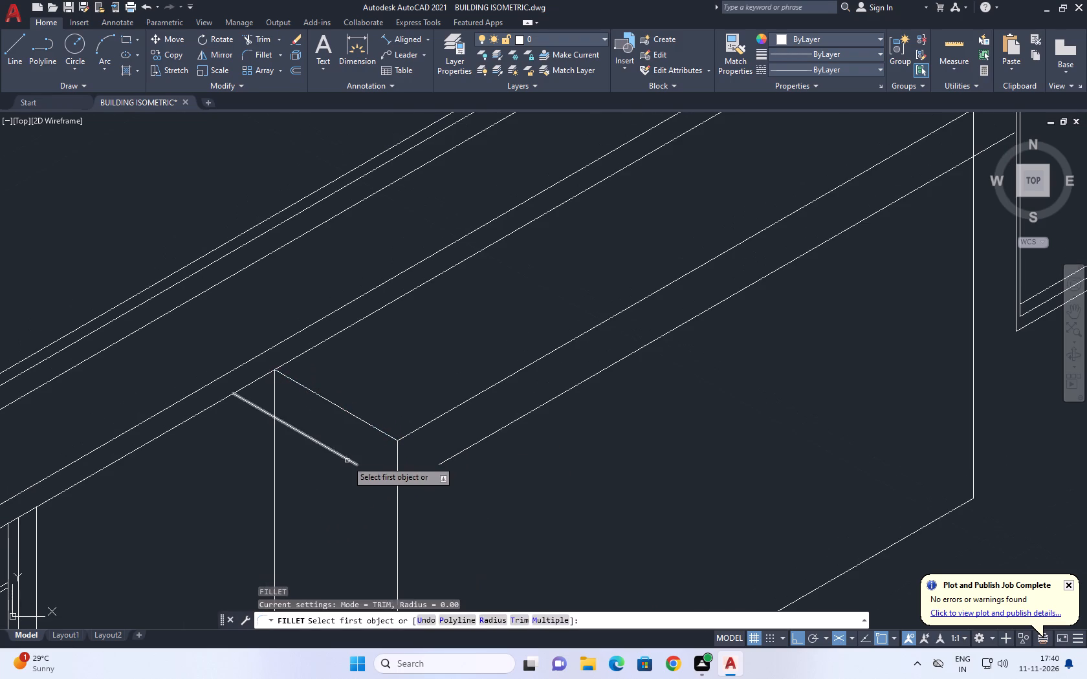
pyautogui.click(346, 461)
pyautogui.click(447, 460)
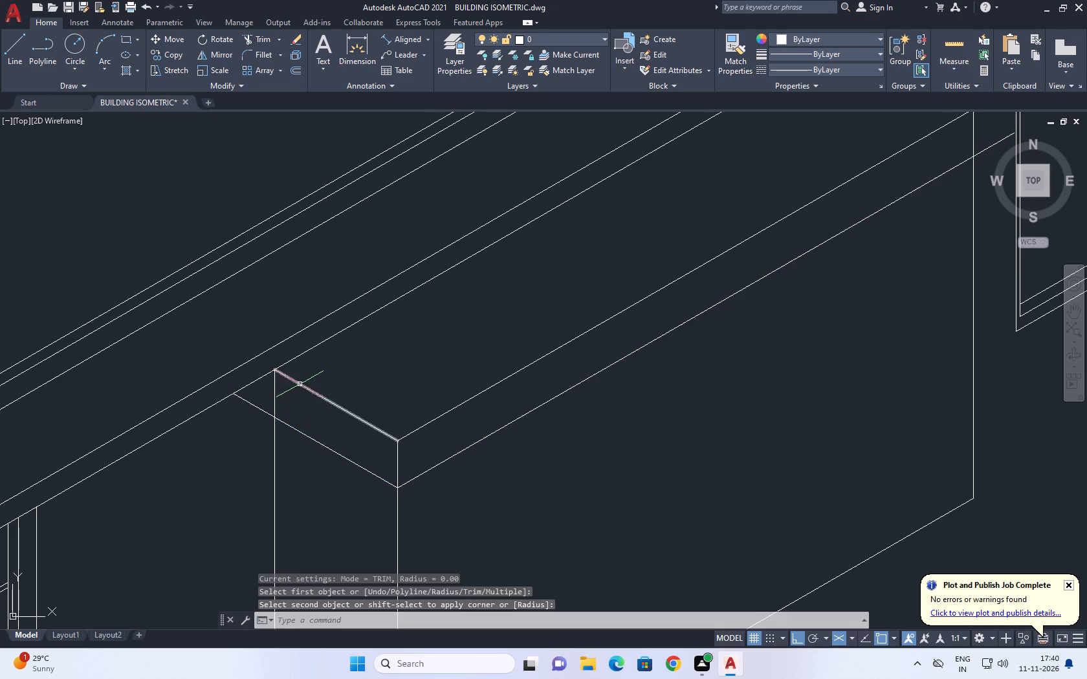
# Trim the copied front edge where it runs past the projecting section's far vertical.
pyautogui.moveTo(299, 387); pyautogui.dragTo(320, 409, button='middle')
pyautogui.scroll(-2, 332, 429)
pyautogui.moveTo(337, 433); pyautogui.dragTo(336, 434, button='middle')
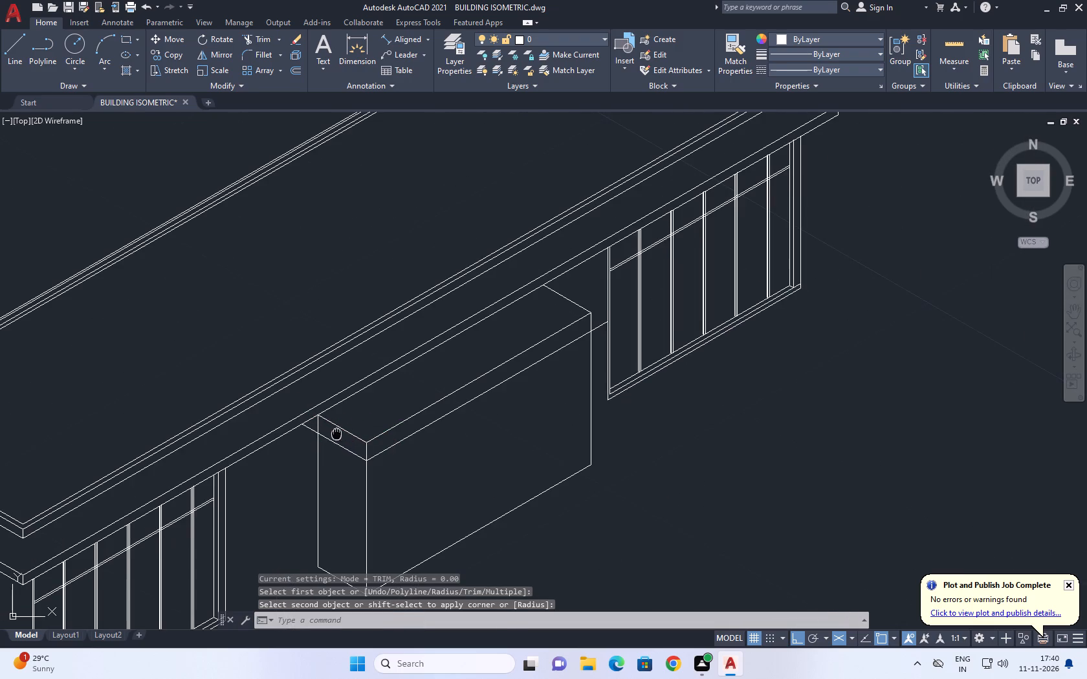
pyautogui.moveTo(336, 434); pyautogui.dragTo(335, 464, button='middle')
pyautogui.scroll(1, 335, 471)
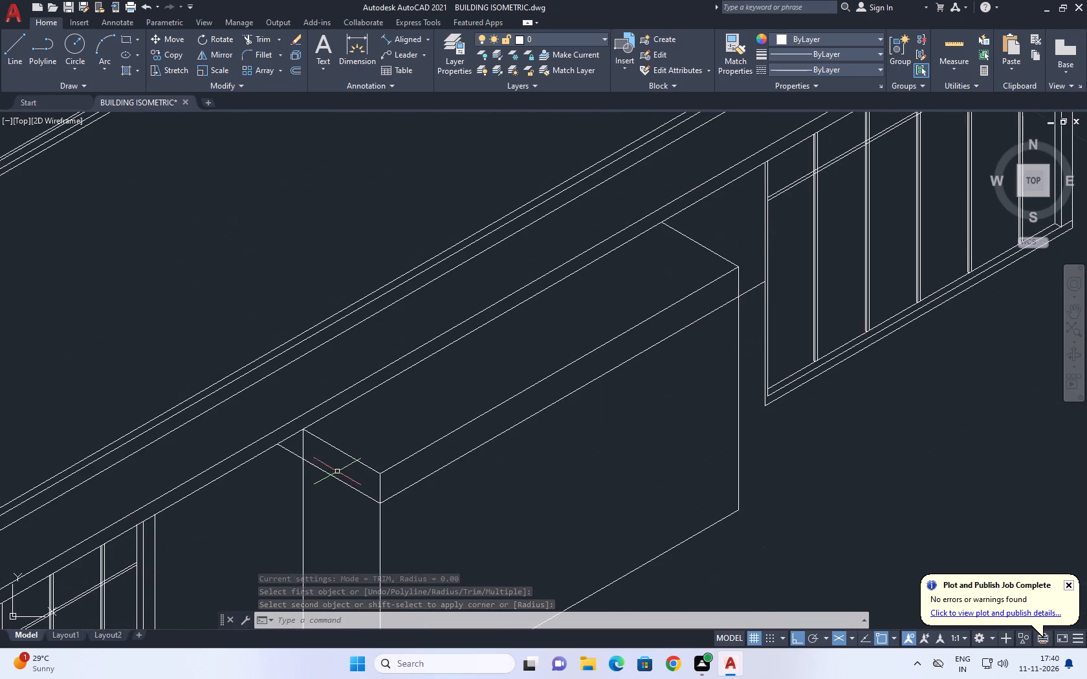
pyautogui.moveTo(629, 372); pyautogui.dragTo(551, 417, button='middle')
pyautogui.scroll(1, 553, 417)
pyautogui.write('TR')
pyautogui.press('space')
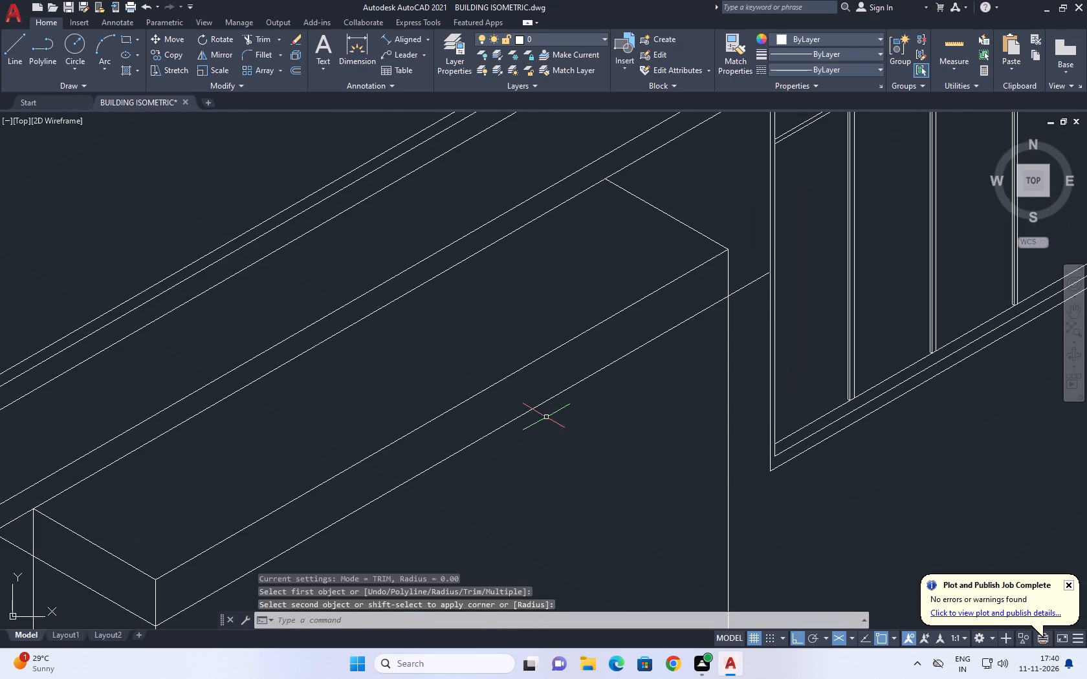
pyautogui.click(747, 279)
pyautogui.click(748, 304)
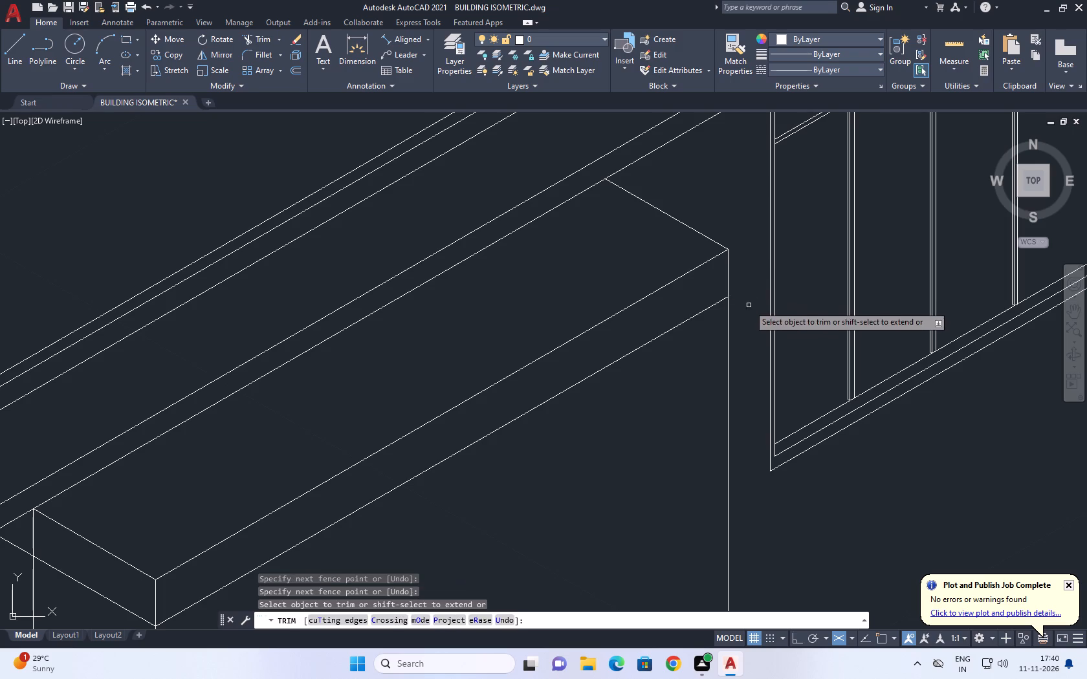
pyautogui.press('space')
# Trim the projecting section's far front vertical below the copied front edge.
pyautogui.scroll(-2, 635, 277)
pyautogui.moveTo(664, 289); pyautogui.dragTo(675, 323, button='middle')
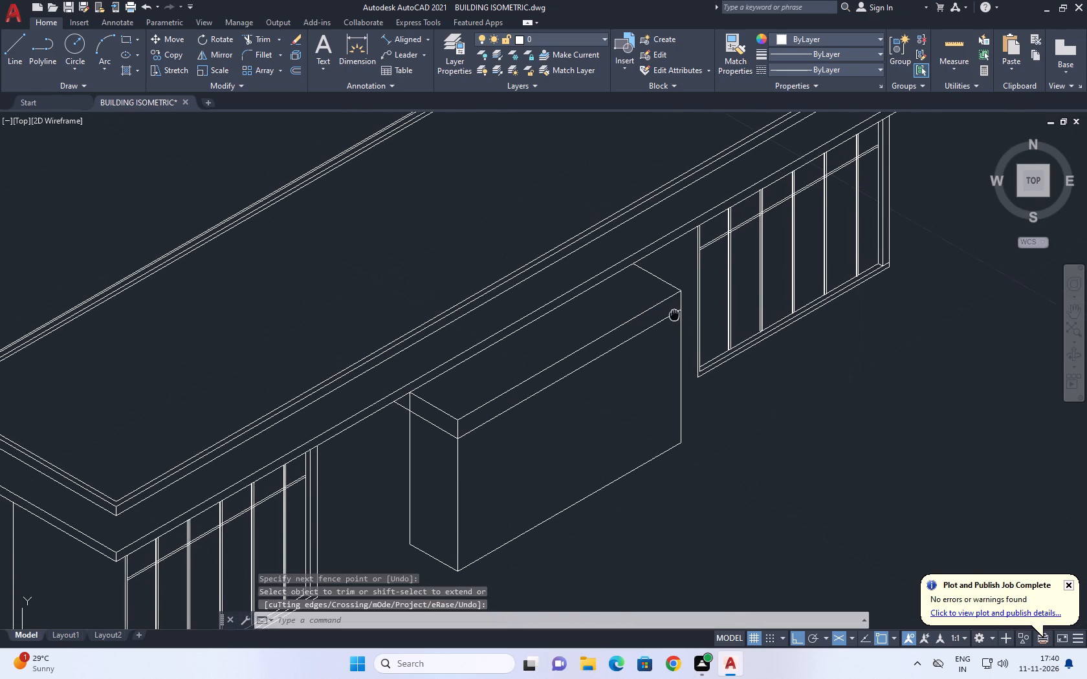
pyautogui.moveTo(675, 323); pyautogui.dragTo(675, 328, button='middle')
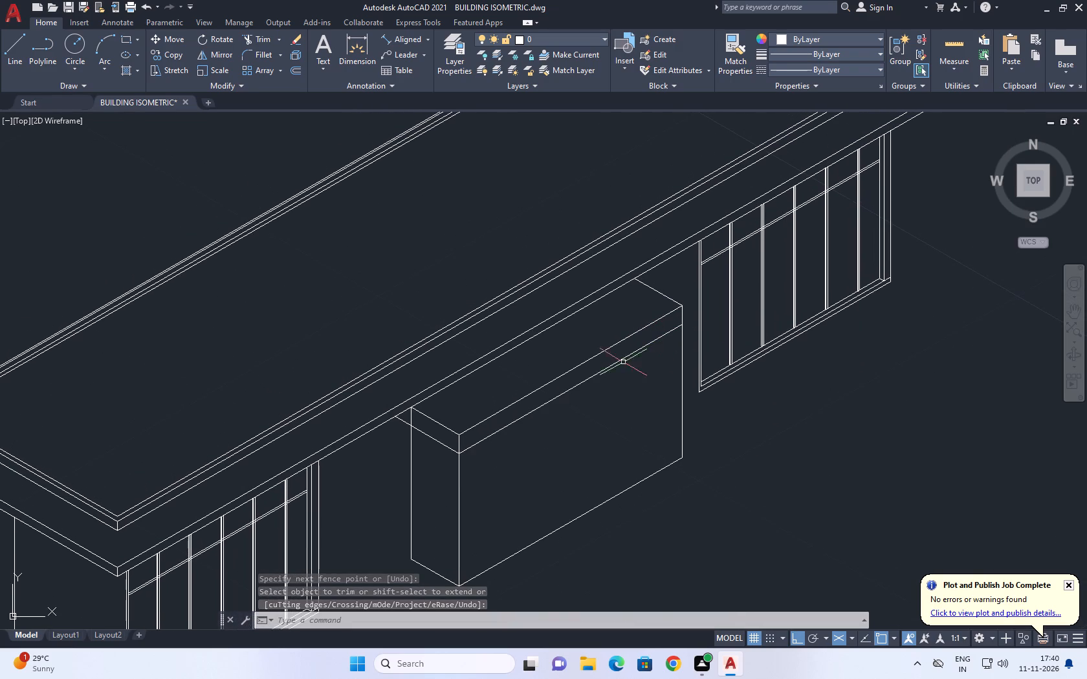
pyautogui.moveTo(409, 481); pyautogui.dragTo(495, 440, button='middle')
pyautogui.click(770, 326)
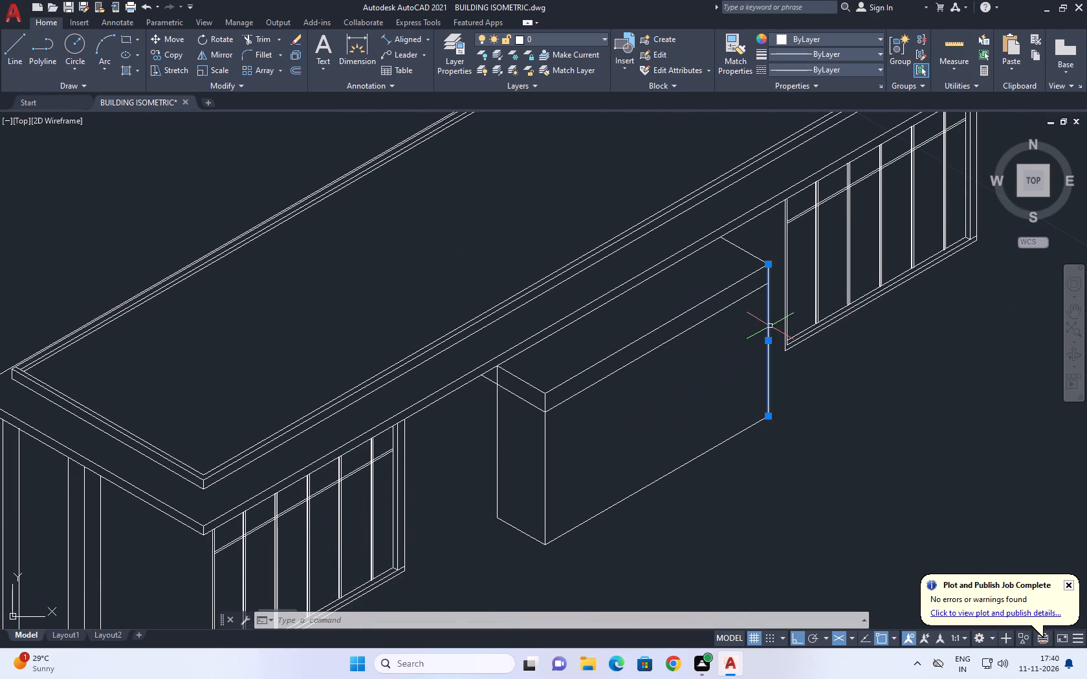
pyautogui.moveTo(736, 341); pyautogui.dragTo(707, 354, button='middle')
pyautogui.press('Escape')
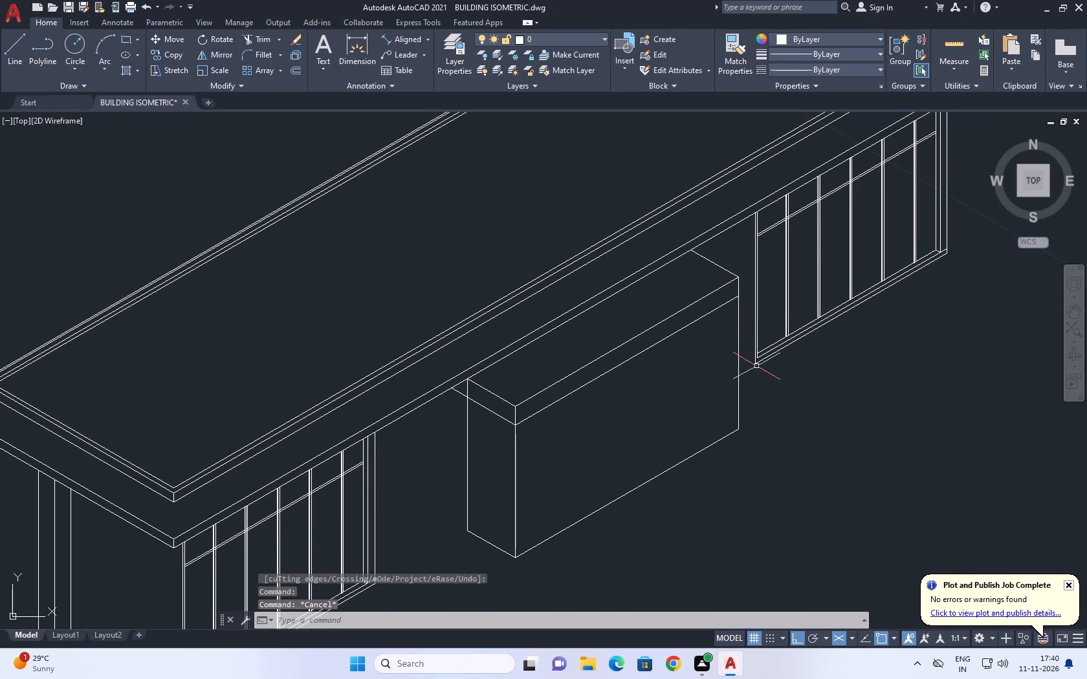
pyautogui.write('TR')
pyautogui.press('space')
pyautogui.click(747, 356)
pyautogui.click(700, 381)
pyautogui.press('space')
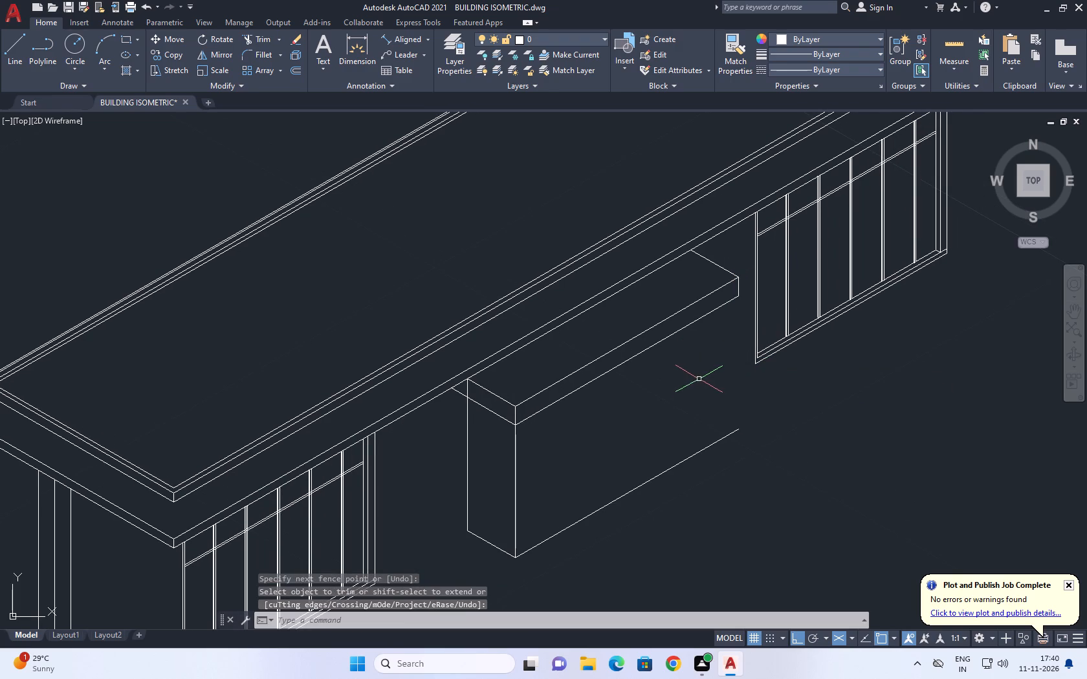
# Draw a vertical line in the right isoplane from the far end of the overhang's lower front edge to below the section's bottom front edge.
pyautogui.press('l')
pyautogui.press('space')
pyautogui.scroll(1, 719, 314)
pyautogui.click(733, 294)
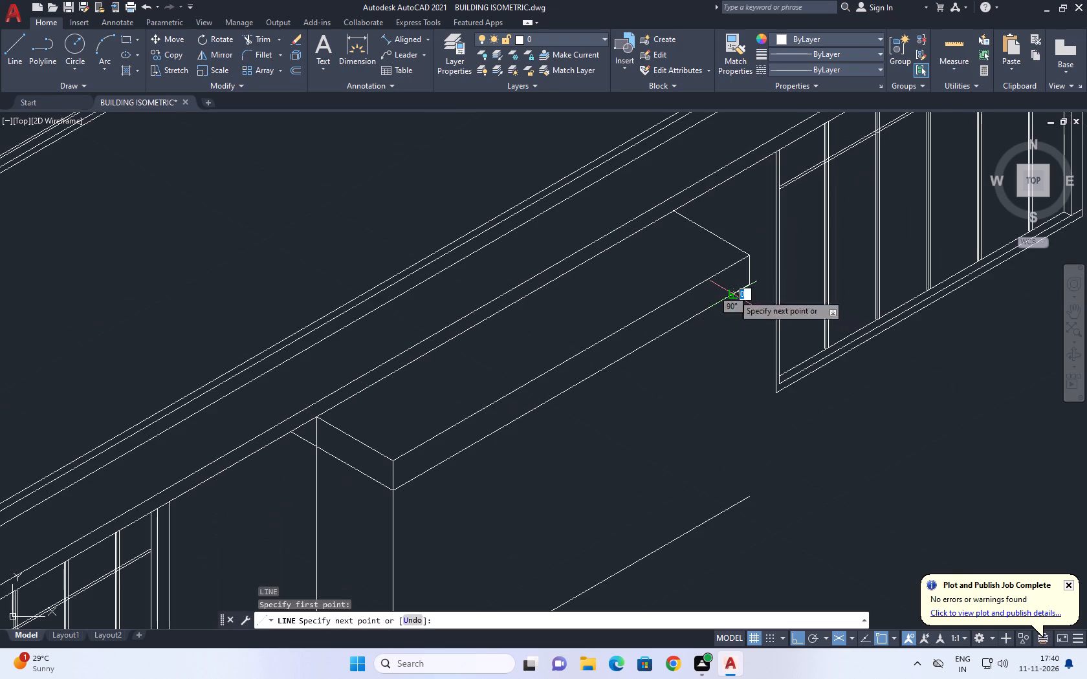
pyautogui.moveTo(735, 475); pyautogui.dragTo(707, 416, button='middle')
pyautogui.press('F5')
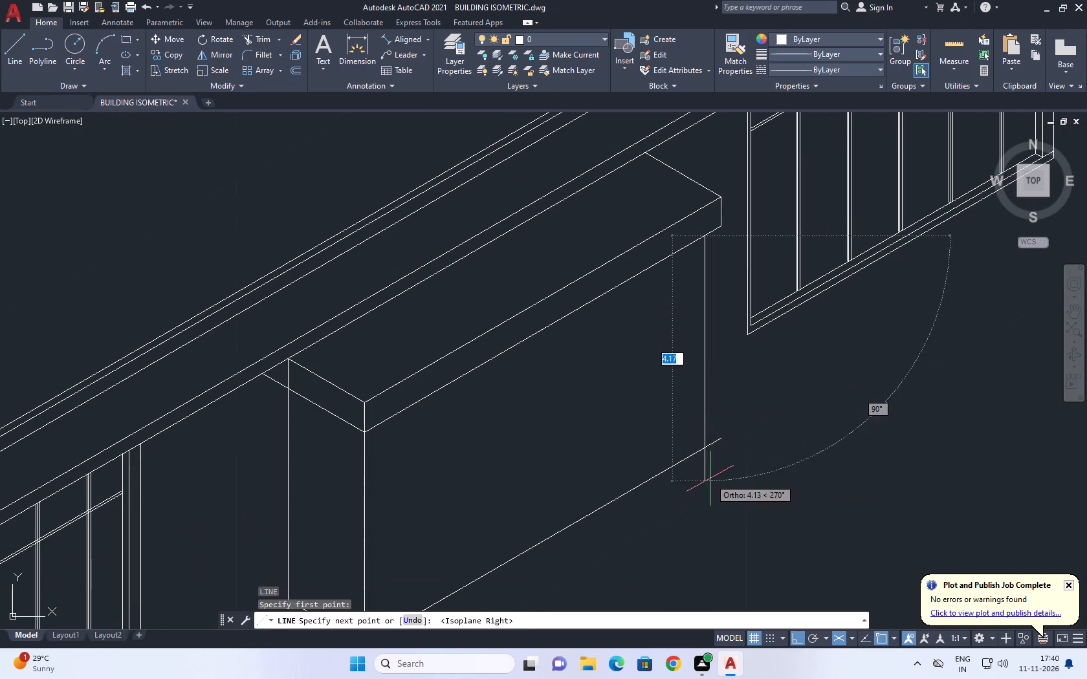
pyautogui.click(710, 490)
pyautogui.press('Escape')
# Trim the bottom front edge and the new far vertical where they run past each other at the projecting section's lower far corner.
pyautogui.press('t')
pyautogui.write('R')
pyautogui.press('space')
pyautogui.scroll(1, 710, 448)
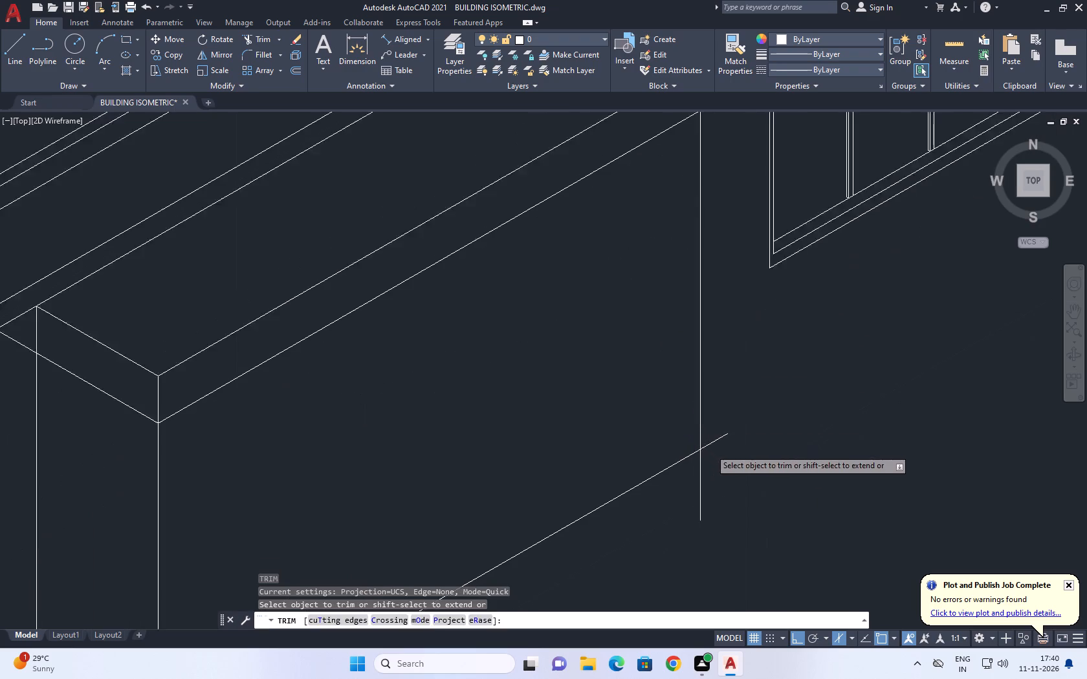
pyautogui.scroll(1, 710, 449)
pyautogui.click(718, 413)
pyautogui.click(681, 501)
pyautogui.scroll(-4, 697, 483)
pyautogui.press('space')
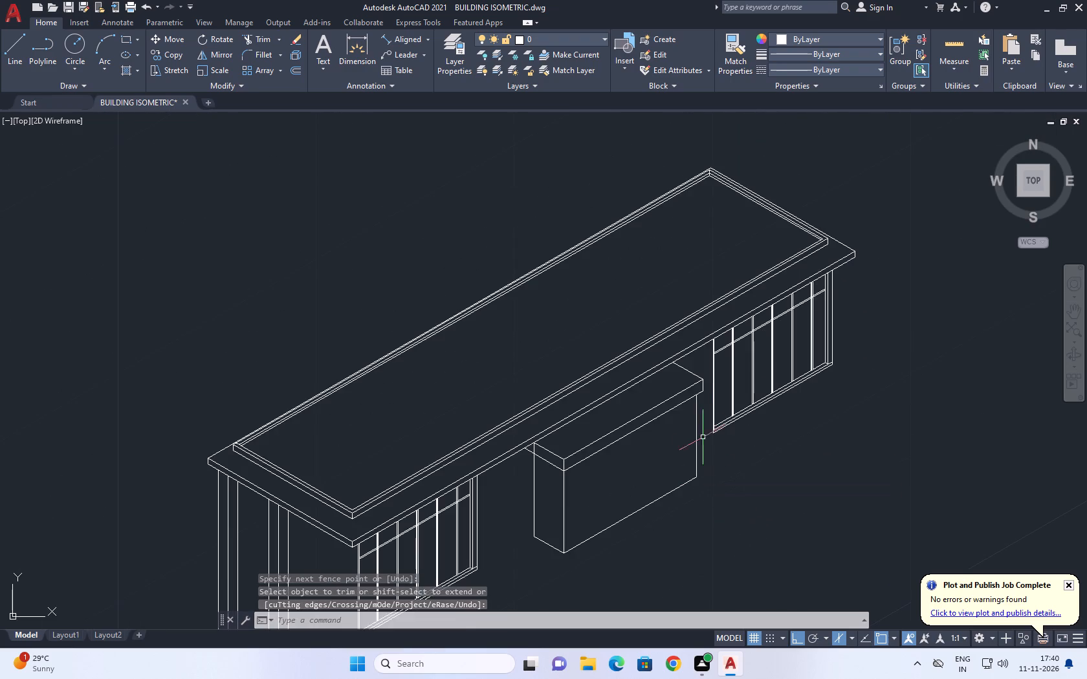
# Erase the overhang's lower front edge and lower near-end edge on the projecting section.
pyautogui.scroll(1, 697, 422)
pyautogui.moveTo(695, 422); pyautogui.dragTo(706, 415, button='middle')
pyautogui.scroll(1, 706, 416)
pyautogui.moveTo(540, 385); pyautogui.dragTo(580, 390, button='middle')
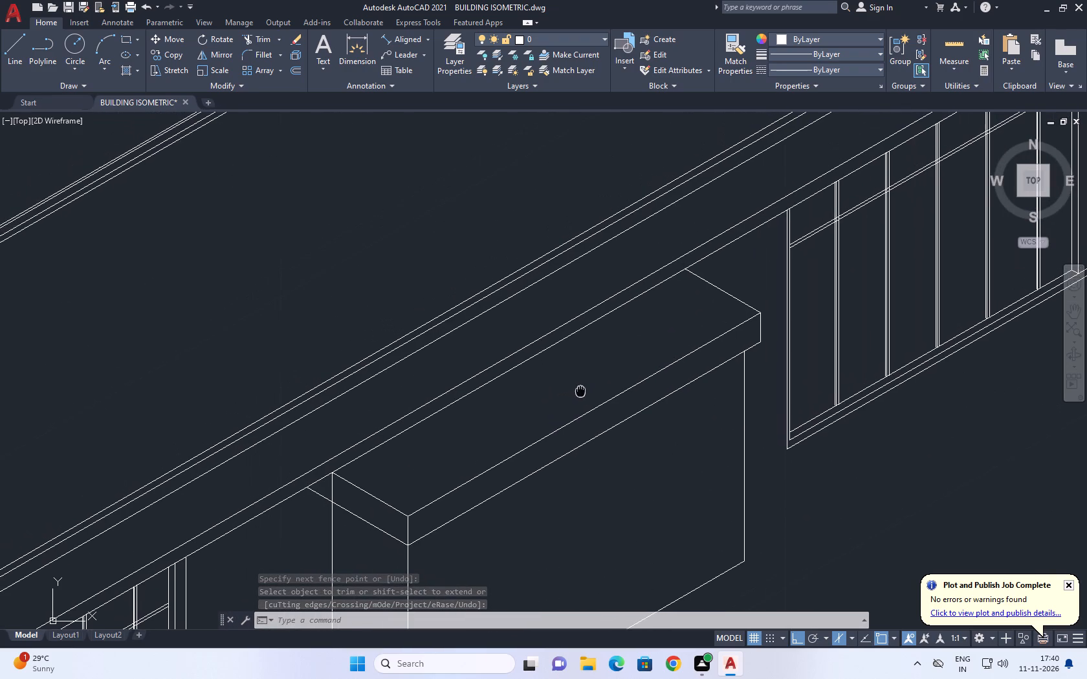
pyautogui.moveTo(580, 390); pyautogui.dragTo(581, 390, button='middle')
pyautogui.scroll(-1, 582, 391)
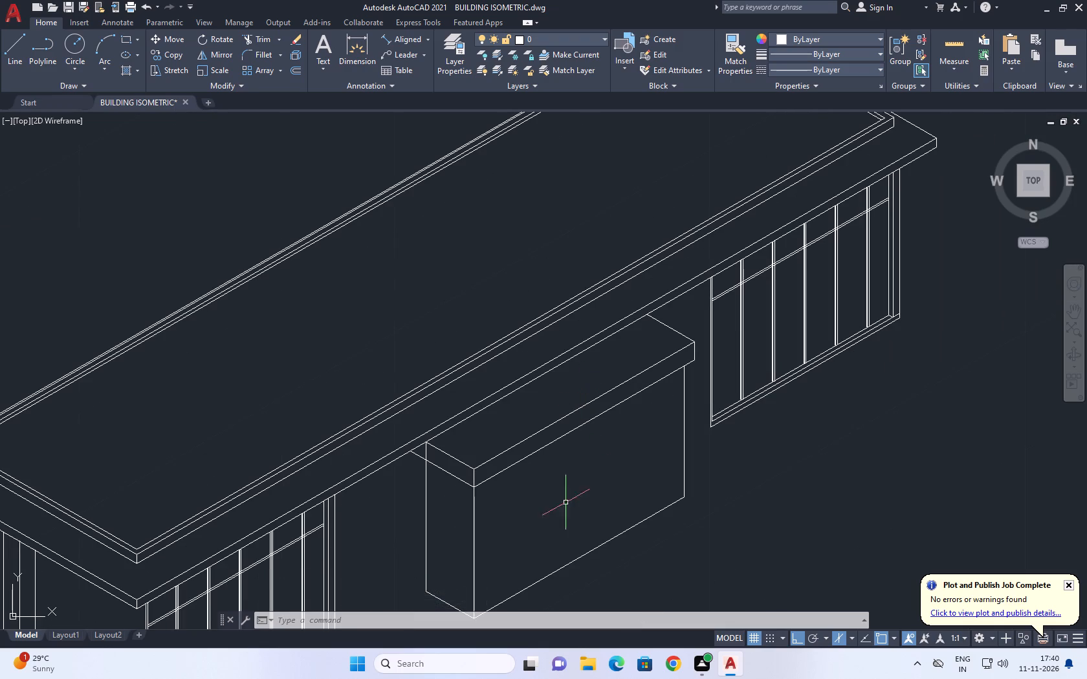
pyautogui.moveTo(439, 535); pyautogui.dragTo(488, 525, button='middle')
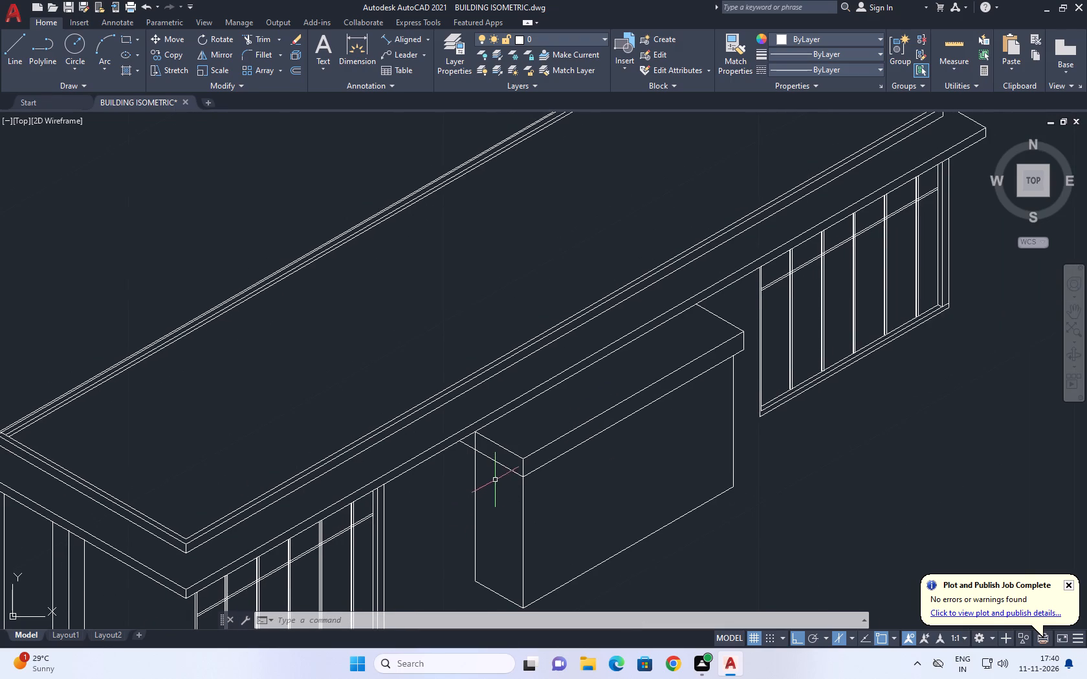
pyautogui.scroll(1, 536, 469)
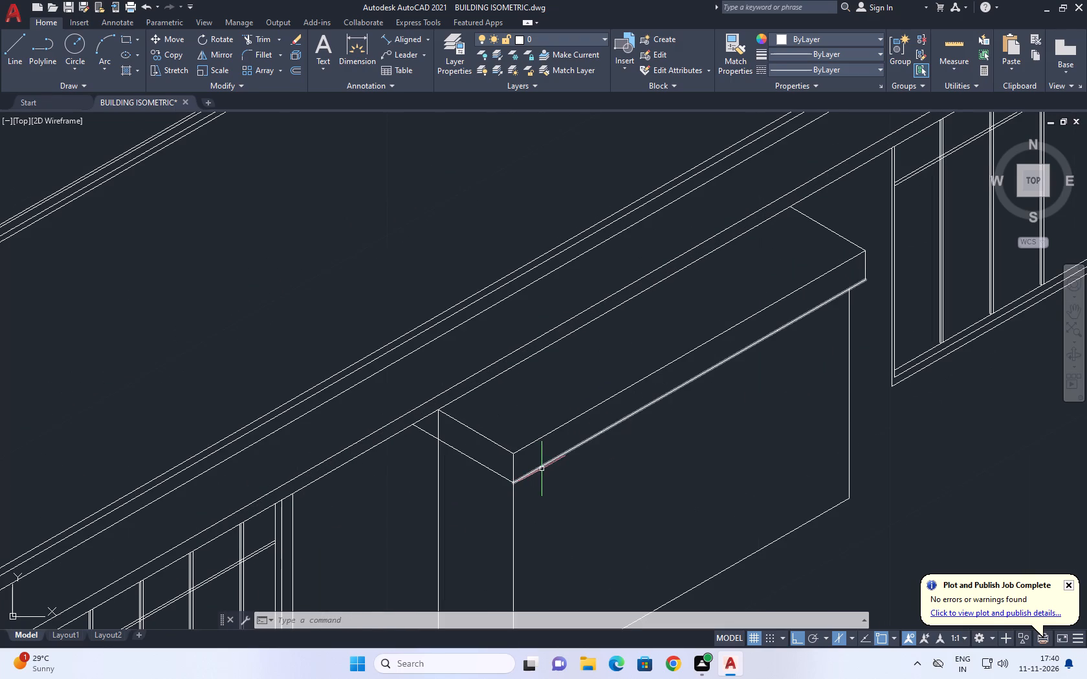
pyautogui.scroll(2, 545, 475)
pyautogui.moveTo(579, 464); pyautogui.dragTo(570, 459)
pyautogui.click(534, 436)
pyautogui.moveTo(414, 462); pyautogui.dragTo(414, 462)
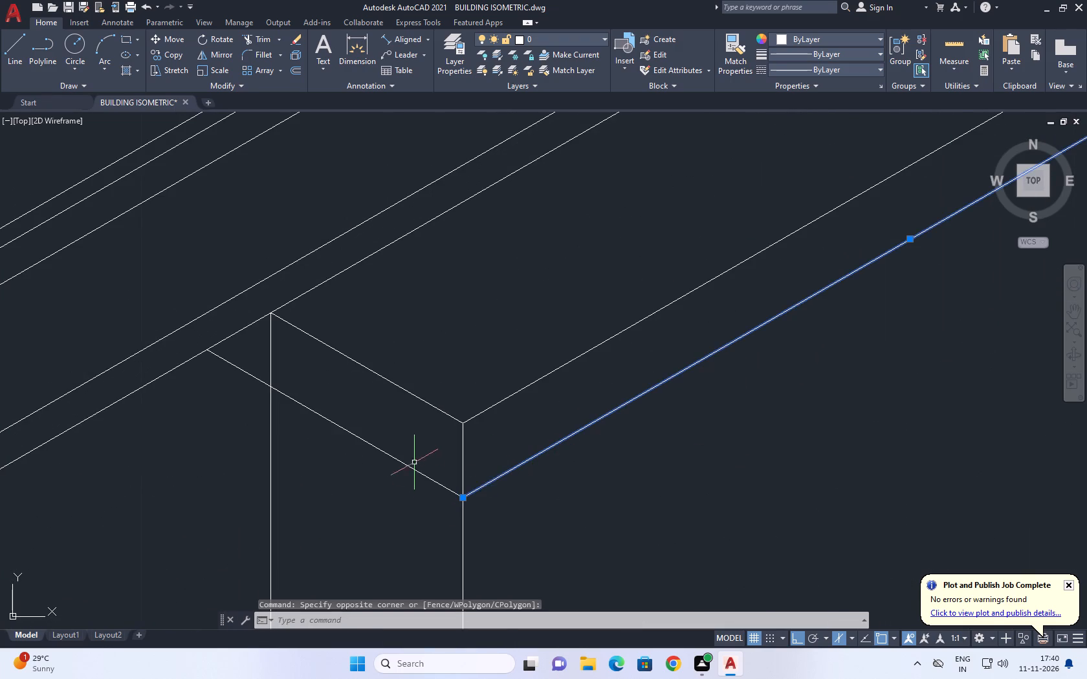
pyautogui.moveTo(414, 462); pyautogui.dragTo(408, 459)
pyautogui.click(358, 461)
pyautogui.rightClick(428, 427)
pyautogui.click(473, 206)
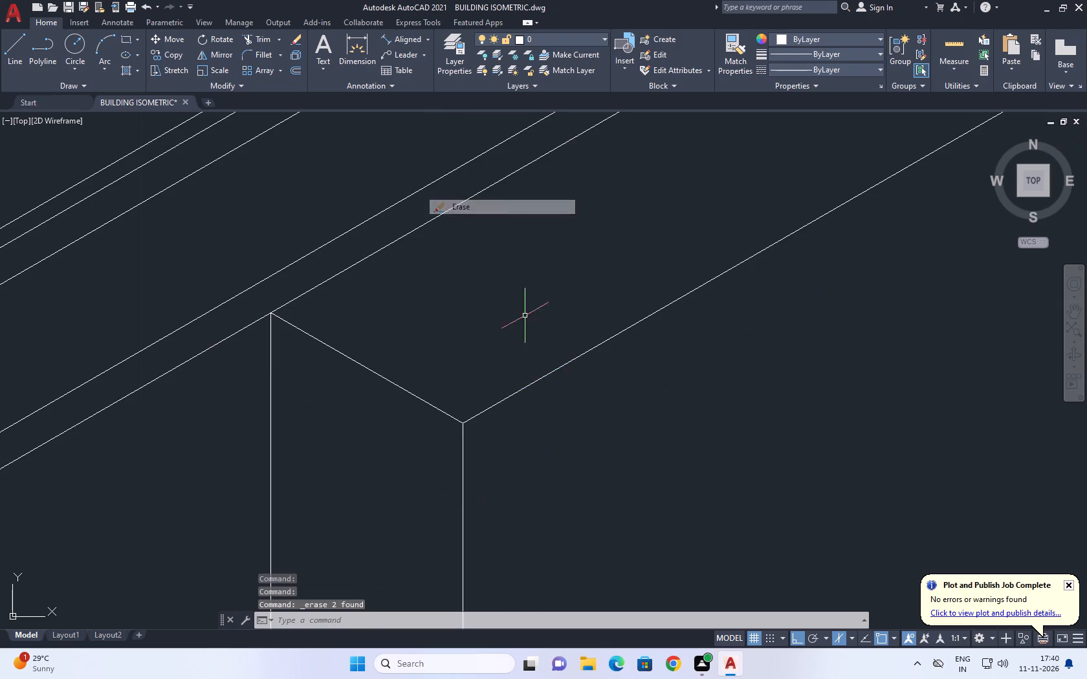
# Copy the overhang's top front edge 0.25 units straight down.
pyautogui.click(571, 394)
pyautogui.click(525, 343)
pyautogui.moveTo(672, 374); pyautogui.dragTo(565, 374, button='middle')
pyautogui.press('c')
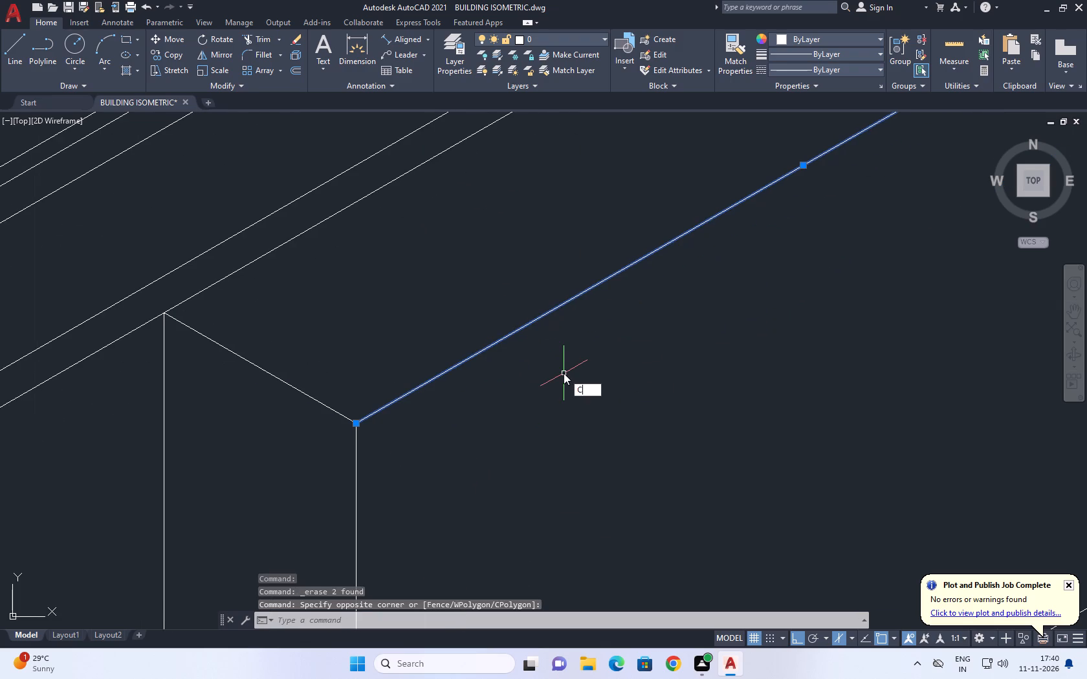
pyautogui.press('o')
pyautogui.press('space')
pyautogui.click(530, 342)
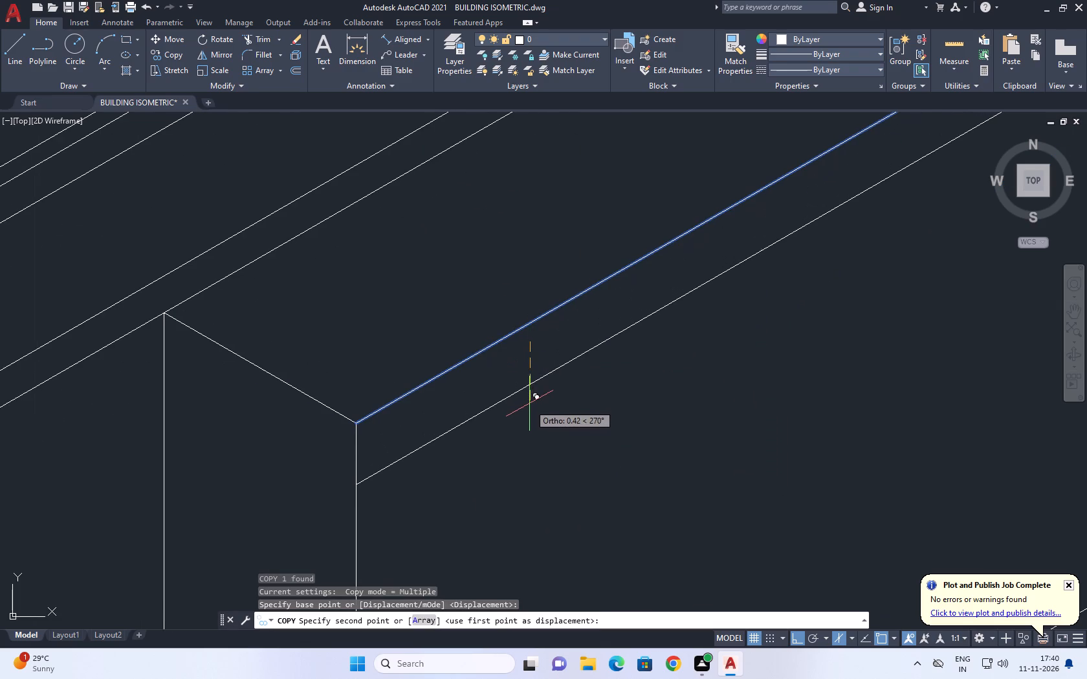
pyautogui.write('0.25')
pyautogui.press('Return')
pyautogui.press('space')
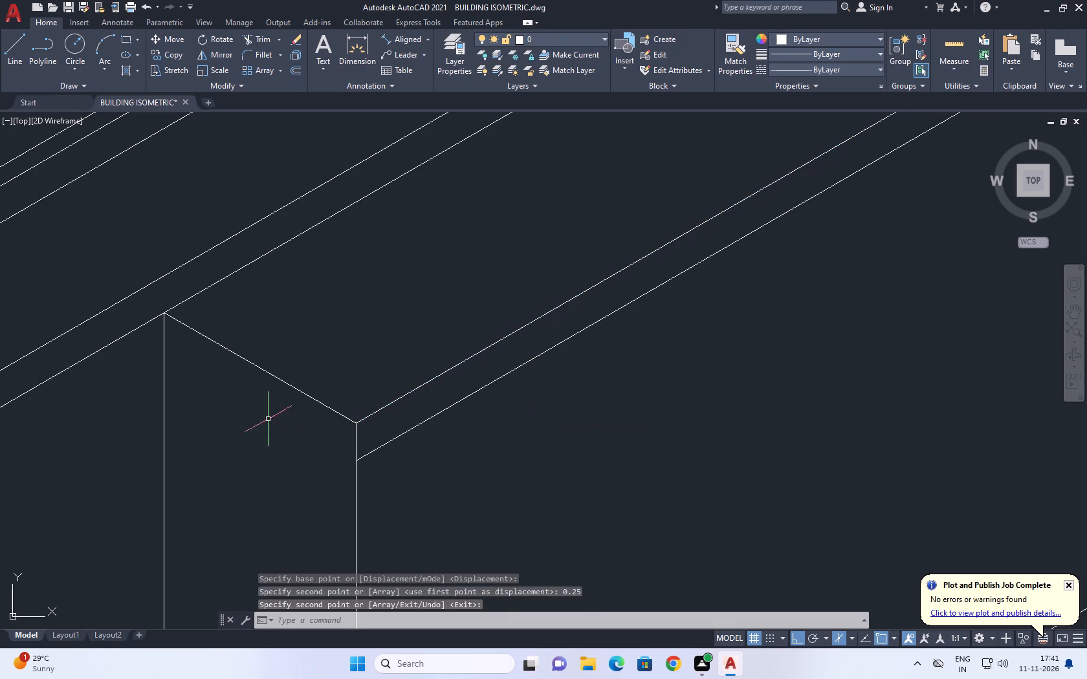
# Copy the overhang's near-end top edge straight down to the near corner of the copied front edge.
pyautogui.click(278, 362)
pyautogui.click(248, 410)
pyautogui.moveTo(259, 406); pyautogui.dragTo(289, 453, button='middle')
pyautogui.press('c')
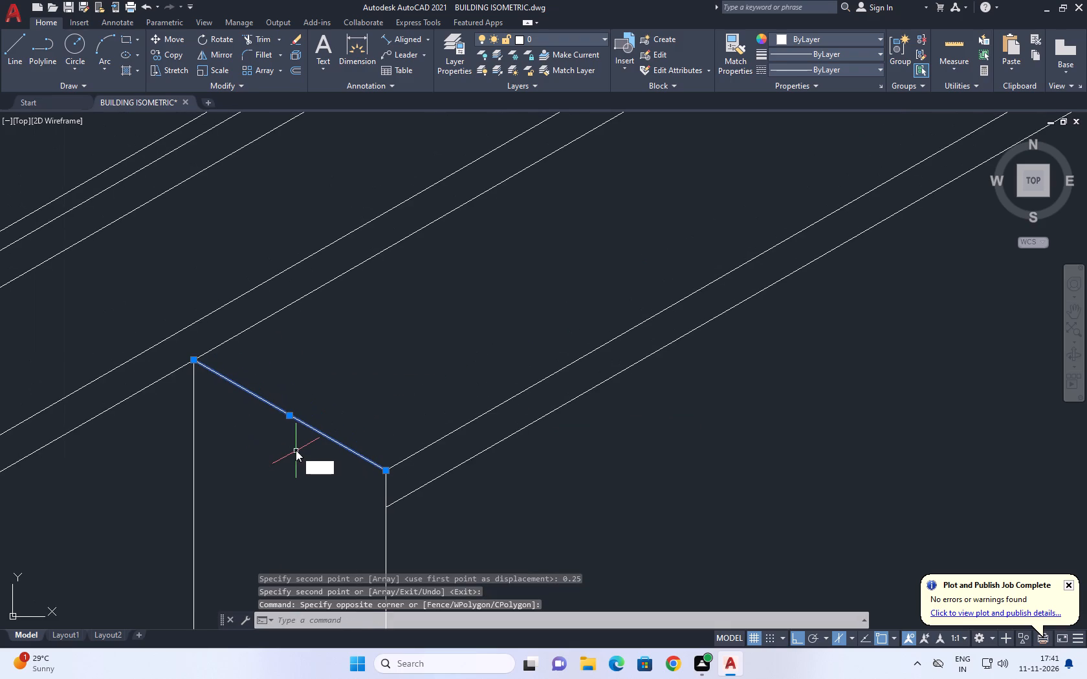
pyautogui.press('o')
pyautogui.press('space')
pyautogui.scroll(1, 387, 475)
pyautogui.click(384, 465)
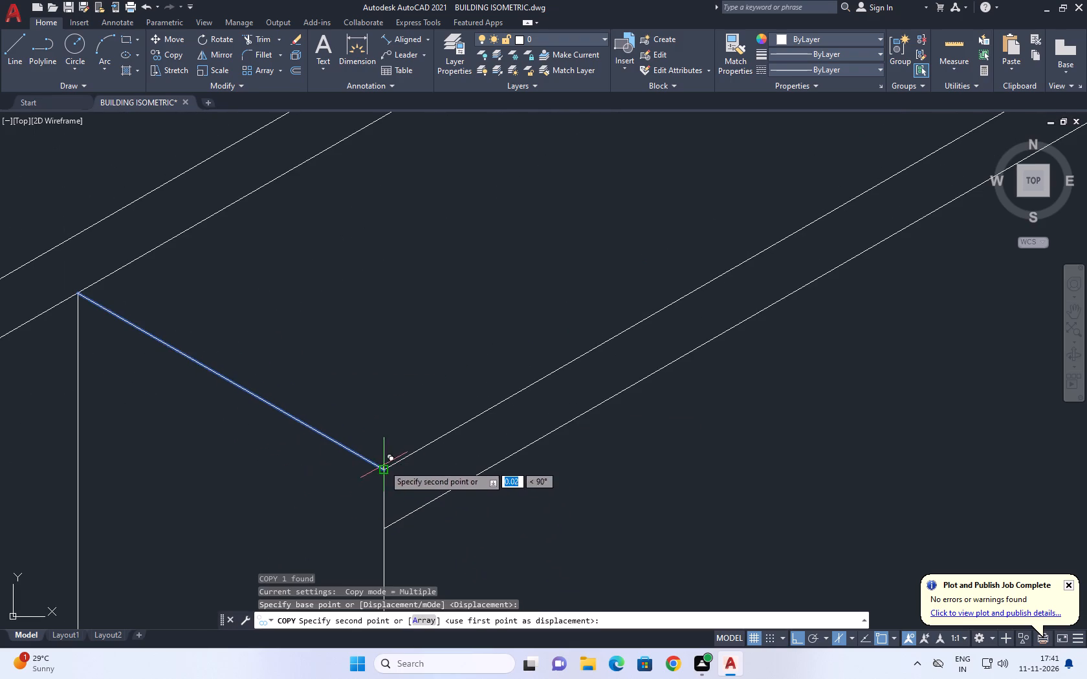
pyautogui.moveTo(384, 529); pyautogui.dragTo(394, 531)
pyautogui.rightClick(462, 330)
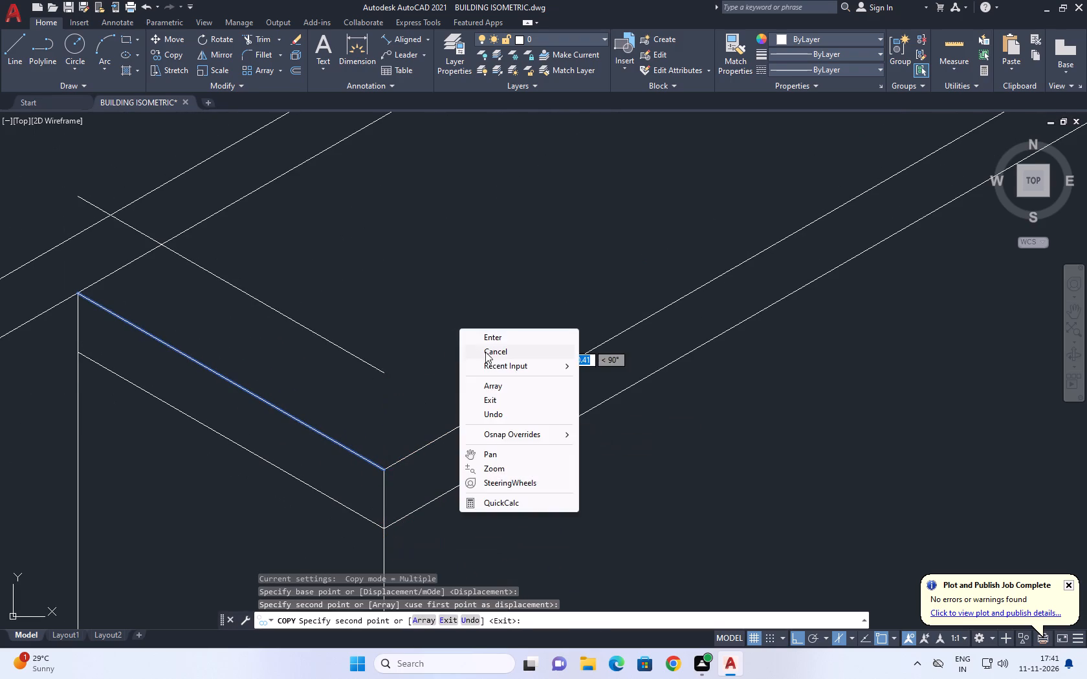
pyautogui.click(491, 349)
# Shorten the overhang's far corner vertical so it ends at the far endpoint of the new lower front edge.
pyautogui.scroll(-4, 476, 353)
pyautogui.moveTo(560, 292); pyautogui.dragTo(565, 312, button='middle')
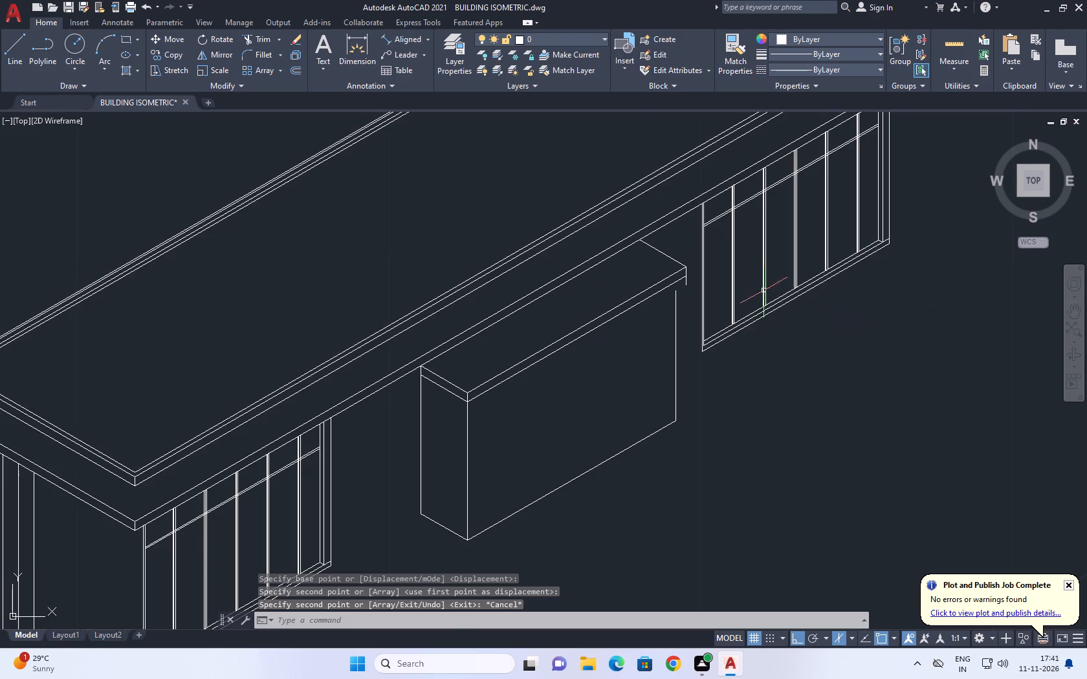
pyautogui.scroll(3, 660, 303)
pyautogui.scroll(-2, 749, 285)
pyautogui.scroll(3, 743, 257)
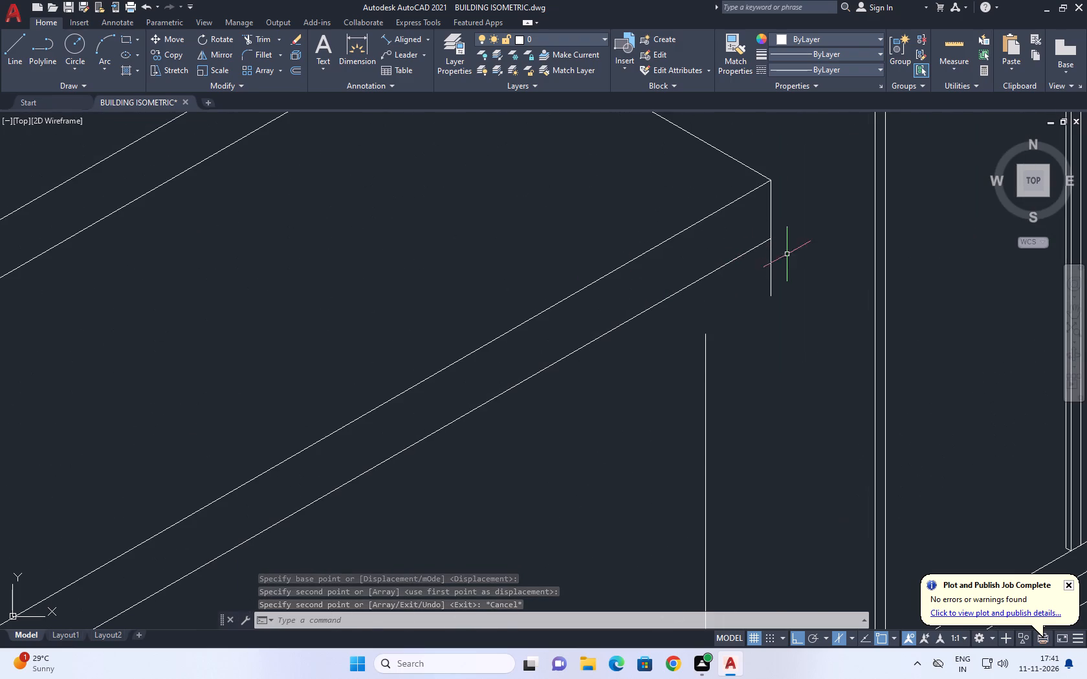
pyautogui.click(788, 255)
pyautogui.moveTo(769, 270); pyautogui.dragTo(761, 277)
pyautogui.click(772, 296)
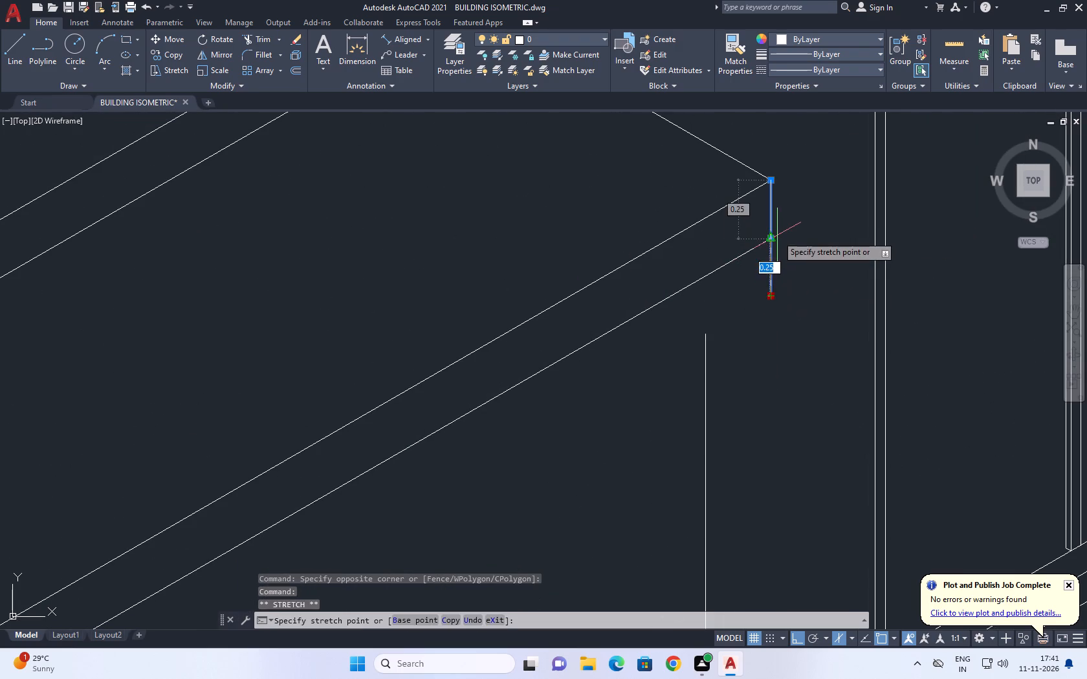
pyautogui.click(772, 235)
pyautogui.rightClick(770, 272)
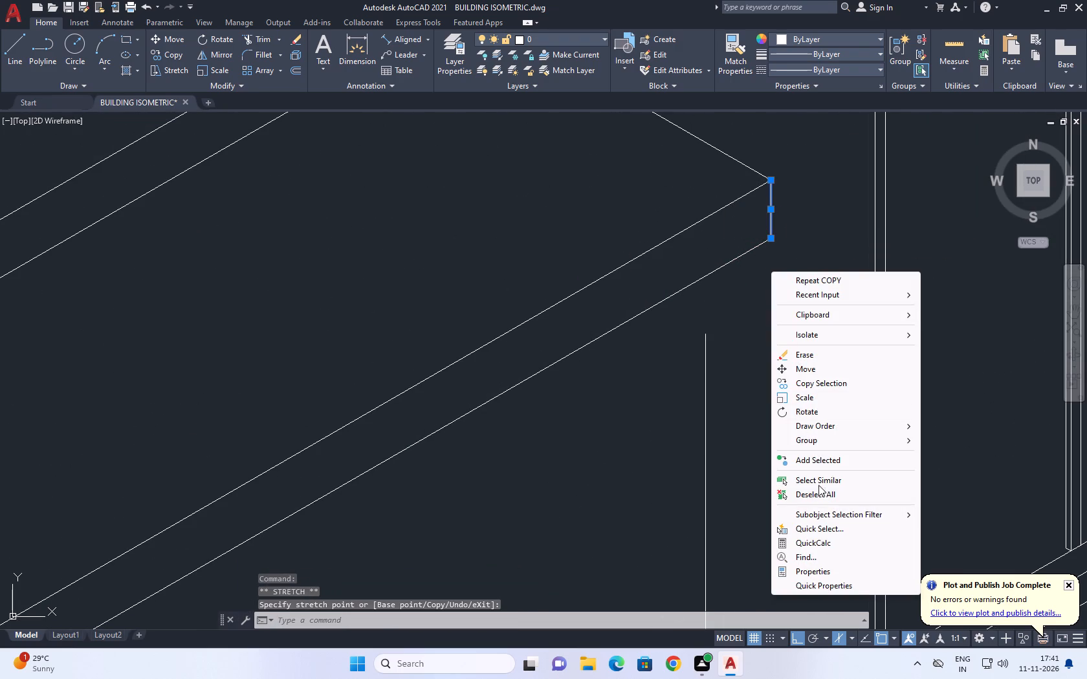
pyautogui.click(818, 492)
# Extend the projecting section's far front vertical up to the overhang's new lower front edge.
pyautogui.scroll(-2, 688, 299)
pyautogui.moveTo(691, 301); pyautogui.dragTo(701, 319, button='middle')
pyautogui.press('e')
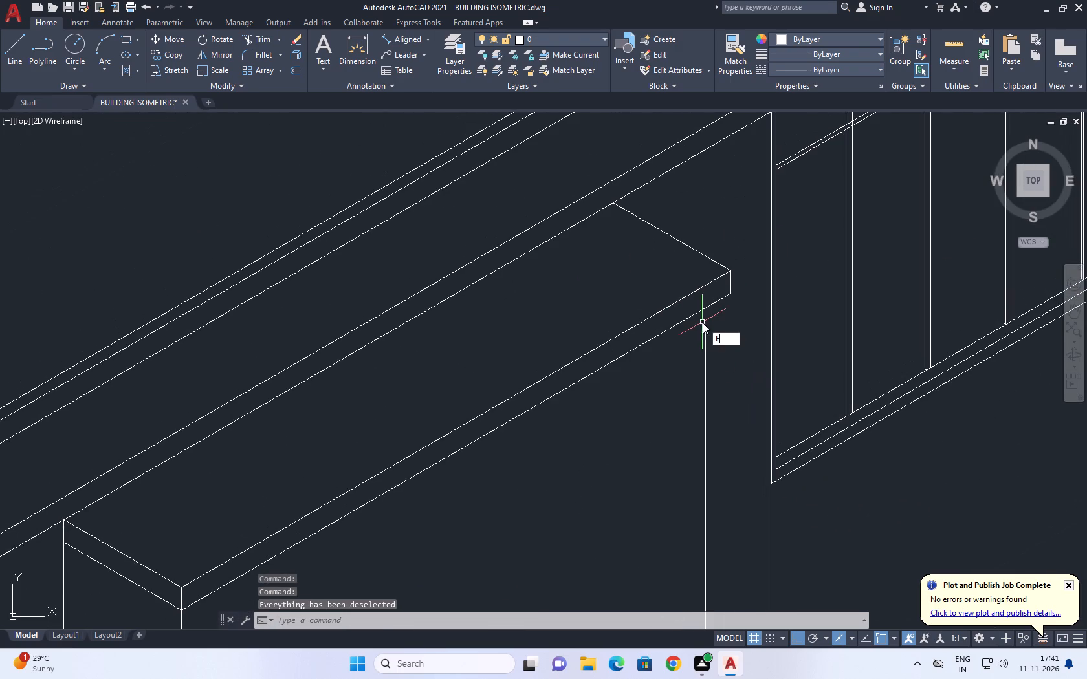
pyautogui.press('x')
pyautogui.press('space')
pyautogui.click(724, 330)
pyautogui.click(688, 358)
pyautogui.scroll(-2, 679, 319)
pyautogui.press('space')
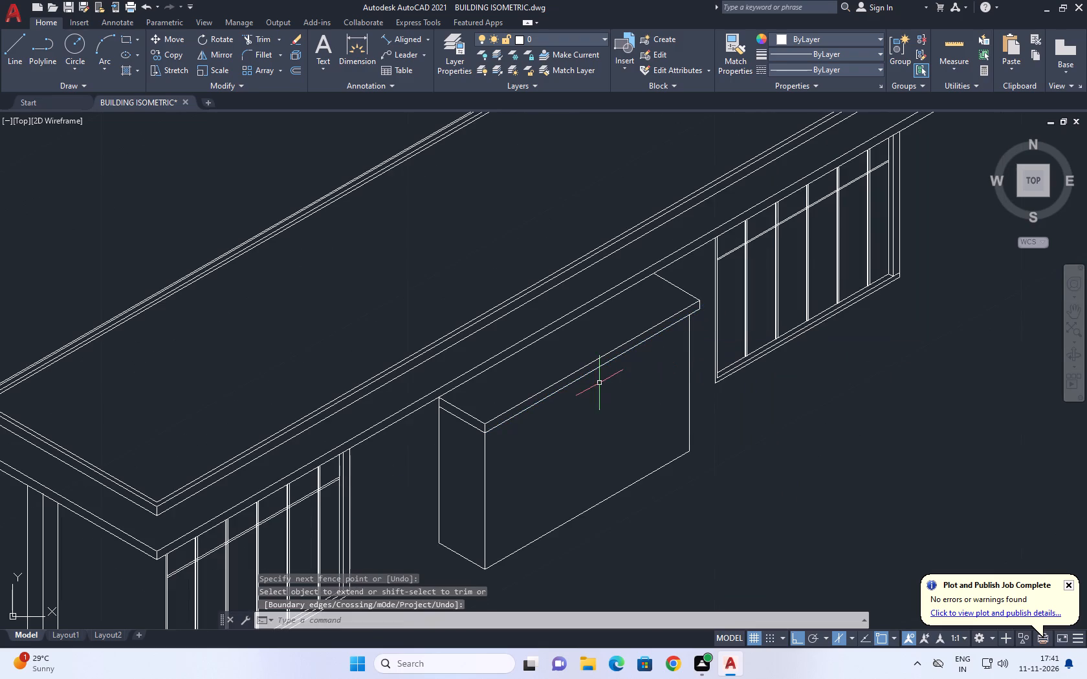
# Move the projecting section's far front vertical a short distance at 30° toward the overhang's far corner.
pyautogui.moveTo(597, 383); pyautogui.dragTo(597, 389, button='middle')
pyautogui.middleClick(621, 400)
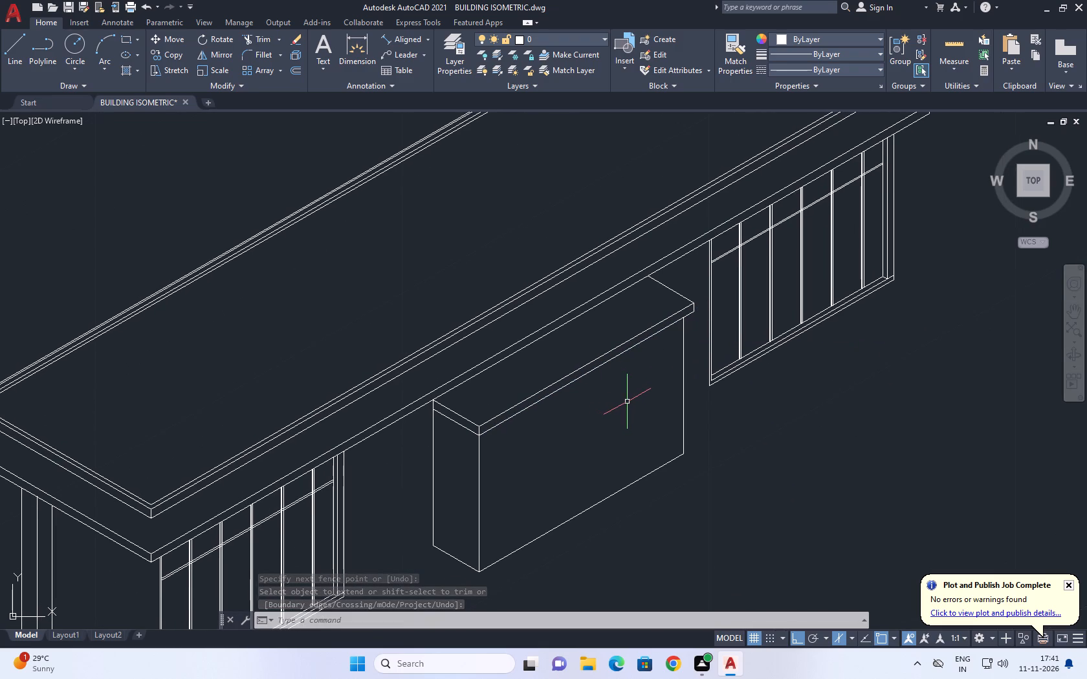
pyautogui.moveTo(402, 447); pyautogui.dragTo(420, 431, button='middle')
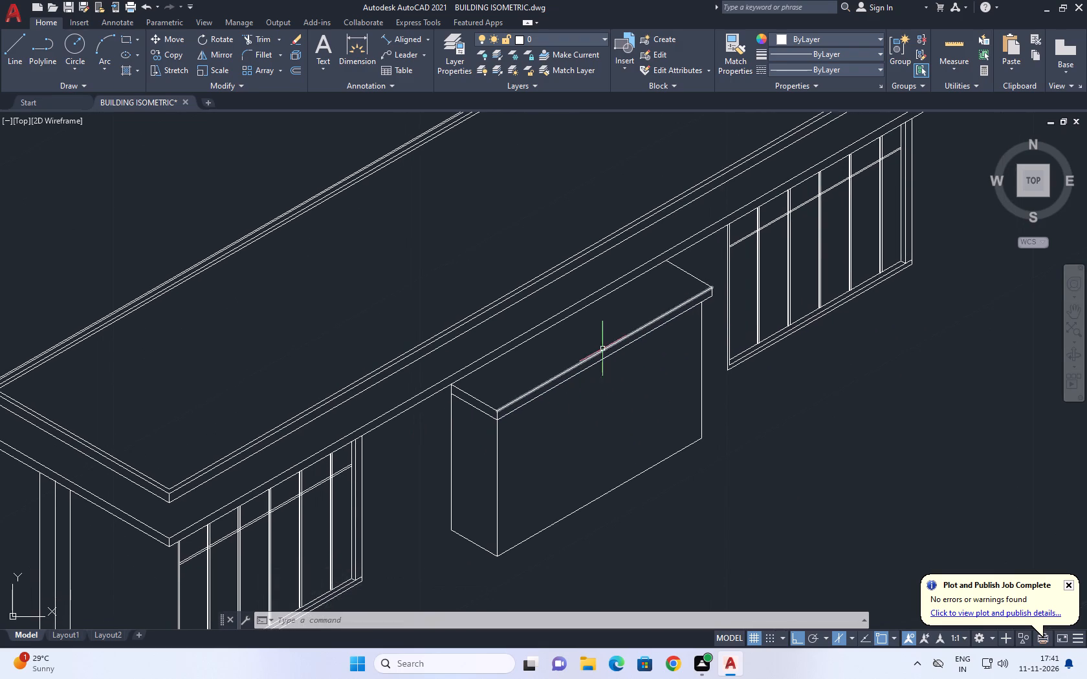
pyautogui.scroll(1, 677, 356)
pyautogui.click(726, 345)
pyautogui.click(680, 363)
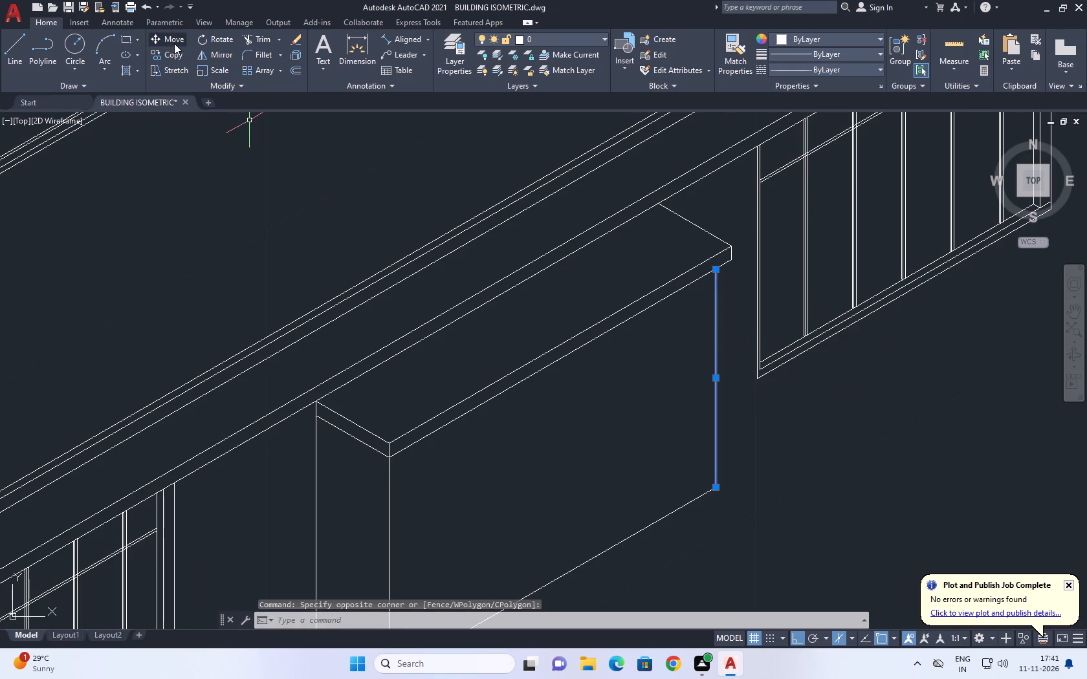
pyautogui.click(174, 43)
pyautogui.scroll(3, 723, 272)
pyautogui.click(741, 275)
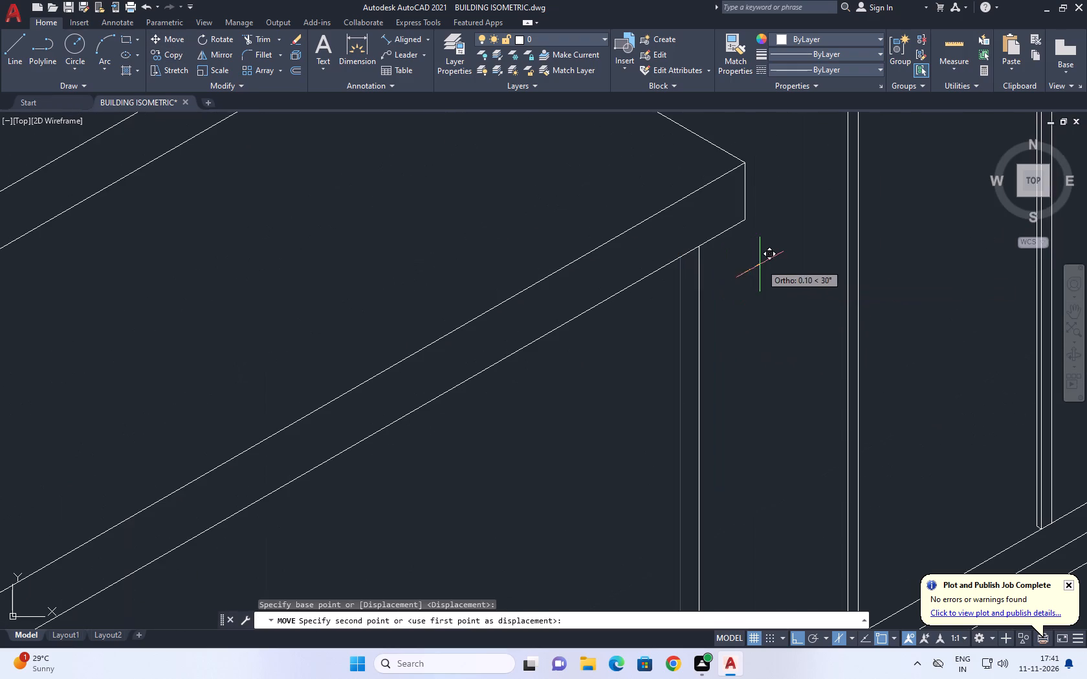
pyautogui.click(775, 257)
pyautogui.scroll(-3, 748, 227)
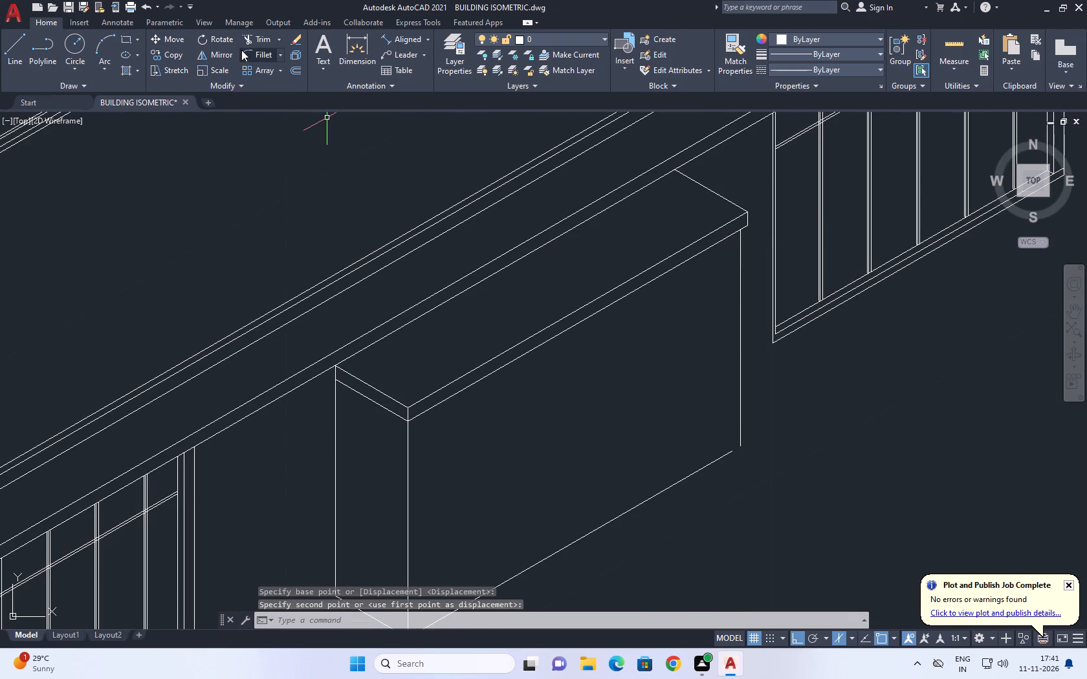
# Fillet the projecting section's bottom front edge and moved far vertical into a sharp corner.
pyautogui.click(258, 54)
pyautogui.click(716, 459)
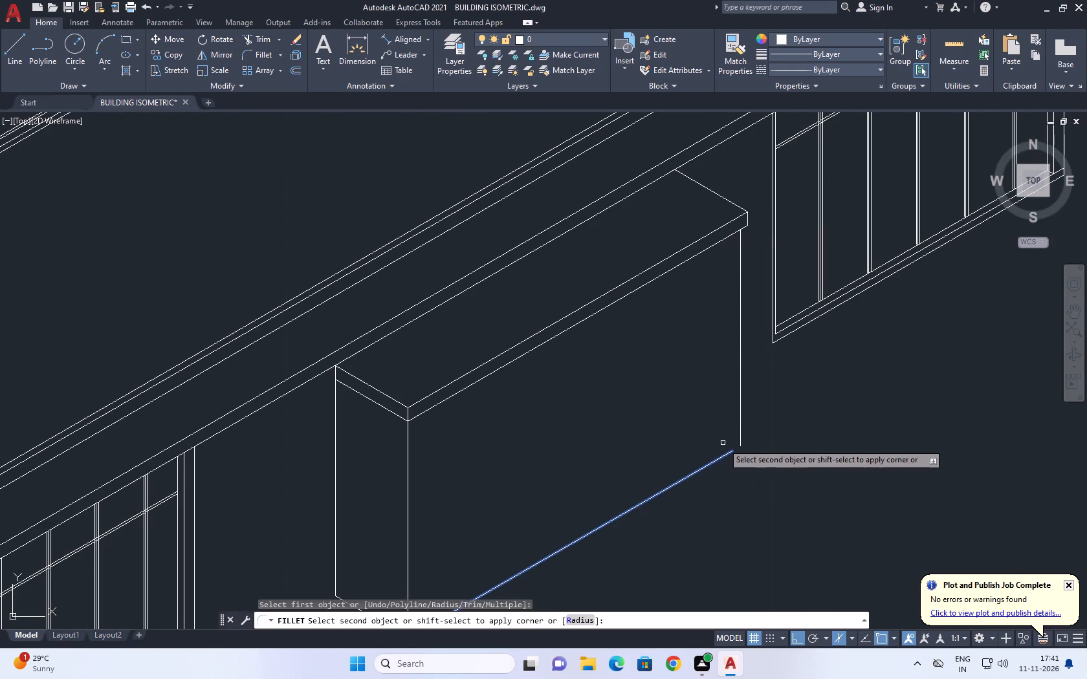
pyautogui.click(740, 435)
pyautogui.scroll(-1, 609, 306)
pyautogui.moveTo(598, 308); pyautogui.dragTo(585, 294, button='middle')
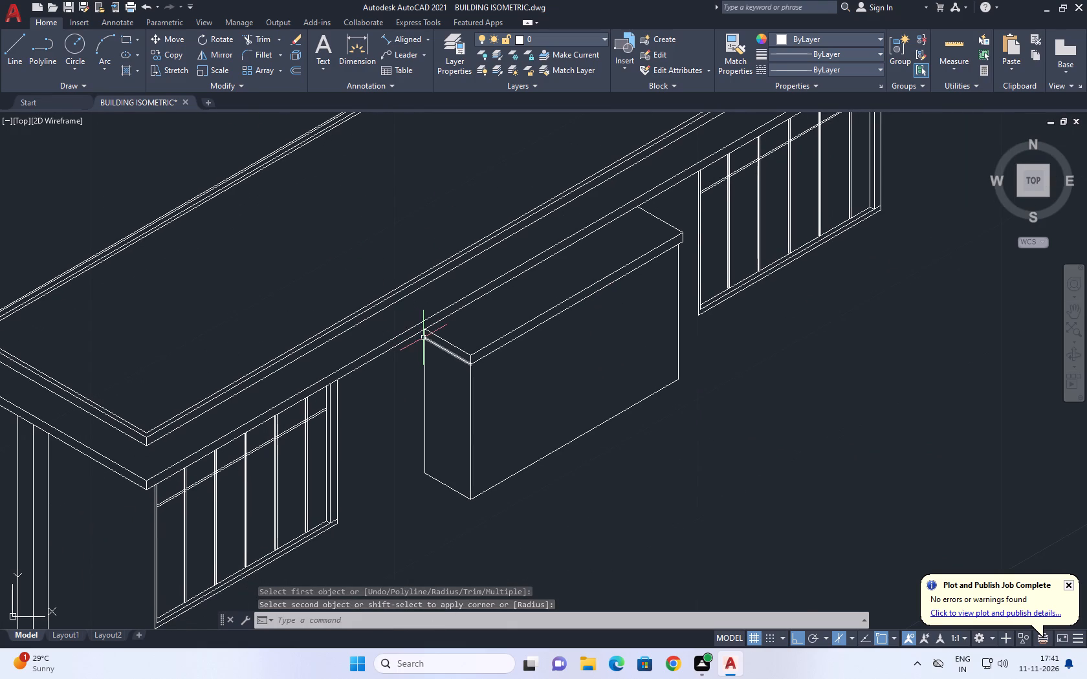
# Copy the overhanging slab's upper front edge 0.13 inward at 150° along the slab top.
pyautogui.scroll(2, 467, 334)
pyautogui.click(489, 360)
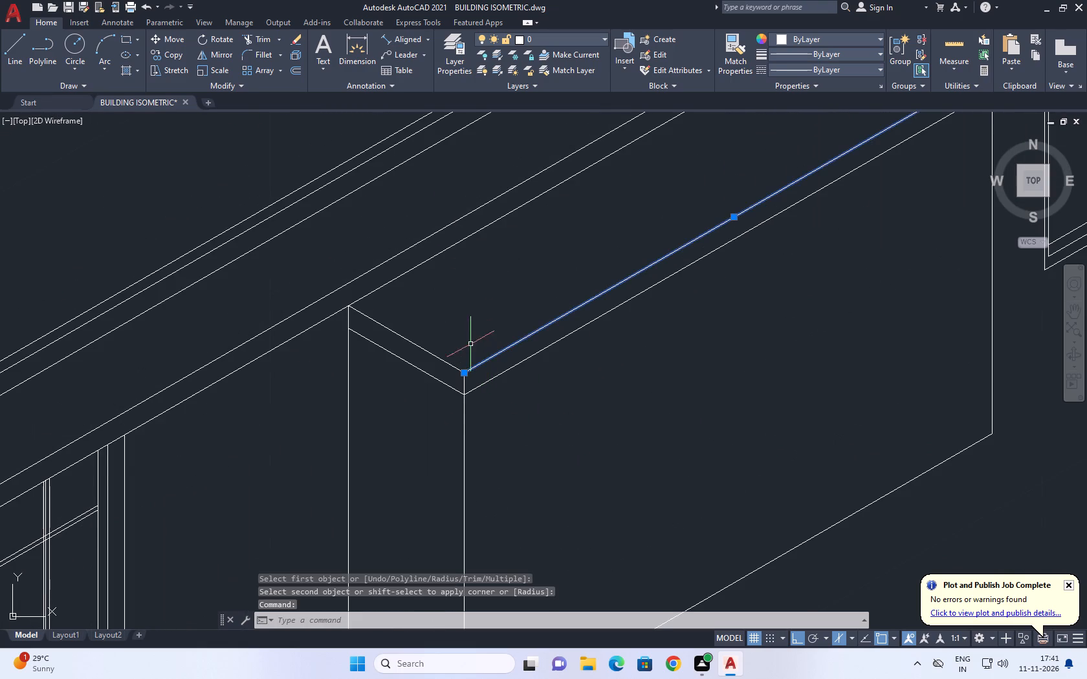
pyautogui.moveTo(475, 292); pyautogui.dragTo(475, 323, button='middle')
pyautogui.press('c')
pyautogui.write('O')
pyautogui.press('space')
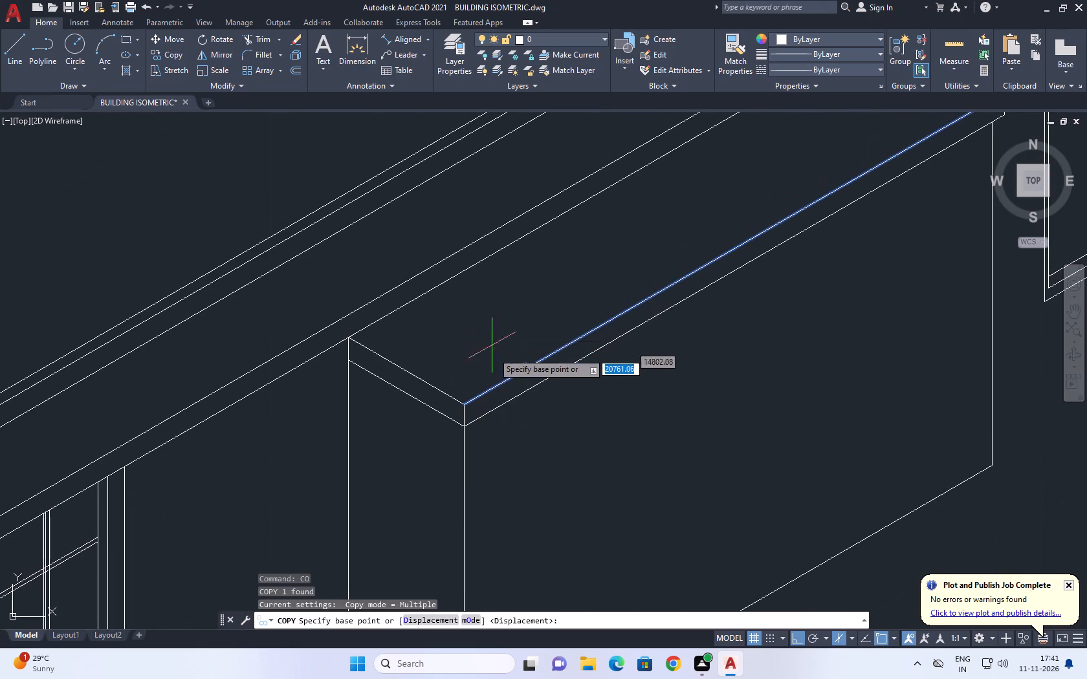
pyautogui.scroll(2, 477, 397)
pyautogui.click(442, 415)
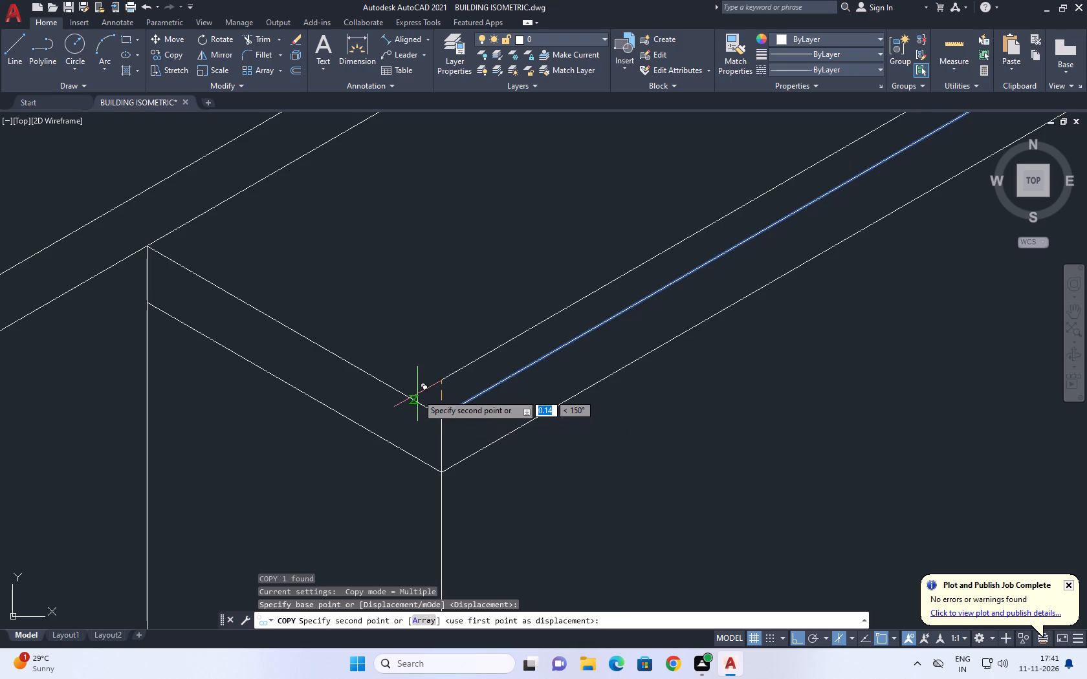
pyautogui.press('F5')
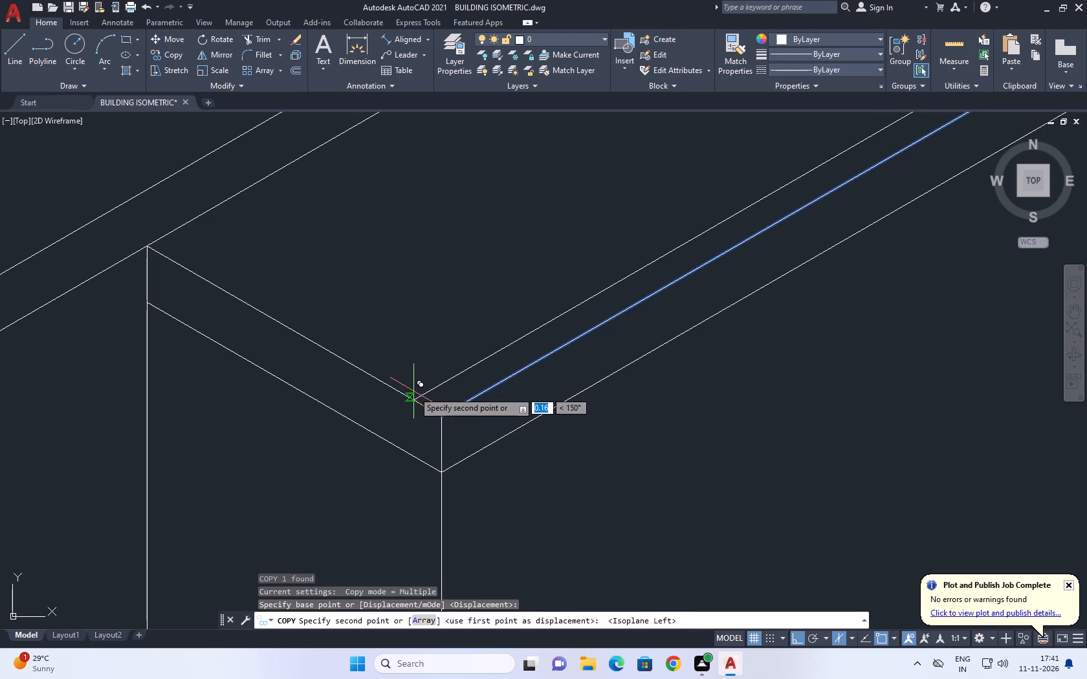
pyautogui.write('0.')
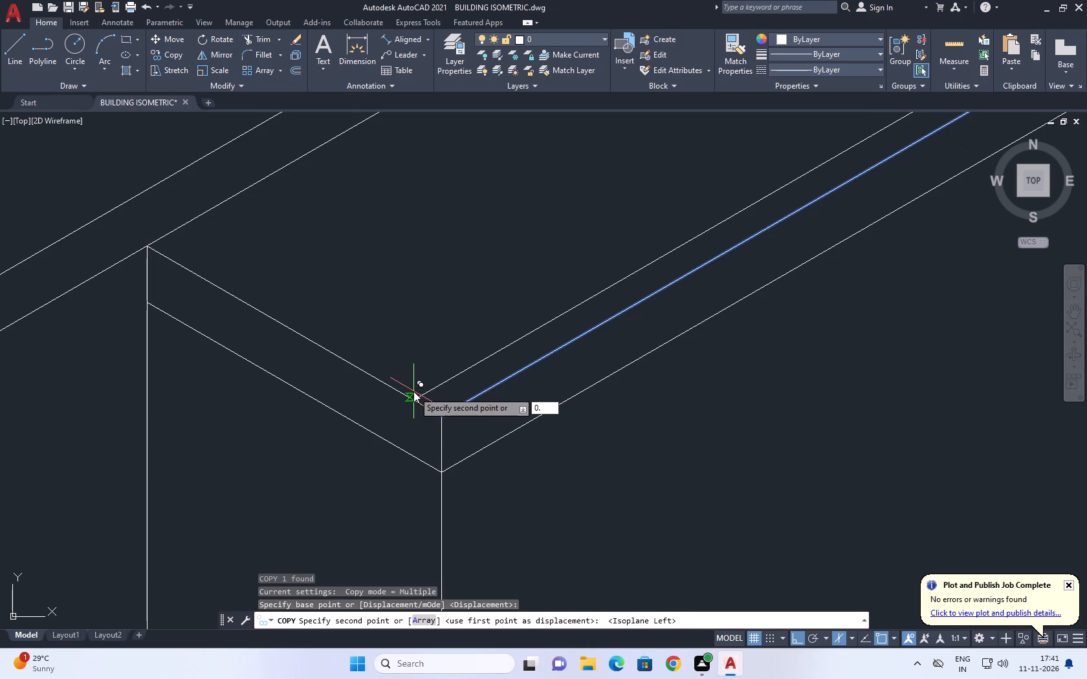
pyautogui.write('125')
pyautogui.press('BackSpace')
pyautogui.press('BackSpace')
pyautogui.press('BackSpace')
pyautogui.write('13')
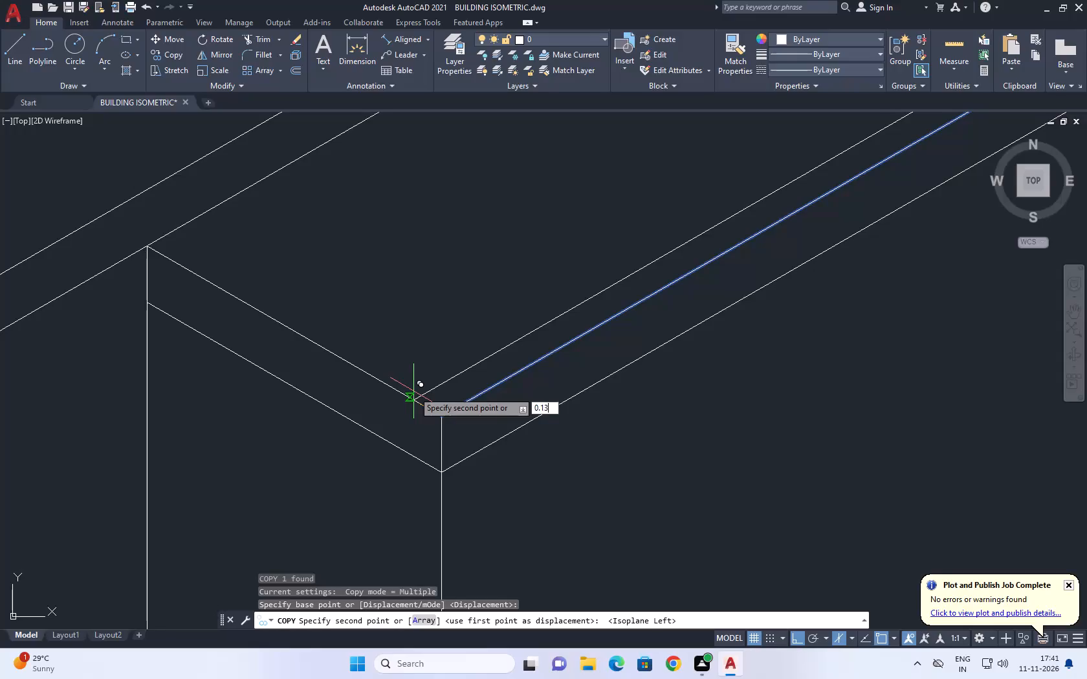
pyautogui.press('Return')
pyautogui.rightClick(464, 270)
pyautogui.click(501, 290)
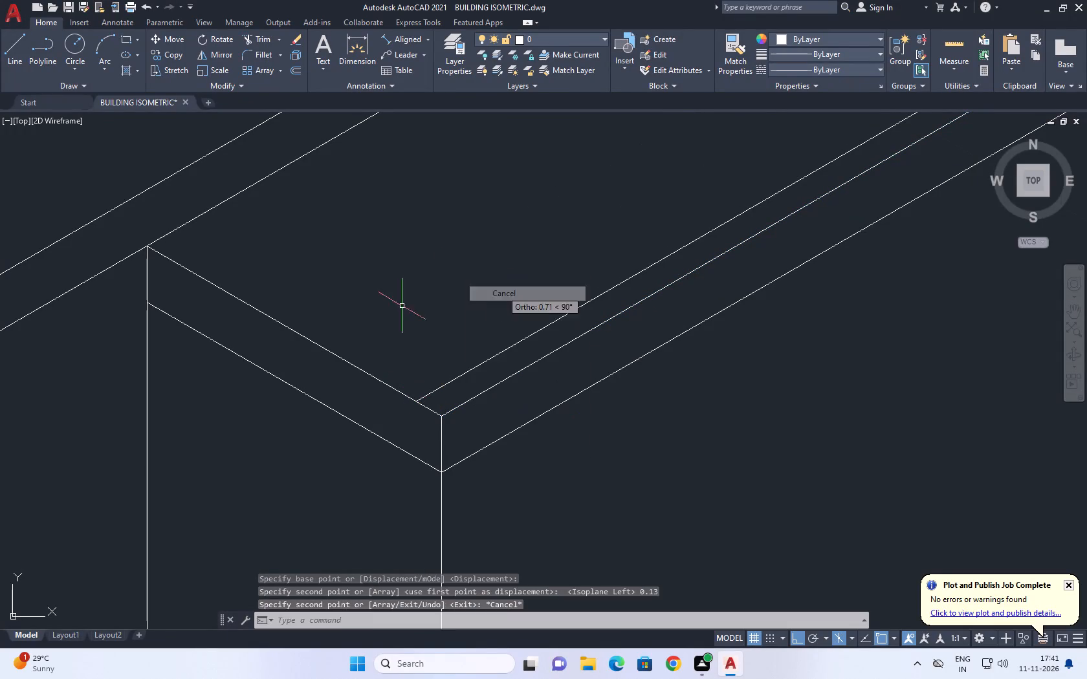
# Copy the slab's near side top edge 0.13 inward at 30° along the slab top.
pyautogui.click(342, 307)
pyautogui.click(278, 343)
pyautogui.click(172, 58)
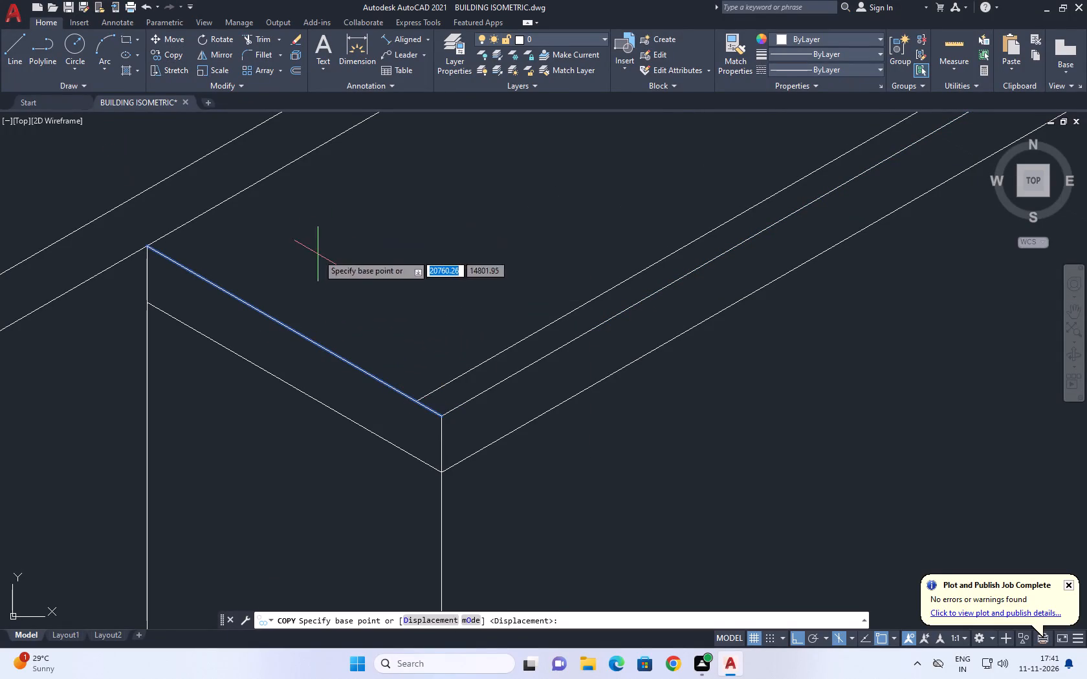
pyautogui.click(292, 270)
pyautogui.press('F5')
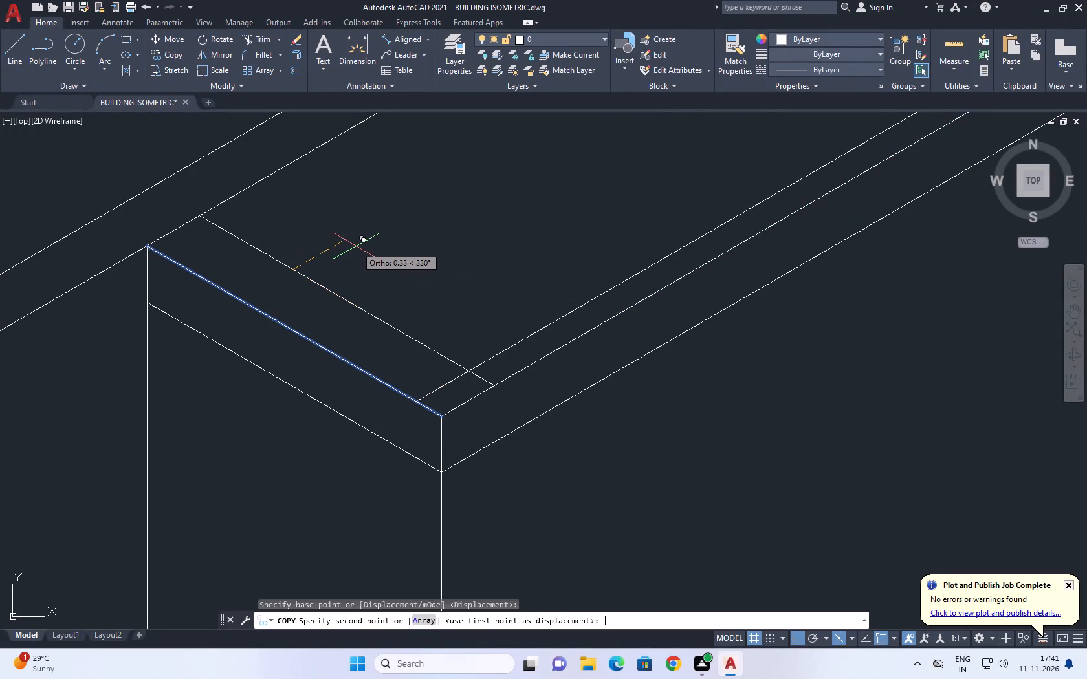
pyautogui.write('0.13')
pyautogui.press('Return')
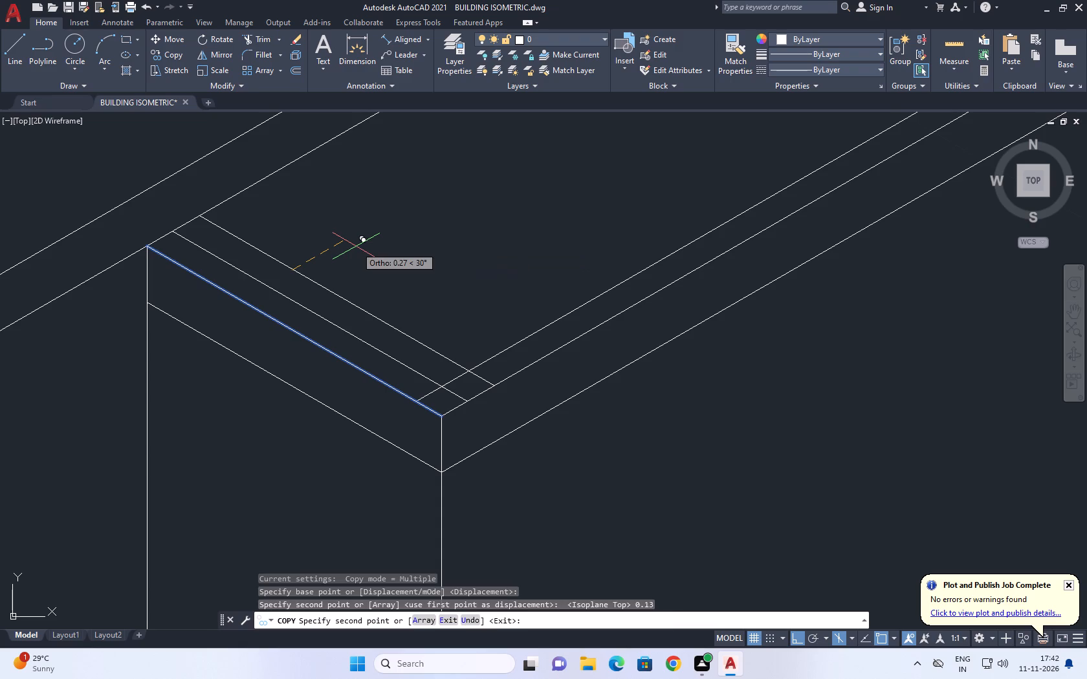
pyautogui.rightClick(448, 214)
pyautogui.click(492, 237)
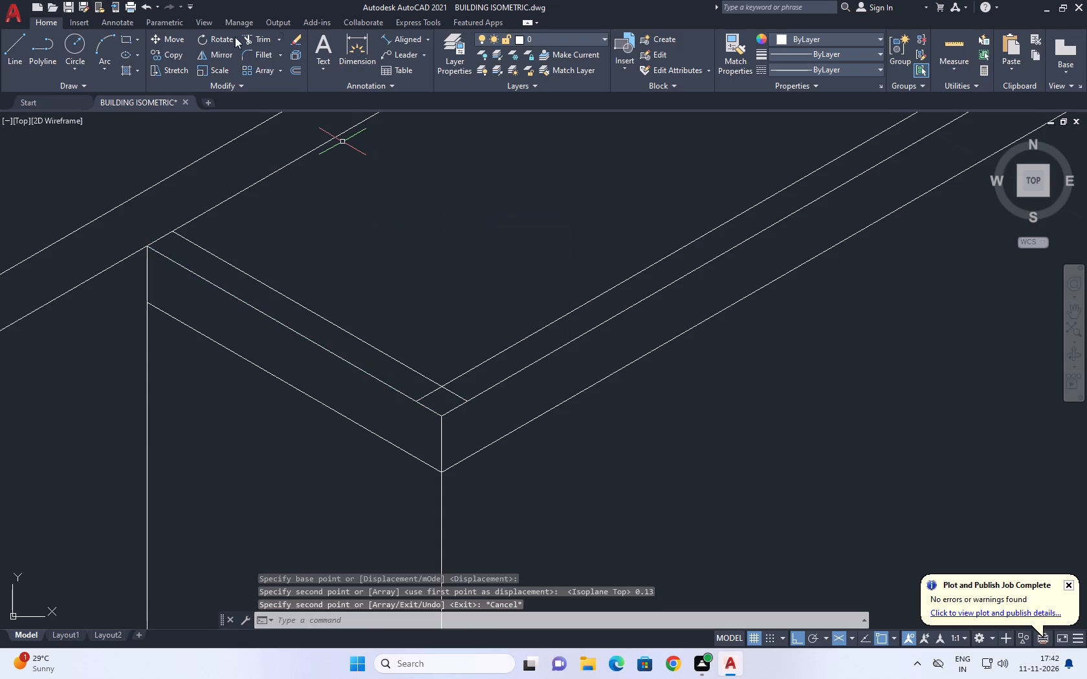
# Trim the crossing ends of the two inner edges where they meet at the slab's near front corner.
pyautogui.click(267, 39)
pyautogui.scroll(4, 432, 405)
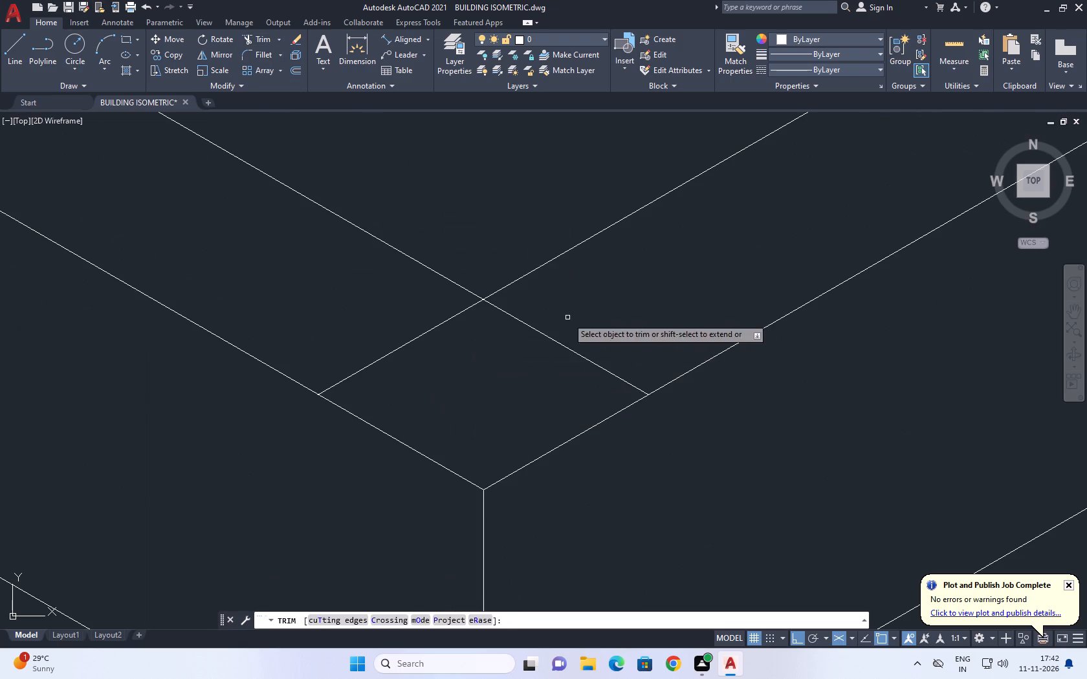
pyautogui.click(576, 316)
pyautogui.click(386, 339)
pyautogui.rightClick(386, 339)
pyautogui.click(421, 356)
pyautogui.scroll(-2, 329, 339)
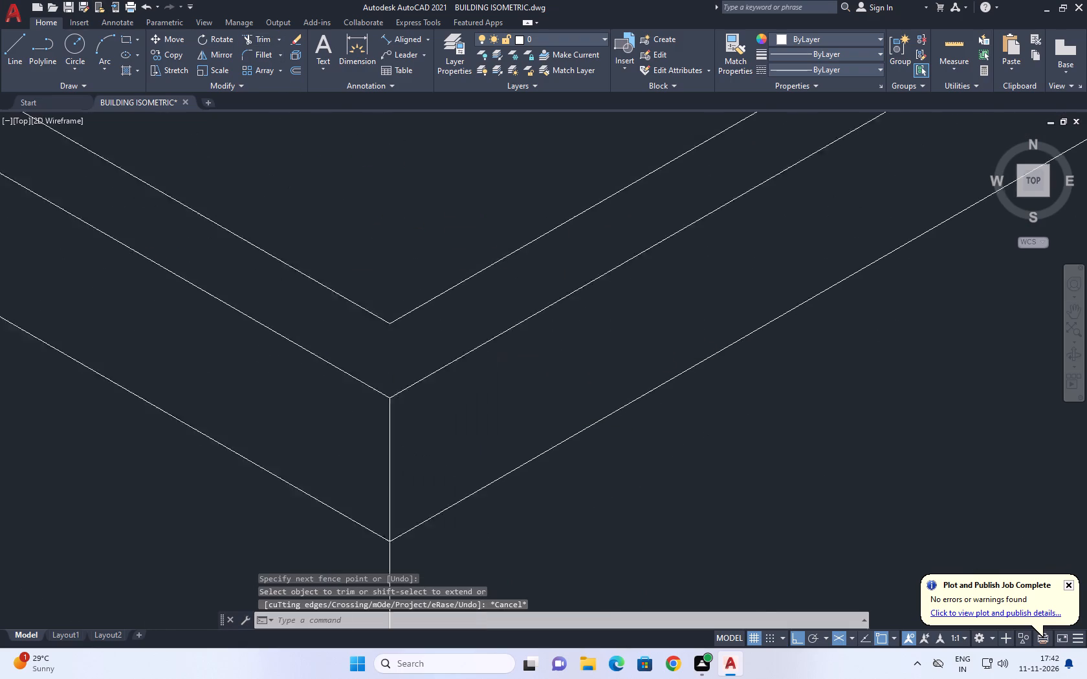
# Copy the slab's far side top edge 0.13 inward, back toward the near side.
pyautogui.scroll(-6, 329, 341)
pyautogui.moveTo(535, 196); pyautogui.dragTo(532, 271, button='middle')
pyautogui.scroll(3, 532, 271)
pyautogui.moveTo(534, 299); pyautogui.dragTo(527, 313)
pyautogui.click(468, 361)
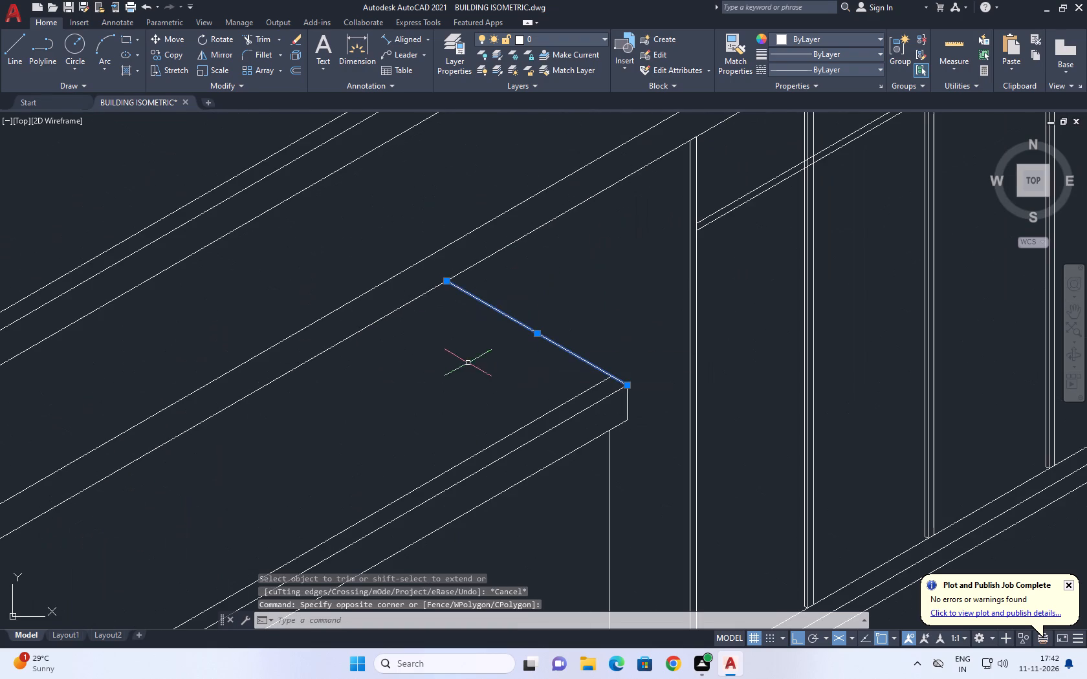
pyautogui.click(181, 53)
pyautogui.click(519, 343)
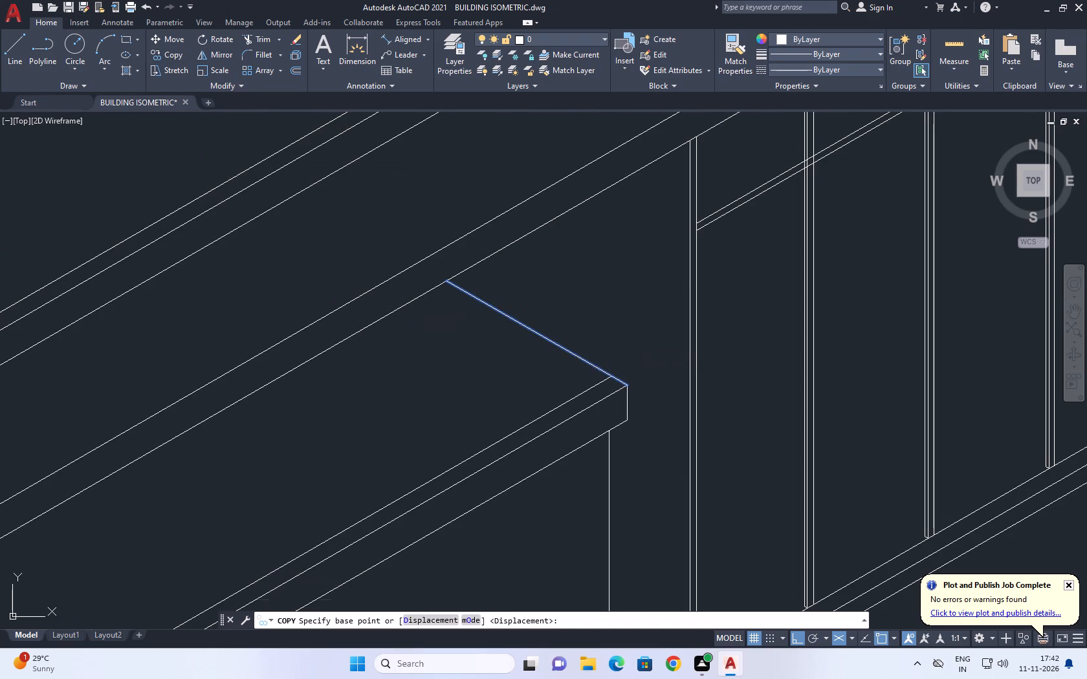
pyautogui.write('0.13')
pyautogui.press('Return')
pyautogui.rightClick(536, 301)
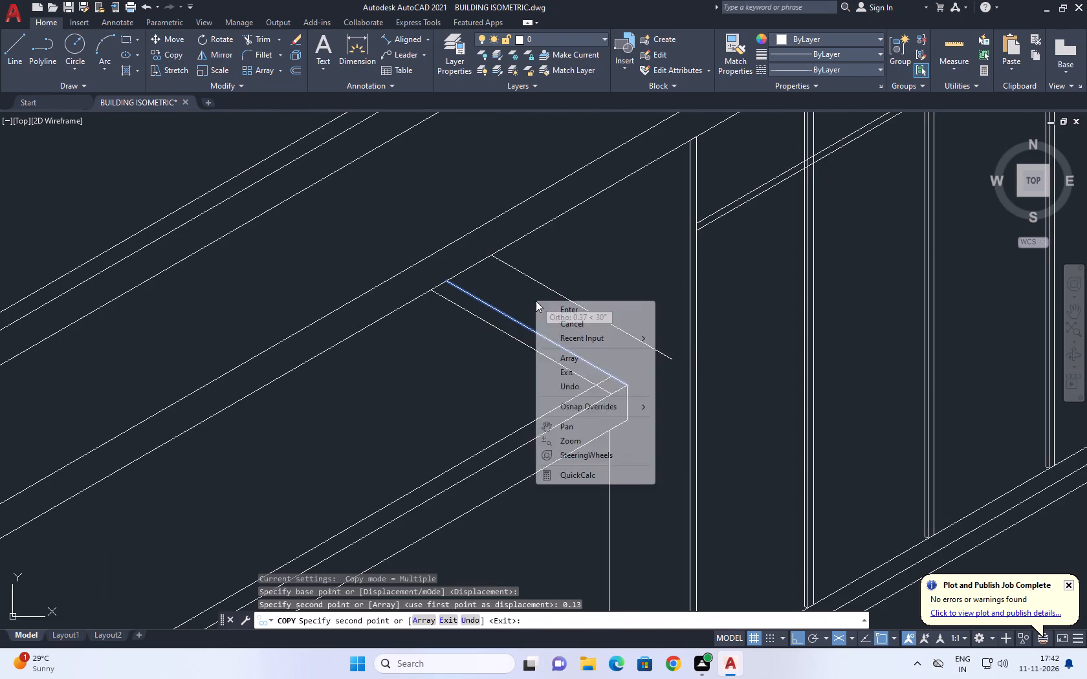
pyautogui.click(576, 325)
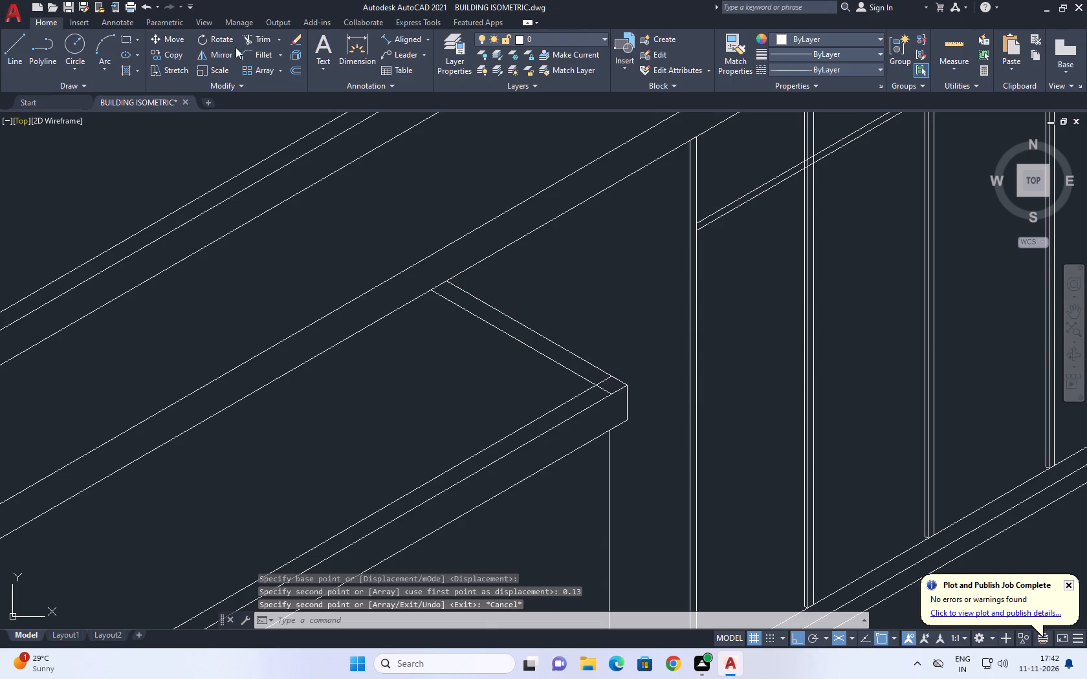
# Trim the crossing ends of the two inner edges where they meet at the slab's far front corner.
pyautogui.click(256, 40)
pyautogui.scroll(5, 627, 383)
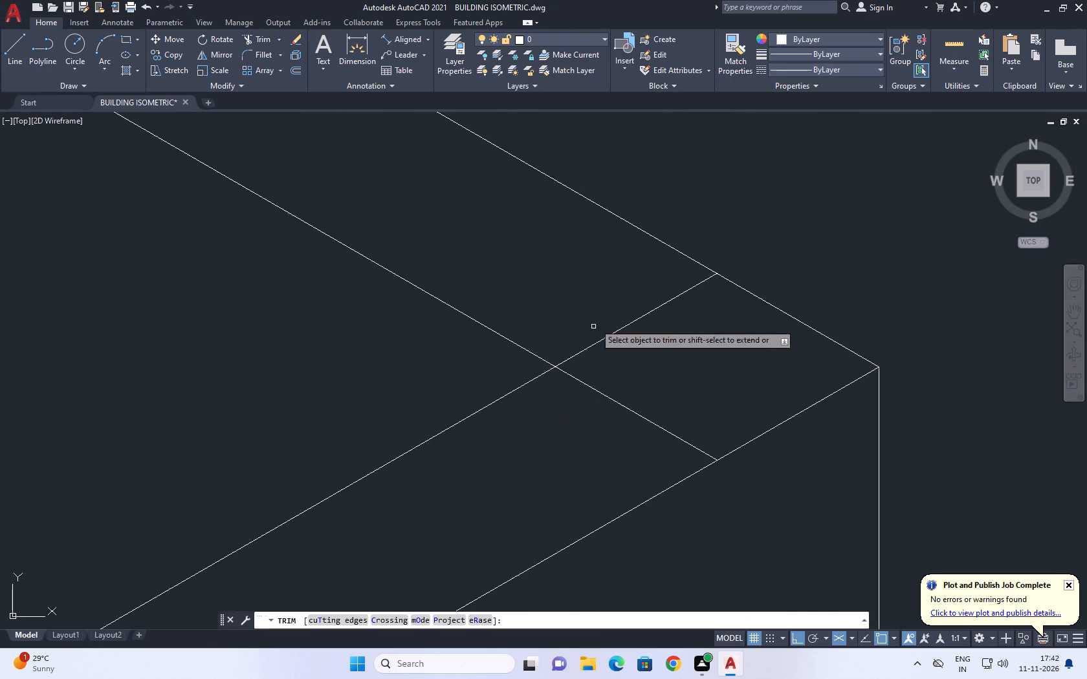
pyautogui.click(598, 318)
pyautogui.click(595, 475)
pyautogui.moveTo(625, 412); pyautogui.dragTo(631, 413, button='right')
pyautogui.click(650, 438)
pyautogui.scroll(-4, 644, 410)
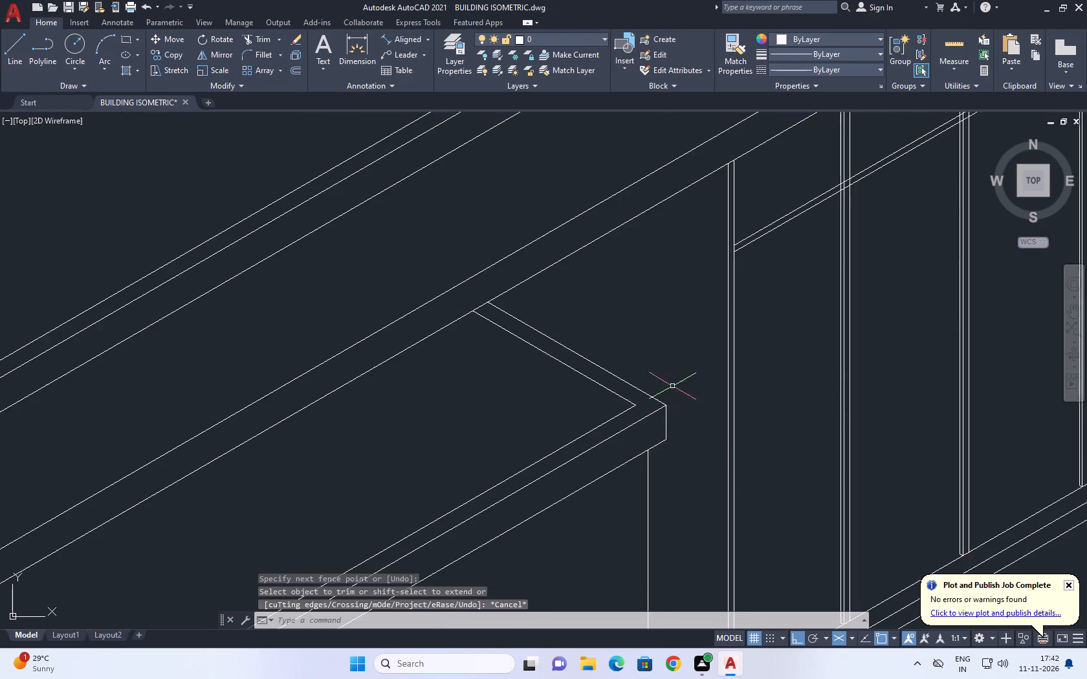
# Draw a 0.25 vertical line downward from the back end of the slab's far inner edge.
pyautogui.scroll(-4, 672, 386)
pyautogui.moveTo(571, 442); pyautogui.dragTo(642, 427, button='middle')
pyautogui.scroll(4, 686, 378)
pyautogui.scroll(-1, 785, 388)
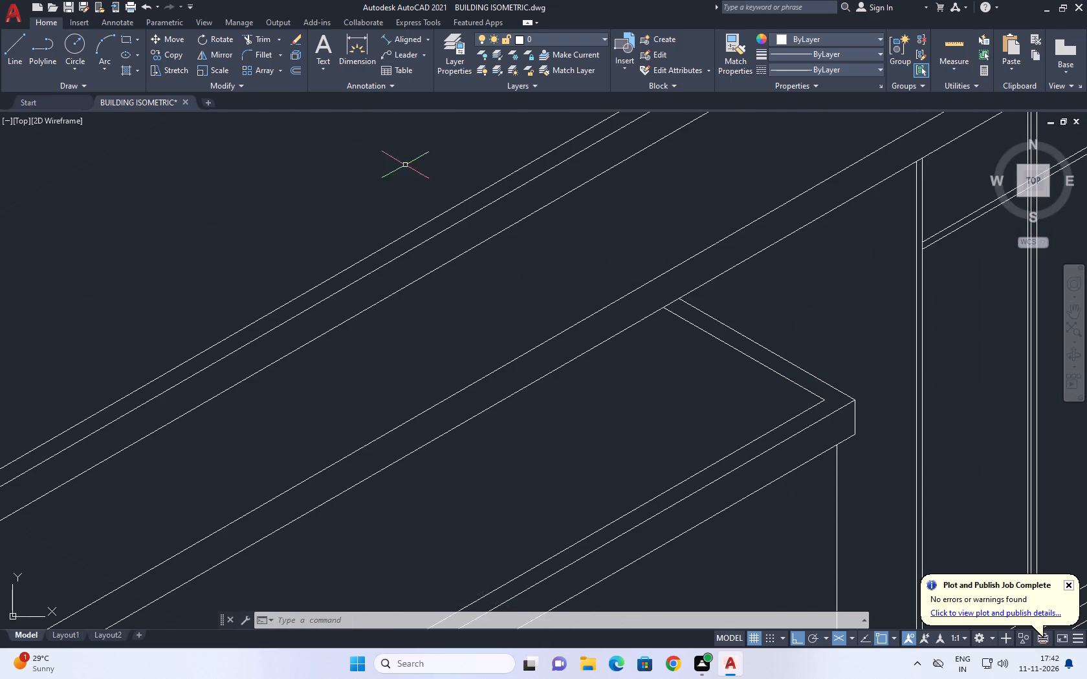
pyautogui.moveTo(7, 56); pyautogui.dragTo(39, 107)
pyautogui.moveTo(415, 369); pyautogui.dragTo(560, 436, button='middle')
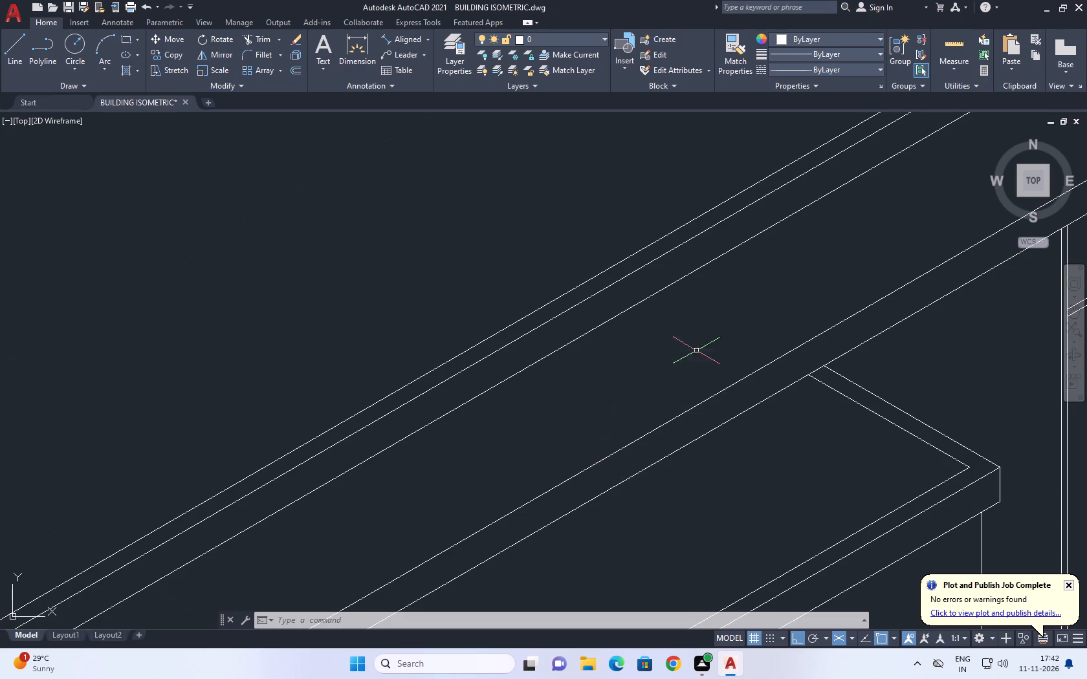
pyautogui.click(12, 52)
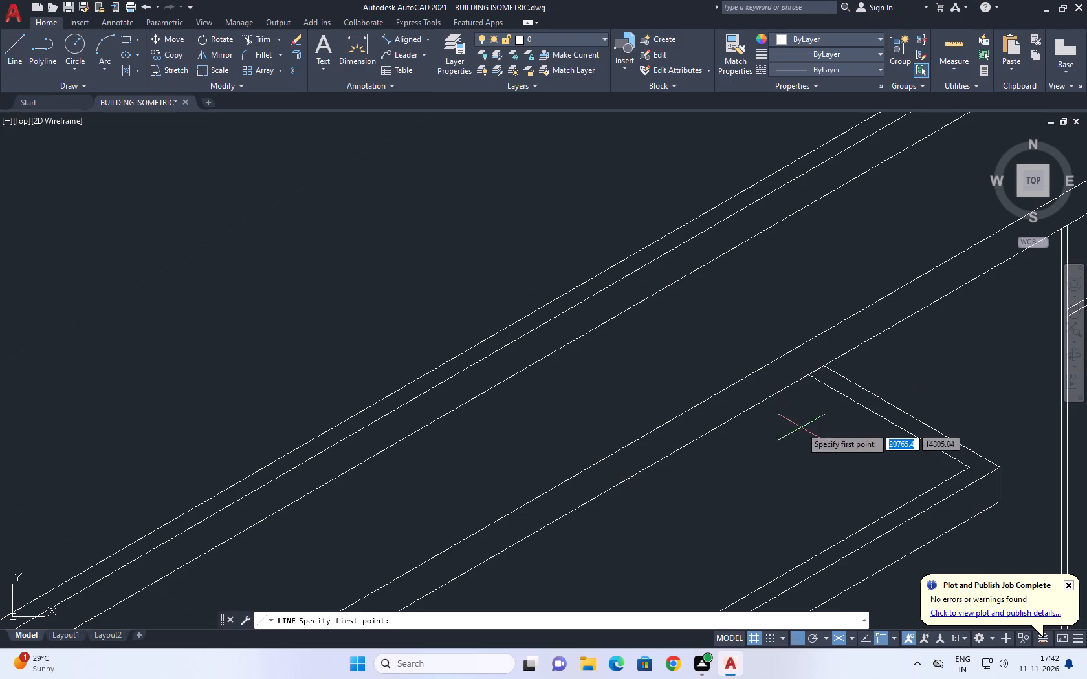
pyautogui.scroll(2, 813, 394)
pyautogui.click(797, 344)
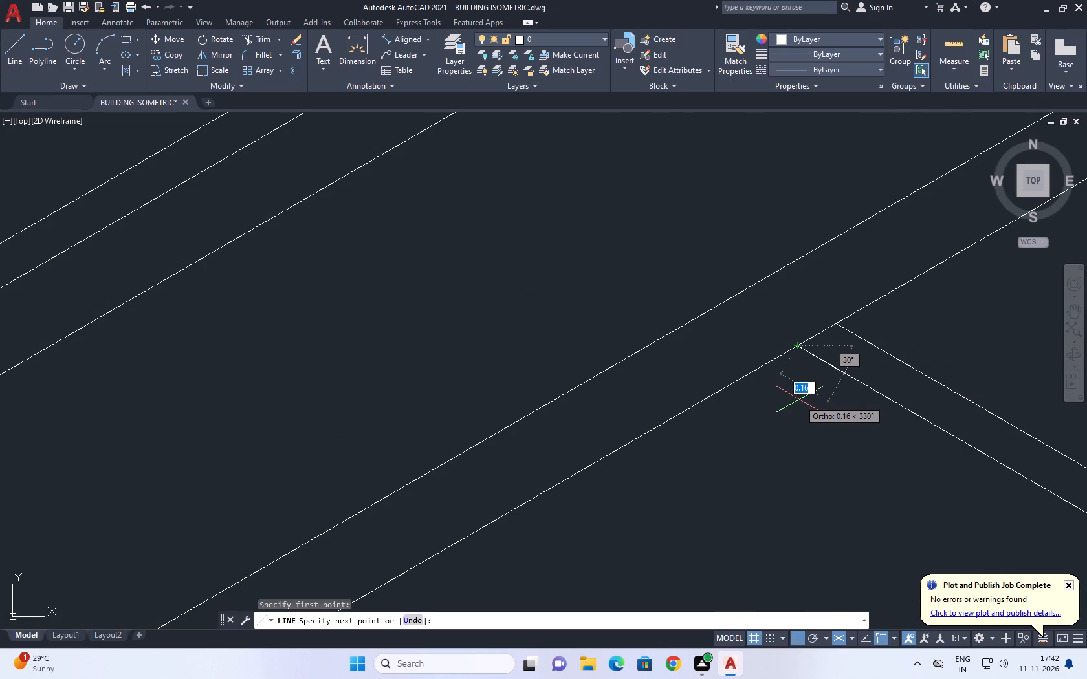
pyautogui.press('F5')
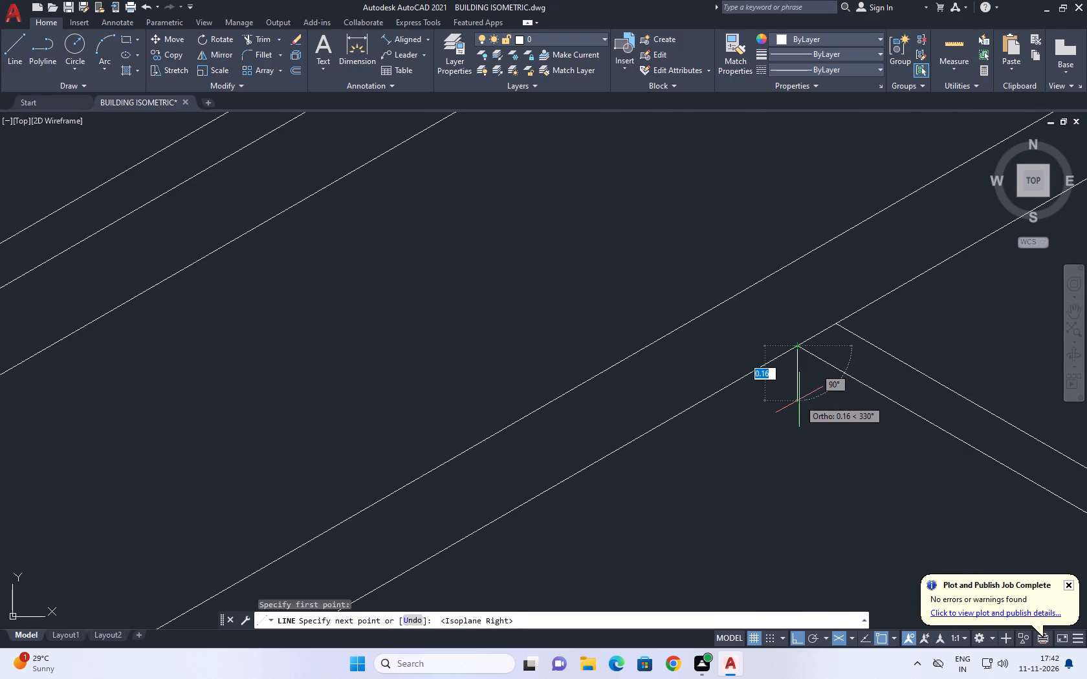
pyautogui.scroll(-3, 865, 417)
pyautogui.scroll(2, 840, 430)
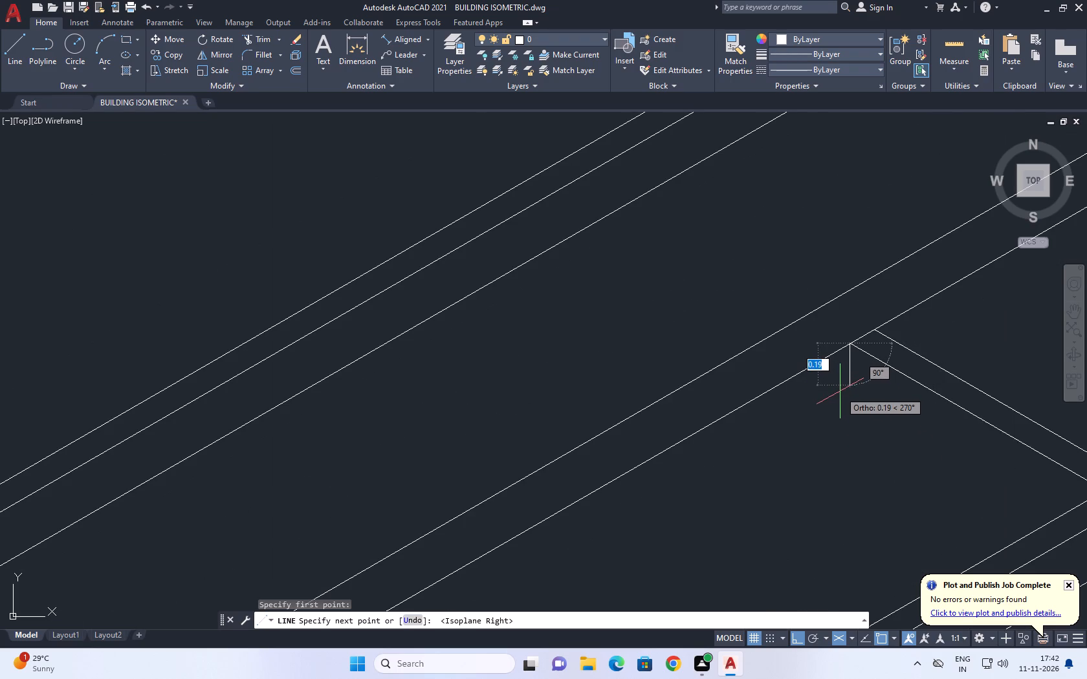
pyautogui.write('0.25')
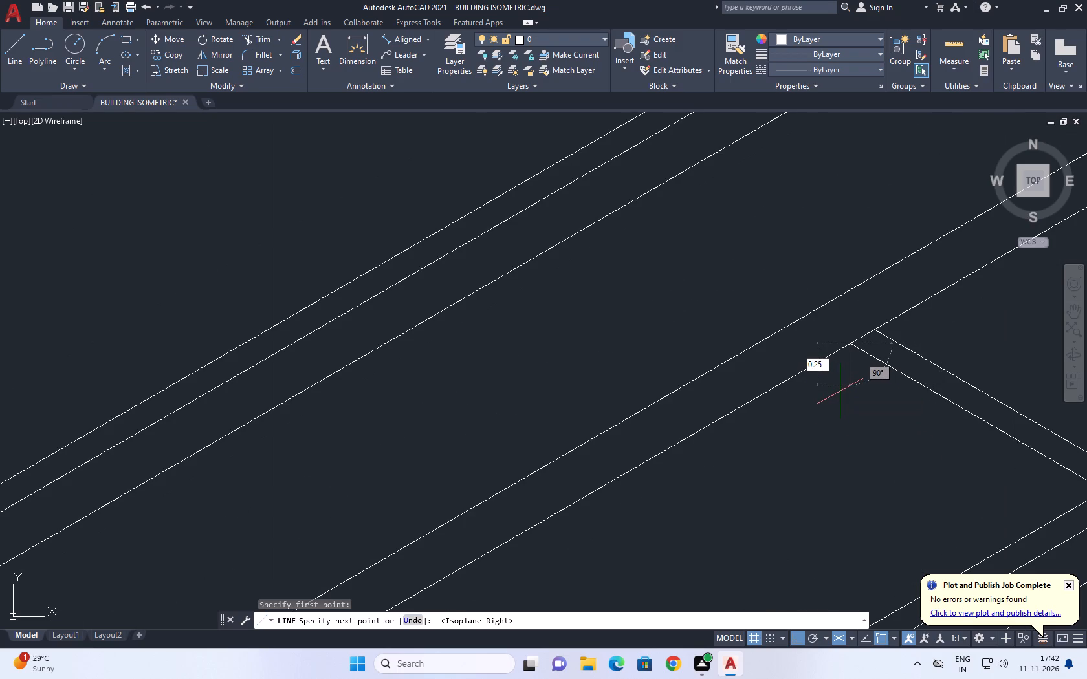
pyautogui.press('Return')
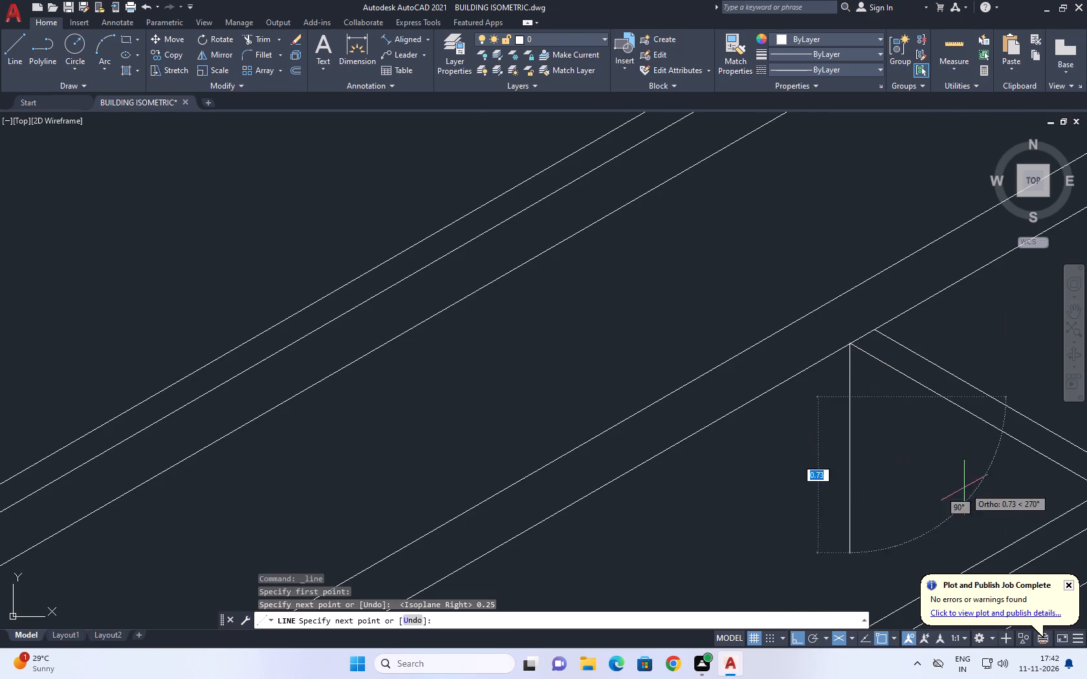
# Continue the line from the vertical's lower end, parallel to the far inner edge, to just past the inner front edge.
pyautogui.moveTo(961, 488); pyautogui.dragTo(795, 405, button='middle')
pyautogui.press('F5')
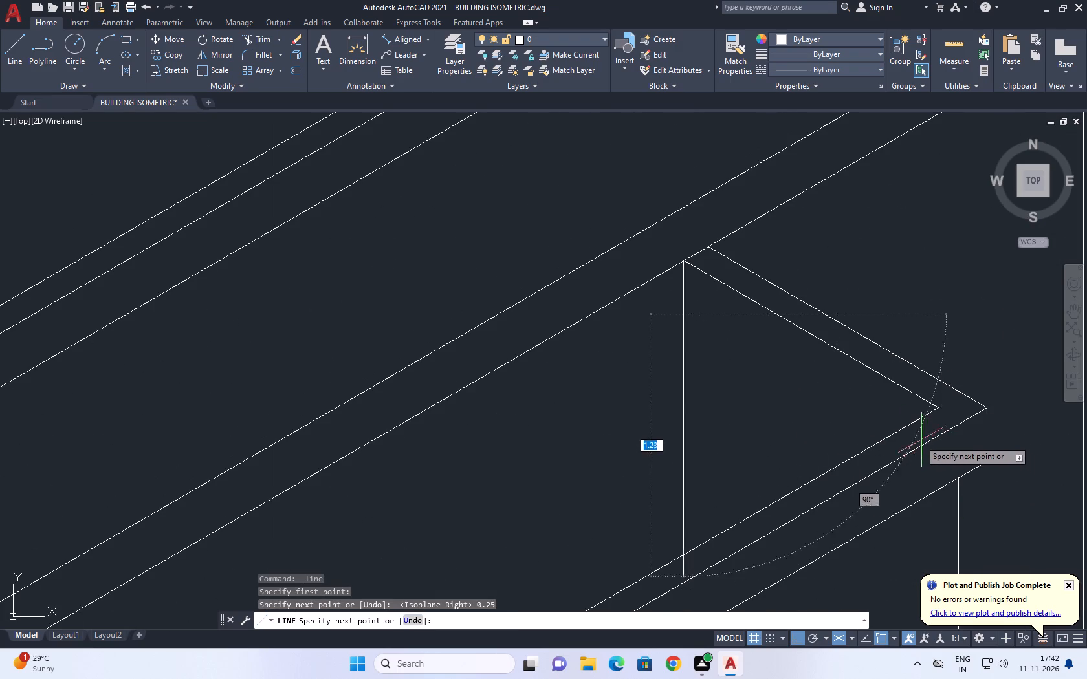
pyautogui.scroll(2, 914, 440)
pyautogui.click(880, 449)
pyautogui.press('F5')
pyautogui.scroll(-3, 846, 383)
pyautogui.moveTo(822, 419); pyautogui.dragTo(839, 431, button='middle')
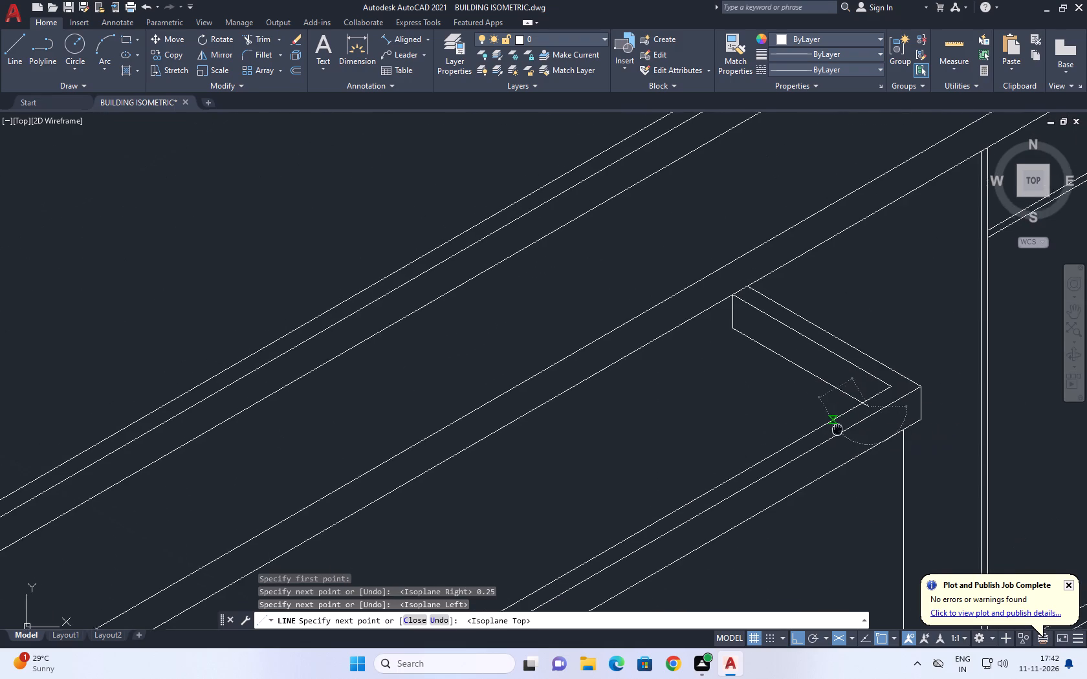
pyautogui.moveTo(839, 431); pyautogui.dragTo(840, 431, button='middle')
pyautogui.press('Escape')
# Trim the end of the new lower inner line where it passes the slab's inner front edge.
pyautogui.write('TR')
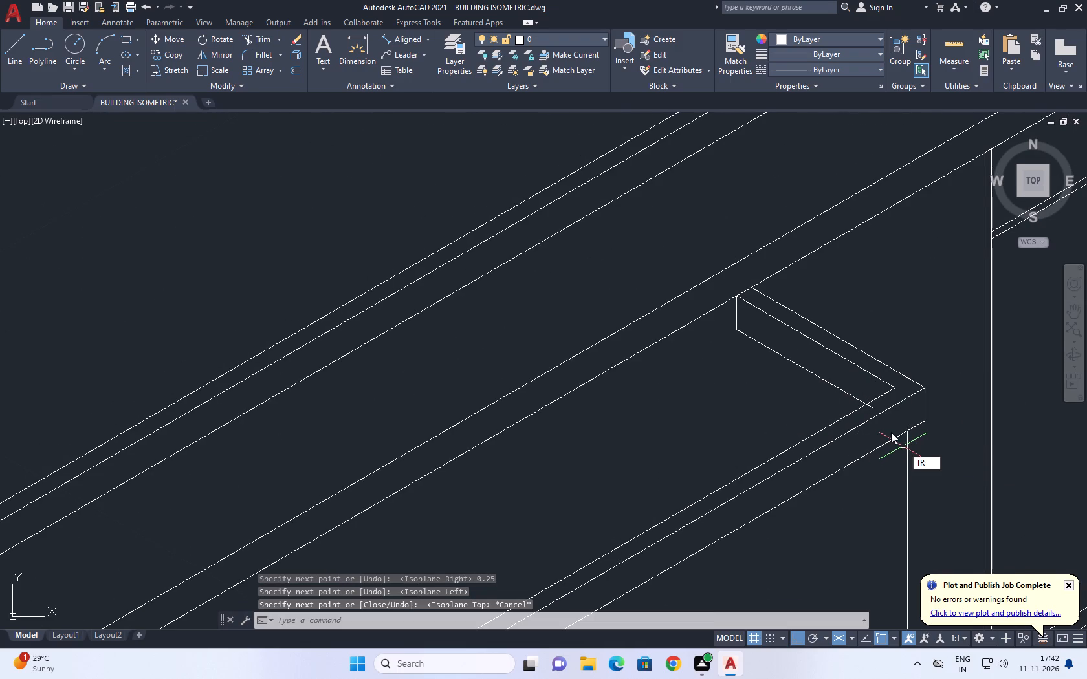
pyautogui.press('space')
pyautogui.scroll(3, 873, 417)
pyautogui.click(869, 378)
pyautogui.moveTo(829, 390); pyautogui.dragTo(826, 397)
pyautogui.scroll(-5, 825, 407)
pyautogui.press('Escape')
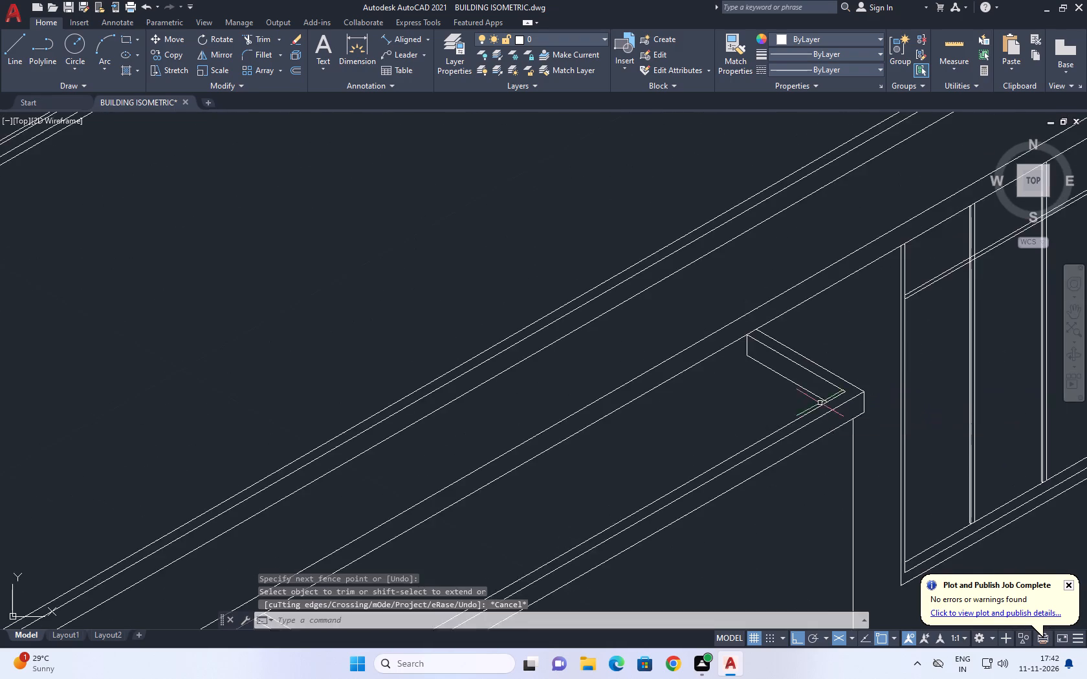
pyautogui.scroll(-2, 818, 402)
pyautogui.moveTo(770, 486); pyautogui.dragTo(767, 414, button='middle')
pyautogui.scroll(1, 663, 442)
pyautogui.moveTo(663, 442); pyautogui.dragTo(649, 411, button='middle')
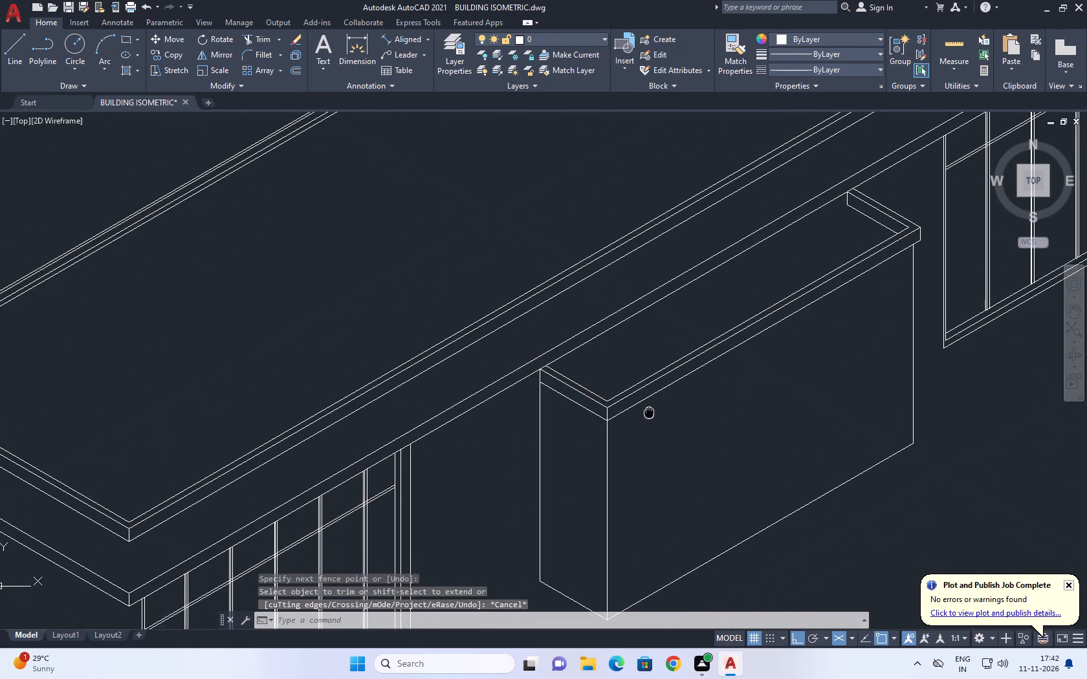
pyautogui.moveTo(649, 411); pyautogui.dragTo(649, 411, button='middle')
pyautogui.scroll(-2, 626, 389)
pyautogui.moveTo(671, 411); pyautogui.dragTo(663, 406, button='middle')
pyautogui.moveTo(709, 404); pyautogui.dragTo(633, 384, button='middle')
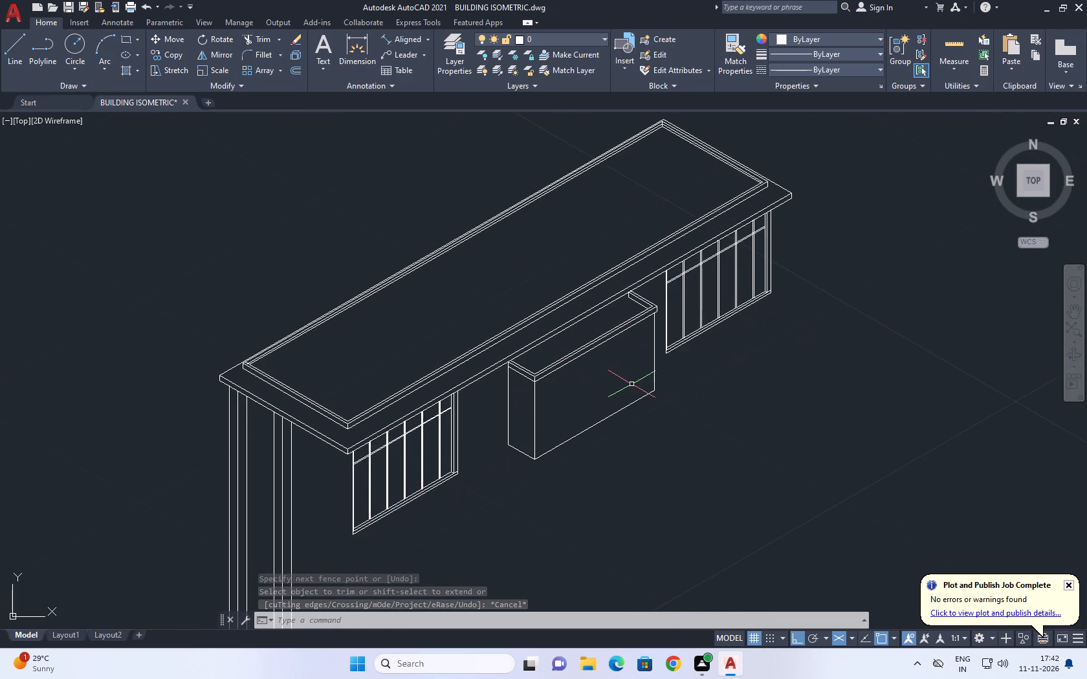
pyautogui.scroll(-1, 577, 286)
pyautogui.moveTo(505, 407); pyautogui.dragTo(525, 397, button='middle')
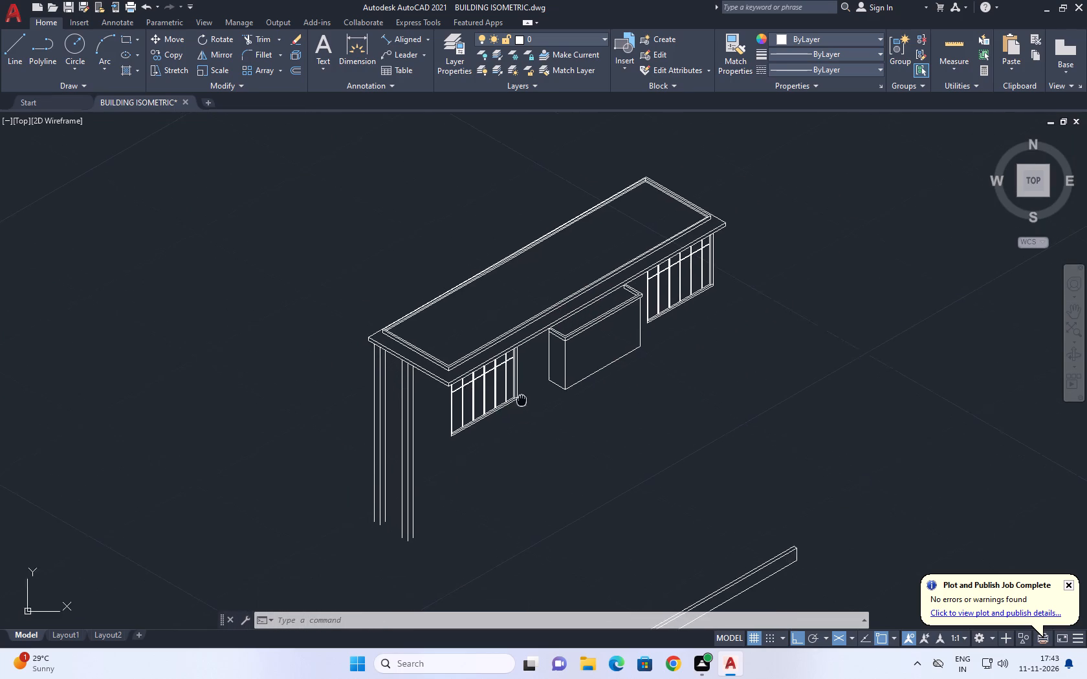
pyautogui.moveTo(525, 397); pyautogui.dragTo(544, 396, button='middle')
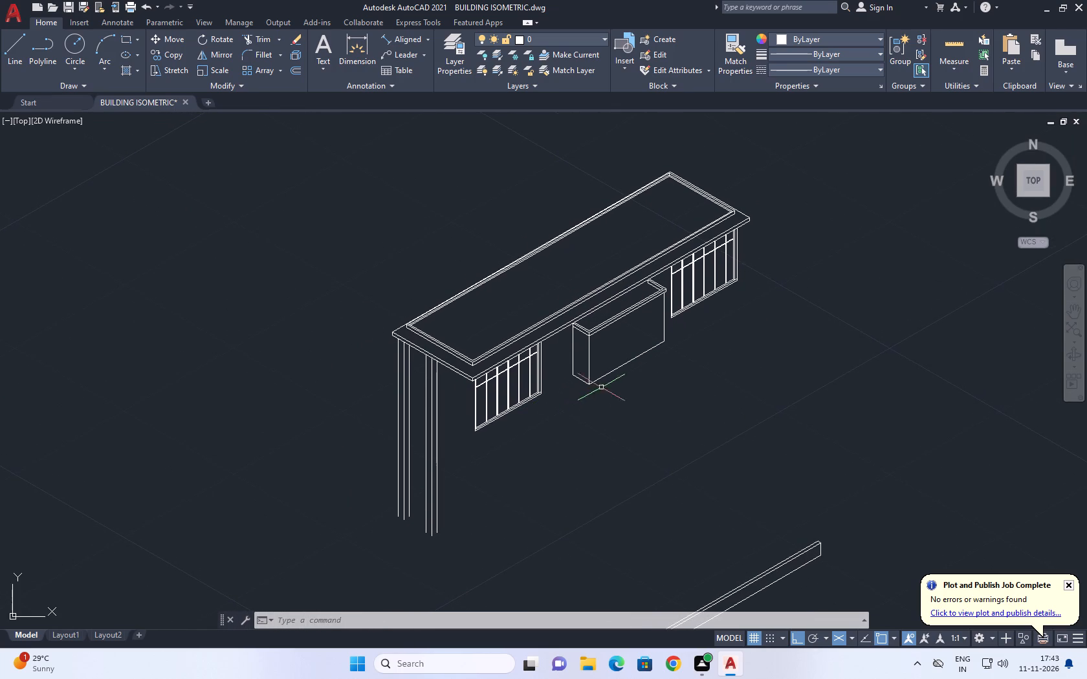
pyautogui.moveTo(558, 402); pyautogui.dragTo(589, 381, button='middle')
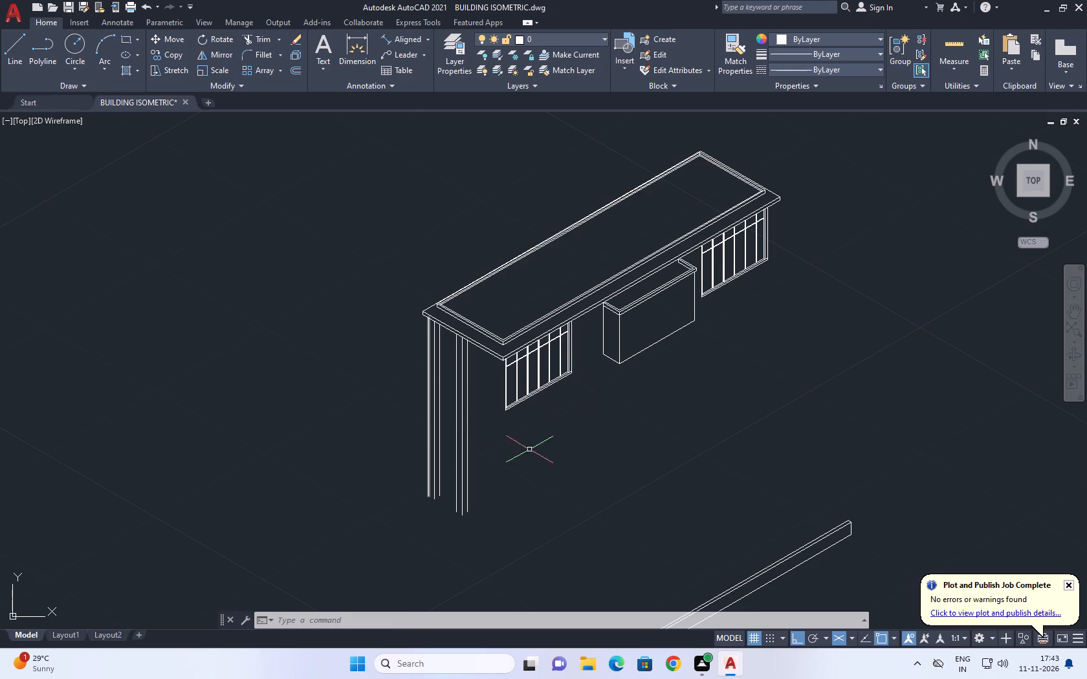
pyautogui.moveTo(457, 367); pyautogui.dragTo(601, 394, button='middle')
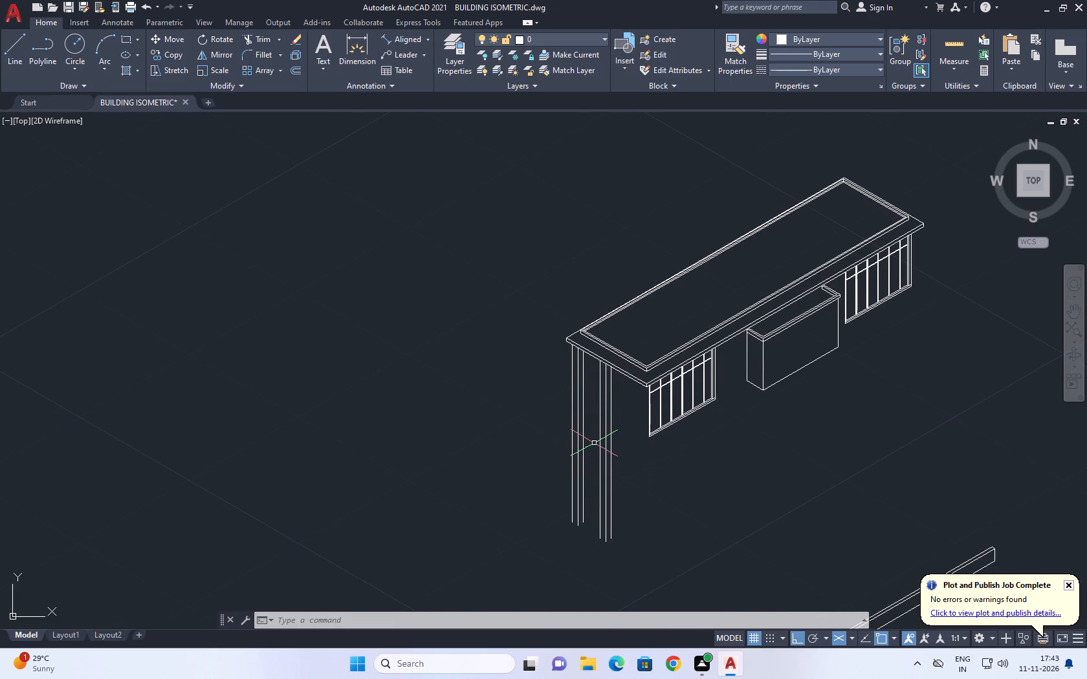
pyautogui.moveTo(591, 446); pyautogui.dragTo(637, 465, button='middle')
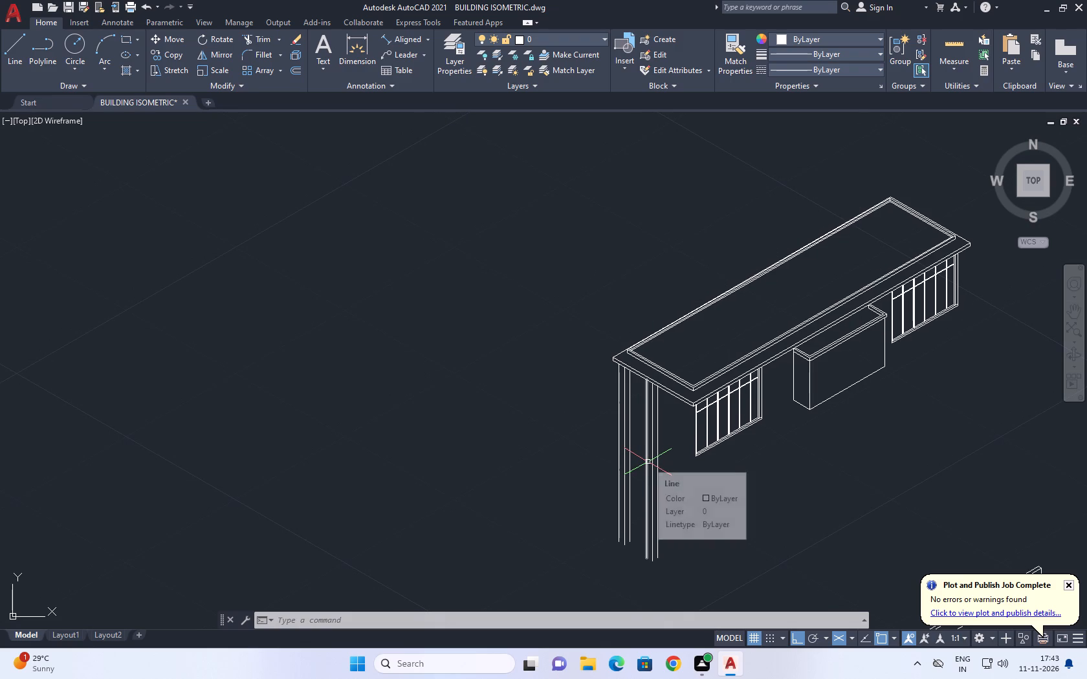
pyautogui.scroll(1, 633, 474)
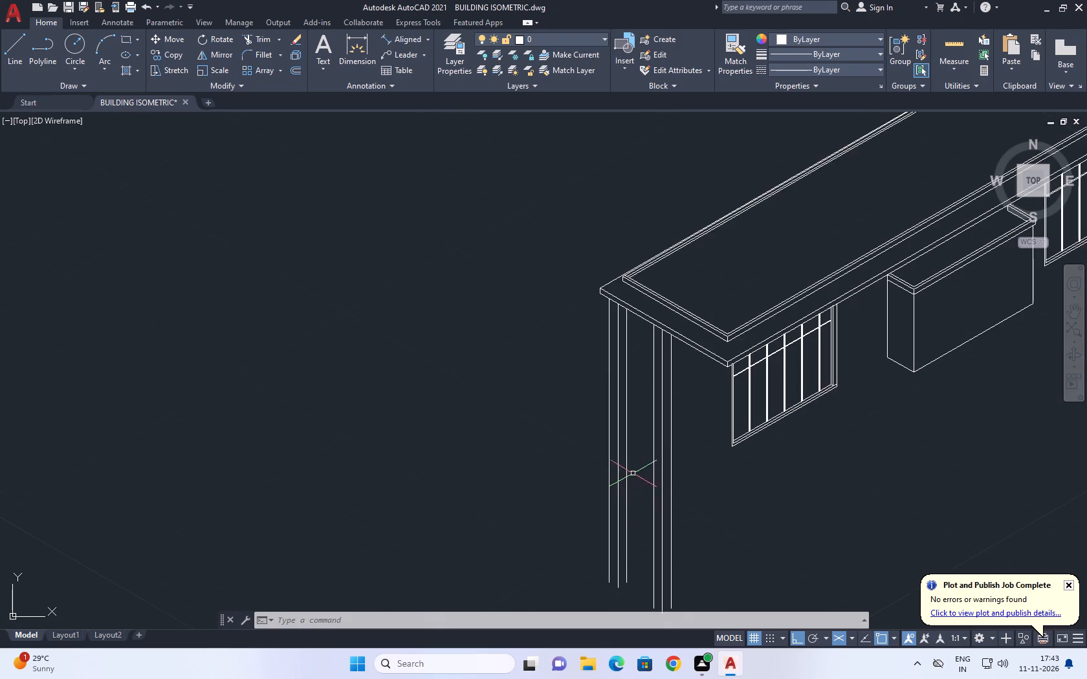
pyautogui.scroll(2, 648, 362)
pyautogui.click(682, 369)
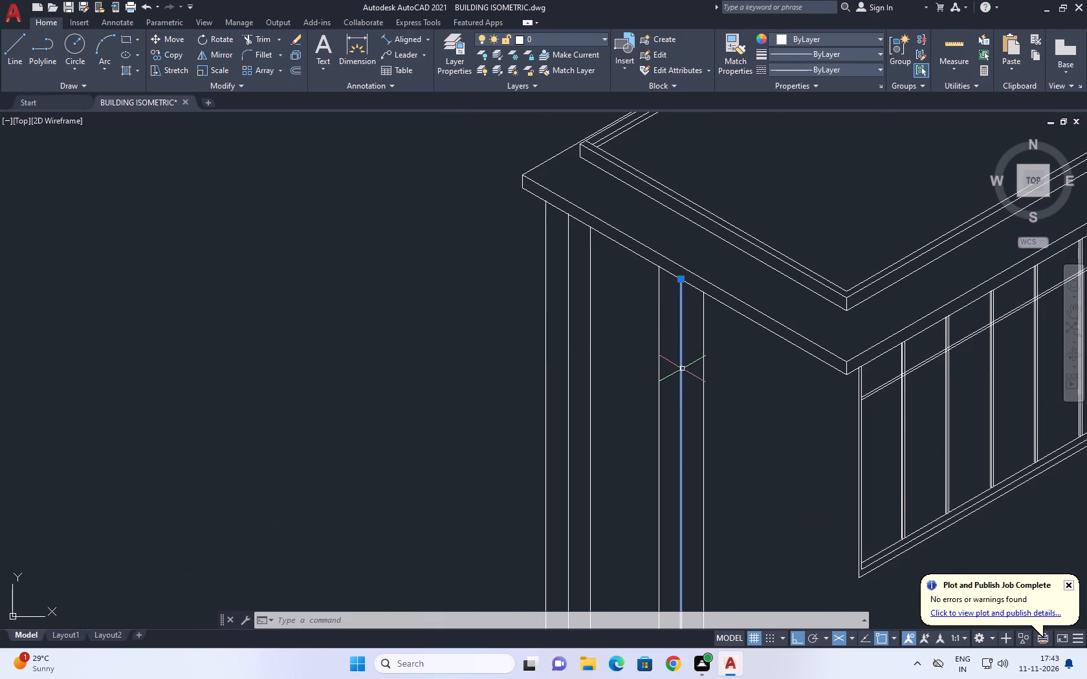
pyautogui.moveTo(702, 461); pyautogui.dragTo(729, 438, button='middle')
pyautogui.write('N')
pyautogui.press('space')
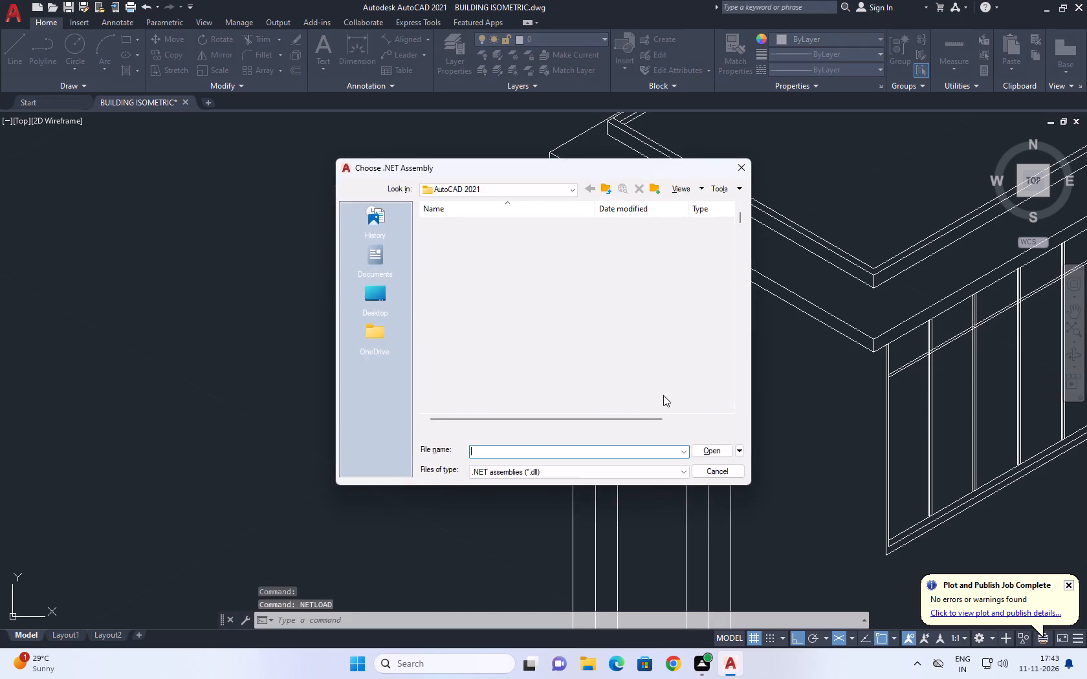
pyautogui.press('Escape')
# Move the rear column's middle vertical line 0.25 toward its outer line, along the 150° isometric axis.
pyautogui.scroll(1, 602, 314)
pyautogui.click(597, 284)
pyautogui.click(578, 296)
pyautogui.moveTo(599, 336); pyautogui.dragTo(603, 344, button='middle')
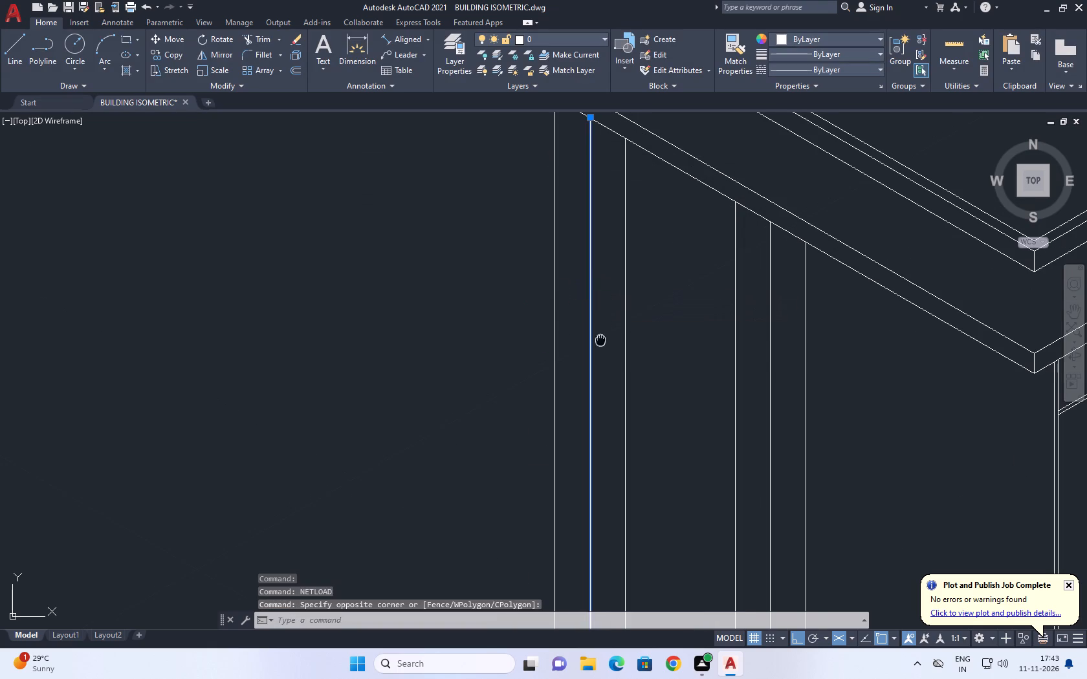
pyautogui.moveTo(603, 344); pyautogui.dragTo(622, 376, button='middle')
pyautogui.write('M')
pyautogui.press('space')
pyautogui.scroll(3, 628, 379)
pyautogui.click(626, 397)
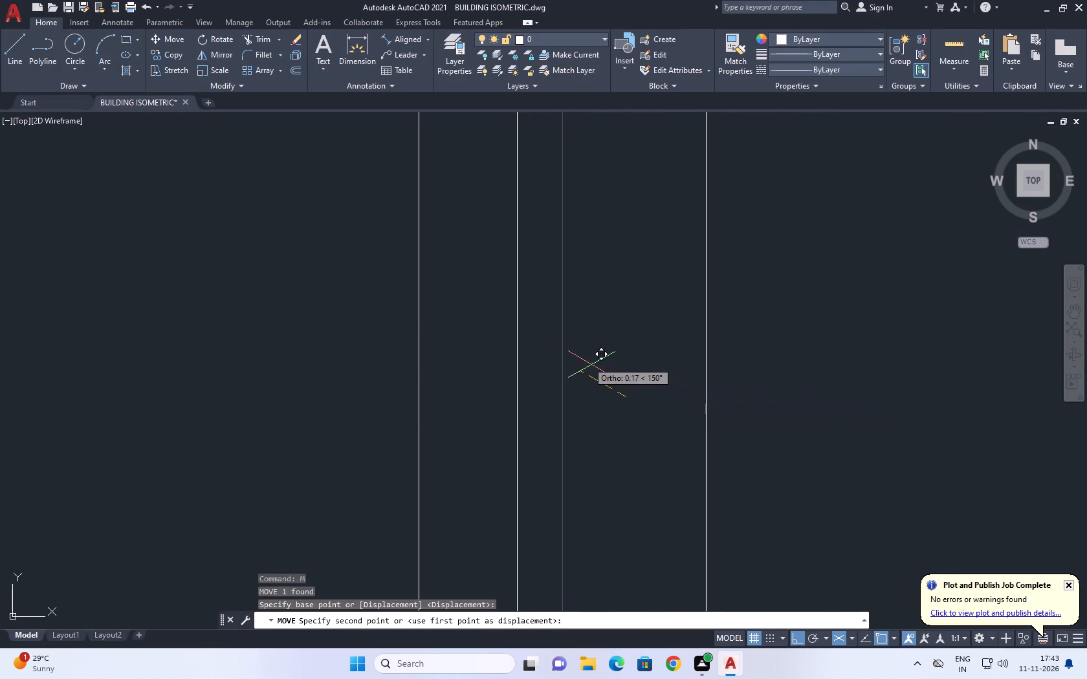
pyautogui.write('0.25')
pyautogui.press('Return')
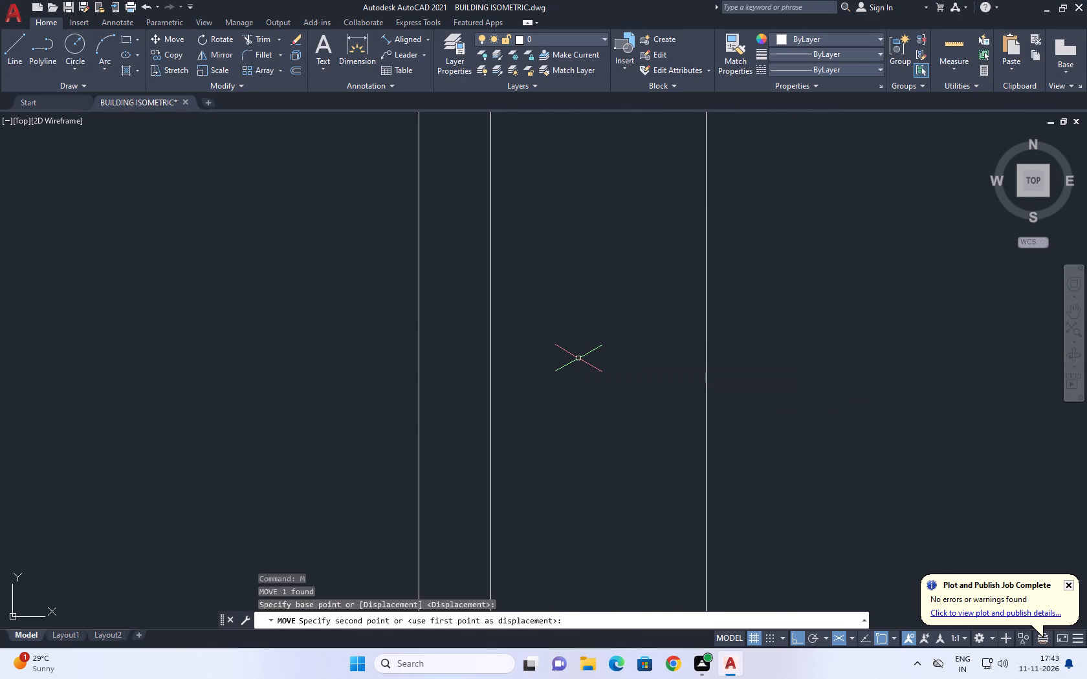
# Delete the rear column's vertical line nearest the front column.
pyautogui.scroll(-4, 578, 350)
pyautogui.click(615, 318)
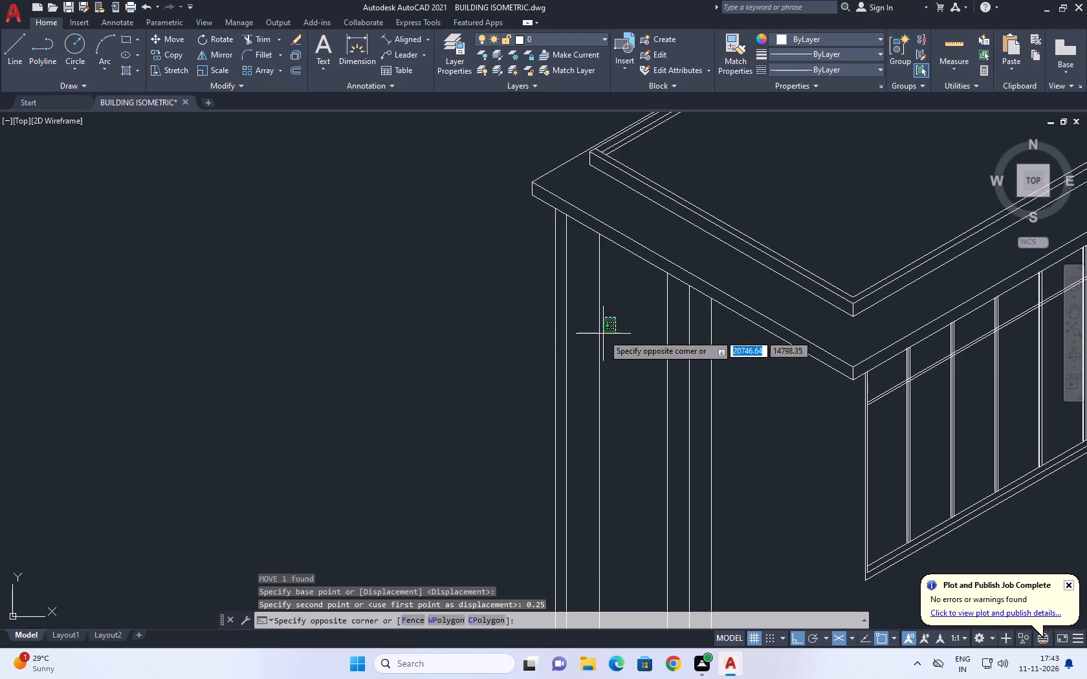
pyautogui.click(601, 338)
pyautogui.click(612, 322)
pyautogui.click(593, 336)
pyautogui.moveTo(613, 343); pyautogui.dragTo(635, 376, button='middle')
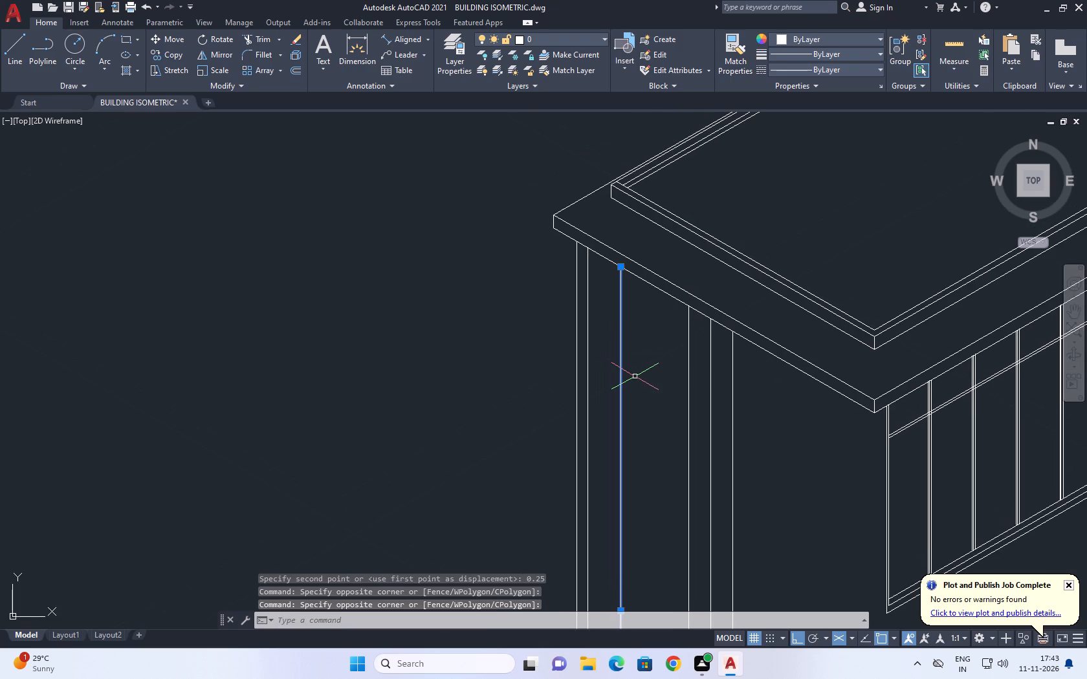
pyautogui.press('Delete')
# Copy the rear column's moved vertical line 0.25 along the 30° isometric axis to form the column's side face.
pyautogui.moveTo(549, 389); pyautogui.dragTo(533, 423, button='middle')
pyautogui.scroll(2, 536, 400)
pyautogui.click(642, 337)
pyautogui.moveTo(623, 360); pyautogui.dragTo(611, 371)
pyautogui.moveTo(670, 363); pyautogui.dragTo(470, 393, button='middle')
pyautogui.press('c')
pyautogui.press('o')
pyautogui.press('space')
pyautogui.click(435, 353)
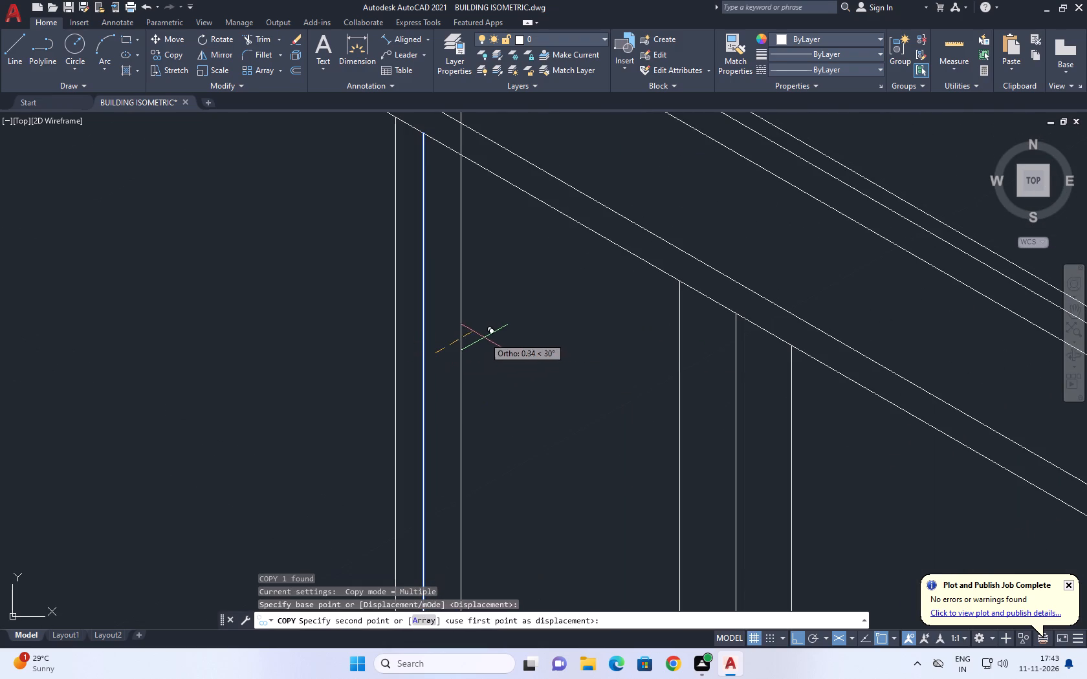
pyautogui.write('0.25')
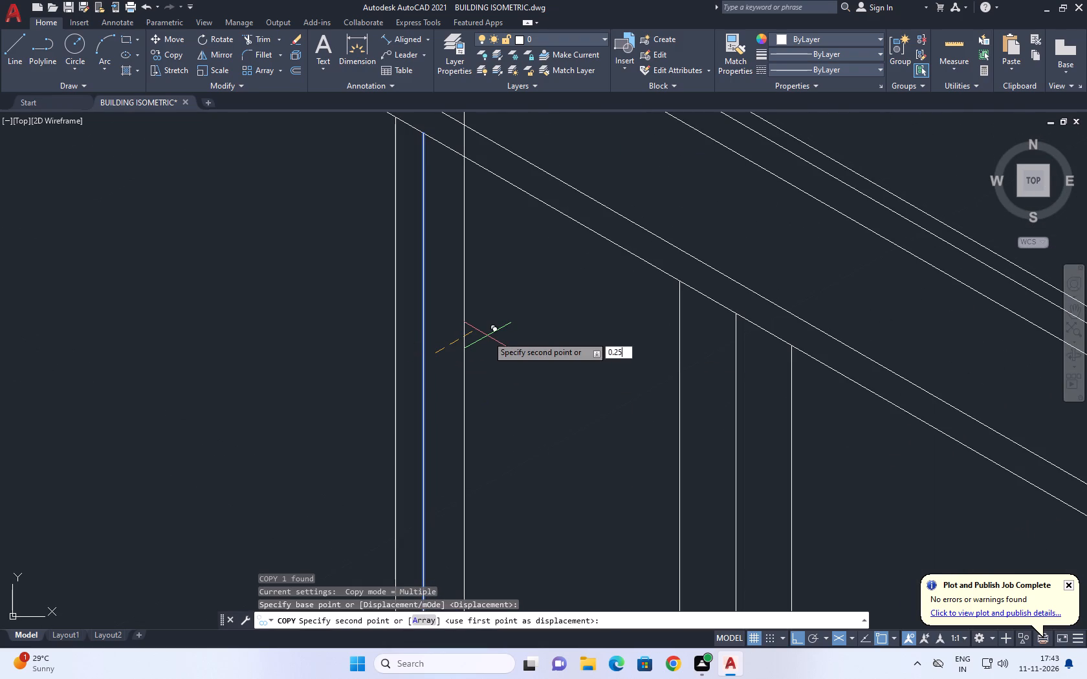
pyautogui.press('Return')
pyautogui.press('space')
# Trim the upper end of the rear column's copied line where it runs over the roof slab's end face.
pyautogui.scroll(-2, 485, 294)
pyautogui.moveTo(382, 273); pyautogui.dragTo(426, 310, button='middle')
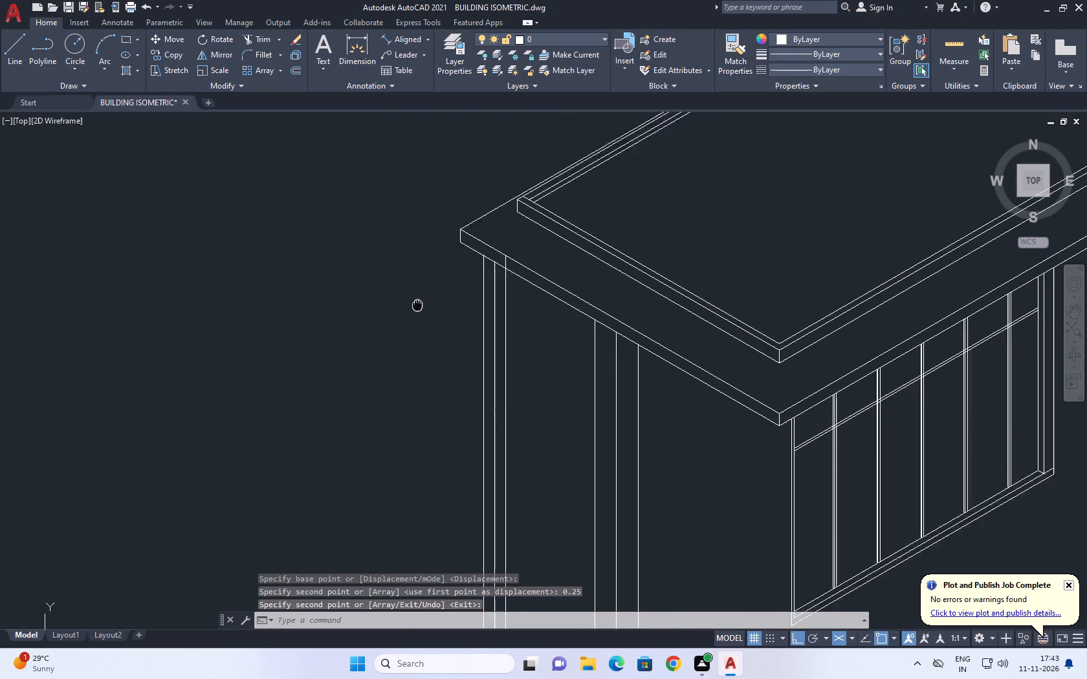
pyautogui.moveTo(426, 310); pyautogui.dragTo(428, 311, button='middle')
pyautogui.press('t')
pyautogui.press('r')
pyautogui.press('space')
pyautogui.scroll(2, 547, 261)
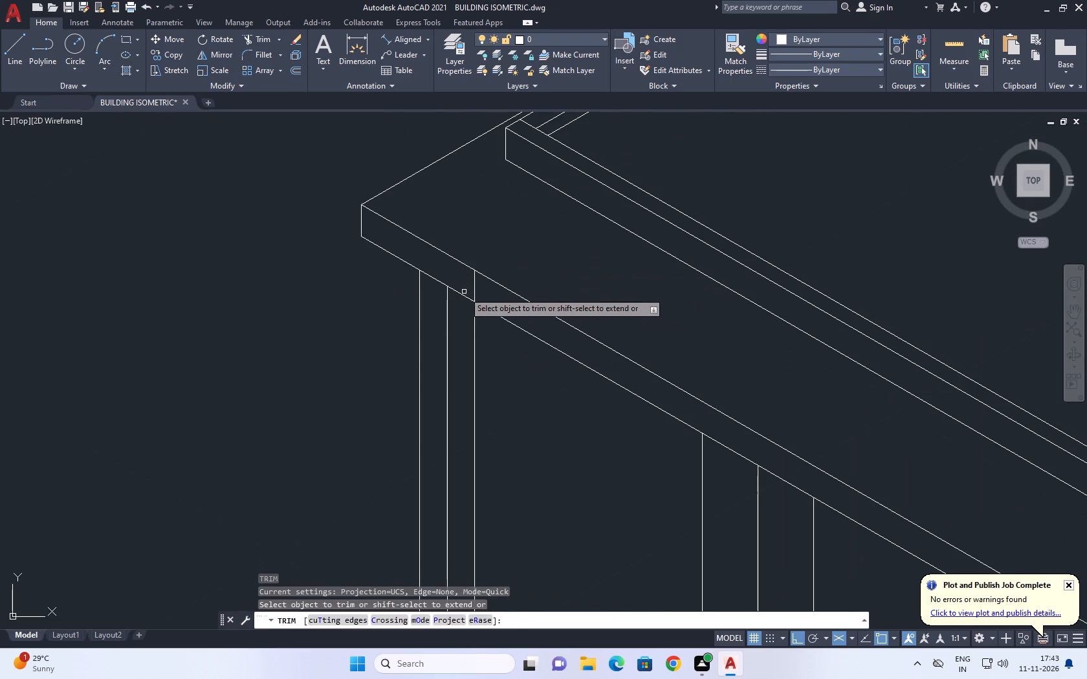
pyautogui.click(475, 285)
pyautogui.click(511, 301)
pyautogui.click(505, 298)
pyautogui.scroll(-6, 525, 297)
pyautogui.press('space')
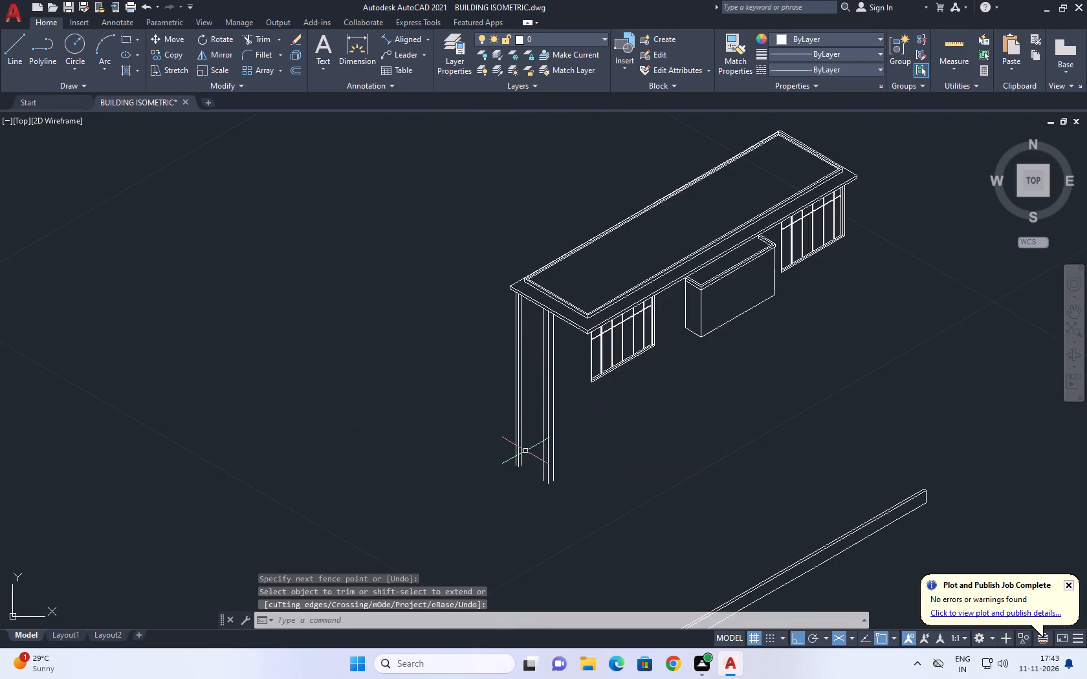
# Delete the front column's middle vertical line and the one nearest the window, keeping only its outer line.
pyautogui.scroll(1, 525, 484)
pyautogui.scroll(1, 575, 421)
pyautogui.click(571, 371)
pyautogui.click(550, 405)
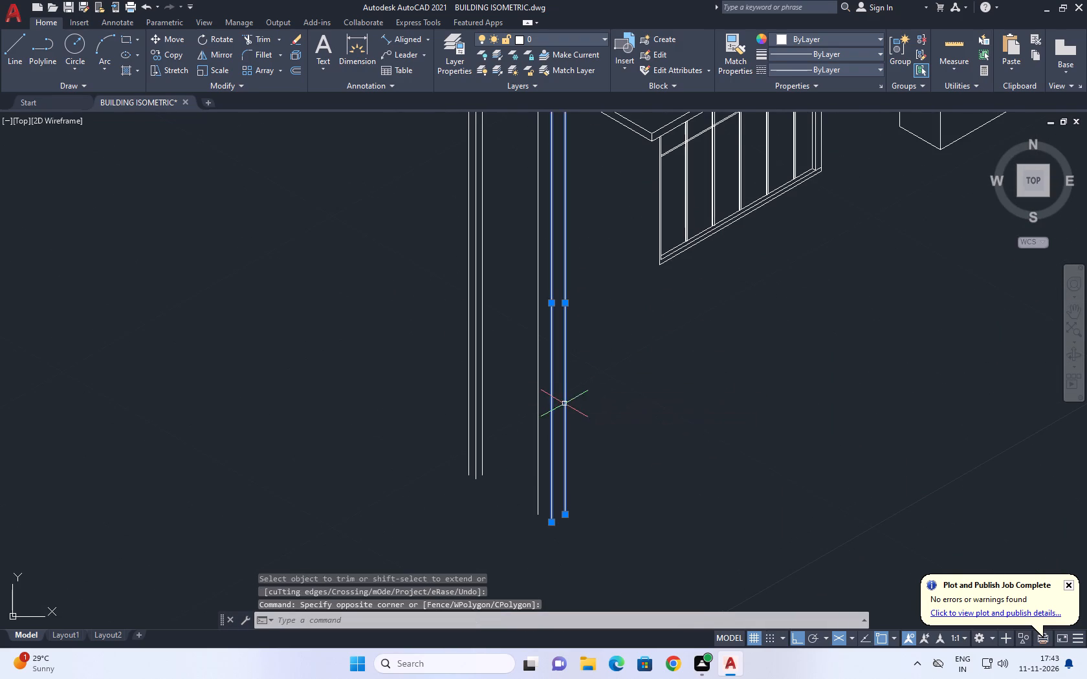
pyautogui.press('Delete')
# Copy the front column's remaining vertical line 0.25 toward the window side, parallel to the roof's short edge.
pyautogui.click(569, 376)
pyautogui.moveTo(502, 367); pyautogui.dragTo(496, 366)
pyautogui.moveTo(549, 352); pyautogui.dragTo(562, 389, button='middle')
pyautogui.write('CO')
pyautogui.press('space')
pyautogui.click(549, 367)
pyautogui.write('0.25')
pyautogui.press('Return')
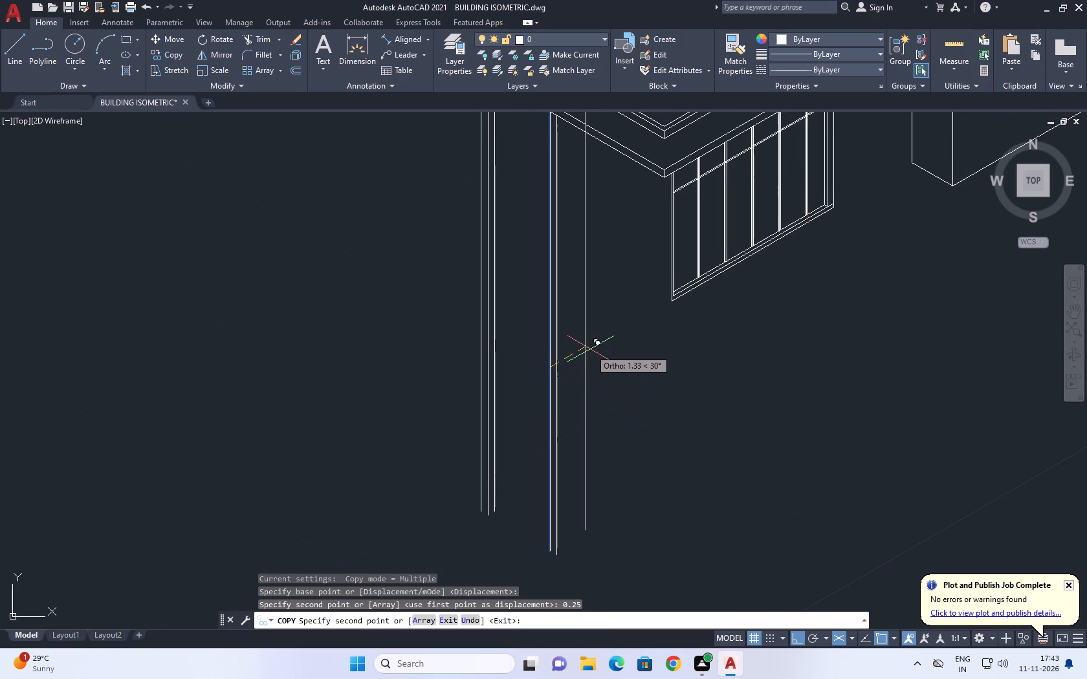
pyautogui.press('Escape')
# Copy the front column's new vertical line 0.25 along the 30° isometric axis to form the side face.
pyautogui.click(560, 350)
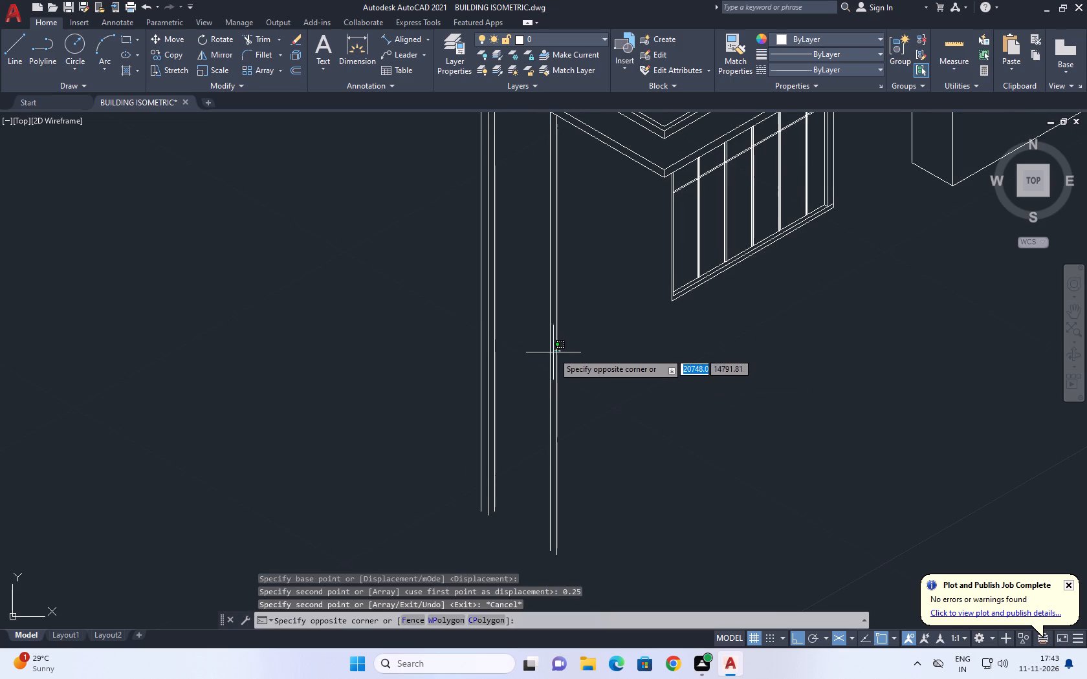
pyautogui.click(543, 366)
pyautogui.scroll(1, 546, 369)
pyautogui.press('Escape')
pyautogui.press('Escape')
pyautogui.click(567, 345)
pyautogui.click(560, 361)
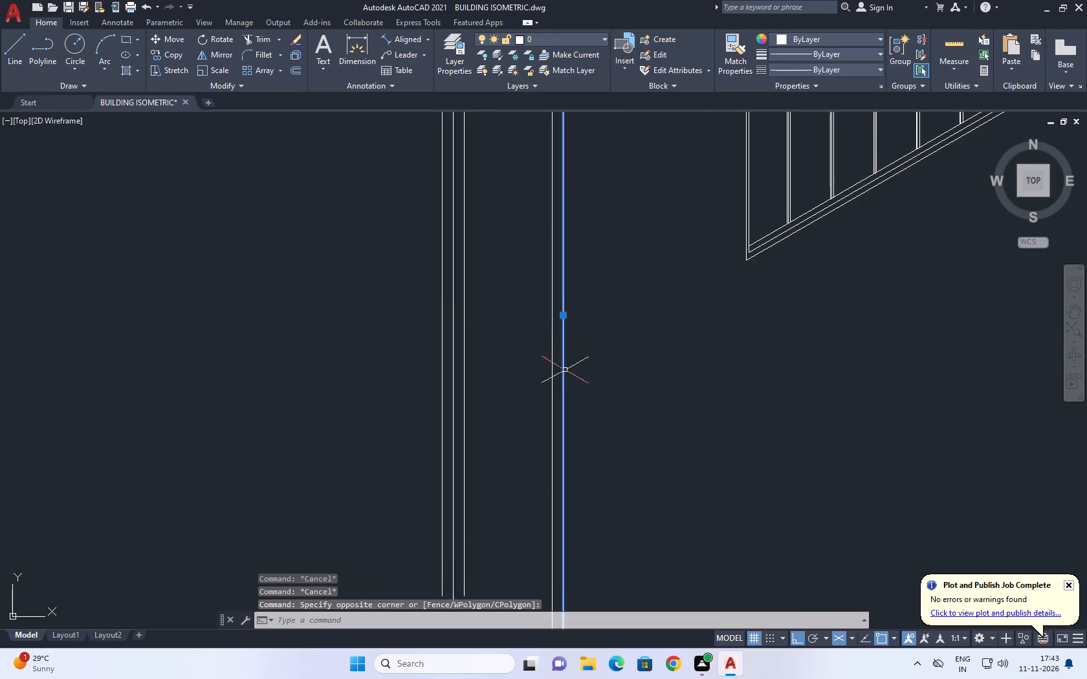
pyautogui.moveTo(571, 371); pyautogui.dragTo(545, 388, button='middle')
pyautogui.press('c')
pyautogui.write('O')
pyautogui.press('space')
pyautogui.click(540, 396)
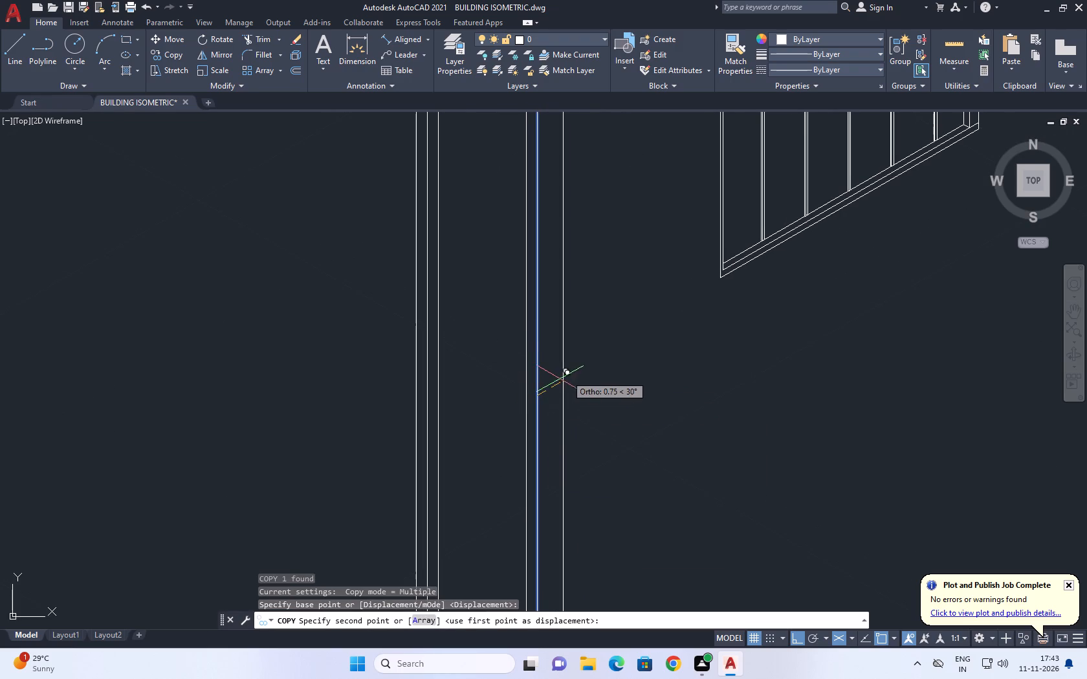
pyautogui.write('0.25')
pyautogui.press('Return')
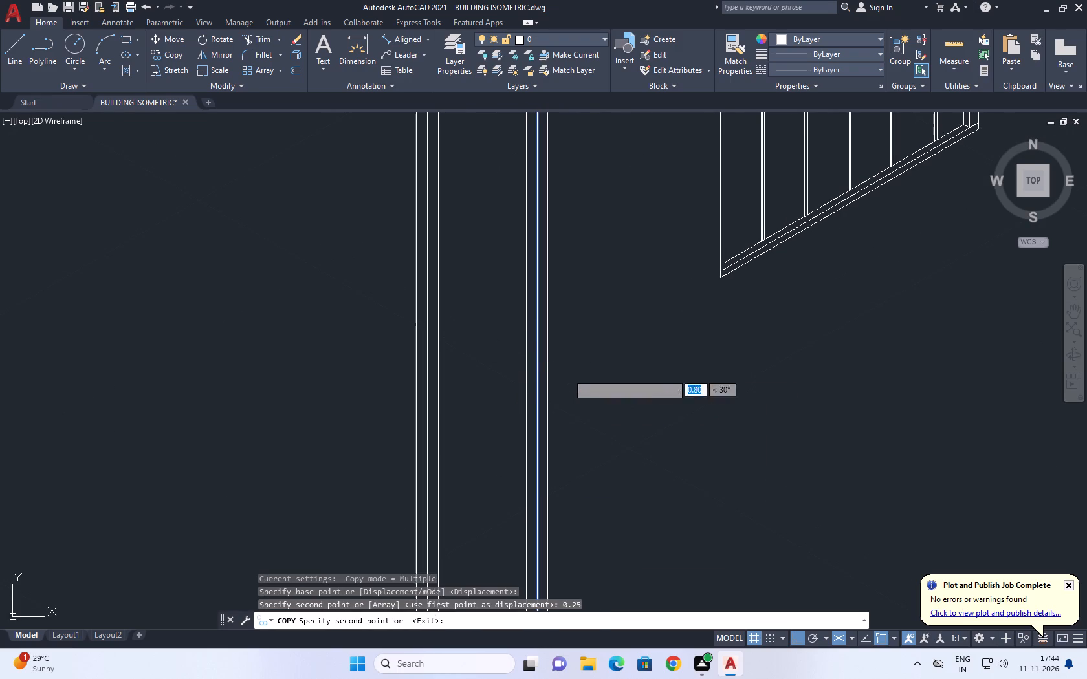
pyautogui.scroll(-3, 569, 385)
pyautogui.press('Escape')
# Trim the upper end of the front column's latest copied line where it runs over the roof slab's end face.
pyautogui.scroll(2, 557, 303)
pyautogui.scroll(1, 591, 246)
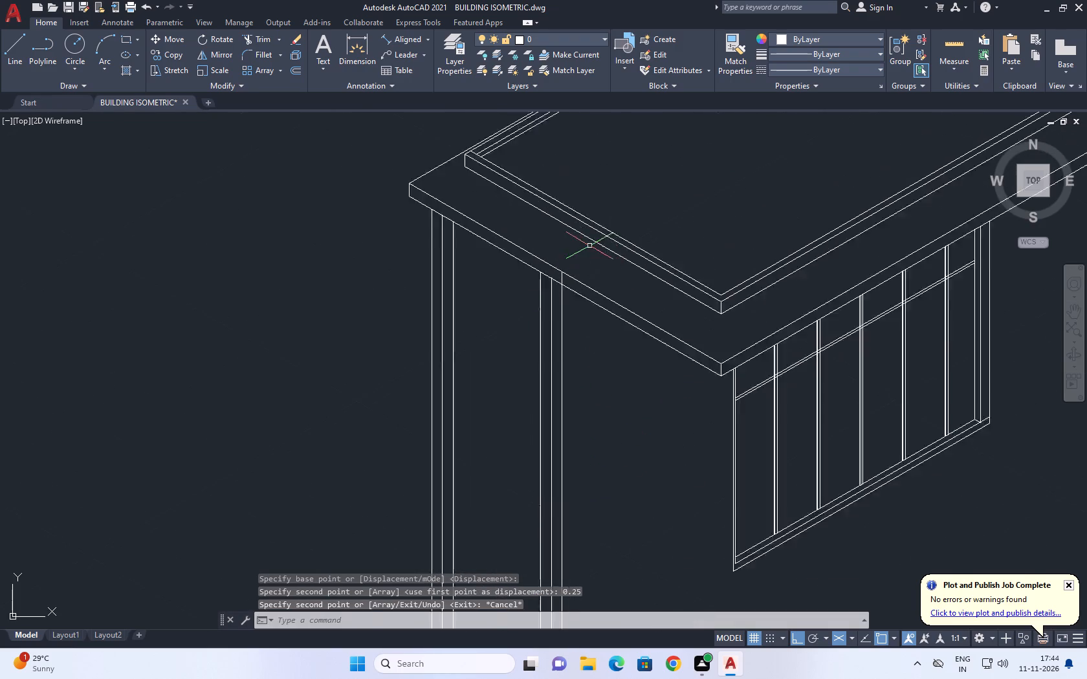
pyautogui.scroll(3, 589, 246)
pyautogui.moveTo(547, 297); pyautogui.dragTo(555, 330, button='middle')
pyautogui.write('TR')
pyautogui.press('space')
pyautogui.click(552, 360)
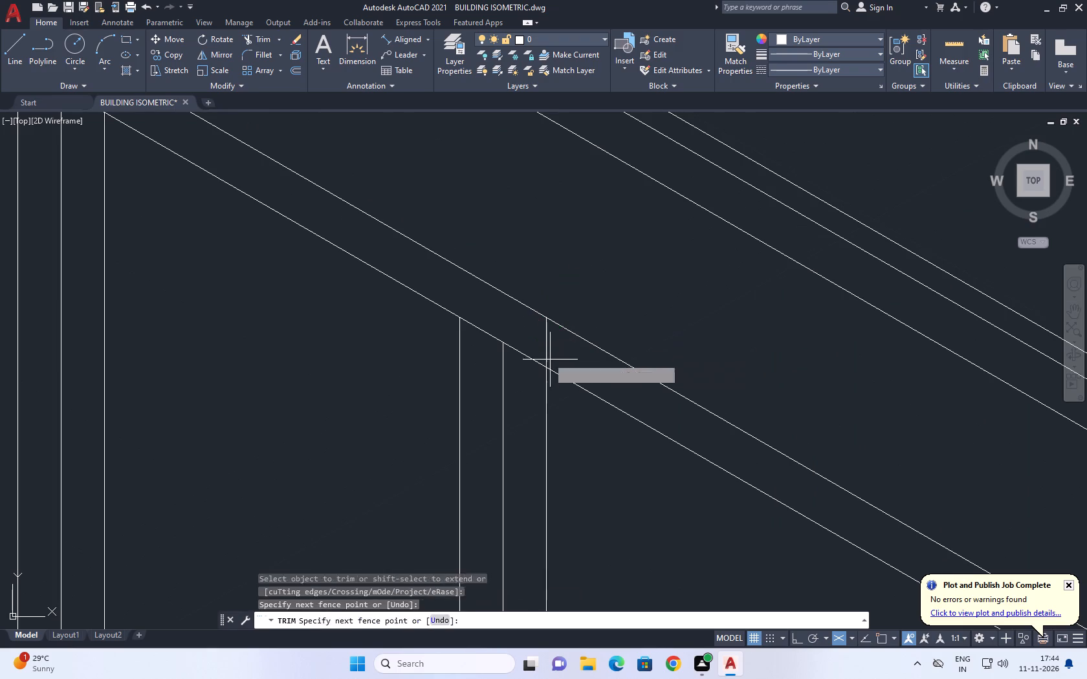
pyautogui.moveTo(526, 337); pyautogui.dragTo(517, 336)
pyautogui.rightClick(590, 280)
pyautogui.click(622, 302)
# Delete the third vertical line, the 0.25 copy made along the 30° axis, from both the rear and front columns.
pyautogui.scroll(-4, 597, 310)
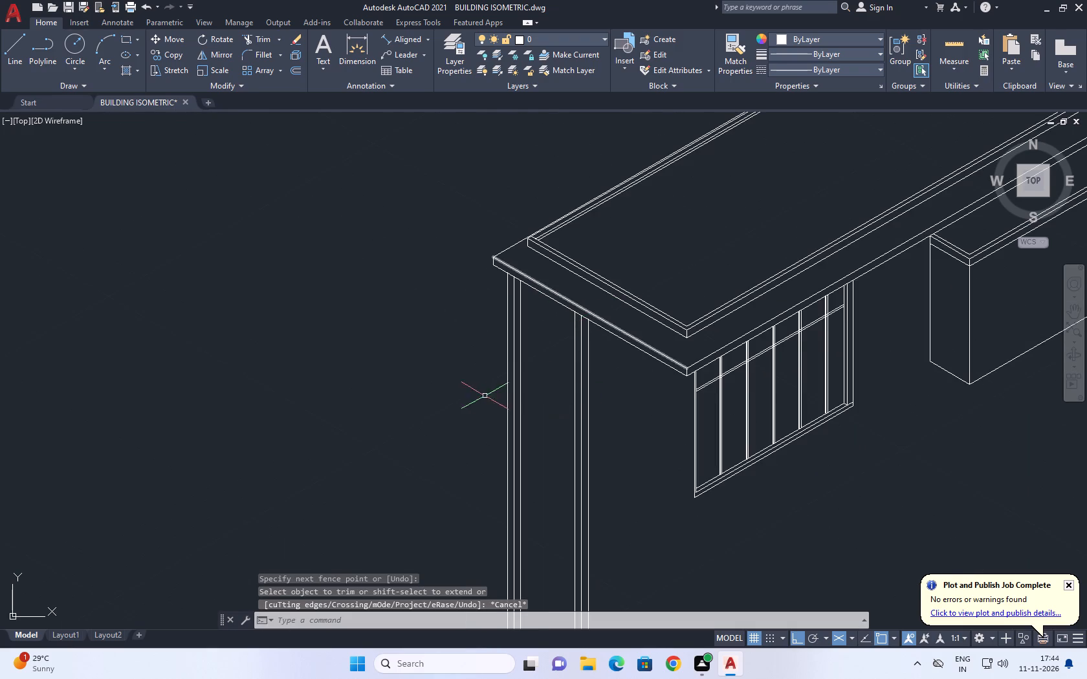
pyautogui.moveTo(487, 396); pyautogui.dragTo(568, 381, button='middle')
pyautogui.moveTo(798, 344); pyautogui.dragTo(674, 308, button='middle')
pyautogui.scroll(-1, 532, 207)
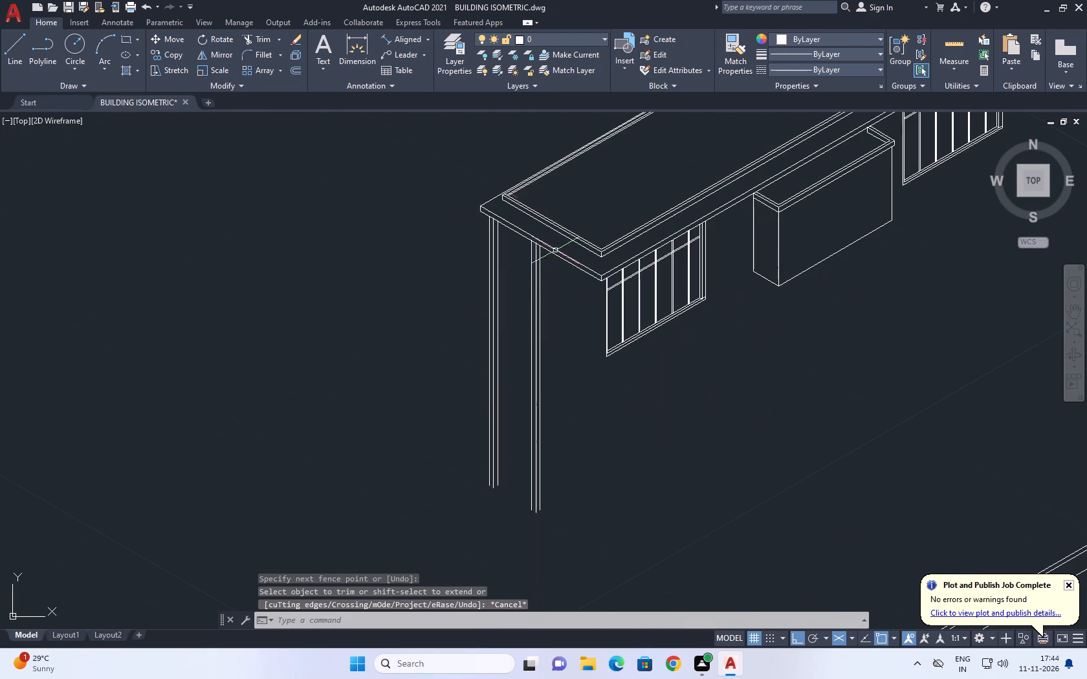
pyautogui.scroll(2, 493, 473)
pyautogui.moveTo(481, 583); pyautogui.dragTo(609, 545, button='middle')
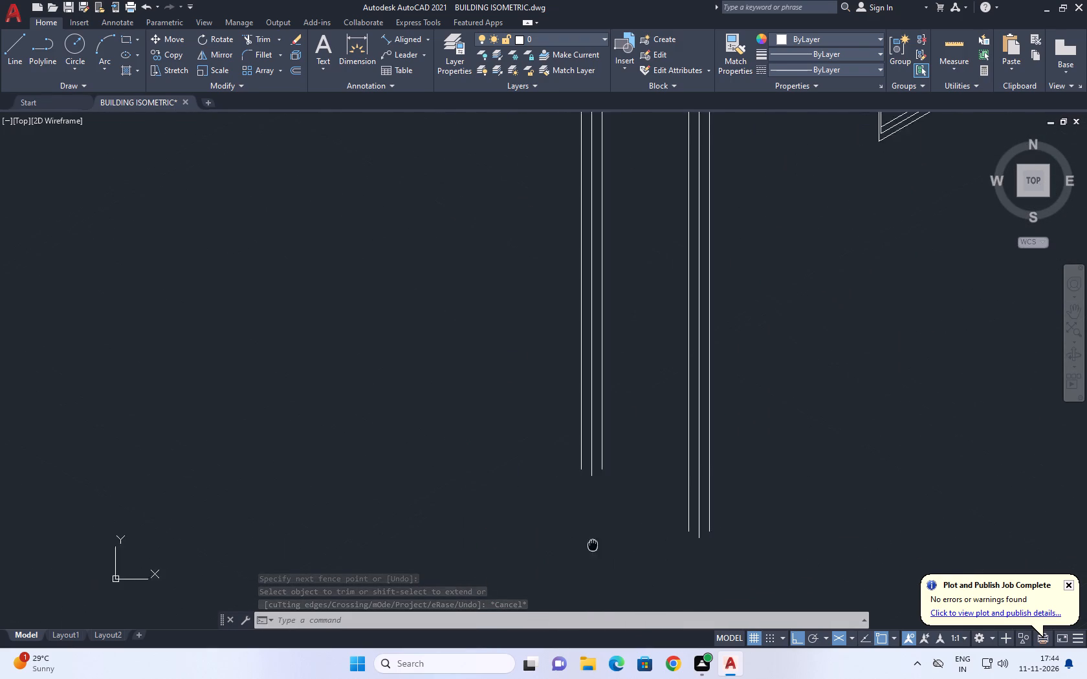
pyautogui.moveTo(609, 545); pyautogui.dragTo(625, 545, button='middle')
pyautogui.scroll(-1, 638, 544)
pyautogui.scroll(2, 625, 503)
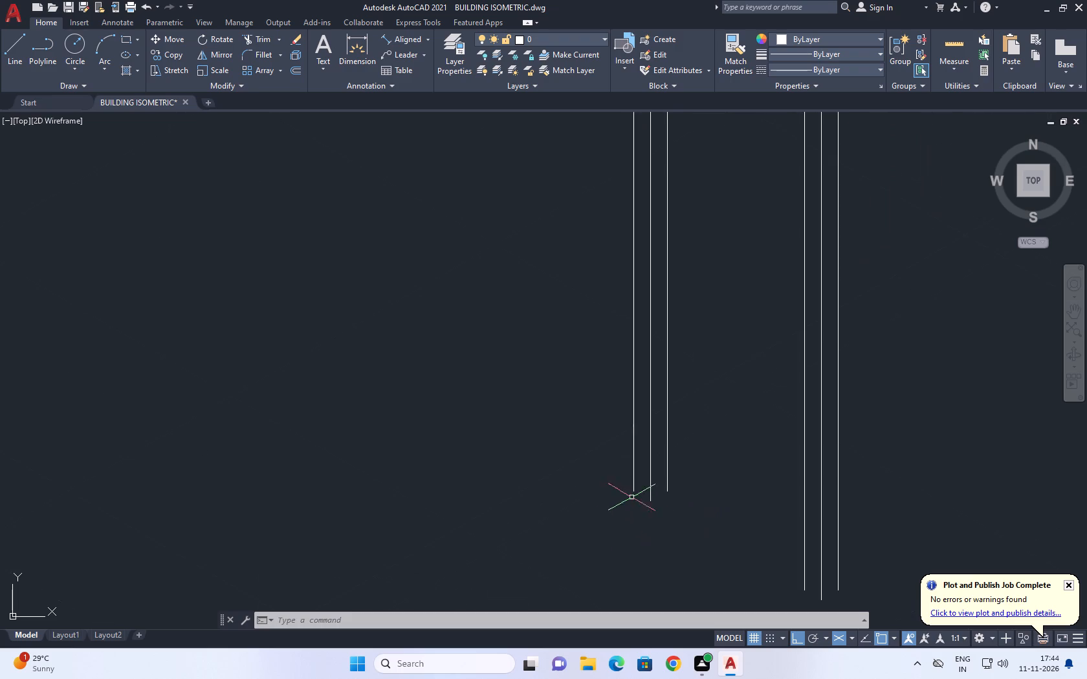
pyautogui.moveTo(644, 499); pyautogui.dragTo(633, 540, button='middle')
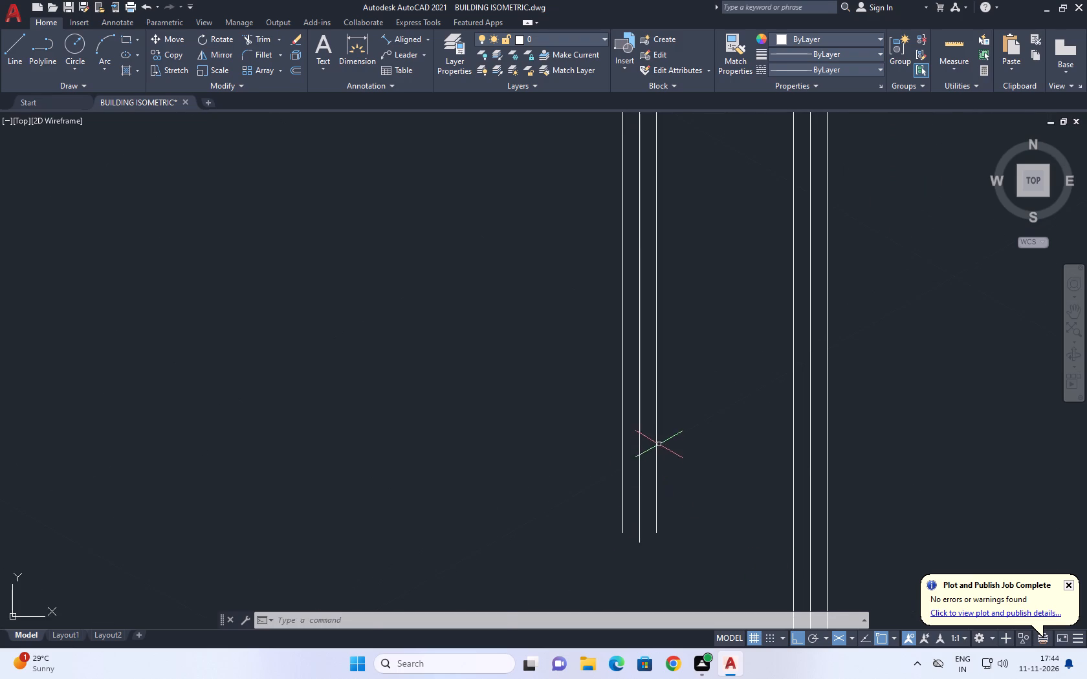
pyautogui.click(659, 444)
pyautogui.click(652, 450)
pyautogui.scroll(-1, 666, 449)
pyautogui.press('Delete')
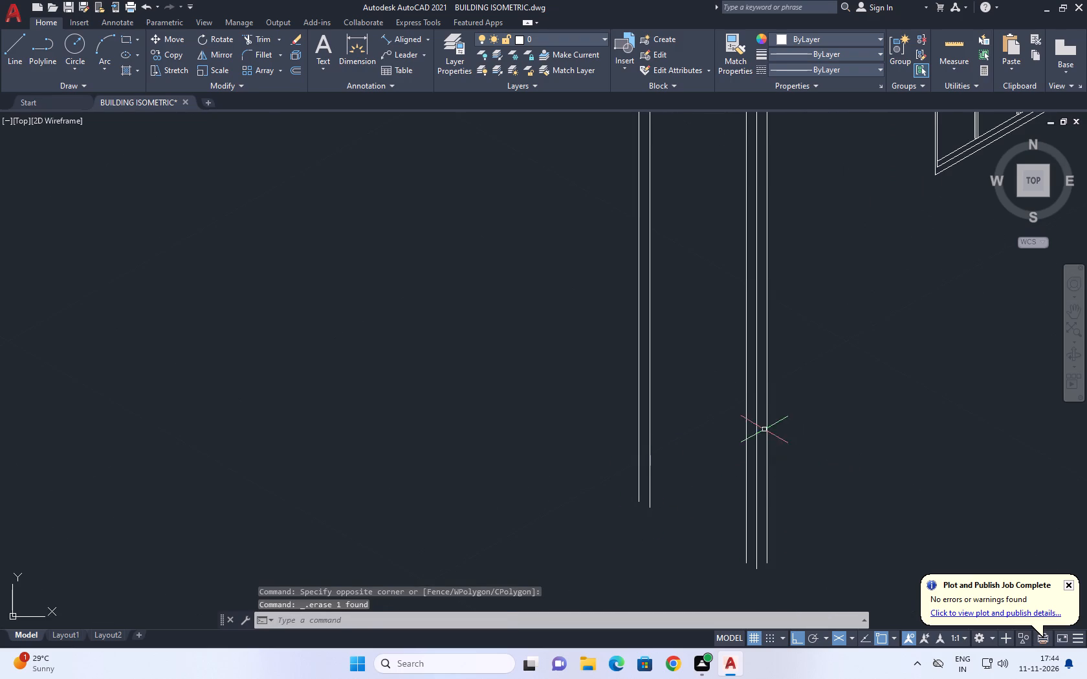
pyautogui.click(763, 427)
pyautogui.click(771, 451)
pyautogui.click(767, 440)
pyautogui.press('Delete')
# Copy the rear column's inner vertical line 0.5 along the 30° isometric axis to form its side face.
pyautogui.scroll(-1, 688, 476)
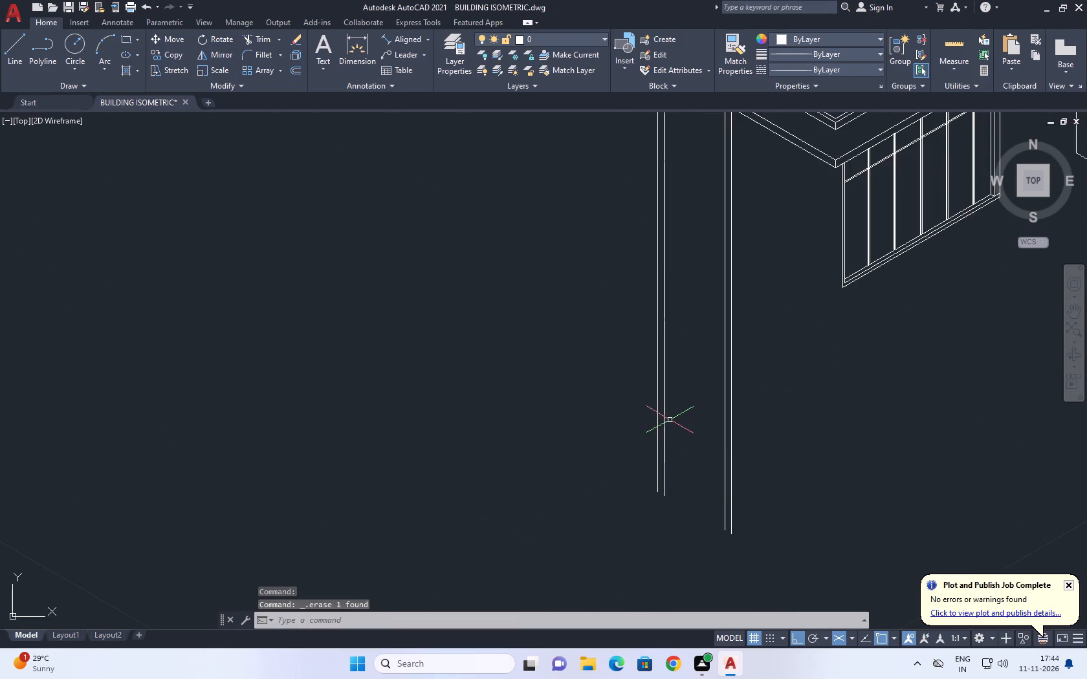
pyautogui.scroll(1, 670, 420)
pyautogui.click(662, 420)
pyautogui.moveTo(729, 433); pyautogui.dragTo(668, 495, button='middle')
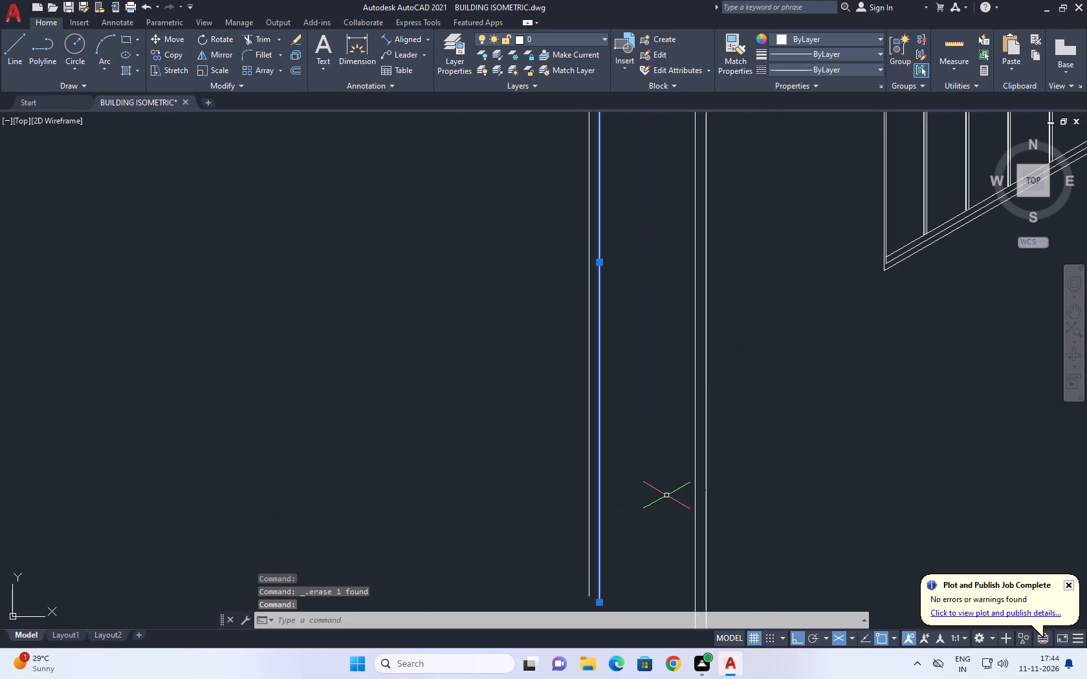
pyautogui.press('c')
pyautogui.press('o')
pyautogui.press('space')
pyautogui.click(625, 488)
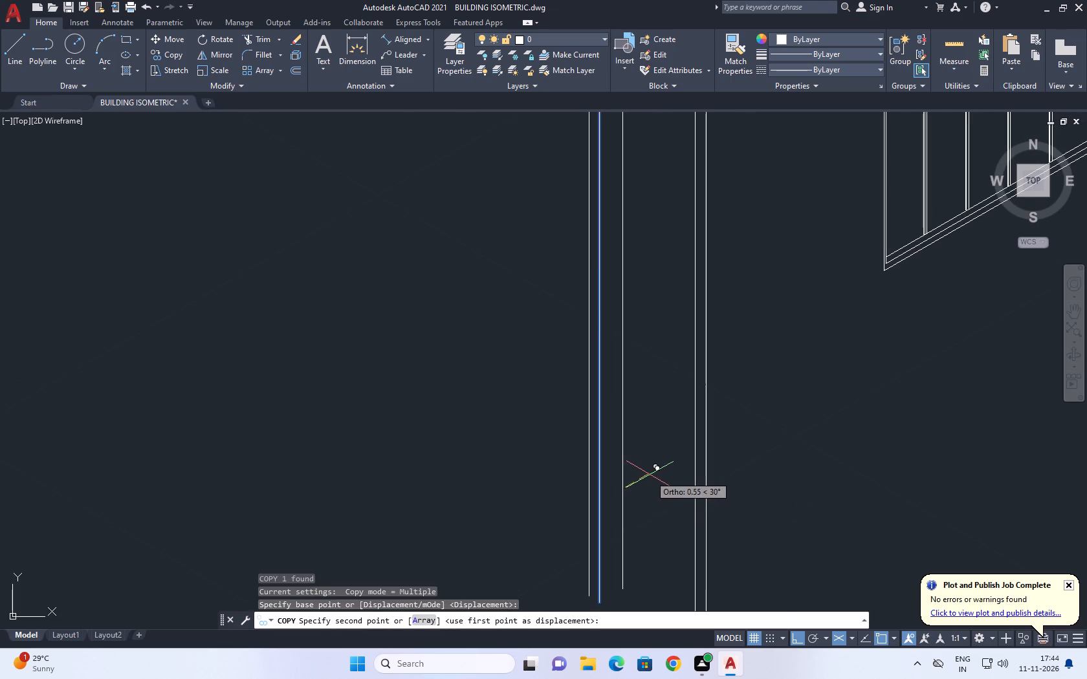
pyautogui.press('0')
pyautogui.press('.')
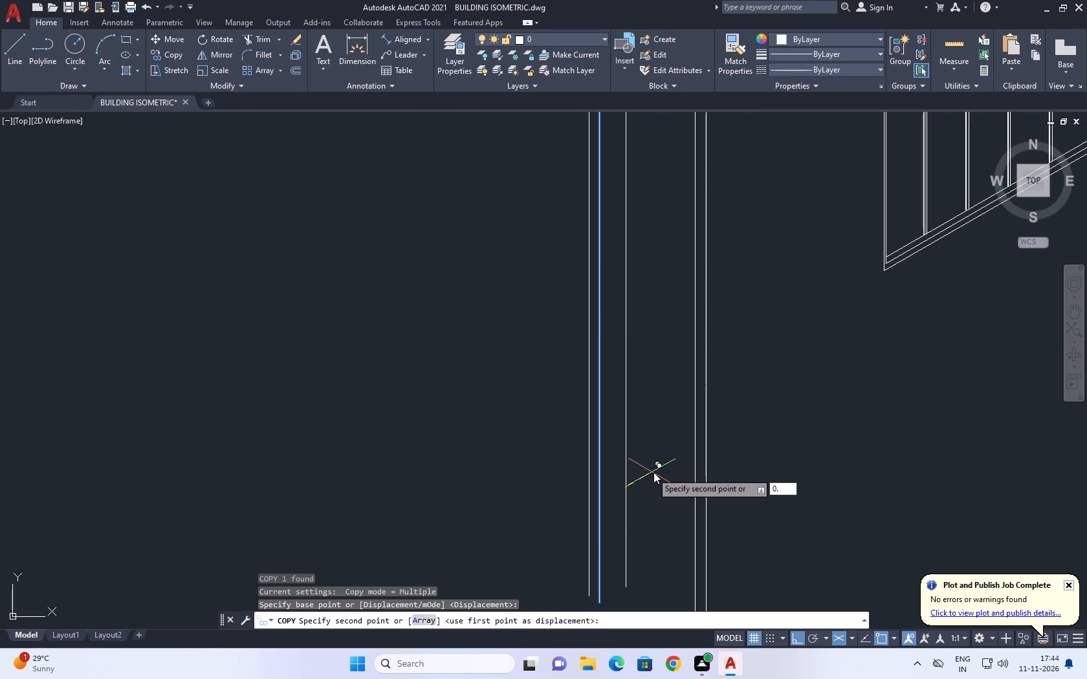
pyautogui.press('5')
pyautogui.press('Return')
pyautogui.press('space')
# Copy the front column's inner vertical line 0.5 along the 30° isometric axis to form its side face.
pyautogui.click(705, 458)
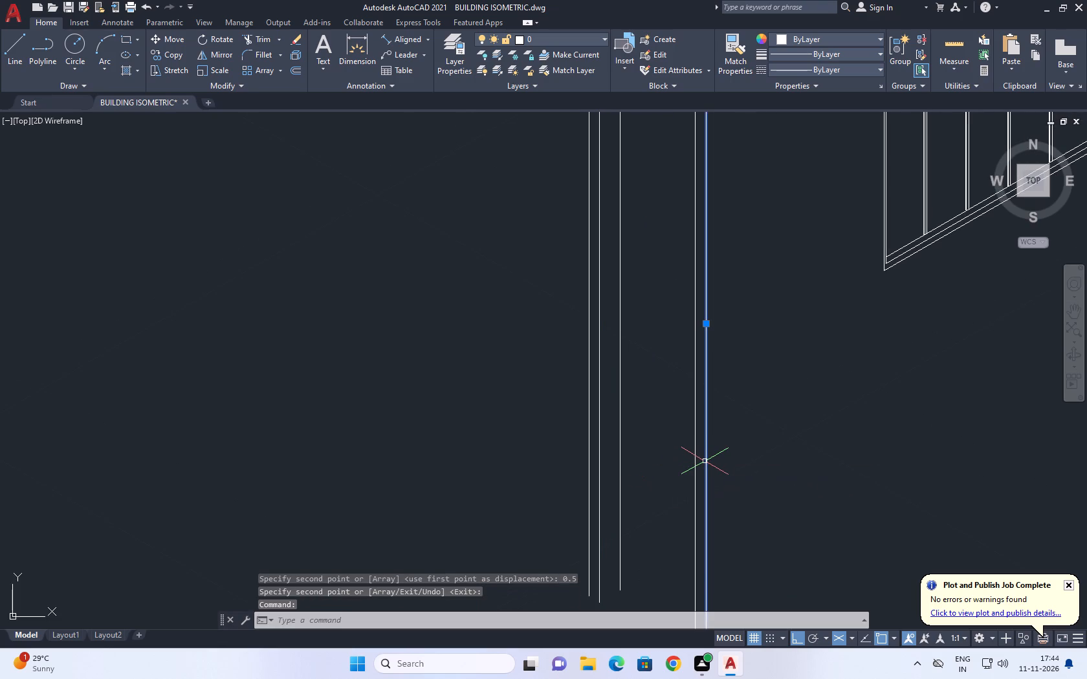
pyautogui.write('CO')
pyautogui.press('space')
pyautogui.click(705, 467)
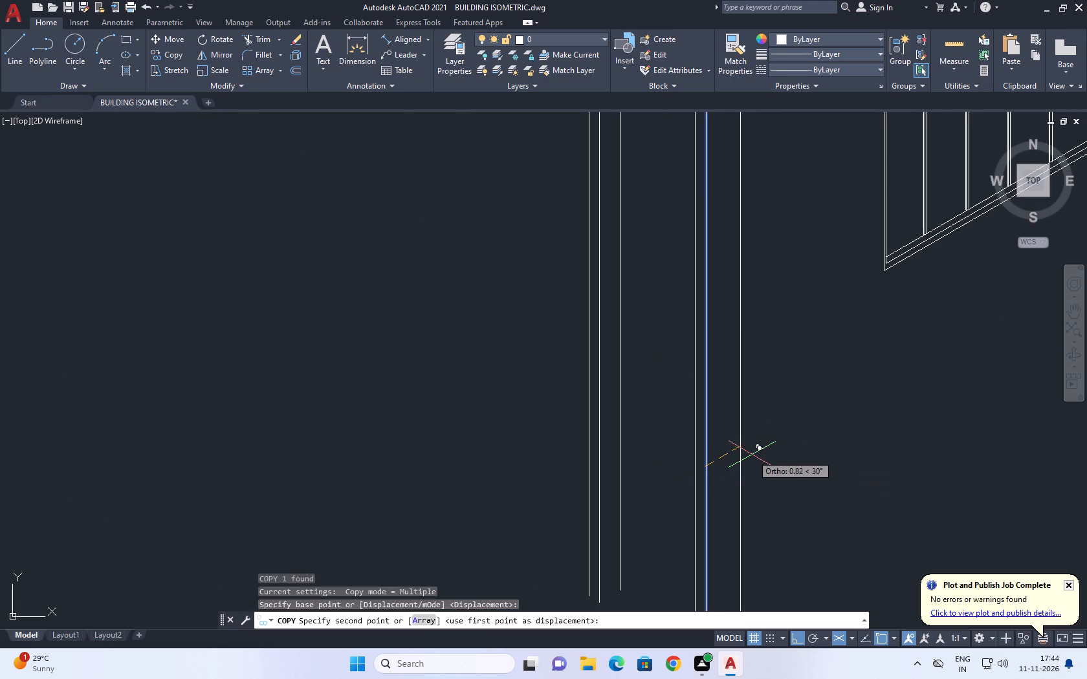
pyautogui.write('0.5')
pyautogui.press('Return')
pyautogui.press('space')
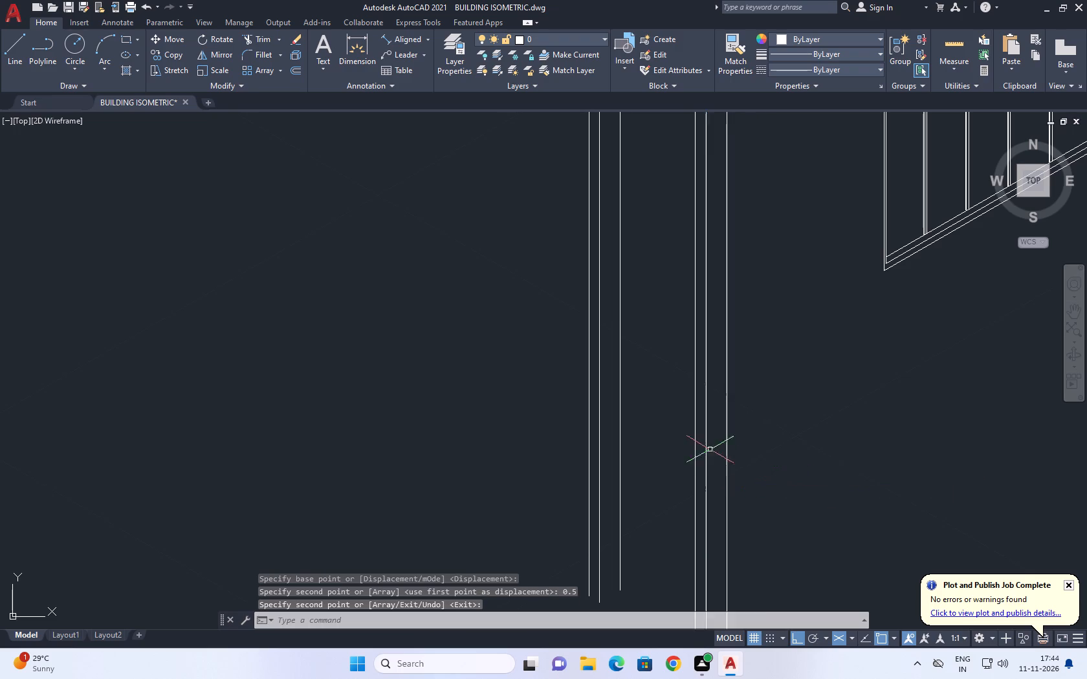
# Trim the upper ends of both columns' new vertical lines where they run over and past the roof slab's end face.
pyautogui.scroll(-2, 708, 448)
pyautogui.moveTo(758, 367); pyautogui.dragTo(718, 438, button='middle')
pyautogui.write('TR')
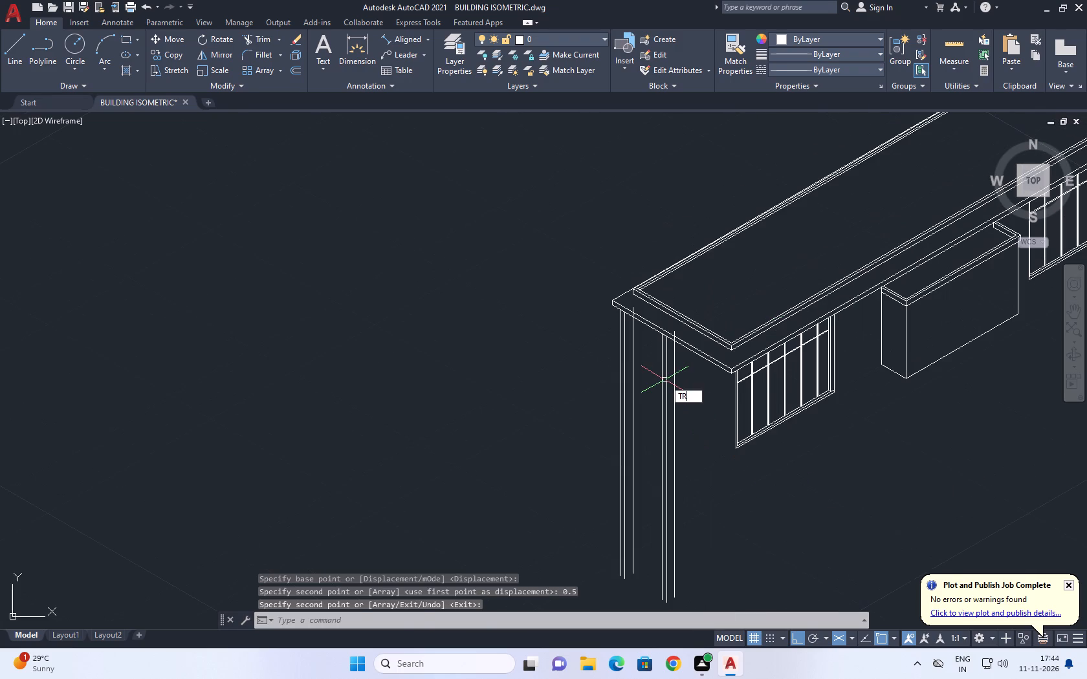
pyautogui.press('space')
pyautogui.scroll(3, 674, 357)
pyautogui.scroll(2, 646, 274)
pyautogui.moveTo(666, 282); pyautogui.dragTo(680, 290)
pyautogui.click(740, 320)
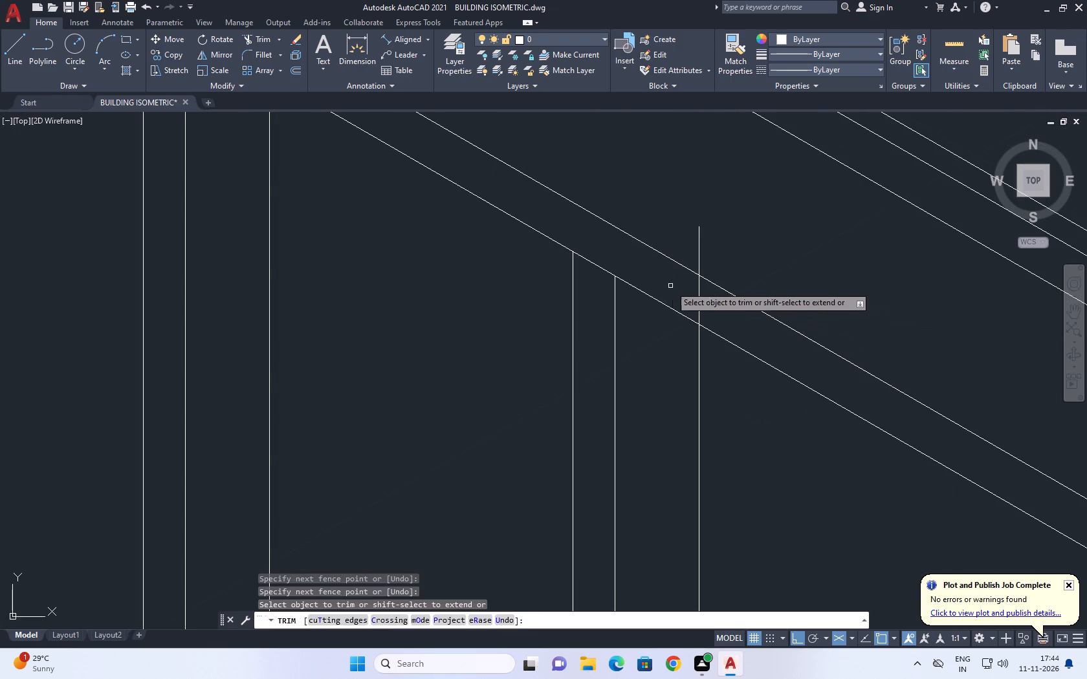
pyautogui.click(659, 282)
pyautogui.click(763, 333)
pyautogui.click(736, 228)
pyautogui.click(639, 233)
pyautogui.scroll(-4, 682, 241)
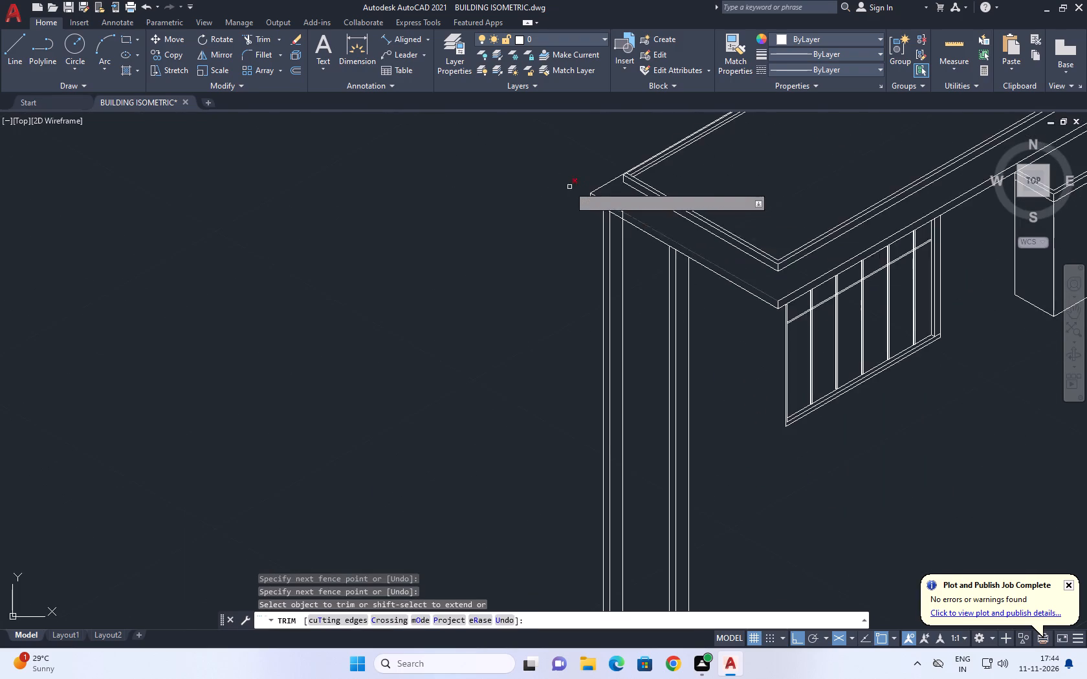
pyautogui.scroll(6, 569, 184)
pyautogui.click(714, 416)
pyautogui.moveTo(626, 372); pyautogui.dragTo(610, 372)
pyautogui.click(747, 262)
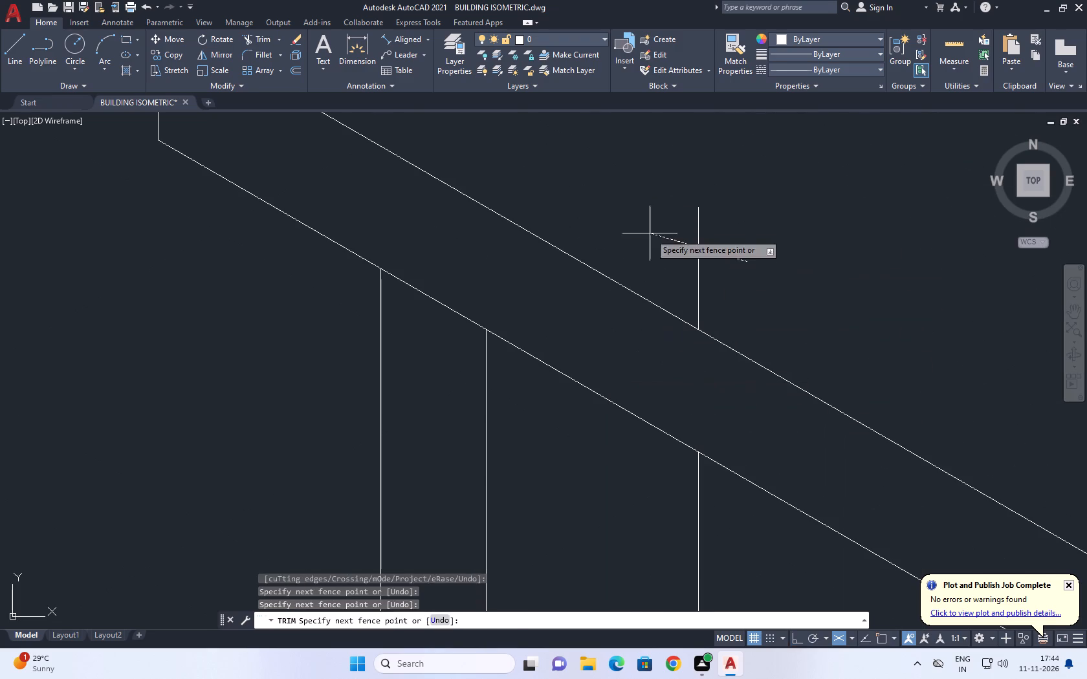
pyautogui.click(597, 211)
pyautogui.scroll(-10, 546, 266)
pyautogui.press('space')
# Draw the two bottom edges of the rear column, joining the lower ends of its three vertical lines.
pyautogui.scroll(4, 556, 409)
pyautogui.moveTo(525, 479); pyautogui.dragTo(525, 480, button='middle')
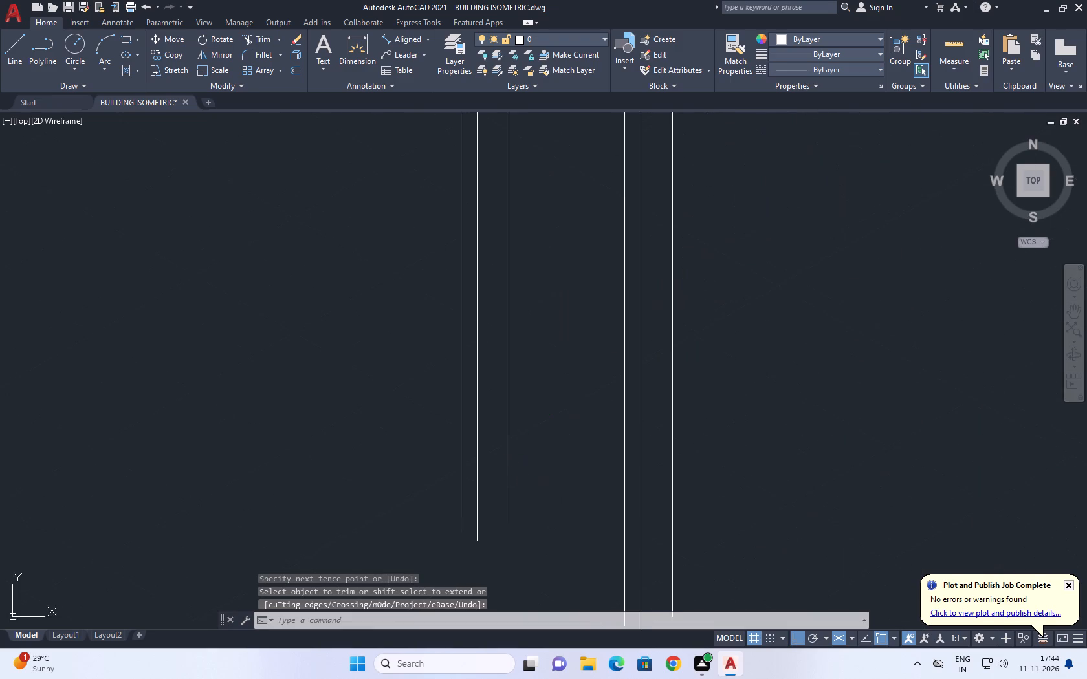
pyautogui.moveTo(525, 480); pyautogui.dragTo(594, 493, button='middle')
pyautogui.press('l')
pyautogui.press('space')
pyautogui.moveTo(562, 574); pyautogui.dragTo(553, 465, button='middle')
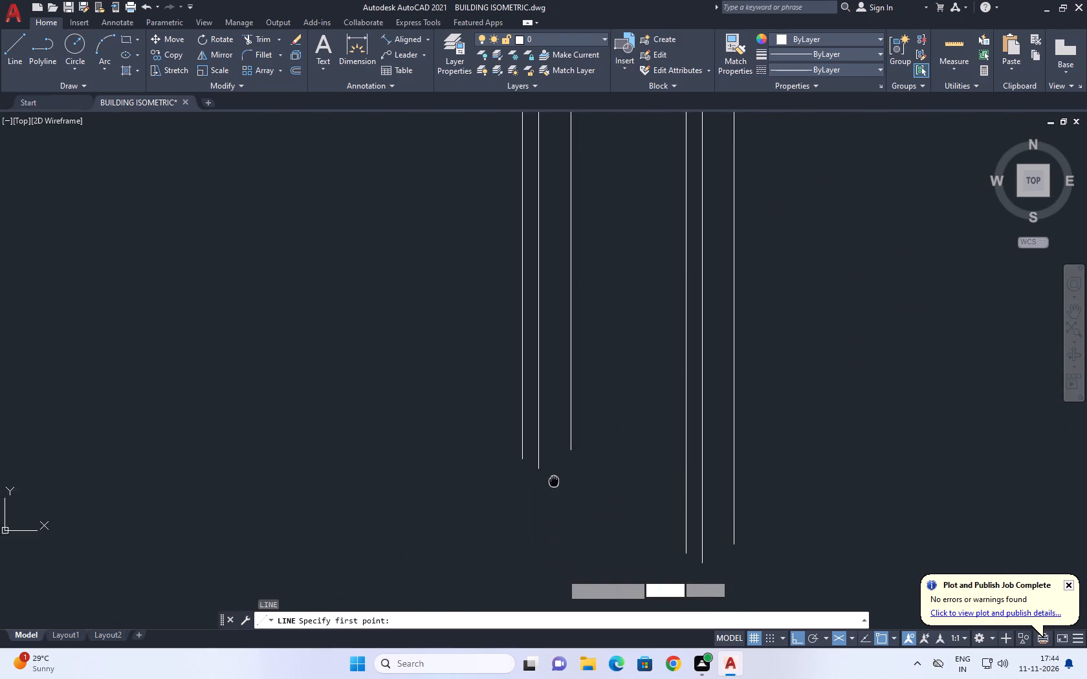
pyautogui.moveTo(553, 465); pyautogui.dragTo(553, 456, button='middle')
pyautogui.scroll(3, 474, 443)
pyautogui.scroll(1, 596, 408)
pyautogui.click(606, 409)
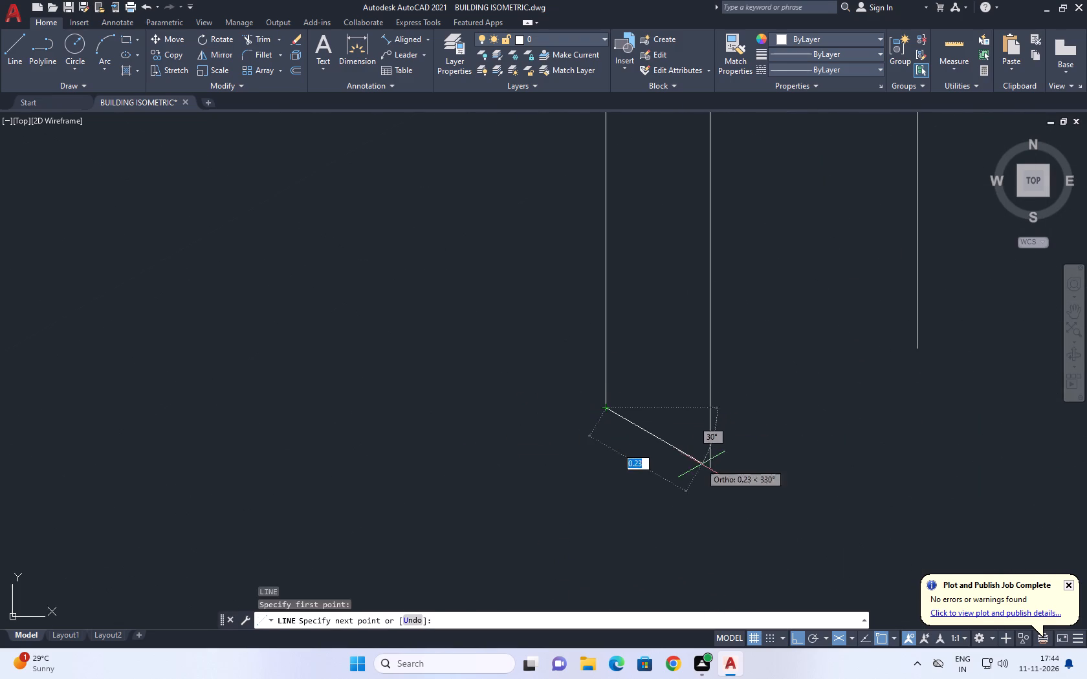
pyautogui.click(712, 469)
pyautogui.click(917, 350)
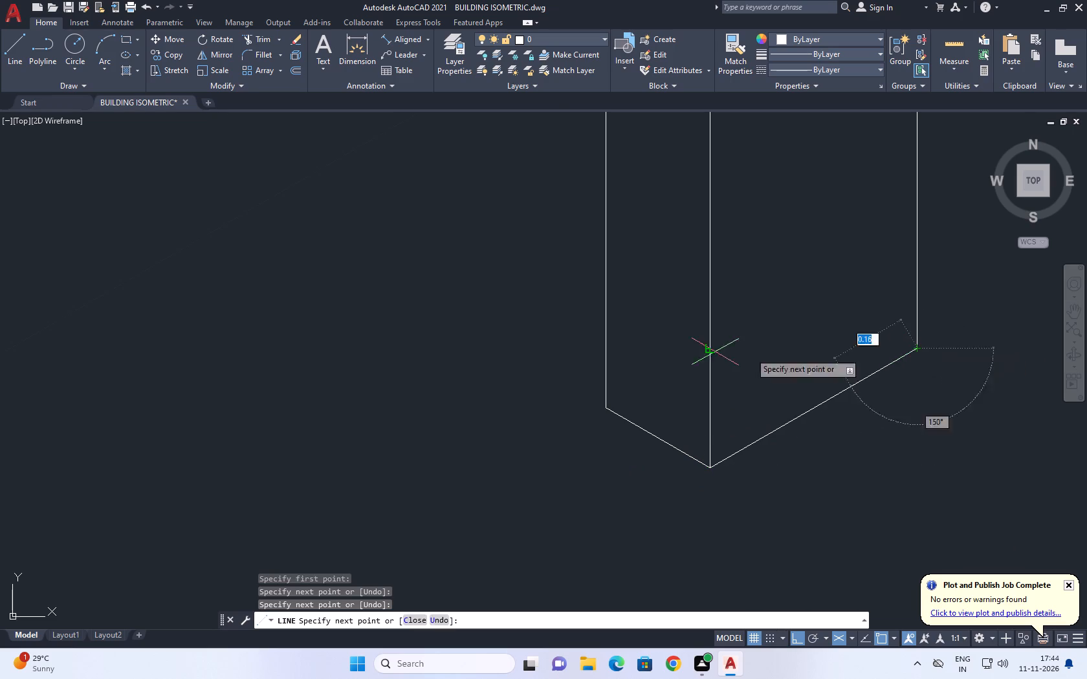
pyautogui.press('space')
# Draw the two bottom edges of the front column, joining the lower ends of its three vertical lines.
pyautogui.scroll(-4, 459, 319)
pyautogui.moveTo(618, 354); pyautogui.dragTo(270, 244, button='middle')
pyautogui.scroll(-3, 283, 251)
pyautogui.press('space')
pyautogui.scroll(2, 344, 300)
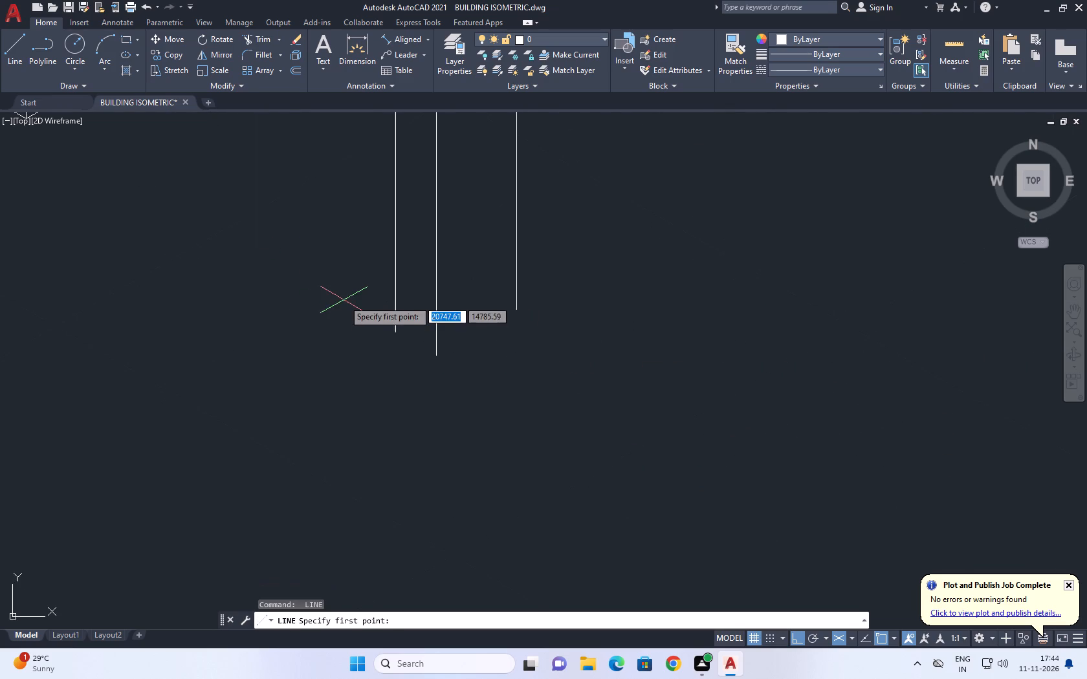
pyautogui.scroll(3, 344, 300)
pyautogui.scroll(2, 409, 344)
pyautogui.click(430, 358)
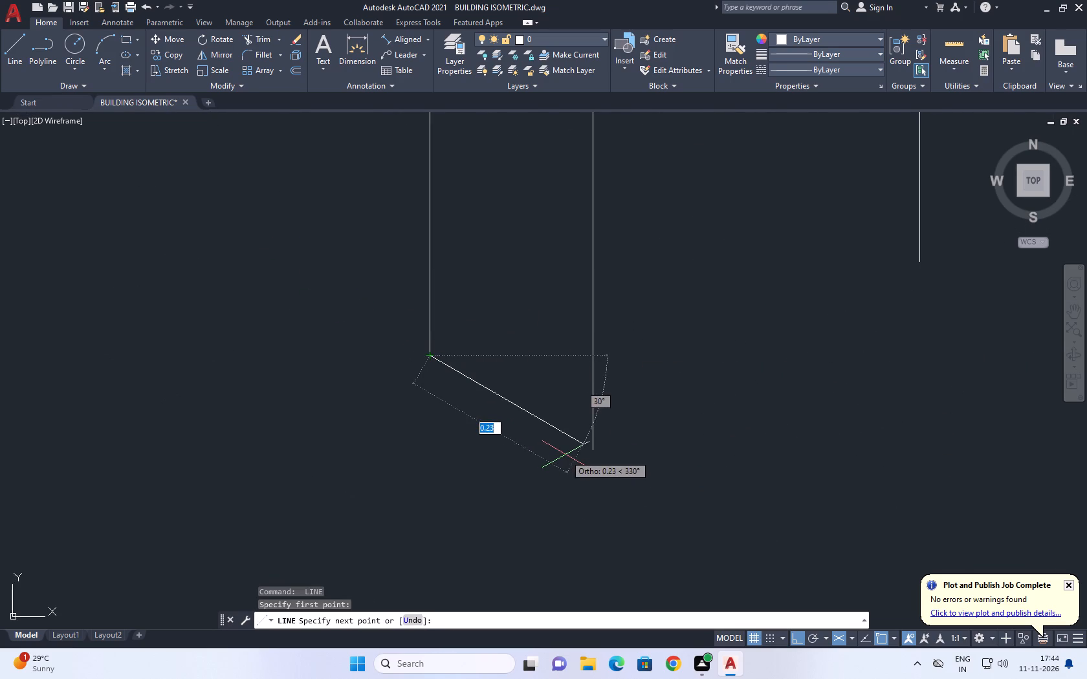
pyautogui.click(595, 449)
pyautogui.moveTo(852, 306); pyautogui.dragTo(520, 455, button='middle')
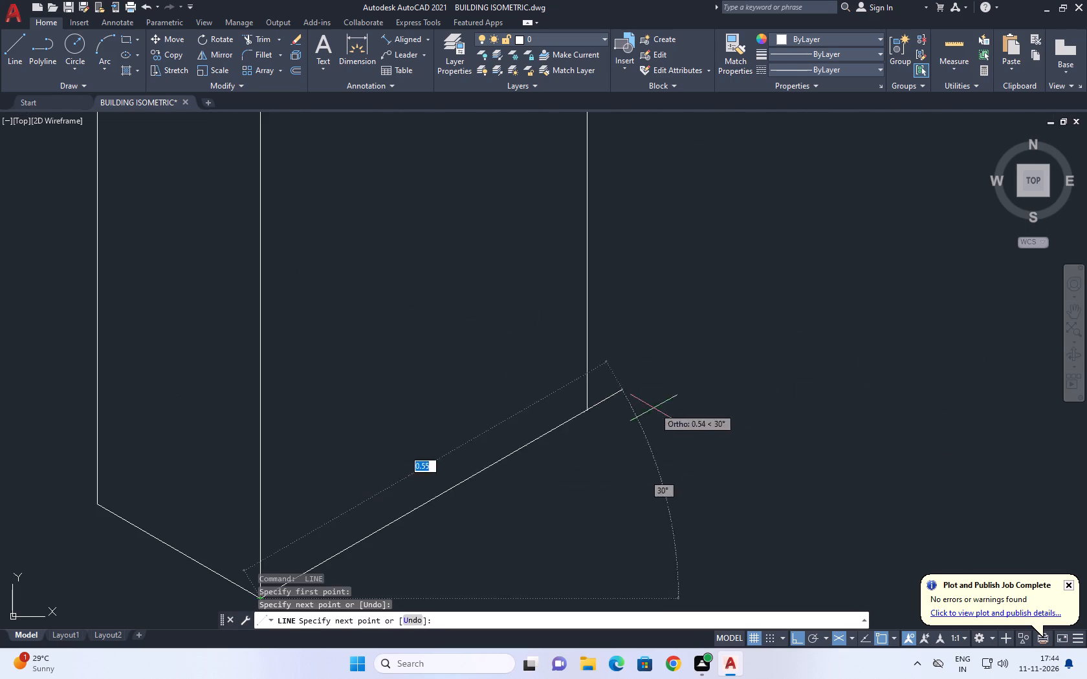
pyautogui.scroll(2, 601, 401)
pyautogui.click(565, 421)
pyautogui.press('space')
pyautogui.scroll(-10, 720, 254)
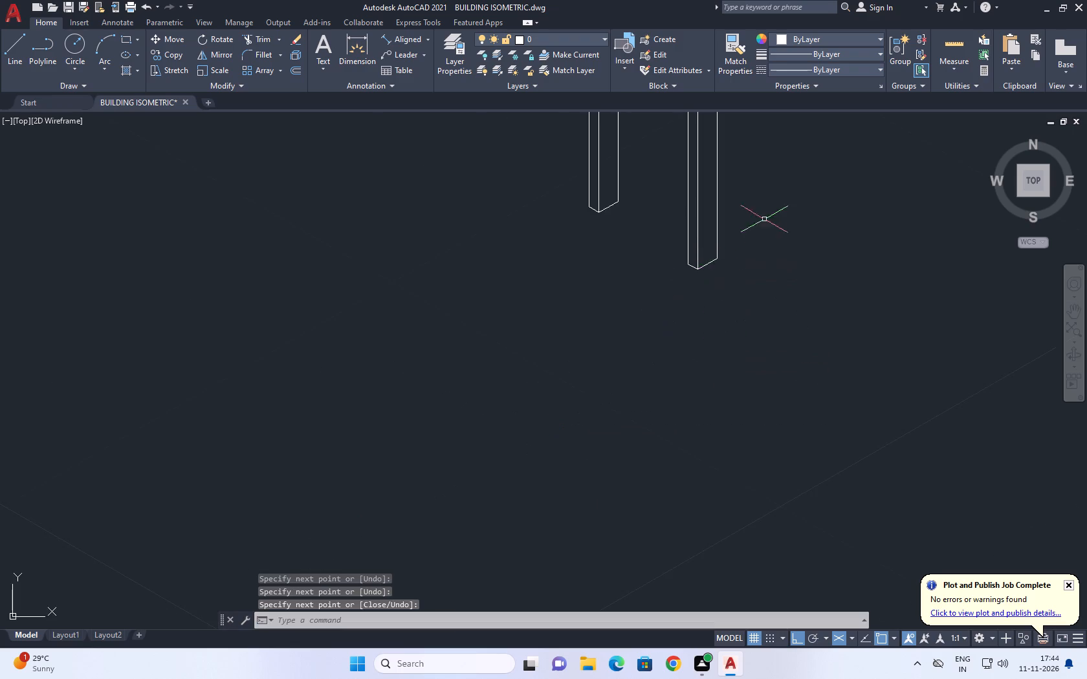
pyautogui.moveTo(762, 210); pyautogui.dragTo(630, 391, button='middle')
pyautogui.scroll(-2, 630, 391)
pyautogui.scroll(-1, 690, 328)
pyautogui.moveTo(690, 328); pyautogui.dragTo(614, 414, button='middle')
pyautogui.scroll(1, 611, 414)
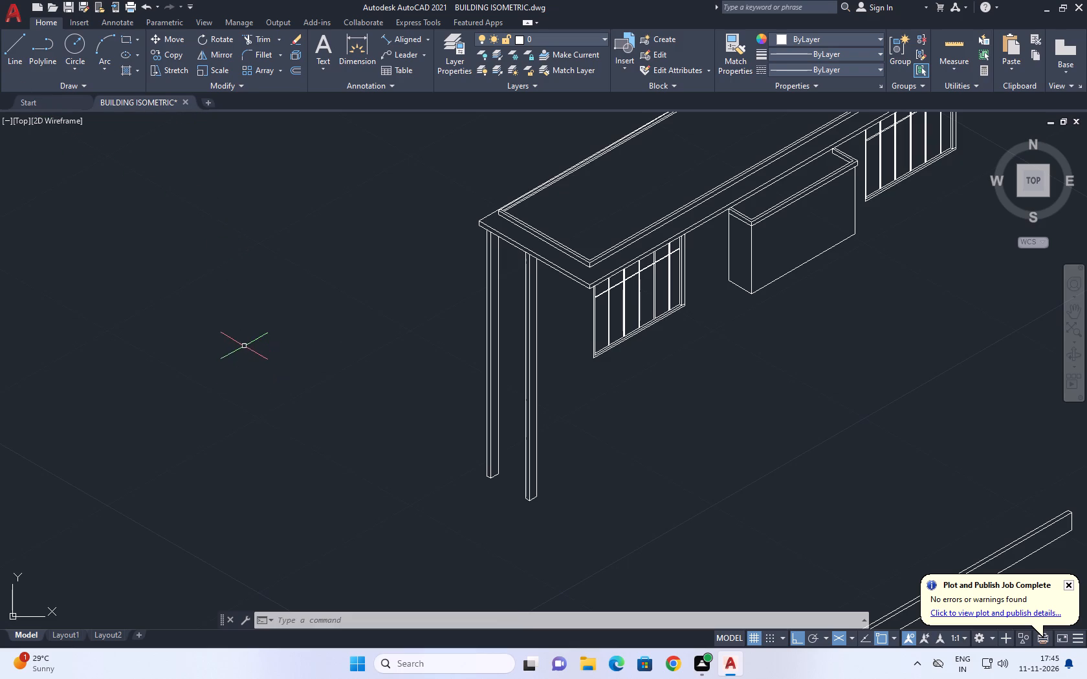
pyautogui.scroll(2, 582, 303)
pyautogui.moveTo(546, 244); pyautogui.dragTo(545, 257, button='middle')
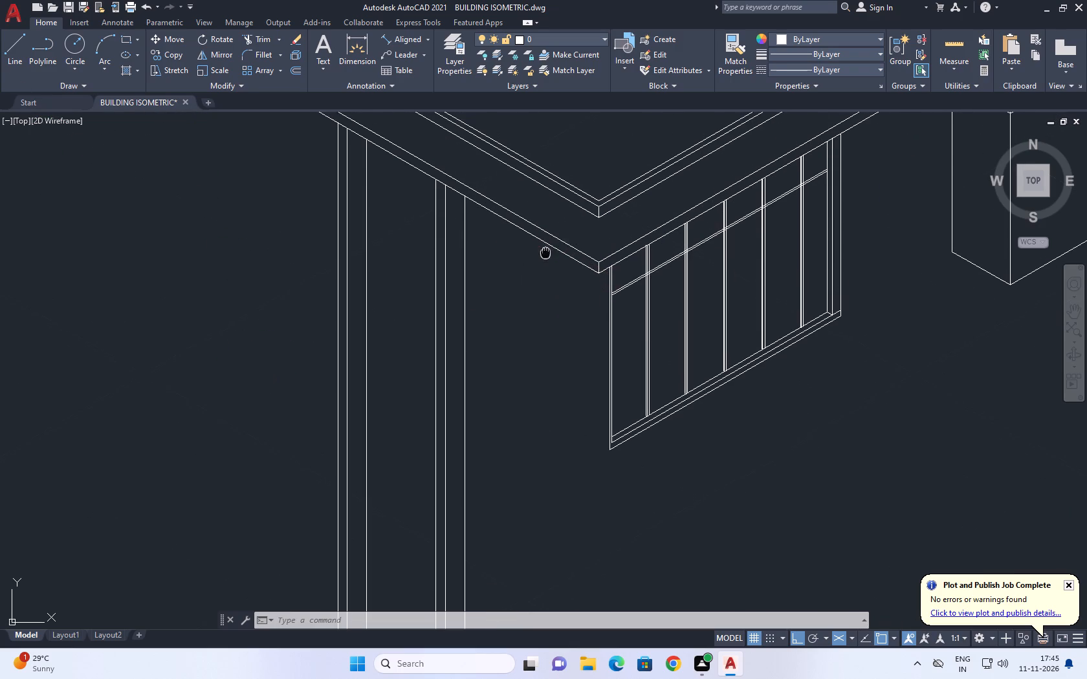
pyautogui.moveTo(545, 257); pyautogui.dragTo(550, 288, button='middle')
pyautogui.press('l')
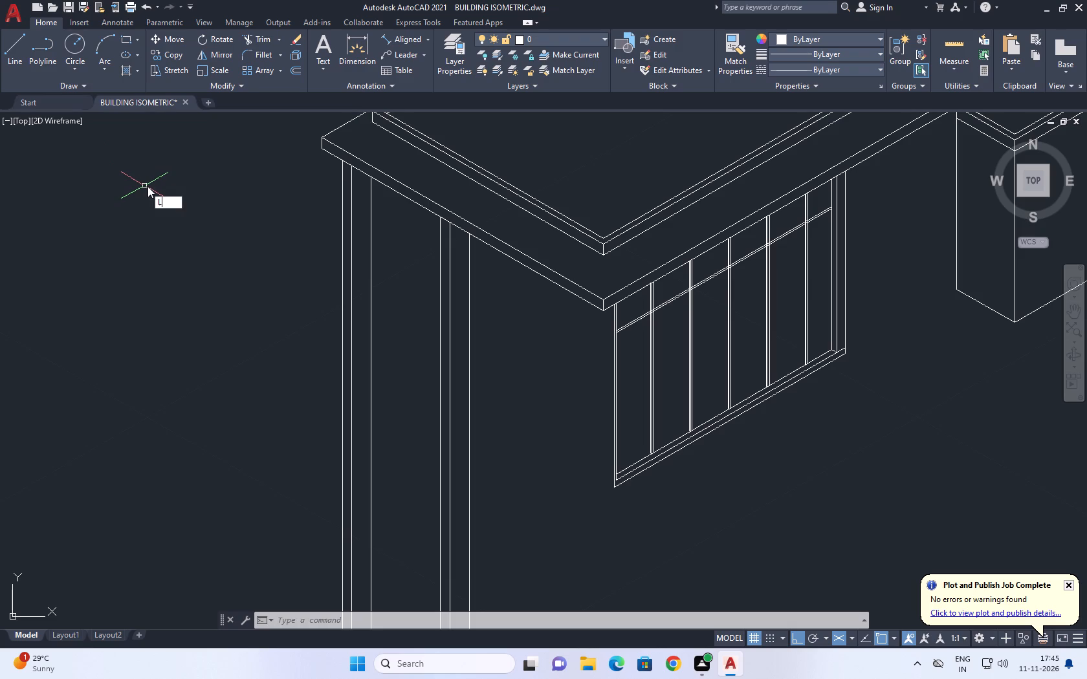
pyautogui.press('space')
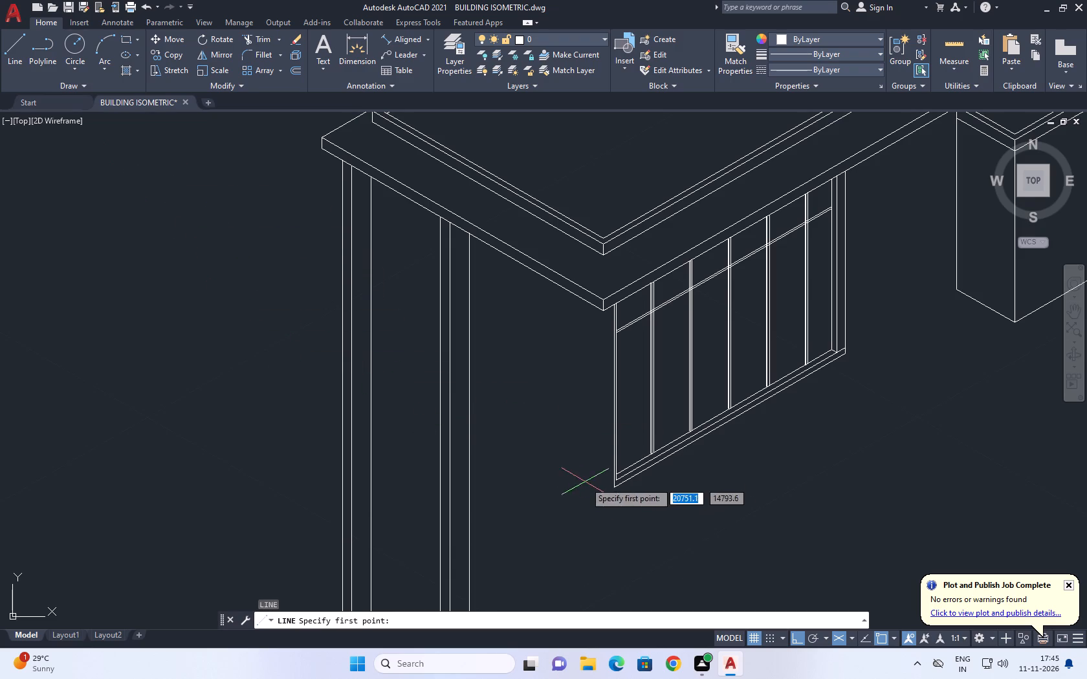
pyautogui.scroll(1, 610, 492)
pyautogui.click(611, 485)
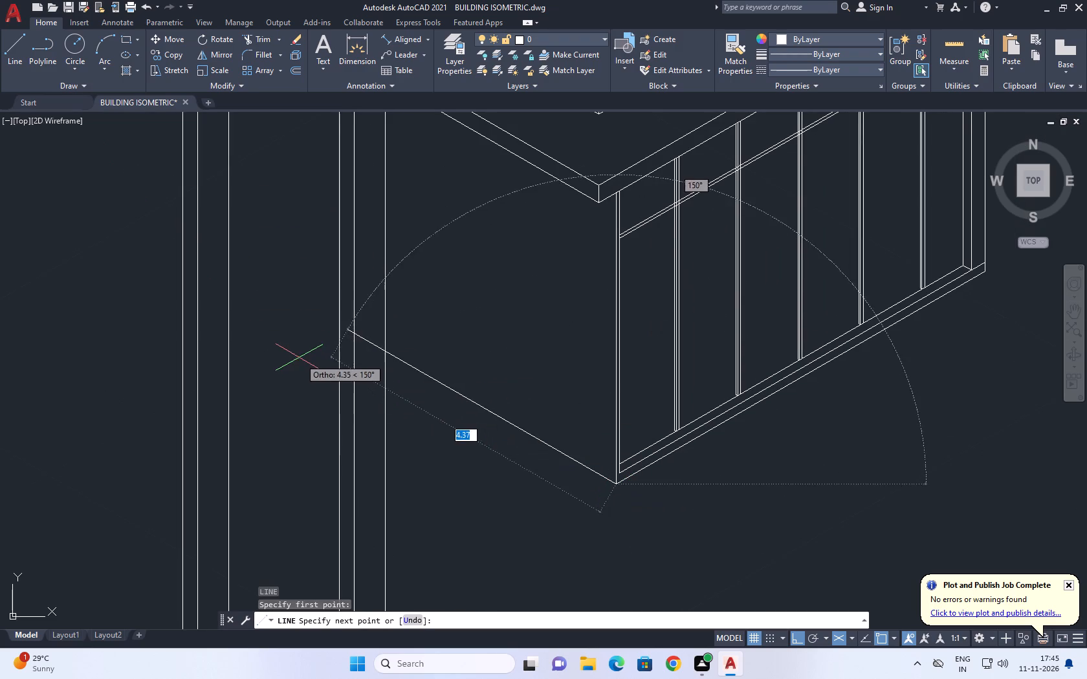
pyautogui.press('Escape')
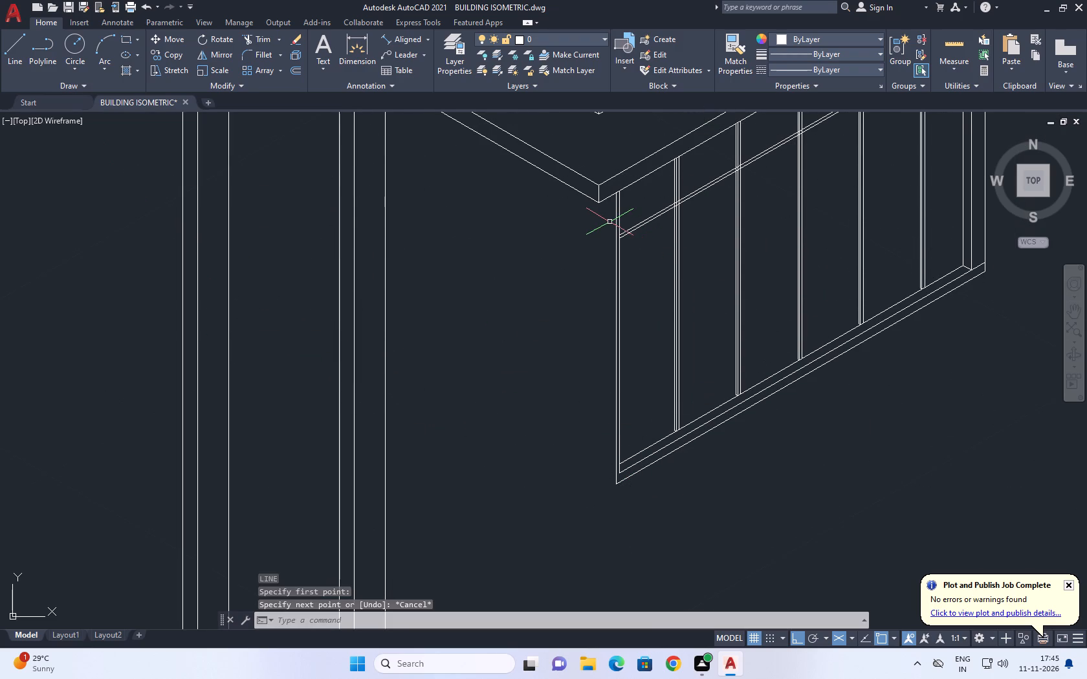
# Draw a vertical wall corner line from the roof slab's lower corner down past the level of the window's bottom edge.
pyautogui.write('L')
pyautogui.press('space')
pyautogui.click(598, 207)
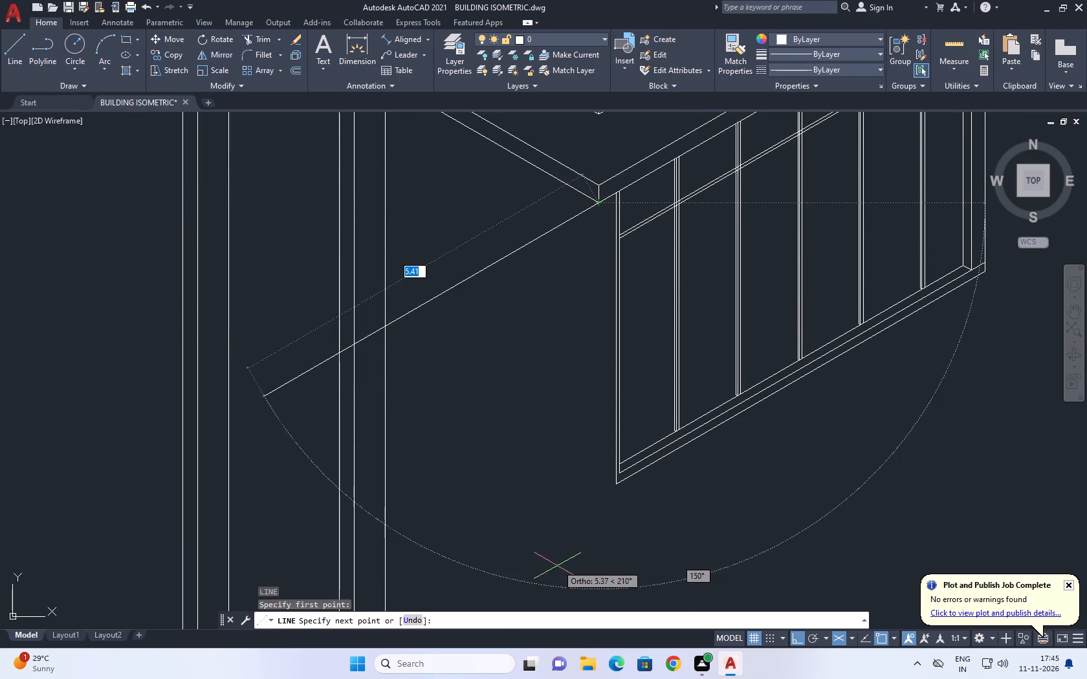
pyautogui.press('F5')
pyautogui.click(593, 545)
pyautogui.press('space')
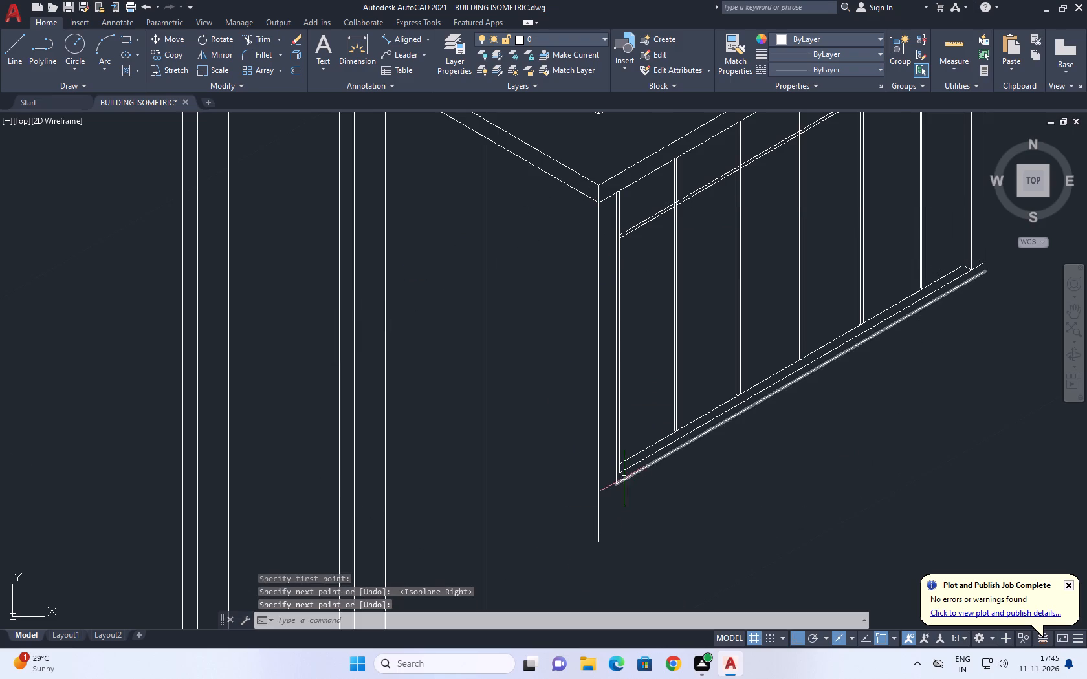
# Continue the window's bottom edge with a 210° line past the wall corner line, and trim off its overhang.
pyautogui.press('space')
pyautogui.click(617, 482)
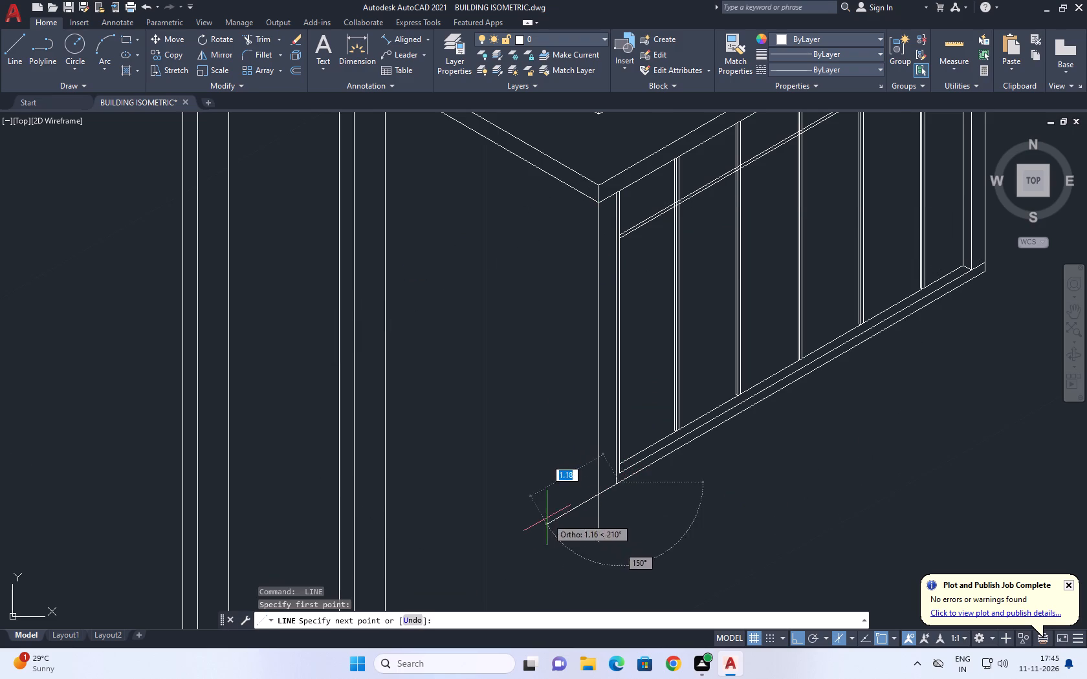
pyautogui.click(546, 518)
pyautogui.press('space')
pyautogui.press('t')
pyautogui.press('r')
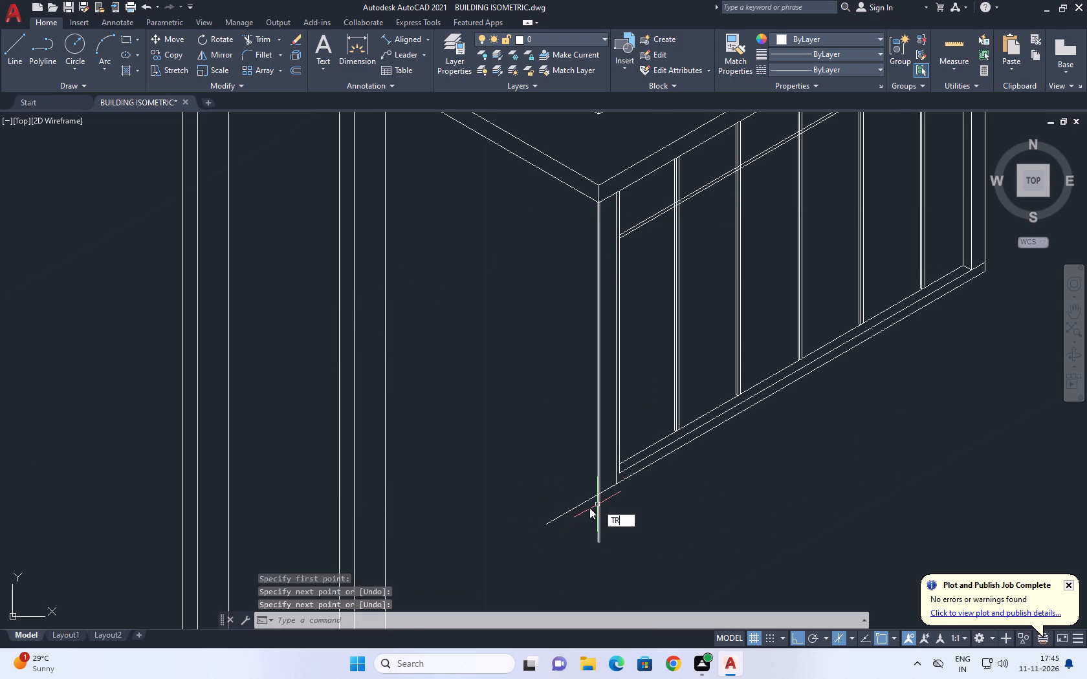
pyautogui.press('space')
pyautogui.click(575, 526)
pyautogui.click(557, 455)
pyautogui.press('space')
# Draw a line at 150° from the wall's lower corner, parallel to the roof's short edge, to beyond the rear column.
pyautogui.press('l')
pyautogui.press('space')
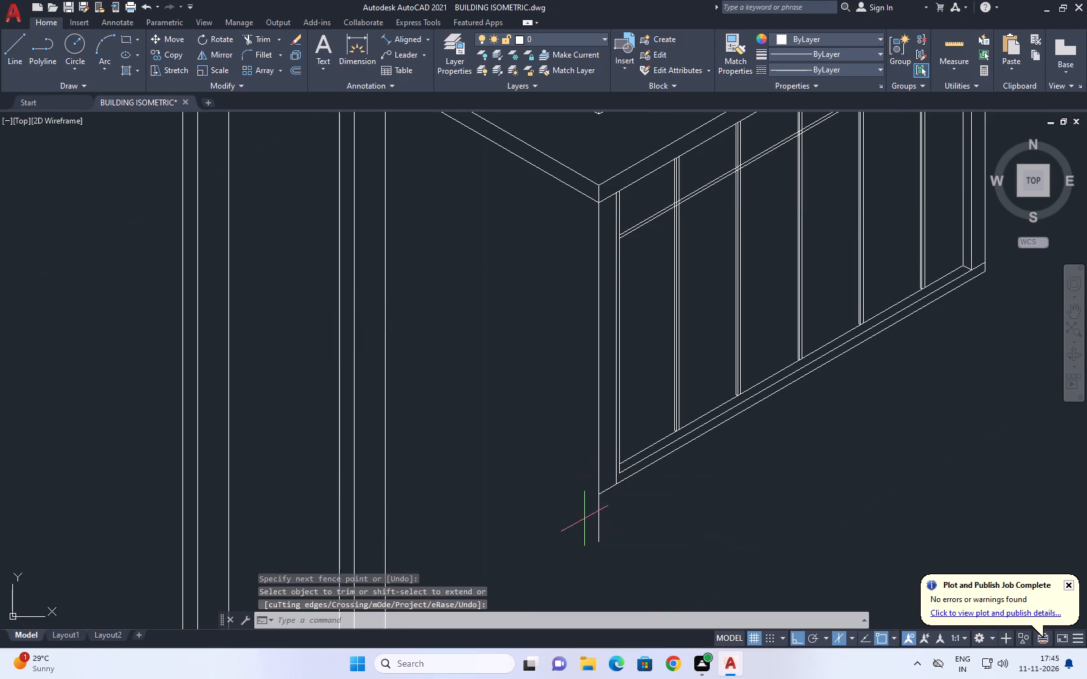
pyautogui.click(597, 495)
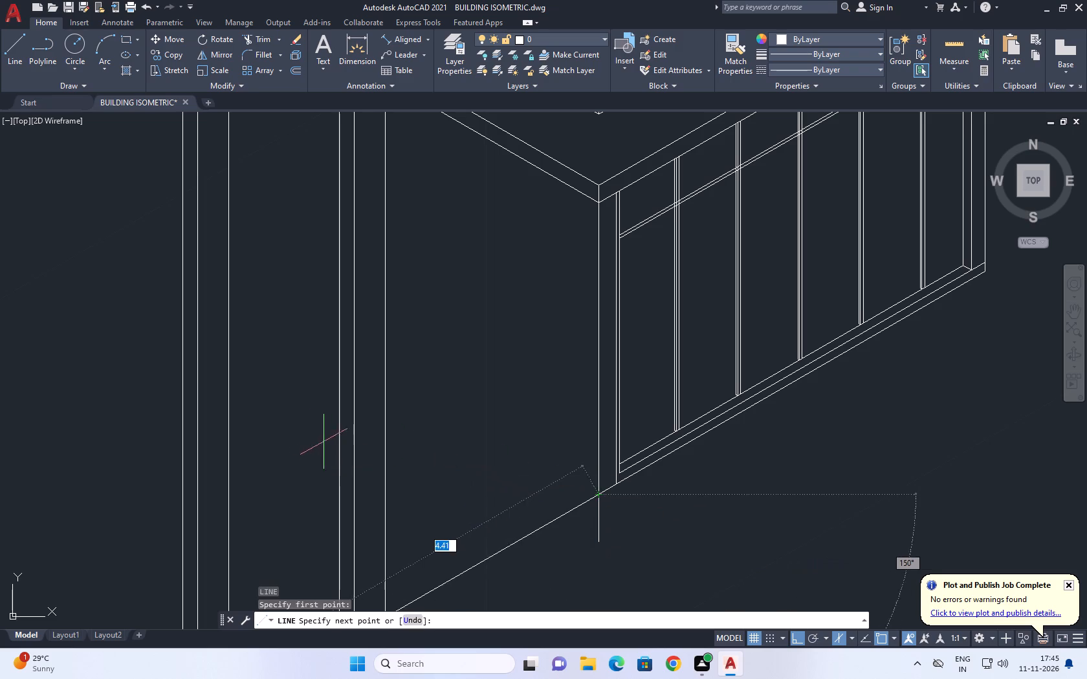
pyautogui.press('F5')
pyautogui.scroll(-1, 309, 436)
pyautogui.click(175, 329)
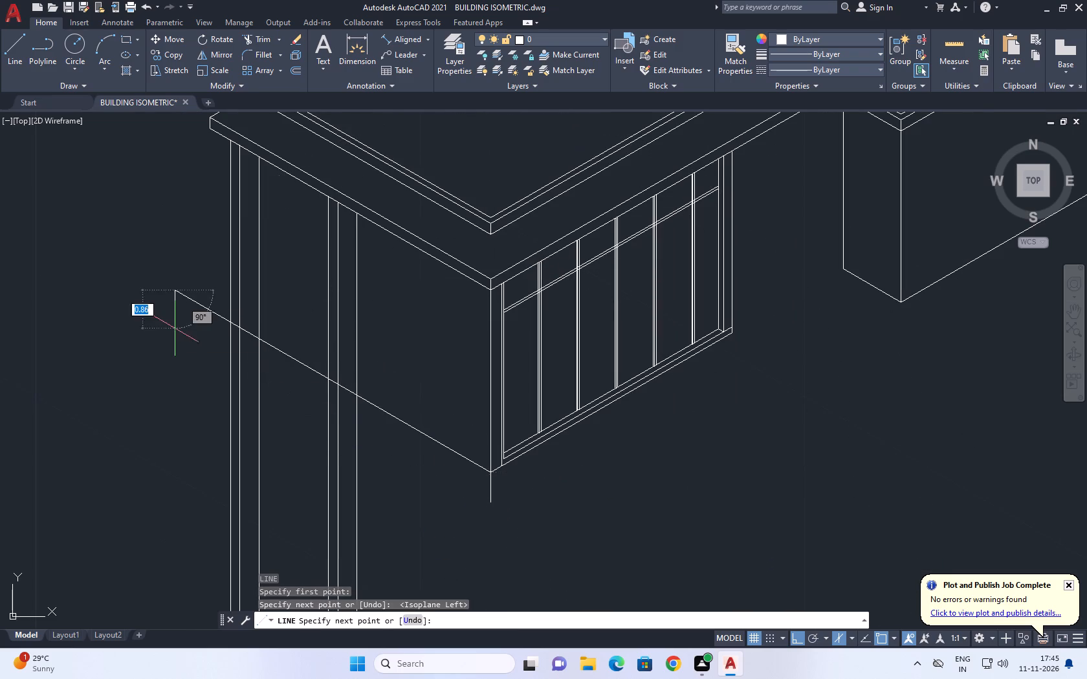
pyautogui.press('space')
# Trim the part of the end wall's bottom line that extends beyond the rear column's outer vertical line.
pyautogui.moveTo(195, 337); pyautogui.dragTo(292, 396, button='middle')
pyautogui.press('t')
pyautogui.write('R')
pyautogui.press('space')
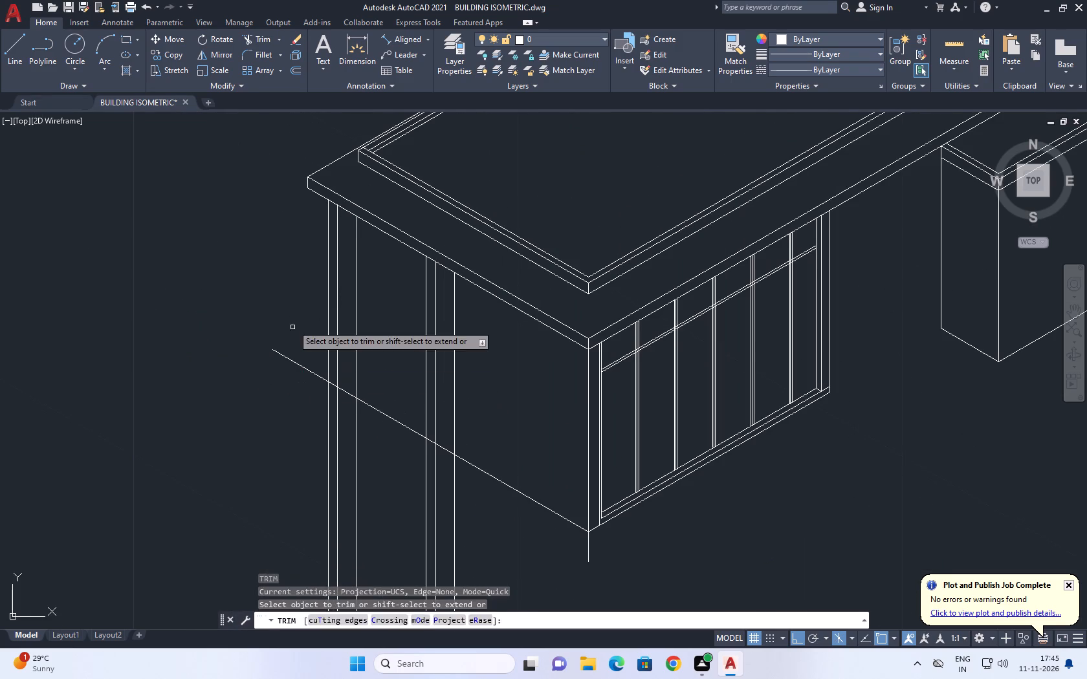
pyautogui.moveTo(292, 319); pyautogui.dragTo(290, 338)
pyautogui.click(281, 420)
pyautogui.click(298, 309)
pyautogui.press('space')
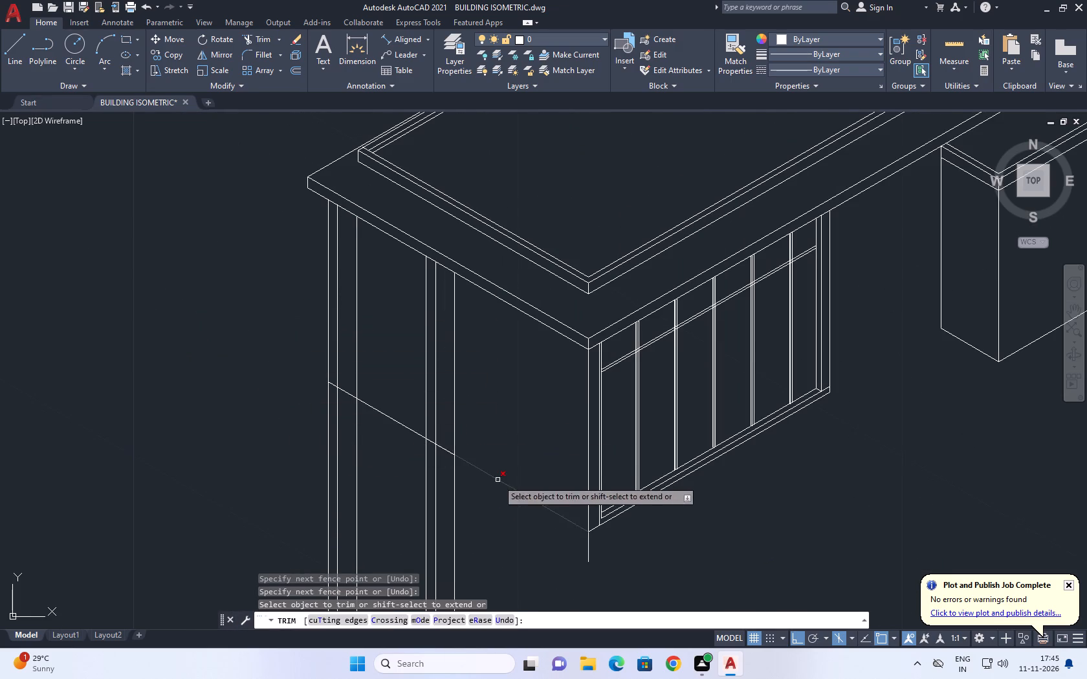
# Trim the vertical wall corner line where it overhangs below the end wall's bottom corner.
pyautogui.moveTo(495, 458); pyautogui.dragTo(490, 395, button='middle')
pyautogui.press('t')
pyautogui.press('r')
pyautogui.press('space')
pyautogui.click(599, 490)
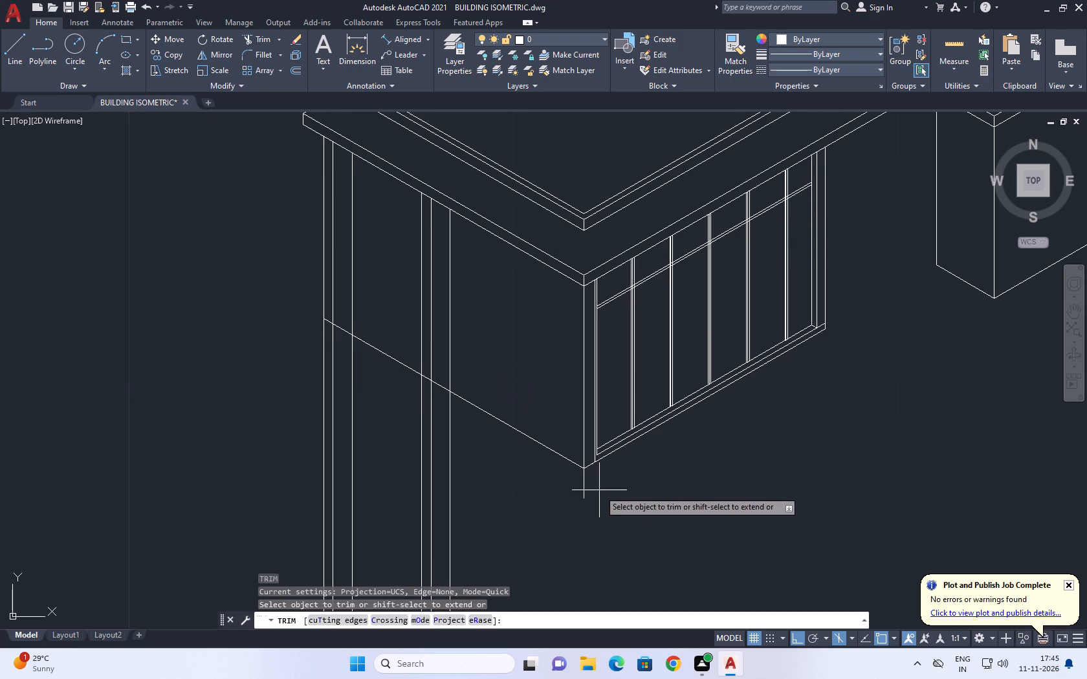
pyautogui.click(562, 485)
pyautogui.press('space')
pyautogui.moveTo(472, 430); pyautogui.dragTo(541, 454, button='middle')
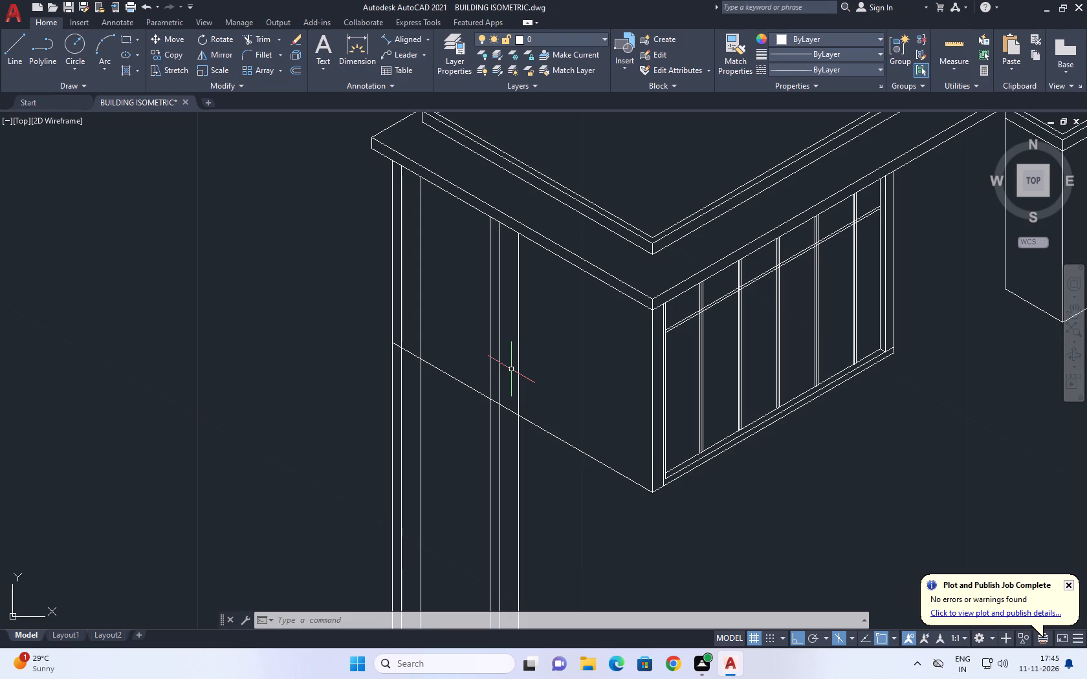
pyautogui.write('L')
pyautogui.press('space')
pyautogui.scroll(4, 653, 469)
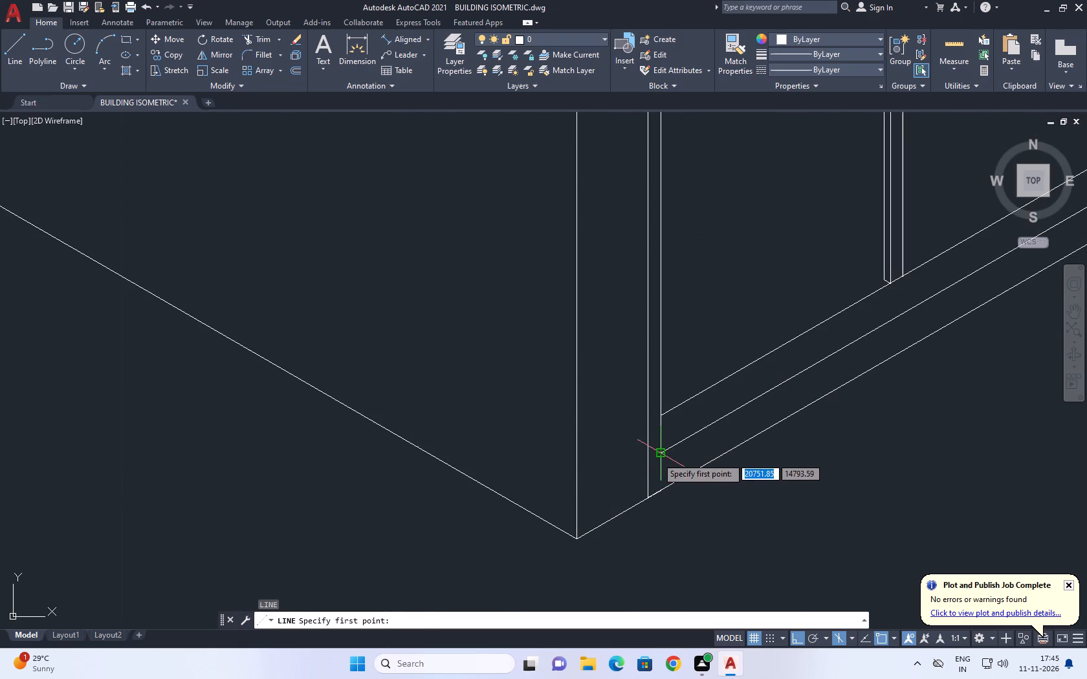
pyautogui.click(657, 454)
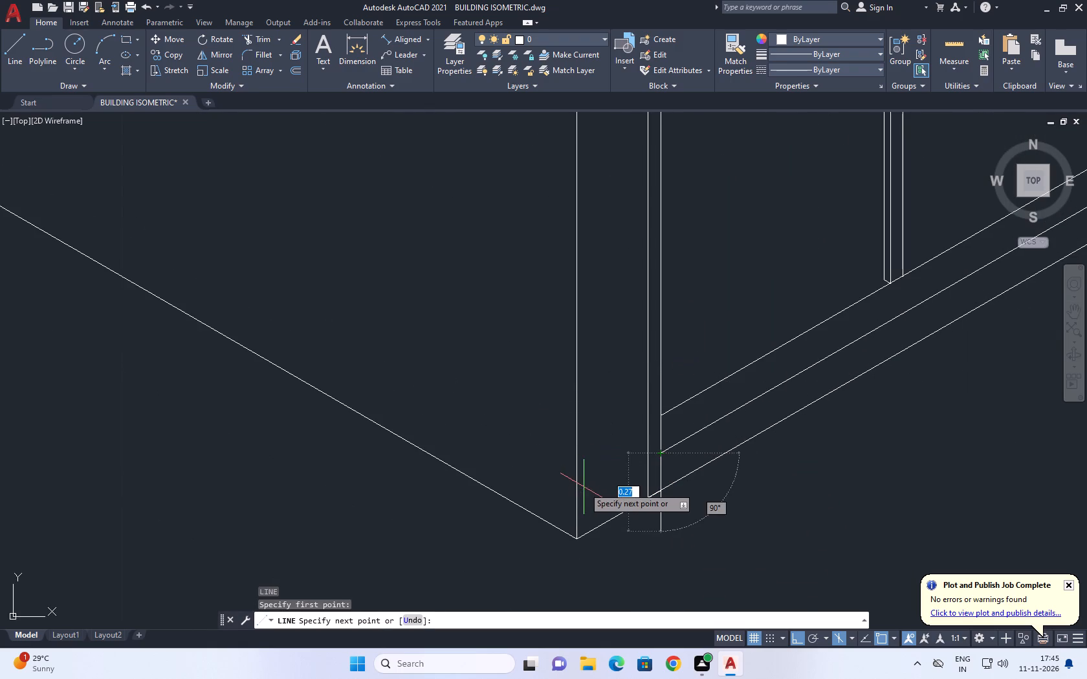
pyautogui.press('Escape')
# Trim away the end wall's bottom line where it passes across the faces of the front and rear columns.
pyautogui.scroll(-3, 600, 468)
pyautogui.moveTo(571, 524); pyautogui.dragTo(666, 505, button='middle')
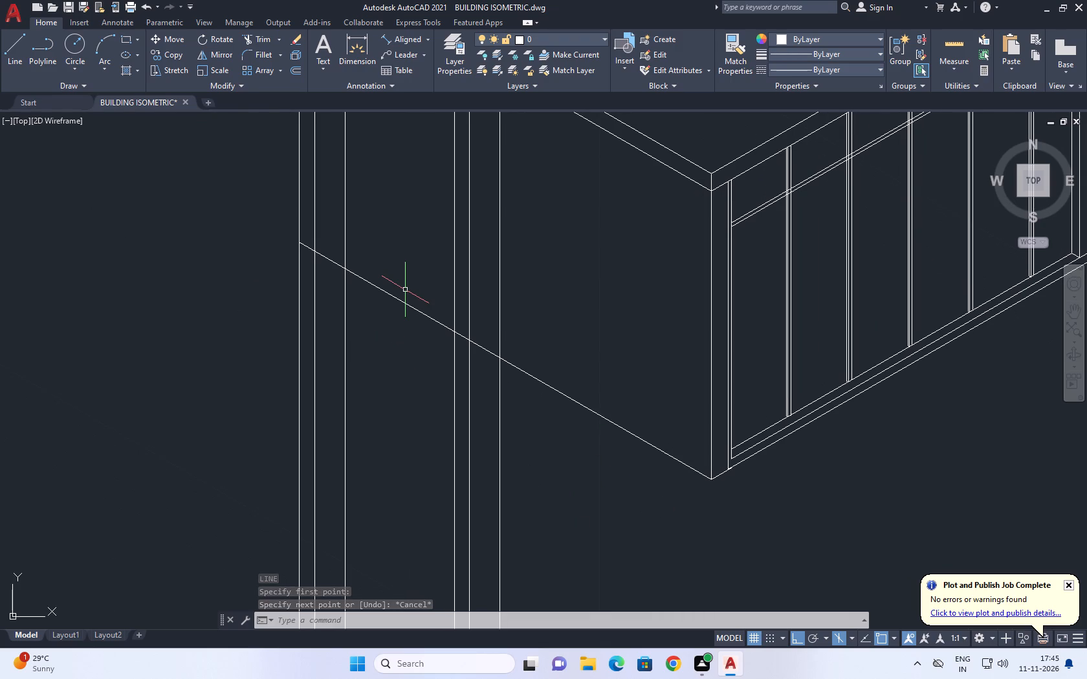
pyautogui.moveTo(377, 325); pyautogui.dragTo(401, 359, button='middle')
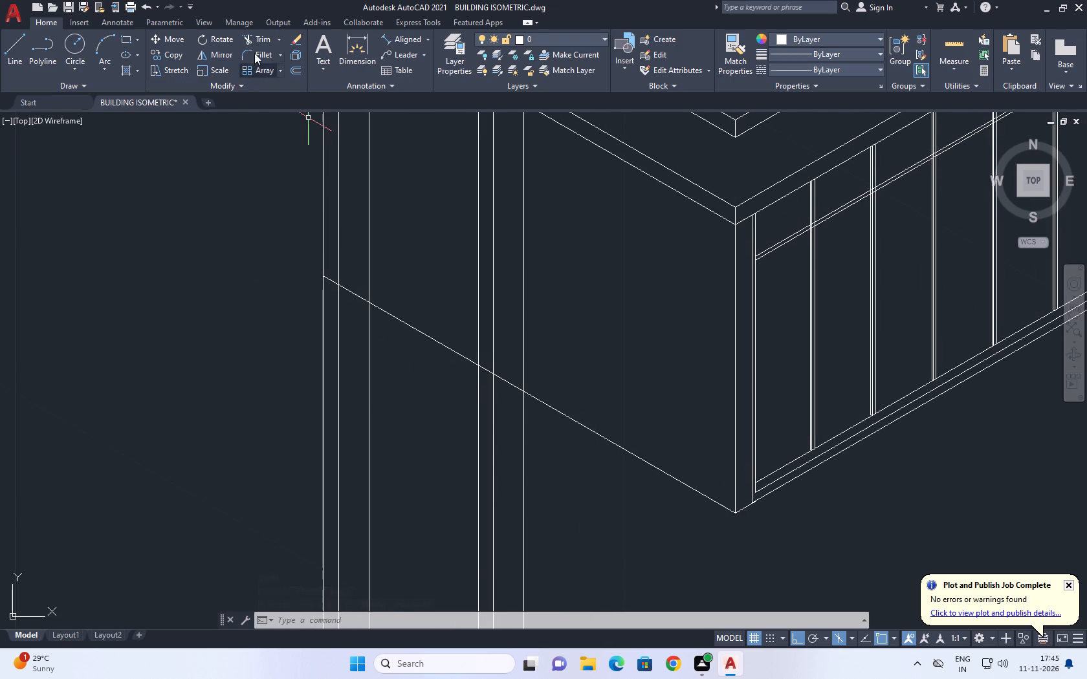
pyautogui.click(262, 41)
pyautogui.scroll(1, 511, 502)
pyautogui.click(501, 297)
pyautogui.moveTo(501, 329); pyautogui.dragTo(502, 346)
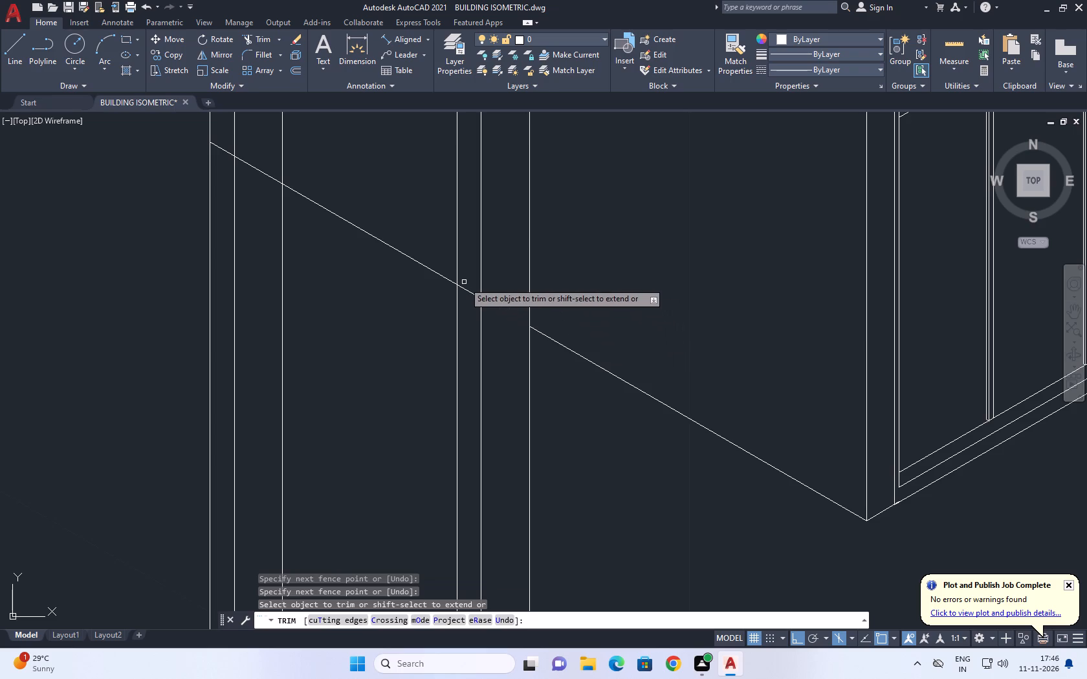
pyautogui.click(464, 282)
pyautogui.moveTo(463, 312); pyautogui.dragTo(463, 338)
pyautogui.moveTo(281, 230); pyautogui.dragTo(310, 342, button='middle')
pyautogui.click(300, 257)
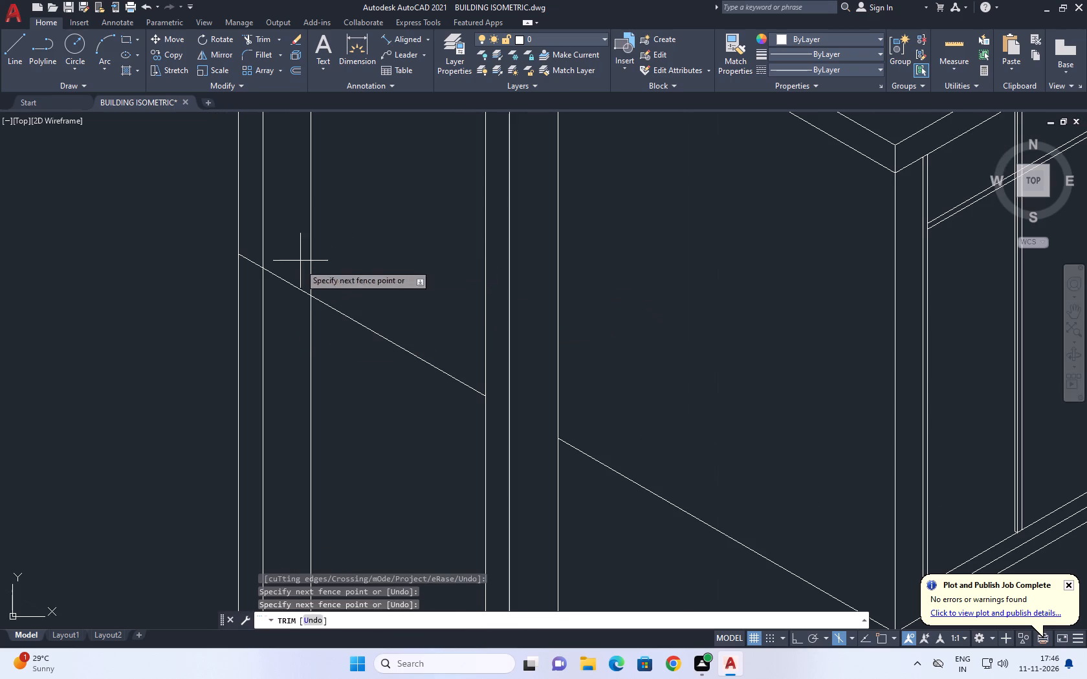
pyautogui.moveTo(287, 323); pyautogui.dragTo(288, 332)
pyautogui.click(251, 252)
pyautogui.click(241, 286)
pyautogui.rightClick(388, 224)
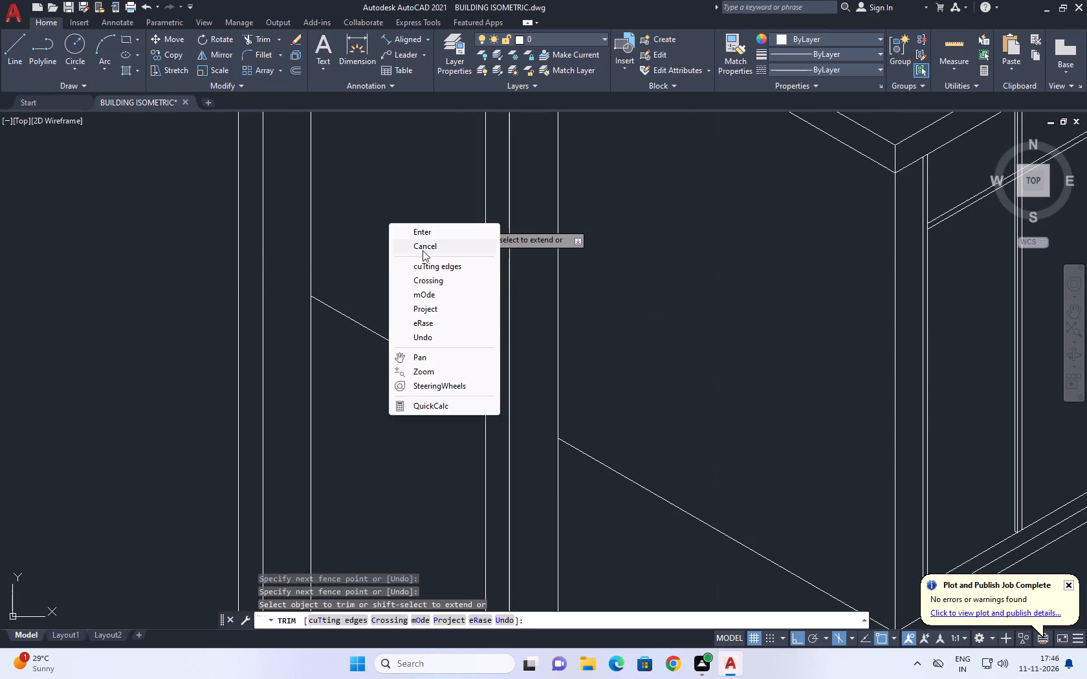
pyautogui.click(424, 252)
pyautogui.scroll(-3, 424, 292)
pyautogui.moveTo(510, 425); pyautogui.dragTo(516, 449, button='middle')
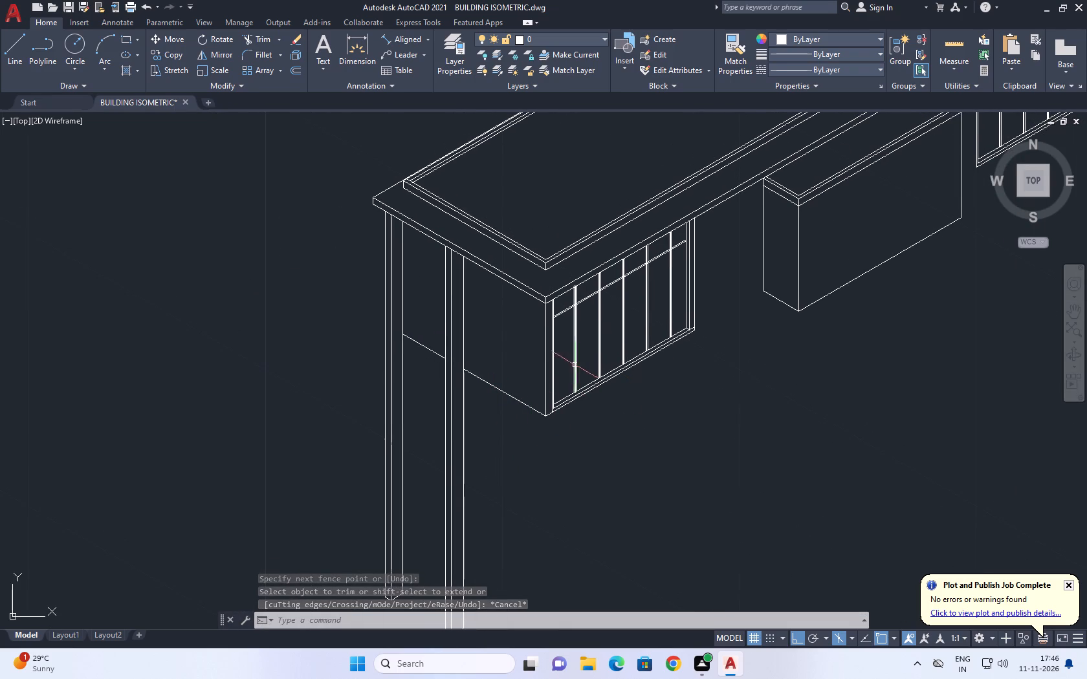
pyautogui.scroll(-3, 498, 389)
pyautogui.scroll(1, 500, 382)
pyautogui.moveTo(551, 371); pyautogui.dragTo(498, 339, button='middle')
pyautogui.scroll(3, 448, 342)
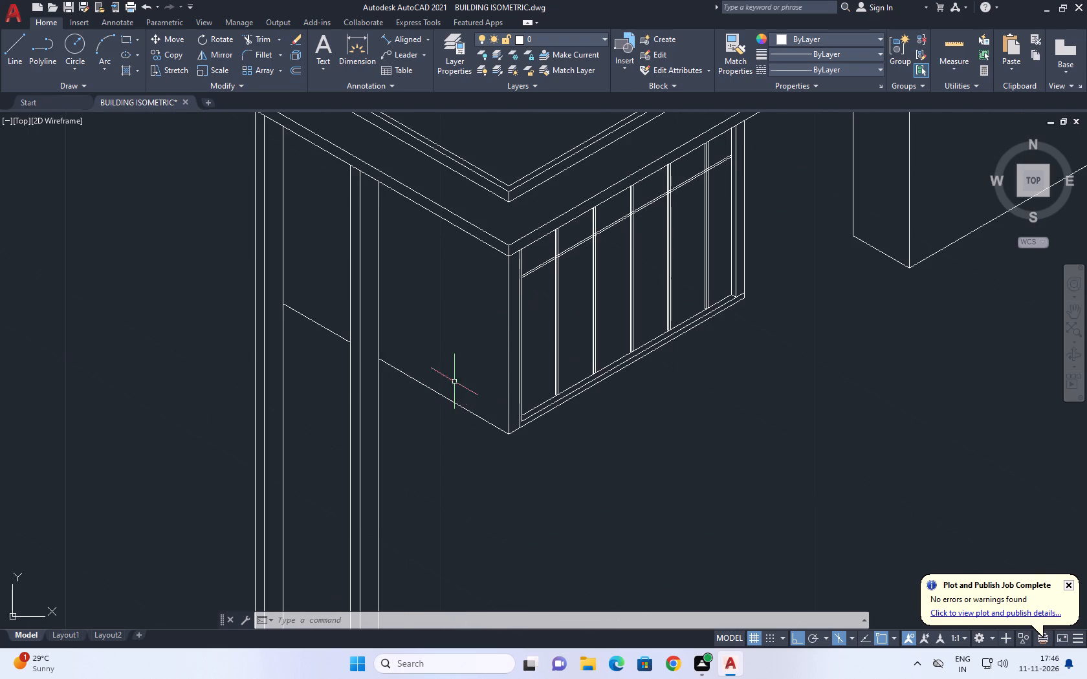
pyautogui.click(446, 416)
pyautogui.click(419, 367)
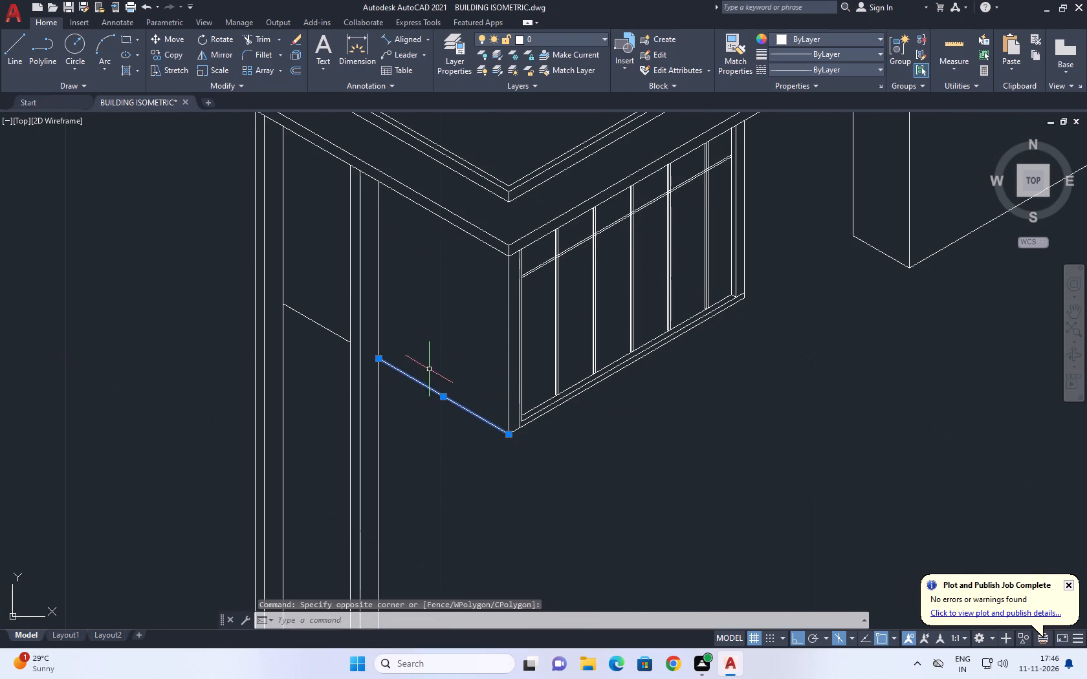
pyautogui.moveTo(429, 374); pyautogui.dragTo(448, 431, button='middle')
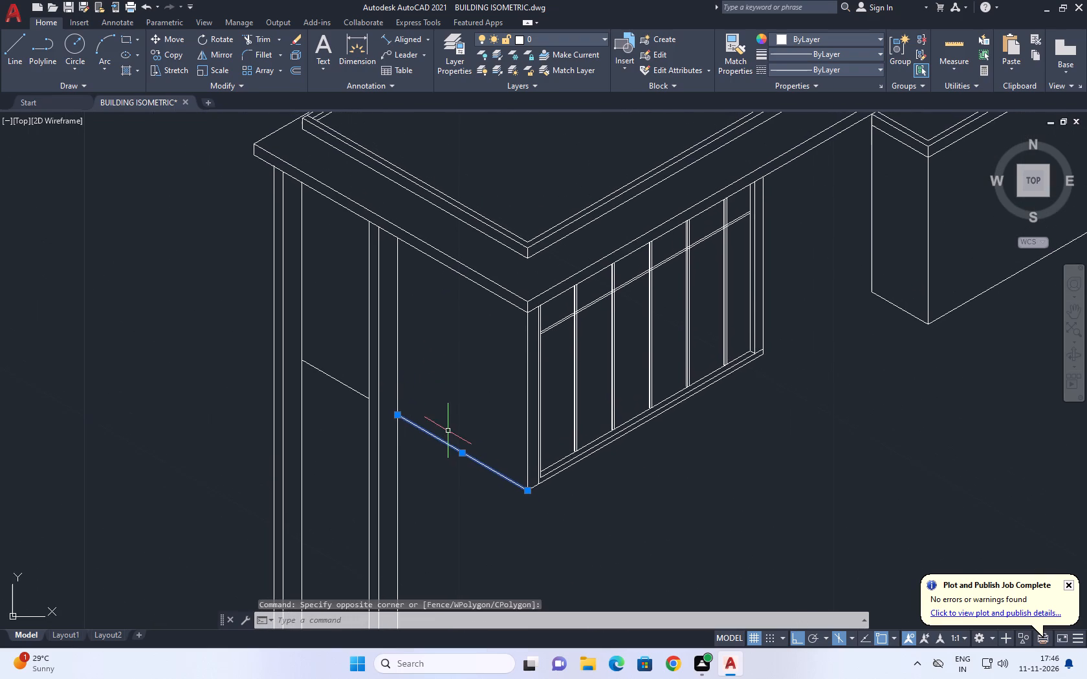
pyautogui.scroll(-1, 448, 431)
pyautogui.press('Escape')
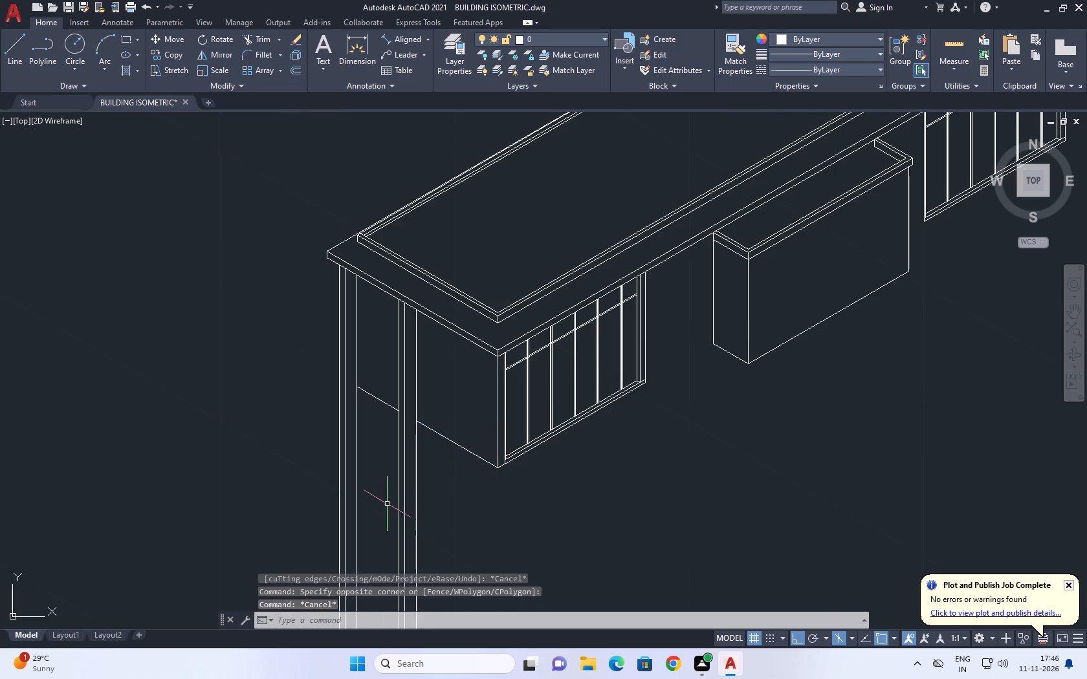
# Draw a 3.40 line at 330° from the front column's inner edge below the end wall, continuing with a vertical line straight down.
pyautogui.moveTo(387, 504); pyautogui.dragTo(431, 458, button='middle')
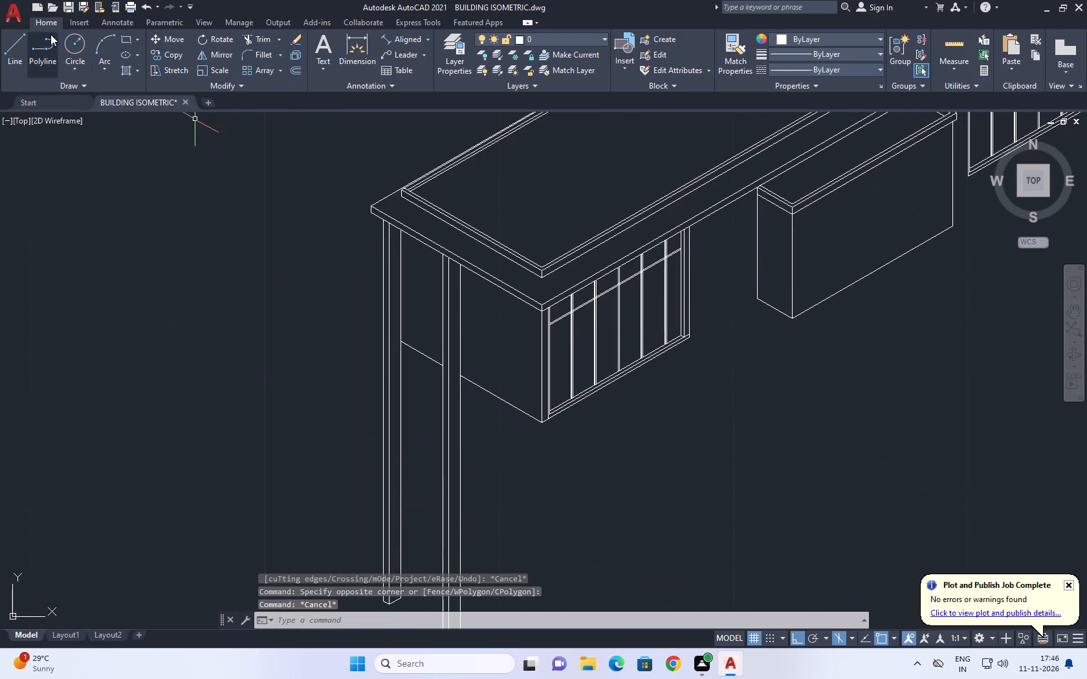
pyautogui.click(12, 52)
pyautogui.moveTo(512, 512); pyautogui.dragTo(524, 488, button='middle')
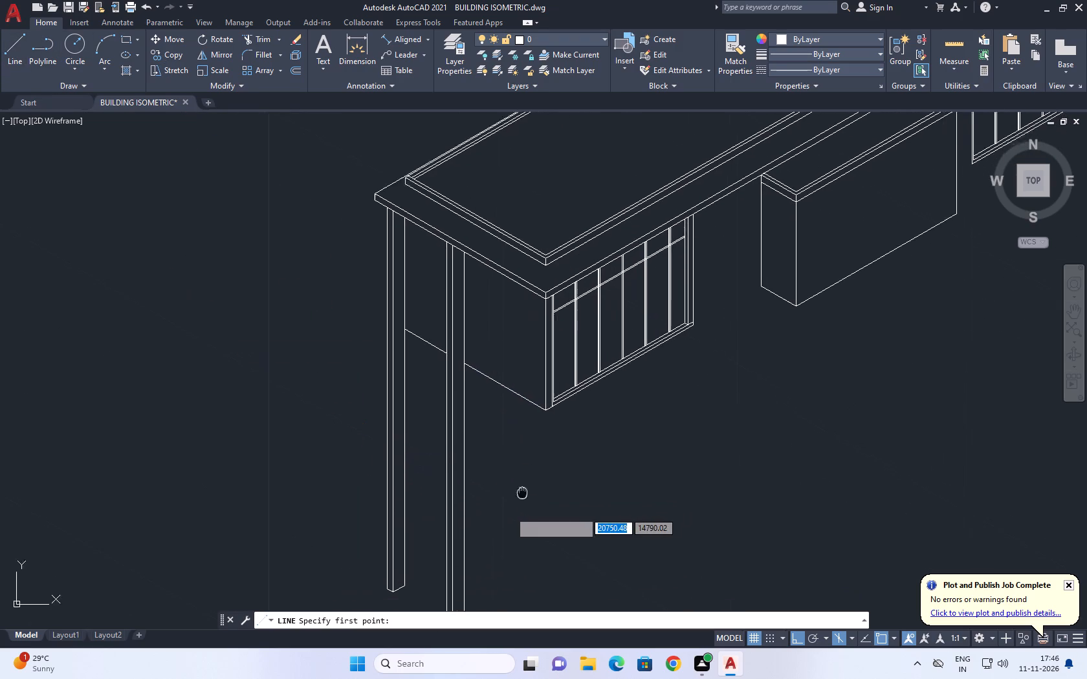
pyautogui.moveTo(524, 488); pyautogui.dragTo(531, 357, button='middle')
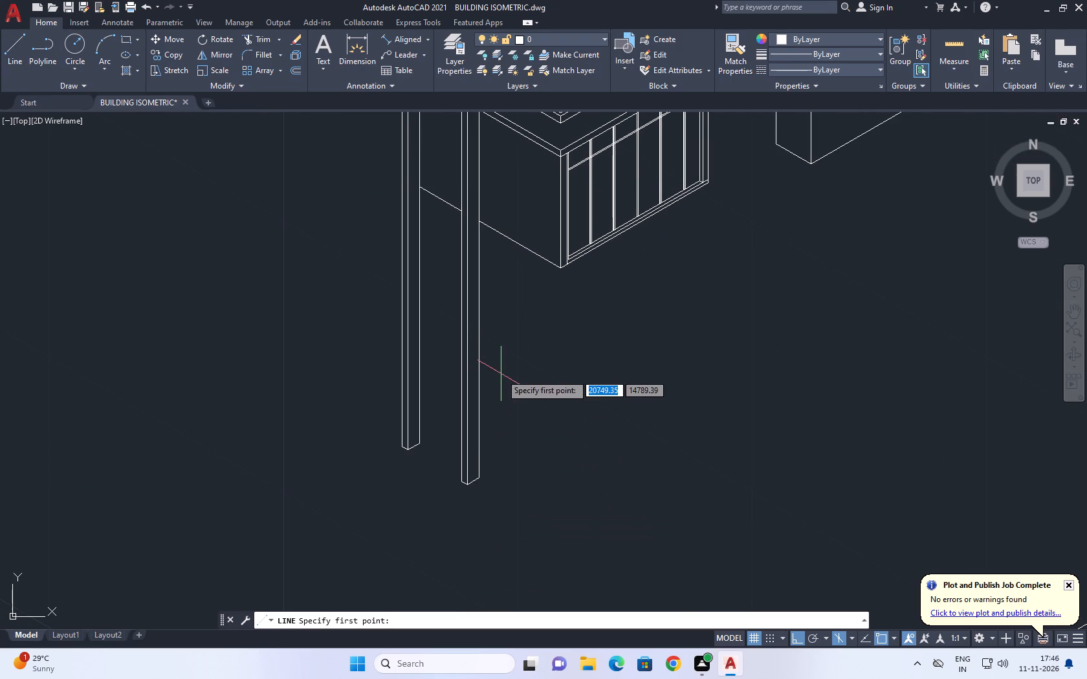
pyautogui.scroll(1, 479, 327)
pyautogui.click(479, 308)
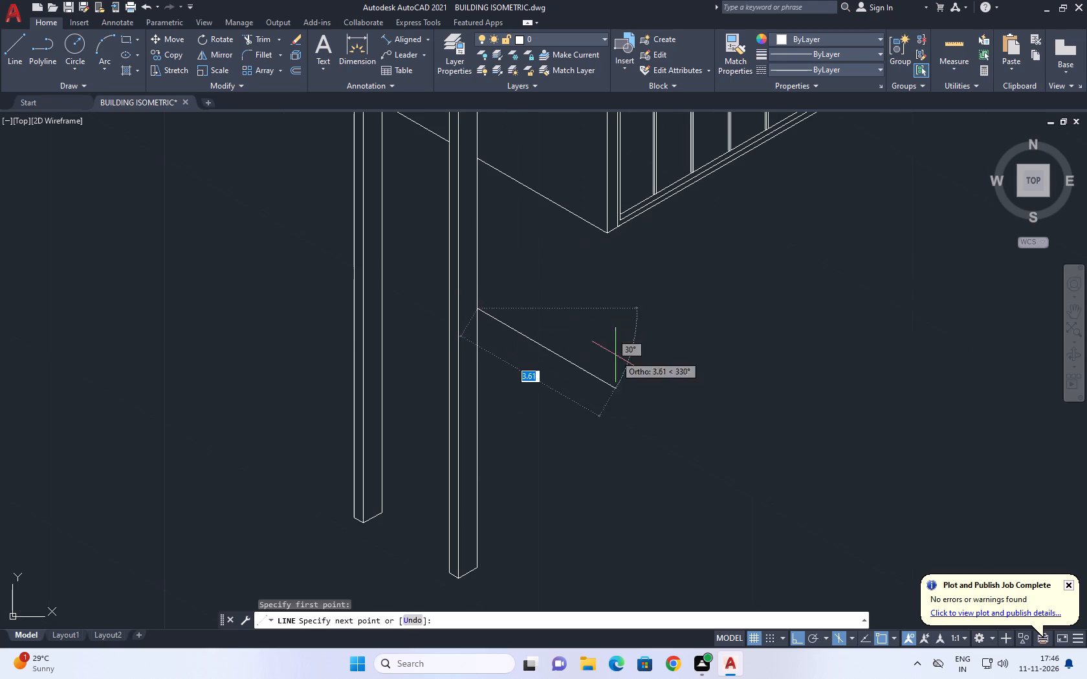
pyautogui.press('3')
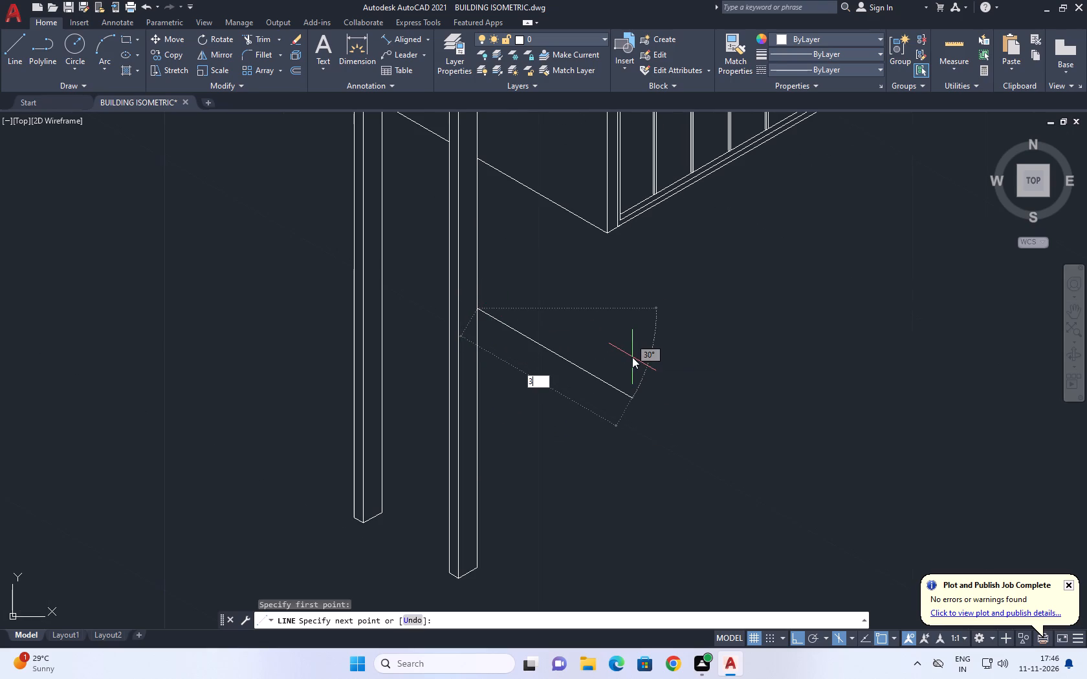
pyautogui.write('.40')
pyautogui.press('Return')
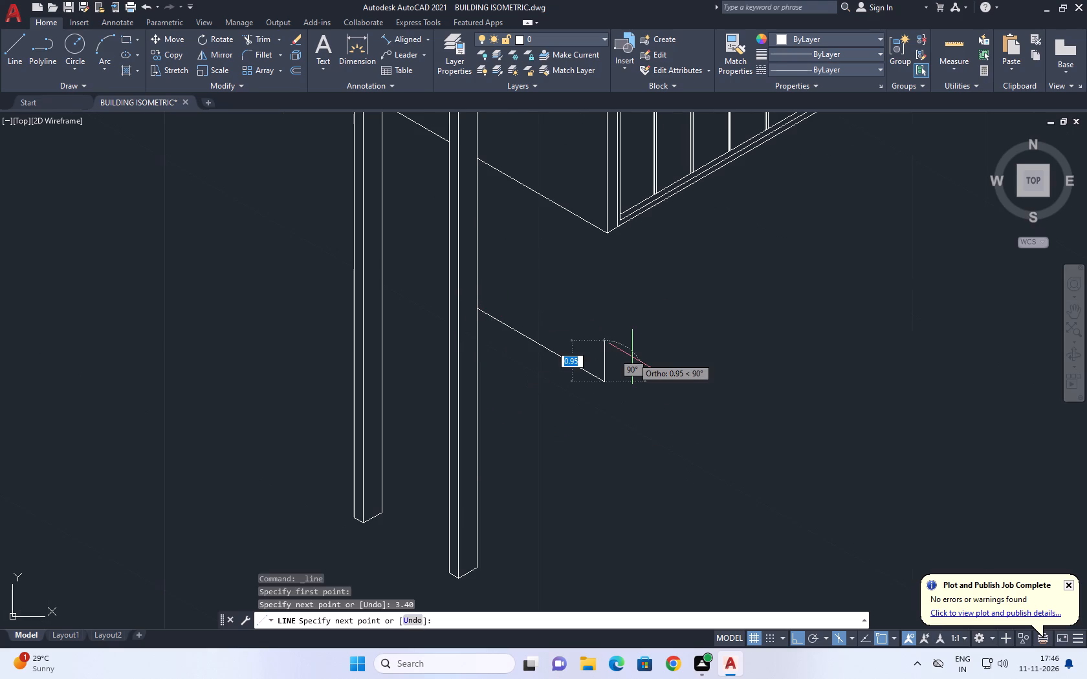
pyautogui.scroll(2, 593, 202)
pyautogui.moveTo(630, 447); pyautogui.dragTo(603, 314, button='middle')
pyautogui.scroll(-3, 601, 286)
pyautogui.click(595, 438)
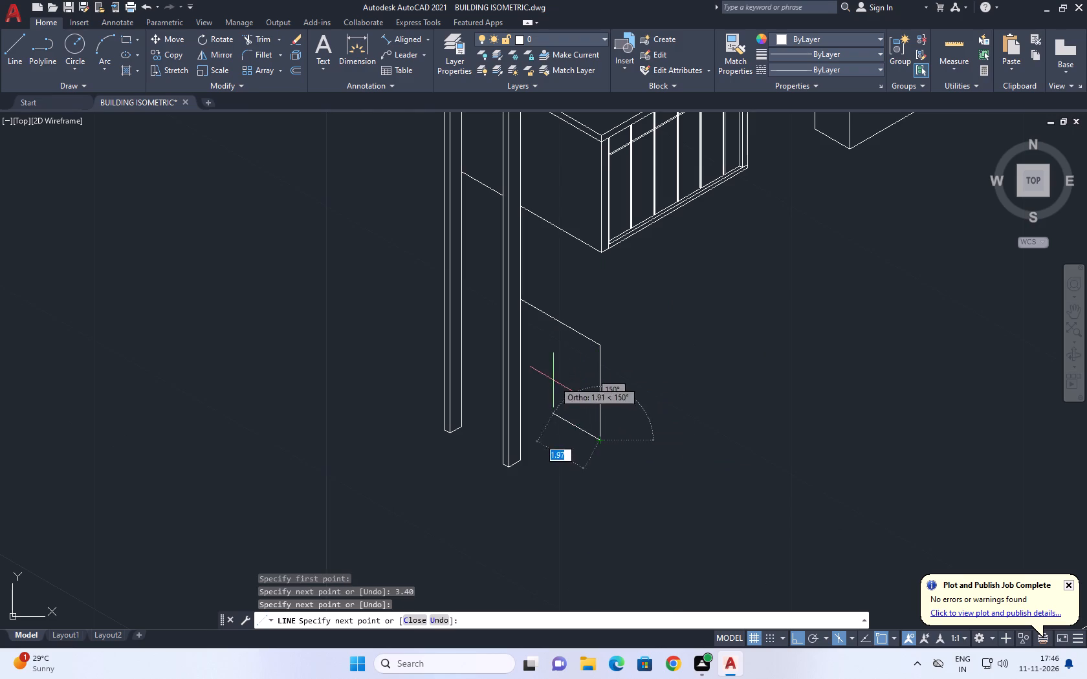
pyautogui.press('space')
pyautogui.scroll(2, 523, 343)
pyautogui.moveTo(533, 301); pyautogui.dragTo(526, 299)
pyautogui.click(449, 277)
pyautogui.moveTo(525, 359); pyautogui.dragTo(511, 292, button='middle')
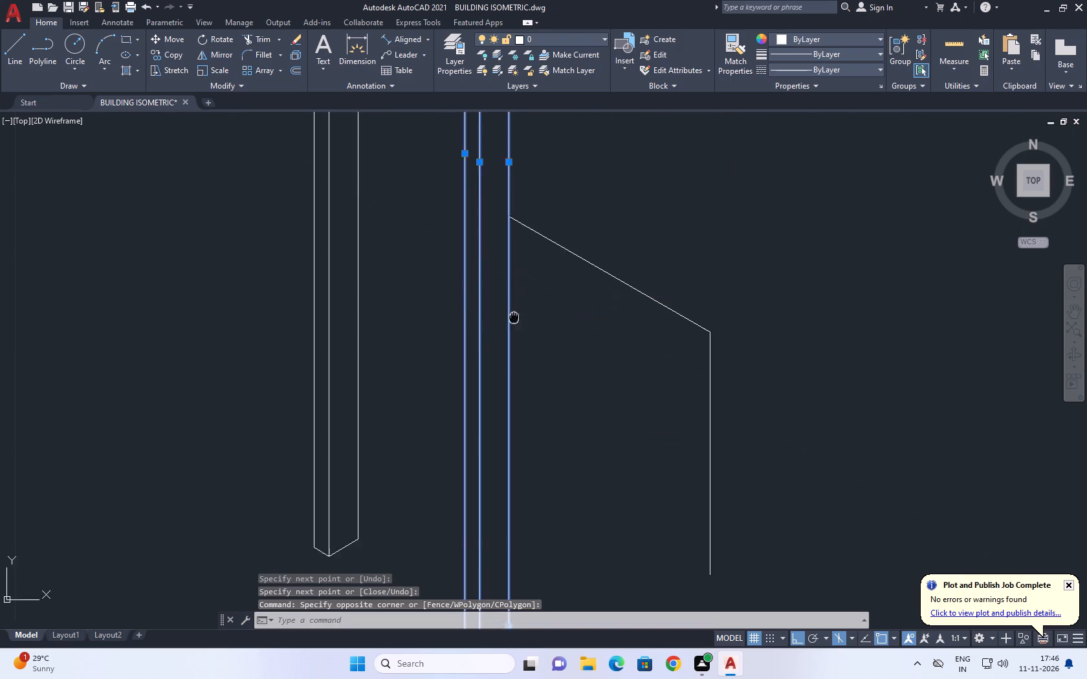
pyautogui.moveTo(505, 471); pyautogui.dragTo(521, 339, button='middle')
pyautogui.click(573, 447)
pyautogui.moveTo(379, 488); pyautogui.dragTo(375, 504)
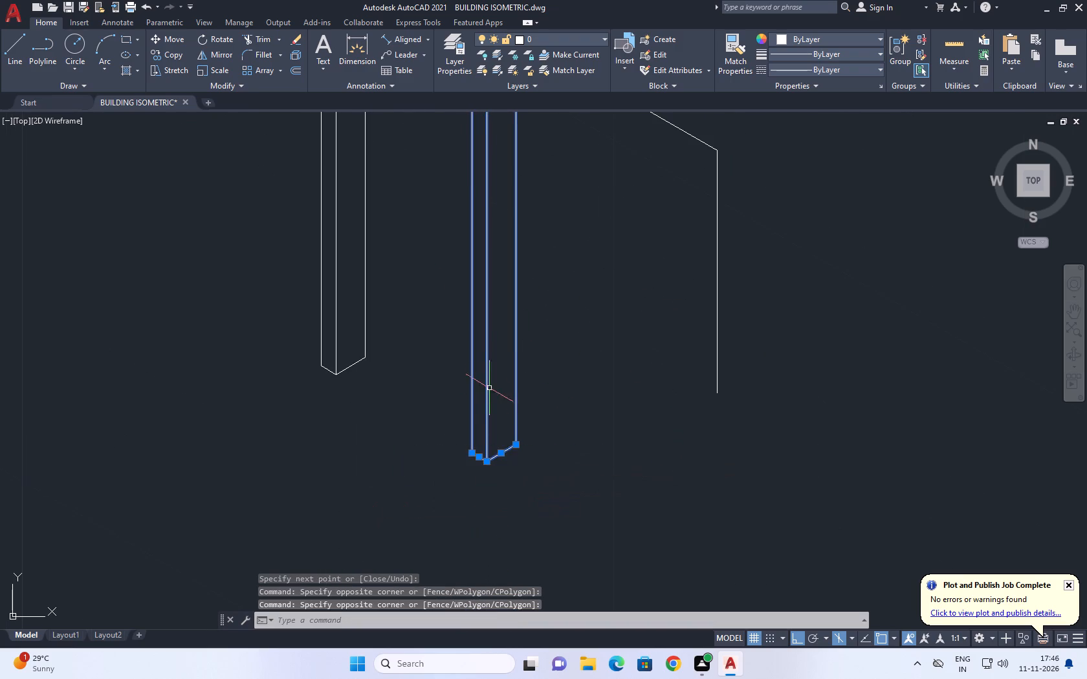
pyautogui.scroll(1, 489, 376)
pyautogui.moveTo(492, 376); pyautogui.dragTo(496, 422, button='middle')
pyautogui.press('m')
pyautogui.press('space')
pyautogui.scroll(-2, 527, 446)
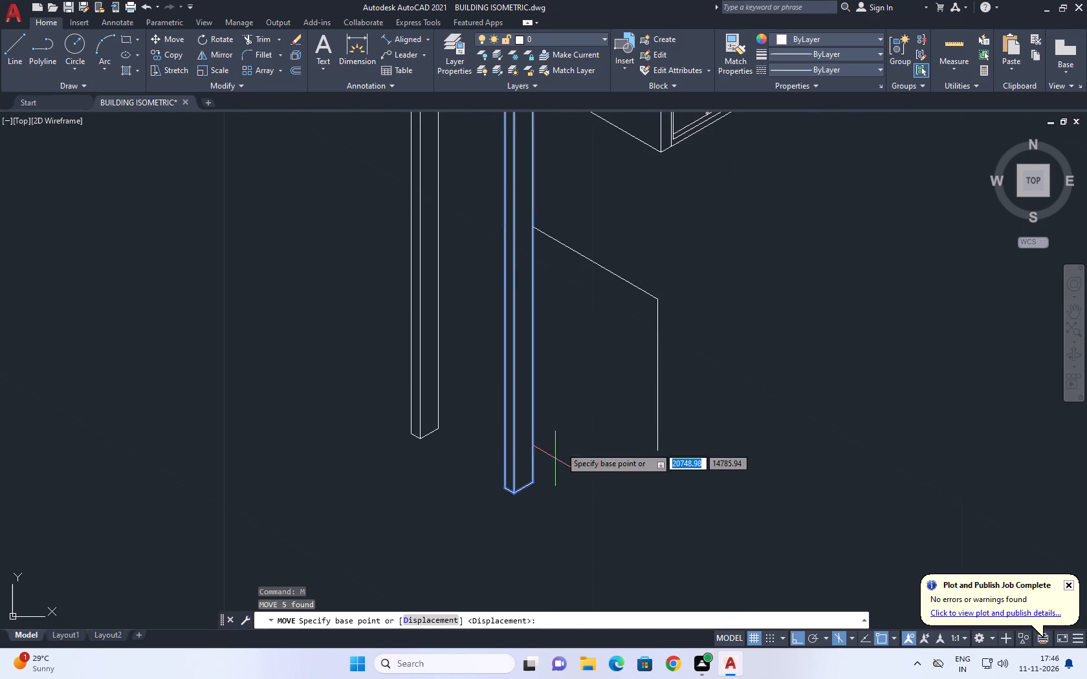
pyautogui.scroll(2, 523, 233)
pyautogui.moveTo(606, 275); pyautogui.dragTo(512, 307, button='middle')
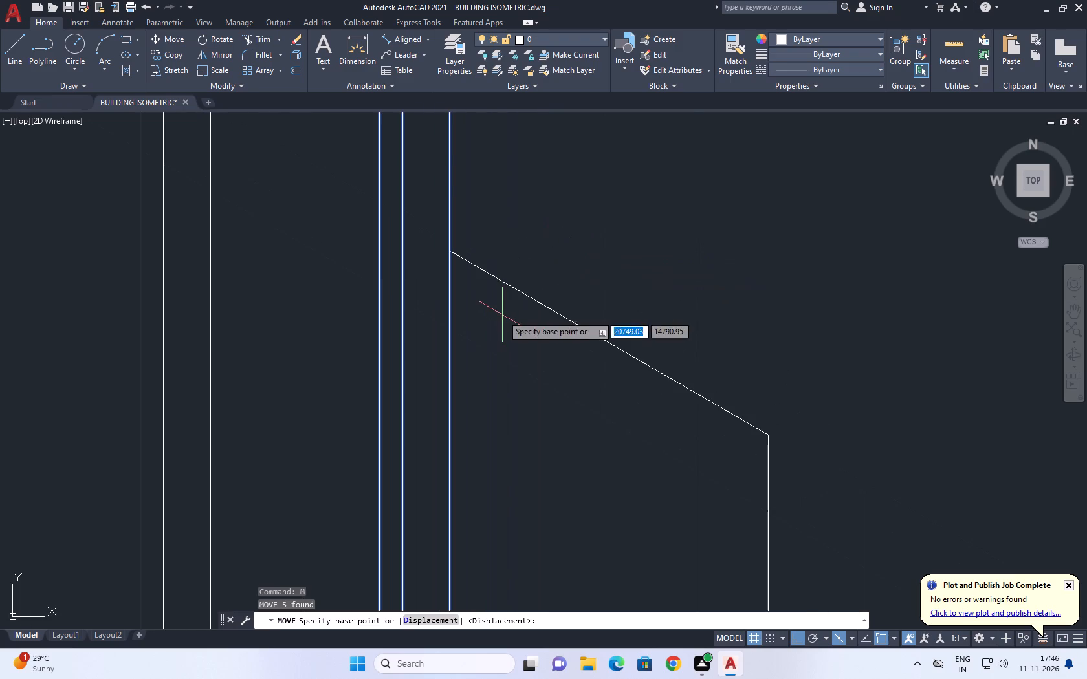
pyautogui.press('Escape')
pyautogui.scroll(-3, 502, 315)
# Draw a vertical line from the end wall's bottom corner down past the lower end of the new vertical line.
pyautogui.press('l')
pyautogui.press('space')
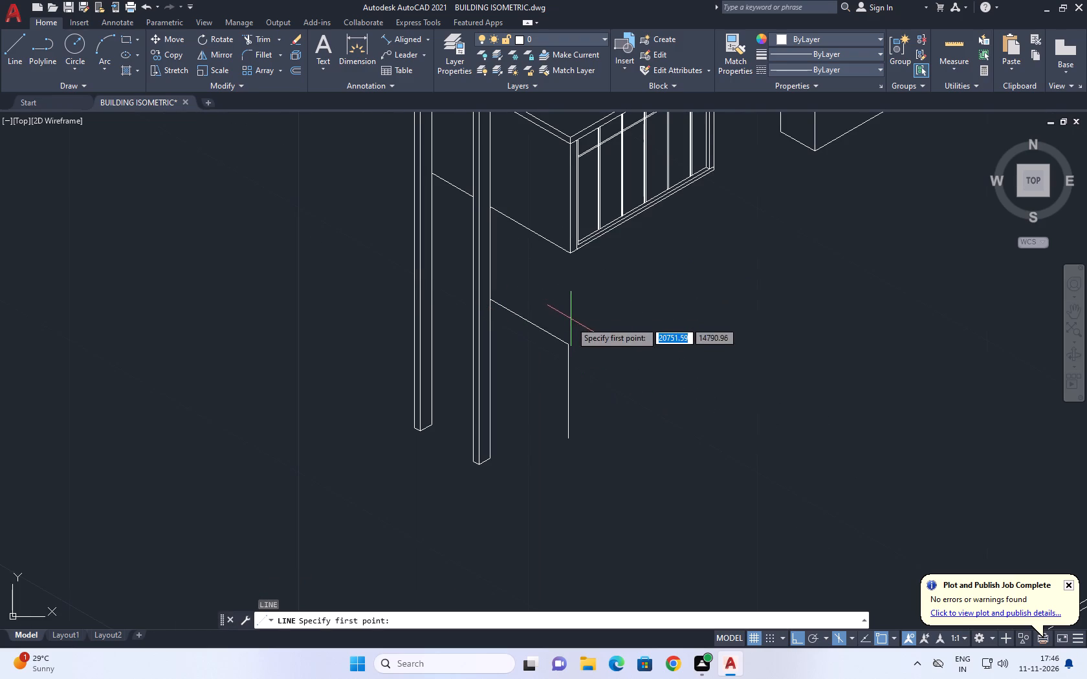
pyautogui.scroll(2, 560, 299)
pyautogui.click(586, 197)
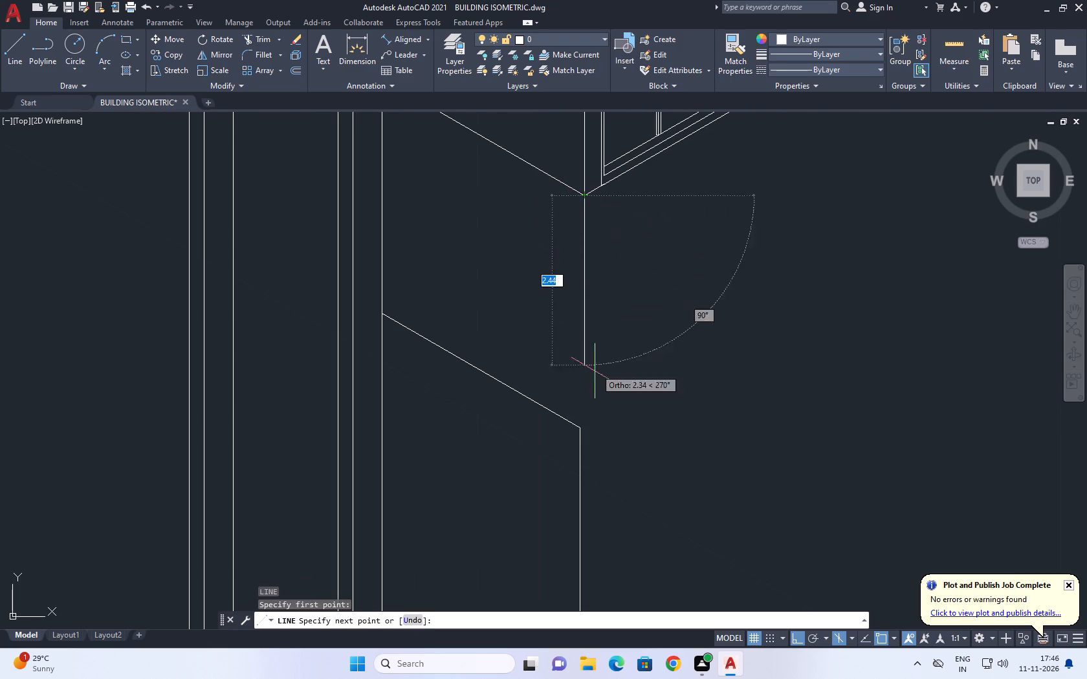
pyautogui.moveTo(587, 411); pyautogui.dragTo(582, 314, button='middle')
pyautogui.scroll(-1, 575, 235)
pyautogui.click(590, 484)
pyautogui.press('space')
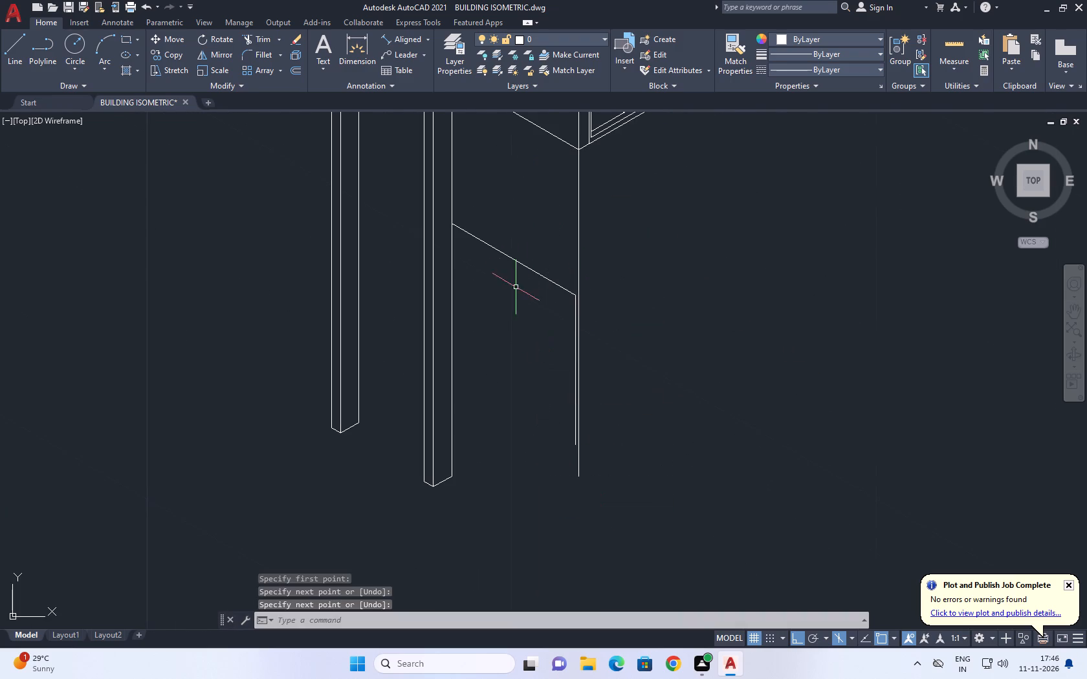
# Move the 3.40 sloped line and its attached vertical line together so their shared corner lands on the new wall corner line.
pyautogui.scroll(2, 531, 272)
pyautogui.scroll(4, 623, 338)
pyautogui.click(654, 235)
pyautogui.moveTo(557, 348); pyautogui.dragTo(489, 362)
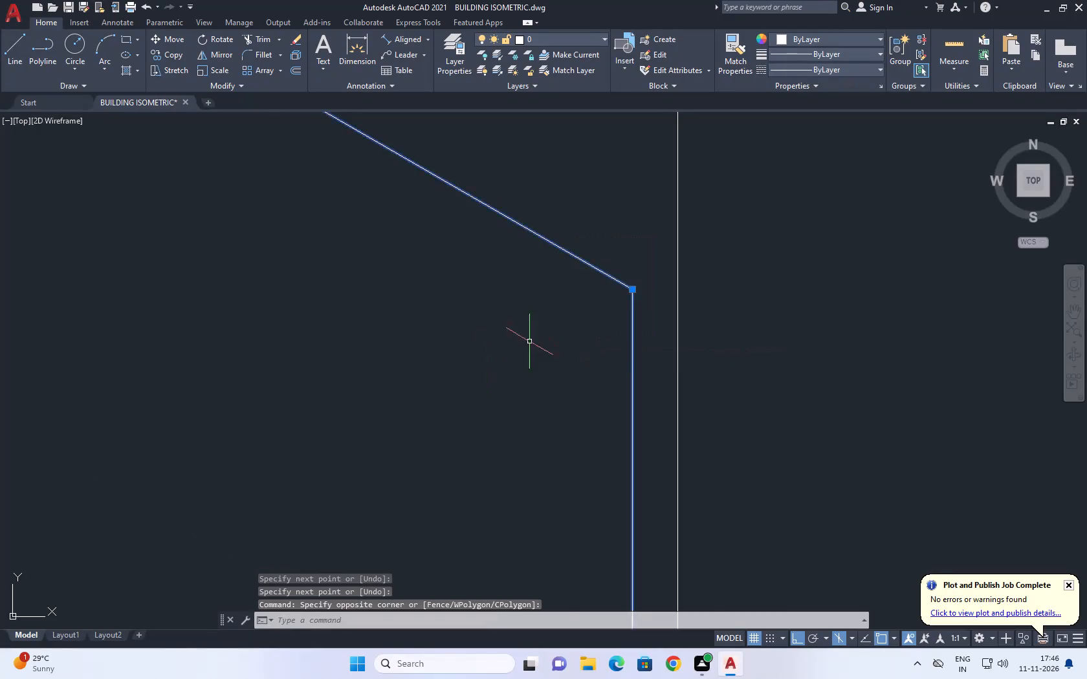
pyautogui.scroll(-3, 547, 330)
pyautogui.write('M')
pyautogui.press('space')
pyautogui.scroll(3, 576, 325)
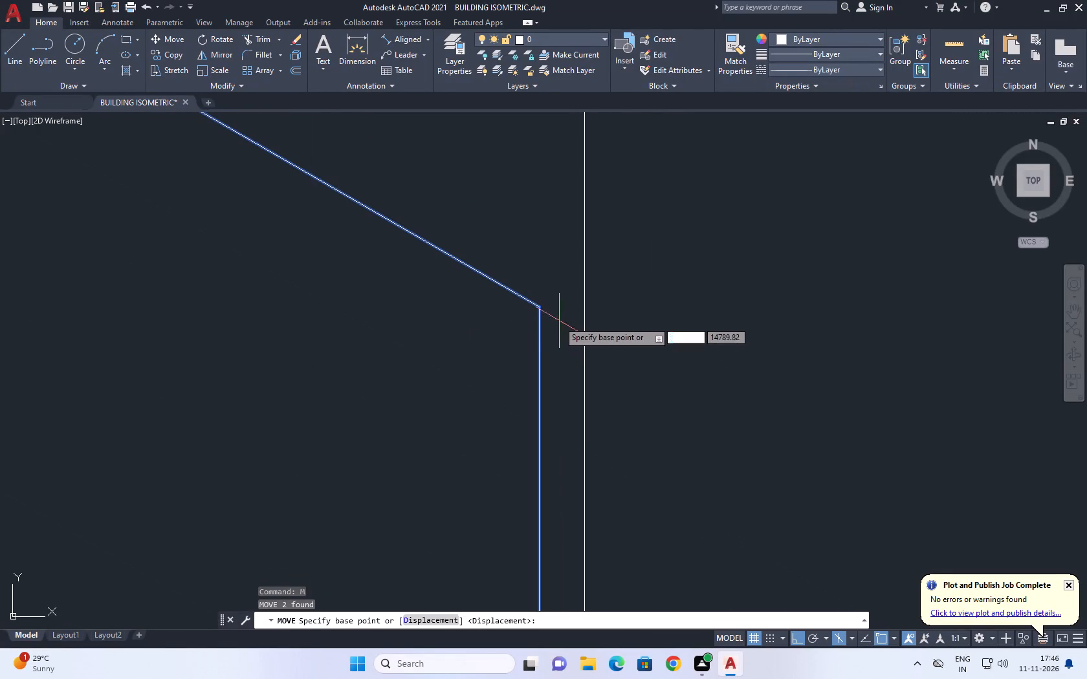
pyautogui.click(534, 305)
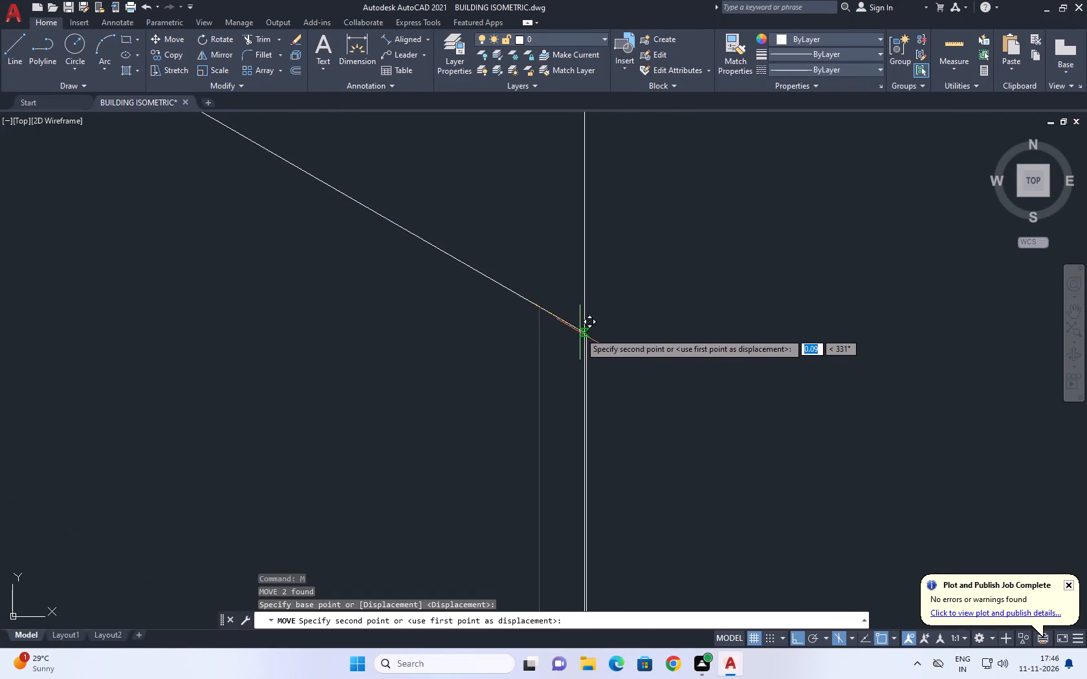
pyautogui.scroll(1, 573, 333)
pyautogui.click(534, 305)
pyautogui.click(562, 303)
pyautogui.moveTo(534, 312); pyautogui.dragTo(528, 314)
pyautogui.write('M')
pyautogui.press('space')
pyautogui.click(545, 310)
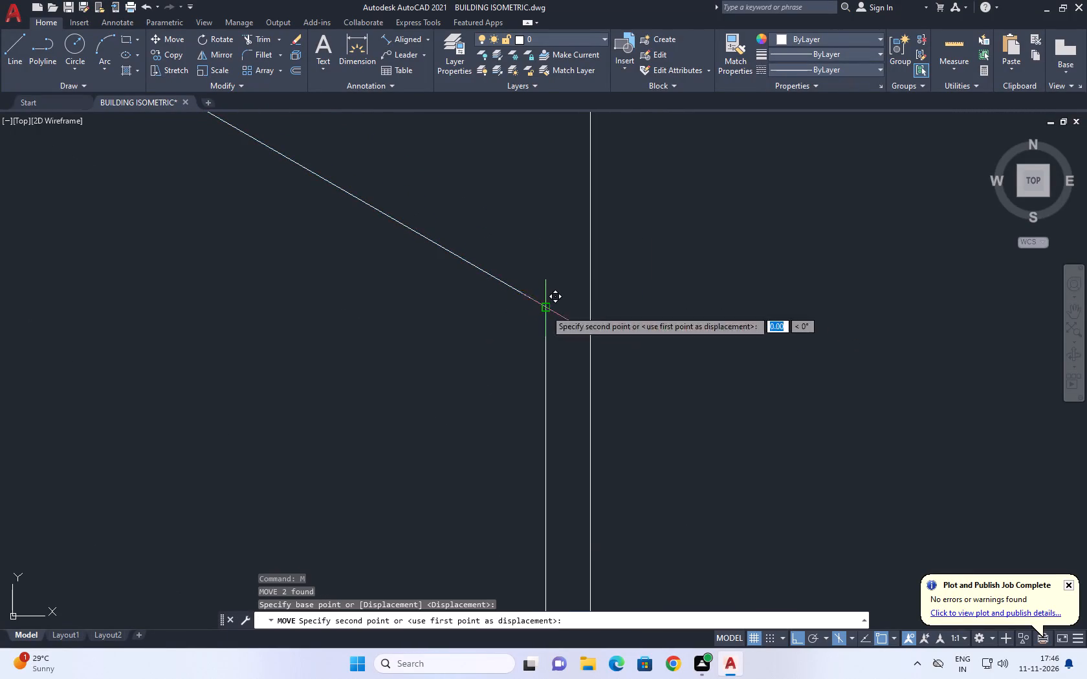
pyautogui.click(591, 334)
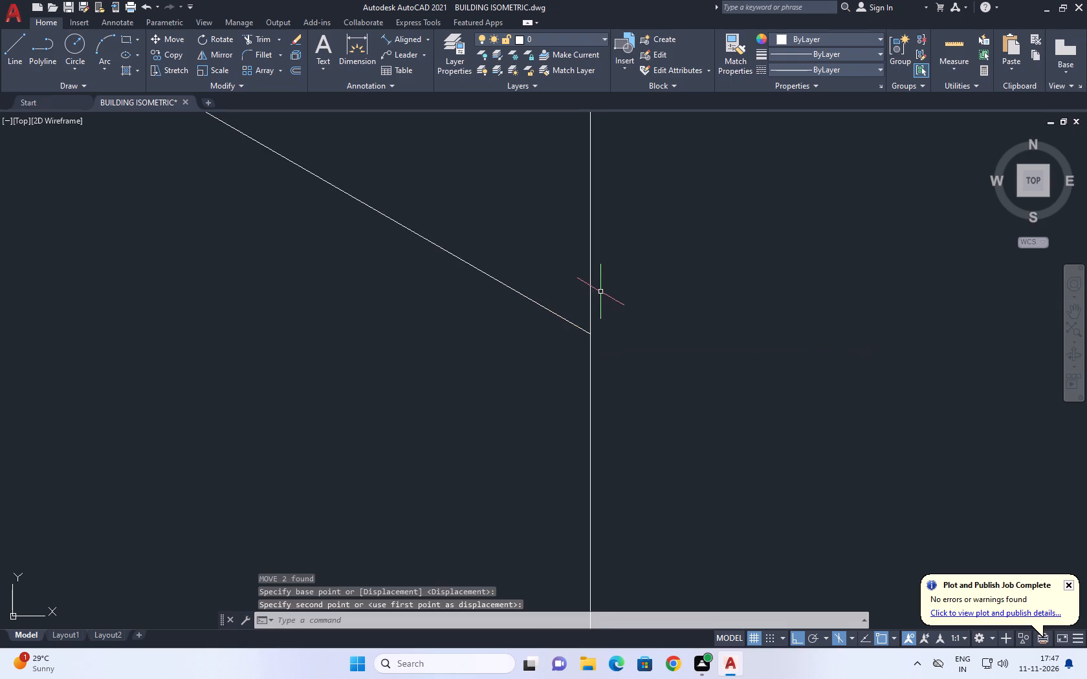
# Move the whole front column so its inner edge meets the upper end of the sloped line below the end wall.
pyautogui.scroll(-10, 600, 290)
pyautogui.scroll(2, 543, 264)
pyautogui.click(538, 186)
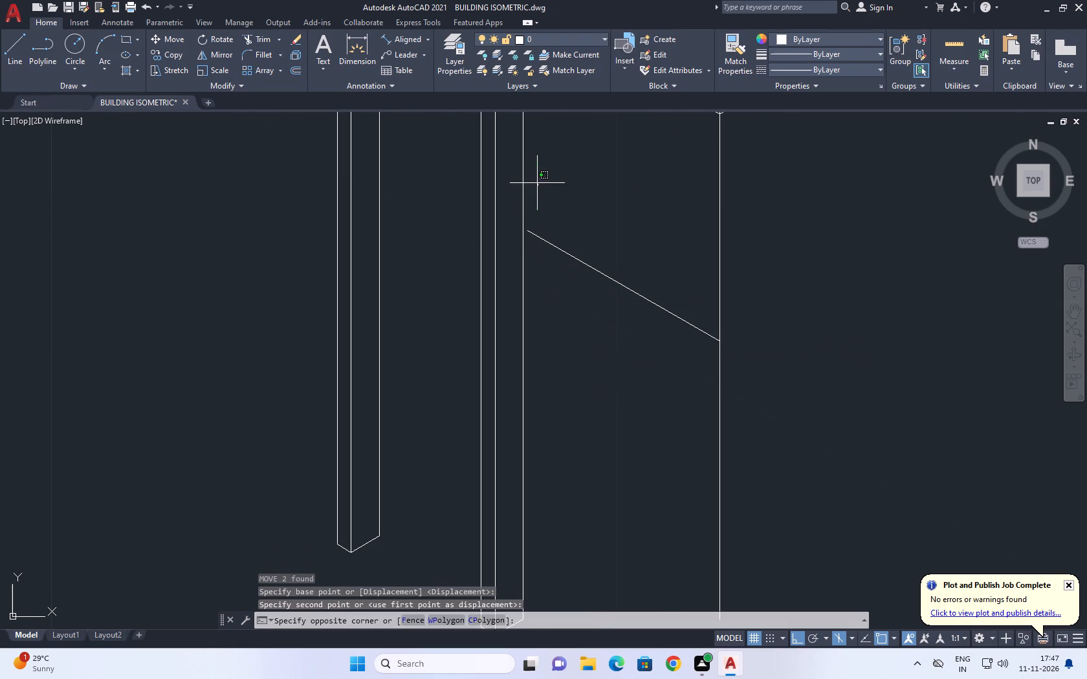
pyautogui.moveTo(468, 189); pyautogui.dragTo(433, 189)
pyautogui.moveTo(562, 382); pyautogui.dragTo(562, 206, button='middle')
pyautogui.moveTo(584, 478); pyautogui.dragTo(557, 479)
pyautogui.click(373, 452)
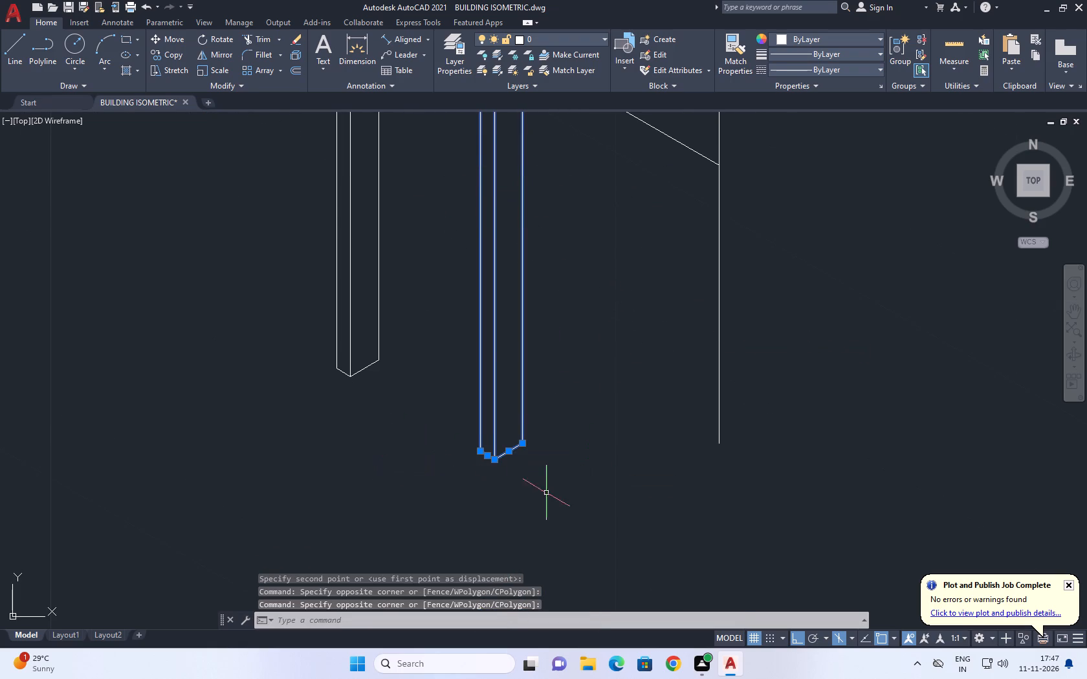
pyautogui.click(551, 496)
pyautogui.click(434, 413)
pyautogui.scroll(-1, 469, 399)
pyautogui.press('m')
pyautogui.press('space')
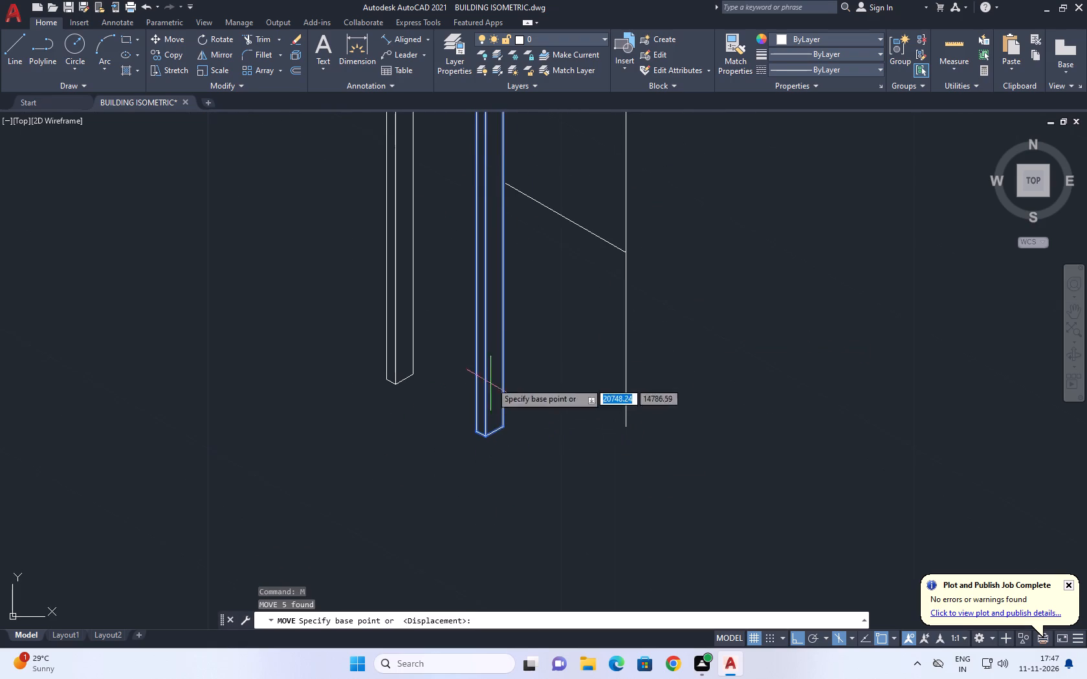
pyautogui.moveTo(508, 294); pyautogui.dragTo(507, 454, button='middle')
pyautogui.scroll(4, 498, 340)
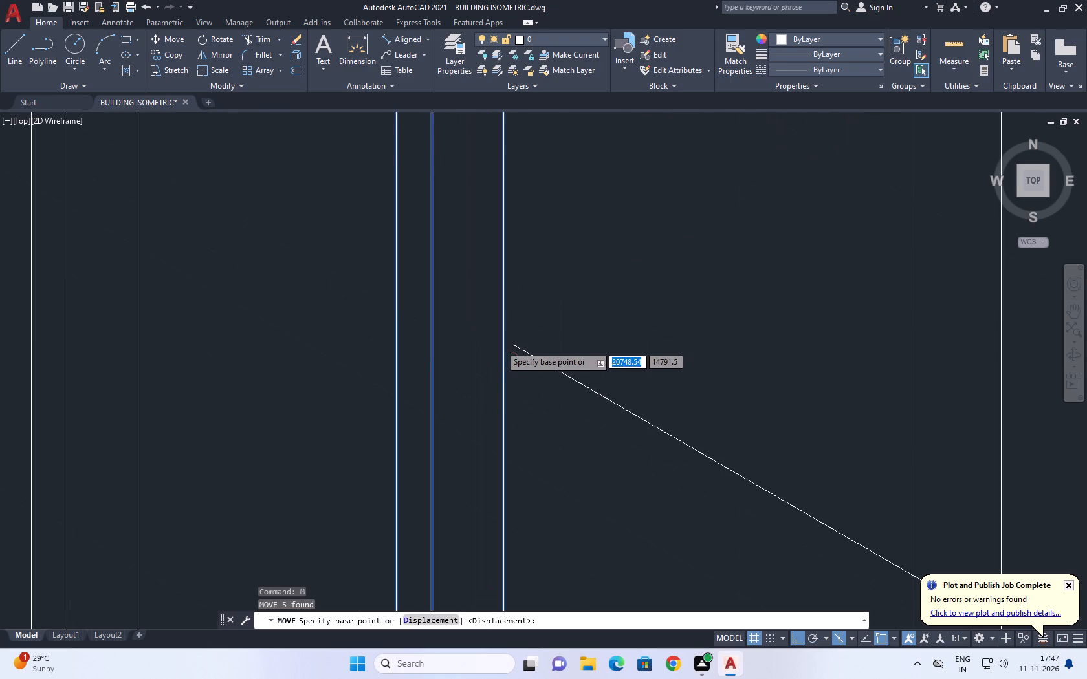
pyautogui.click(500, 328)
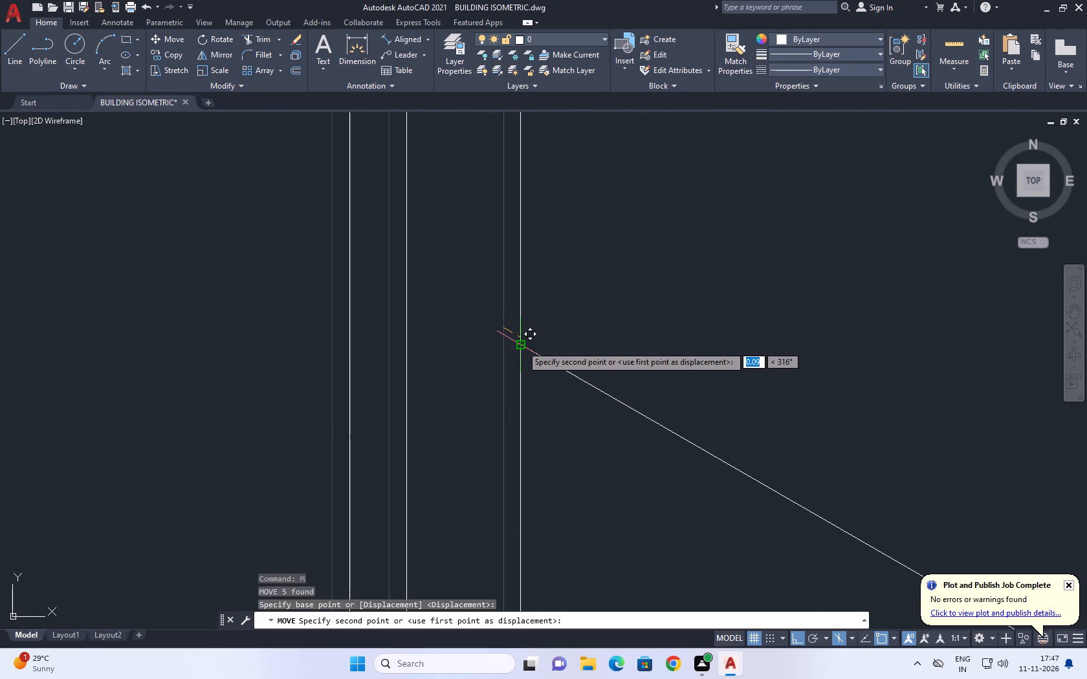
pyautogui.click(521, 345)
# Extend the front column's vertical lines up to the underside edge of the roof slab.
pyautogui.scroll(-8, 572, 356)
pyautogui.scroll(3, 598, 292)
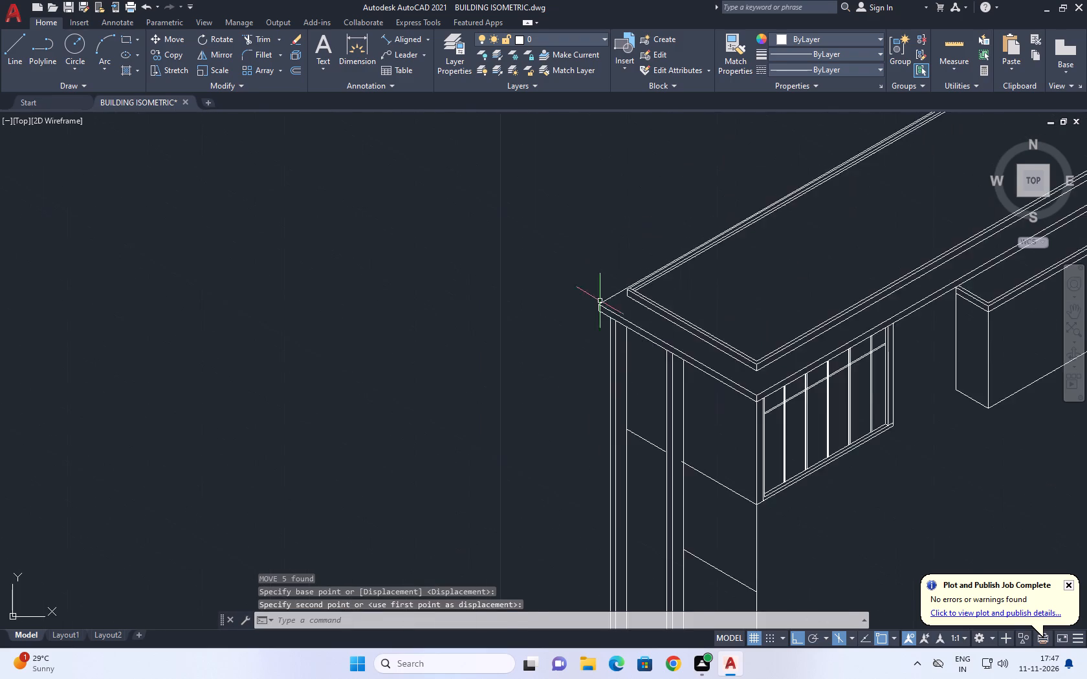
pyautogui.scroll(3, 642, 363)
pyautogui.moveTo(760, 350); pyautogui.dragTo(660, 320, button='middle')
pyautogui.write('EX')
pyautogui.press('space')
pyautogui.click(628, 315)
pyautogui.click(738, 394)
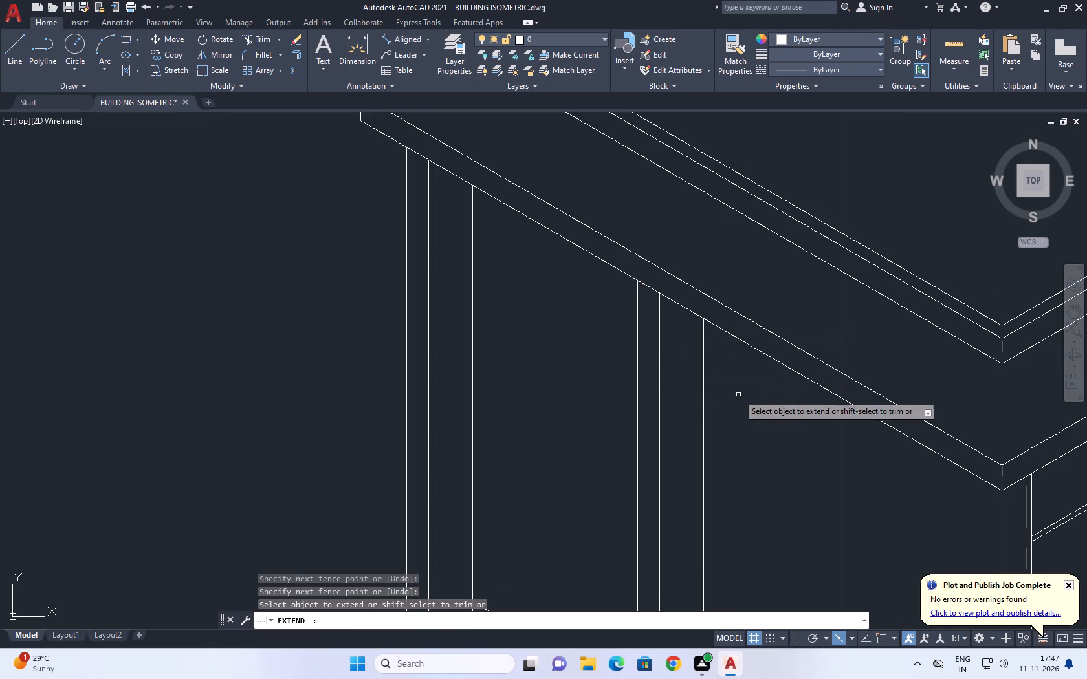
pyautogui.press('space')
# Delete the long vertical line running down from the end wall's bottom corner, keeping the one attached to the sloped line.
pyautogui.scroll(-3, 629, 339)
pyautogui.moveTo(668, 409); pyautogui.dragTo(570, 166, button='middle')
pyautogui.moveTo(617, 392); pyautogui.dragTo(605, 390, button='middle')
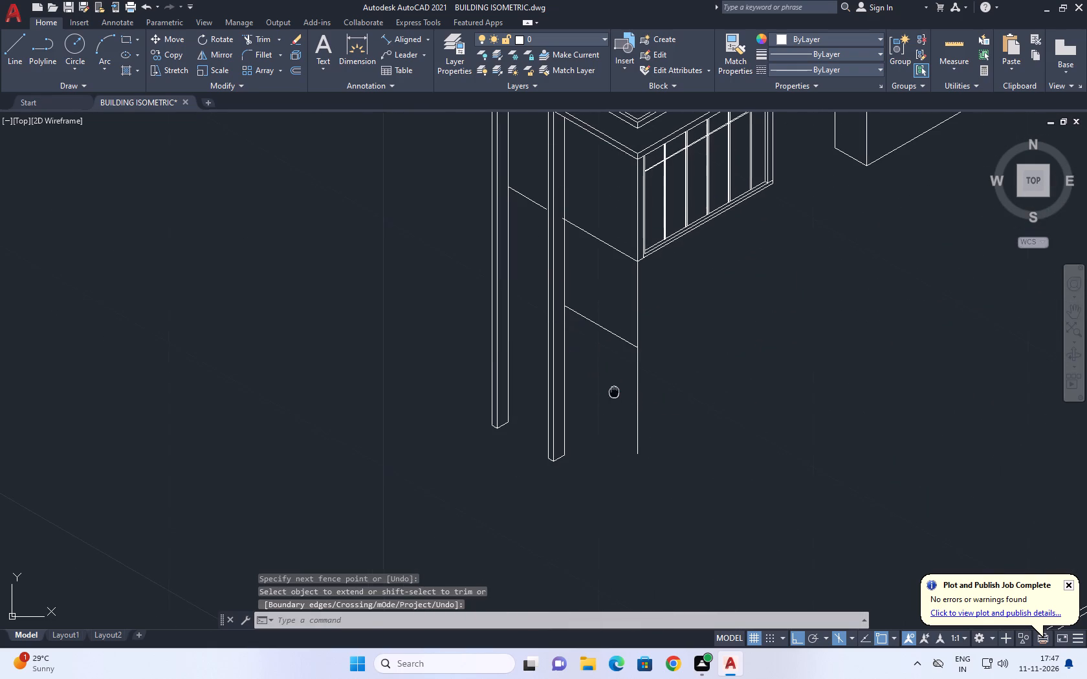
pyautogui.moveTo(605, 390); pyautogui.dragTo(570, 383, button='middle')
pyautogui.scroll(1, 586, 393)
pyautogui.moveTo(634, 405); pyautogui.dragTo(617, 398)
pyautogui.moveTo(556, 385); pyautogui.dragTo(541, 383)
pyautogui.scroll(-1, 626, 383)
pyautogui.moveTo(679, 379); pyautogui.dragTo(673, 380, button='middle')
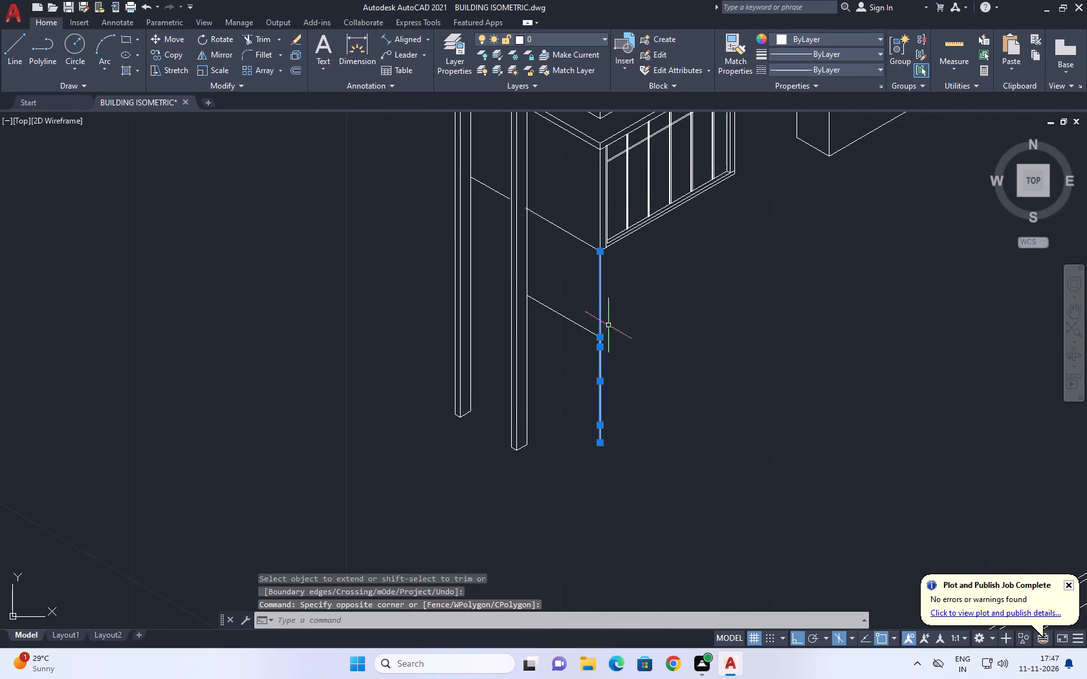
pyautogui.press('Escape')
pyautogui.moveTo(614, 283); pyautogui.dragTo(600, 284)
pyautogui.moveTo(569, 281); pyautogui.dragTo(562, 281)
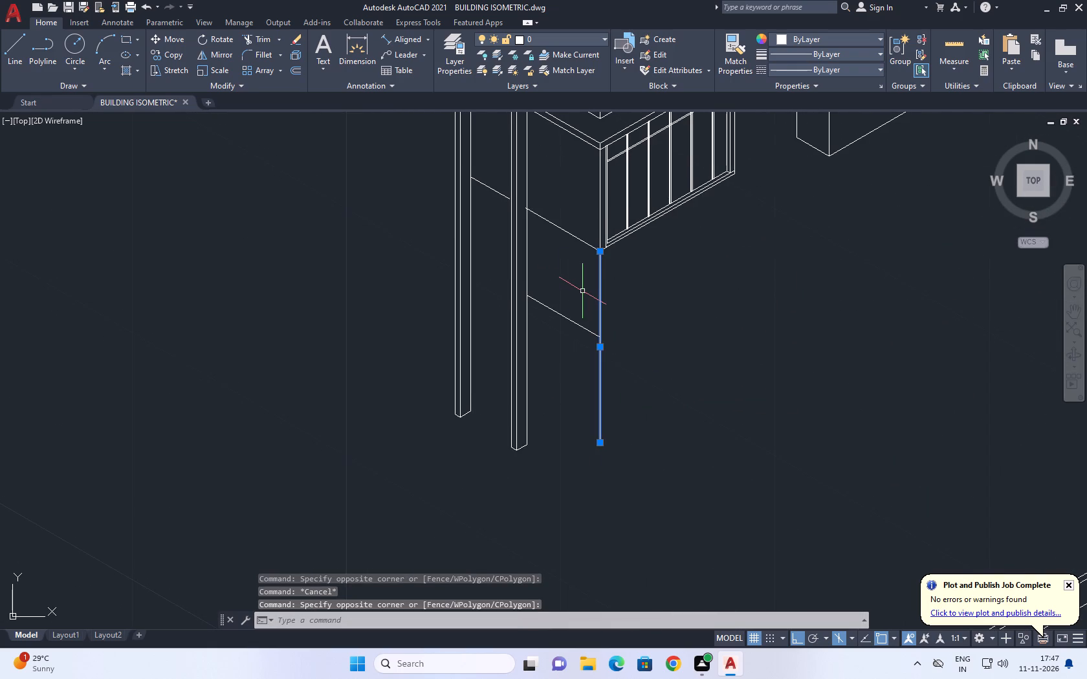
pyautogui.press('Delete')
# Extend the end wall's bottom line between the columns to meet the front column's edge.
pyautogui.moveTo(749, 321); pyautogui.dragTo(703, 320, button='middle')
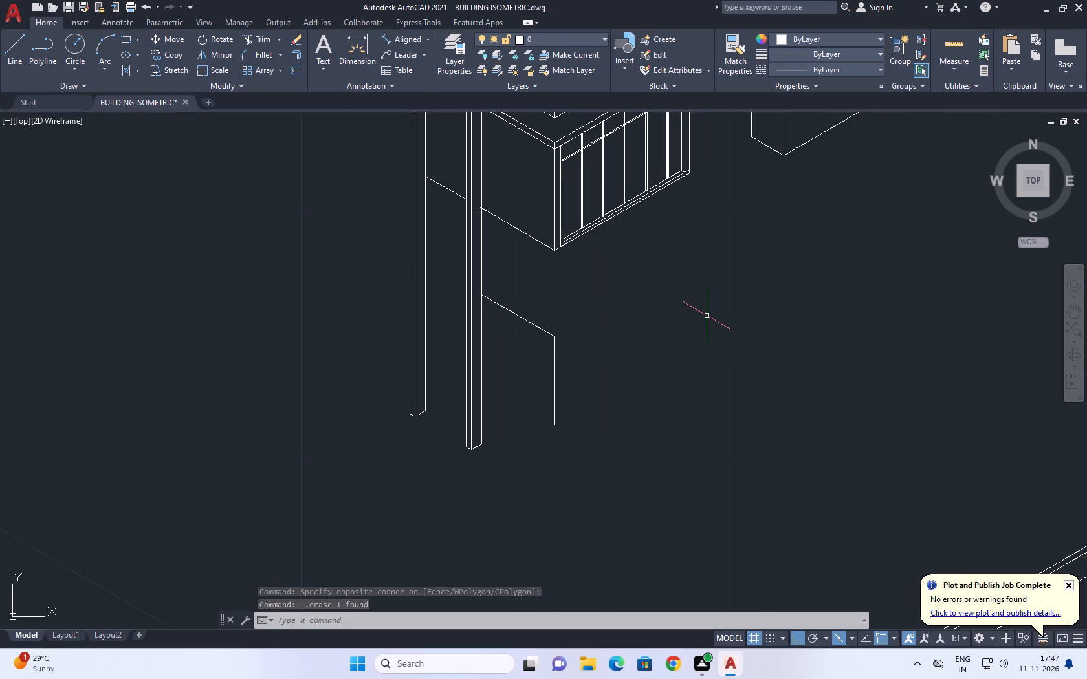
pyautogui.moveTo(525, 254); pyautogui.dragTo(545, 280, button='middle')
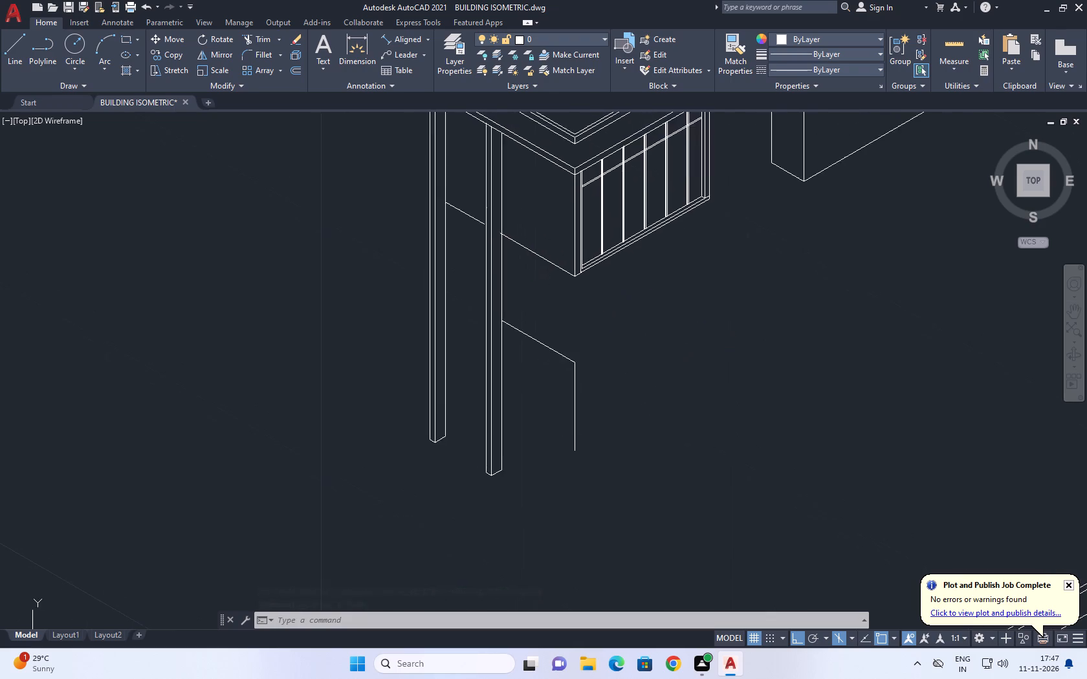
pyautogui.scroll(2, 542, 274)
pyautogui.moveTo(541, 258); pyautogui.dragTo(553, 291, button='middle')
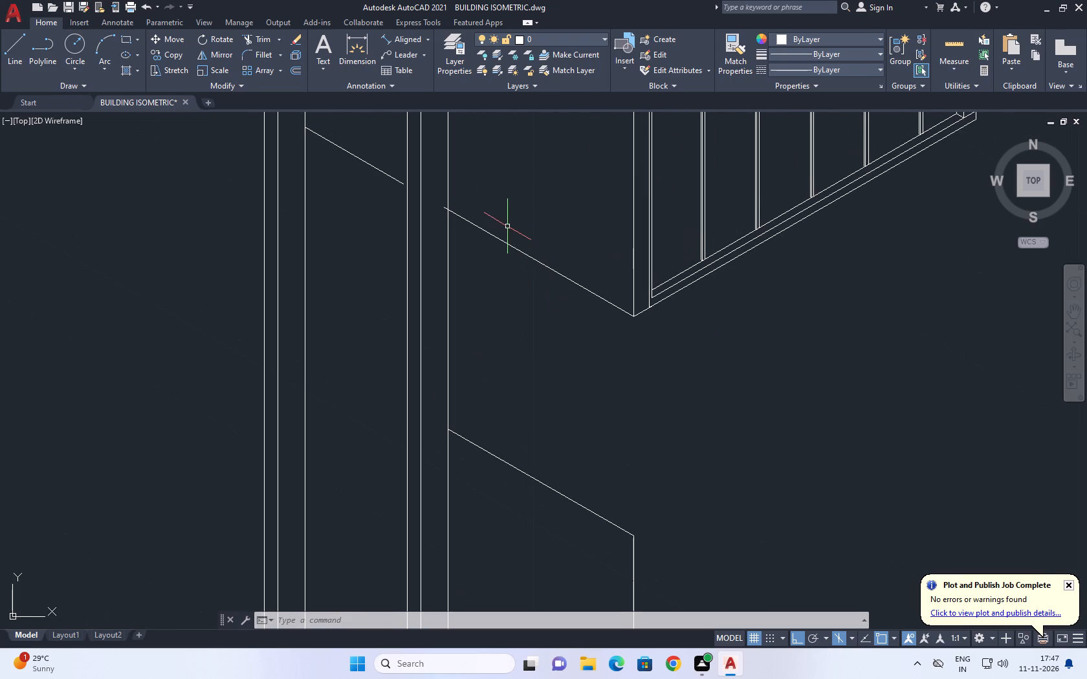
pyautogui.write('EX')
pyautogui.press('space')
pyautogui.click(390, 141)
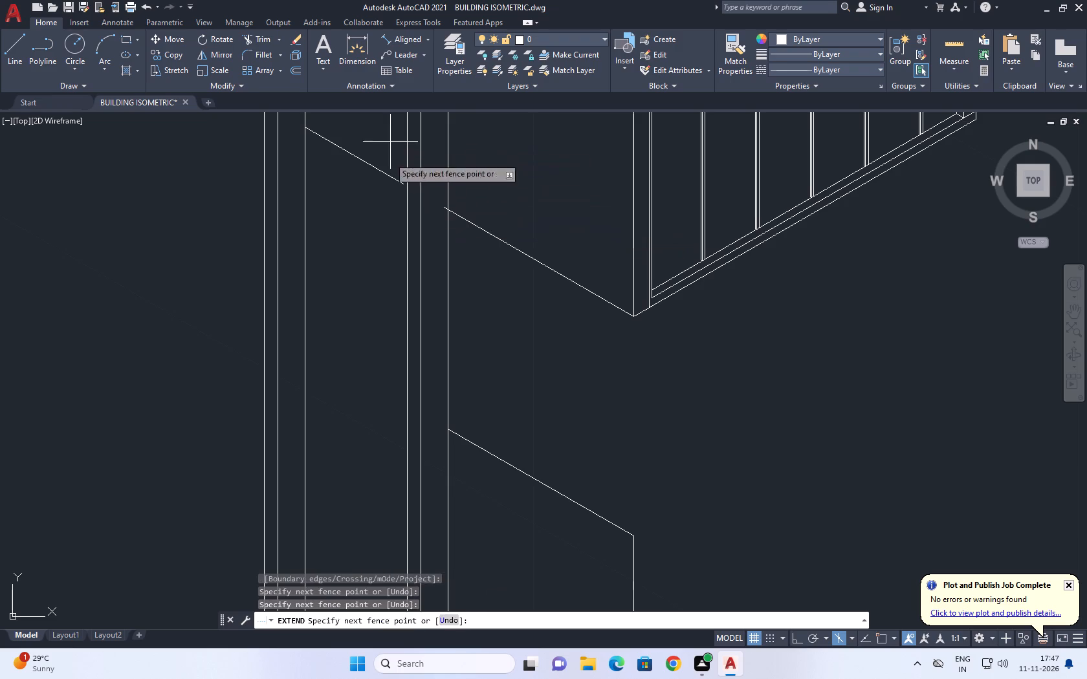
pyautogui.click(382, 229)
pyautogui.press('space')
# Trim the end wall's bottom line where it overshoots the front column's inner edge.
pyautogui.write('TR')
pyautogui.press('space')
pyautogui.scroll(3, 470, 230)
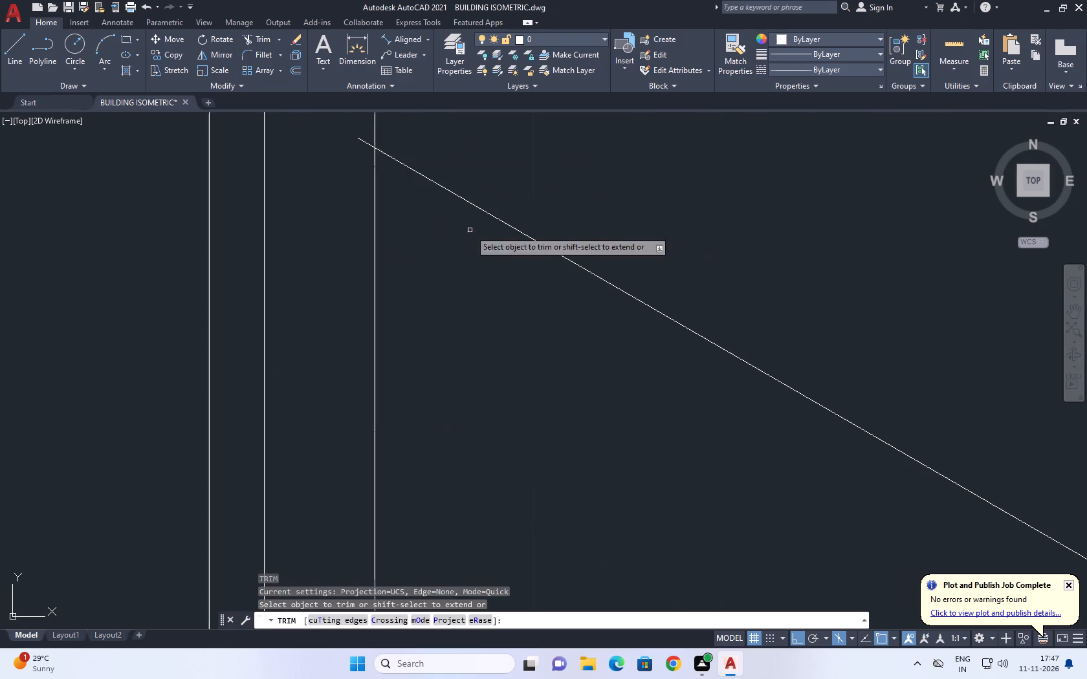
pyautogui.click(365, 138)
pyautogui.click(357, 177)
pyautogui.scroll(-5, 425, 236)
pyautogui.press('space')
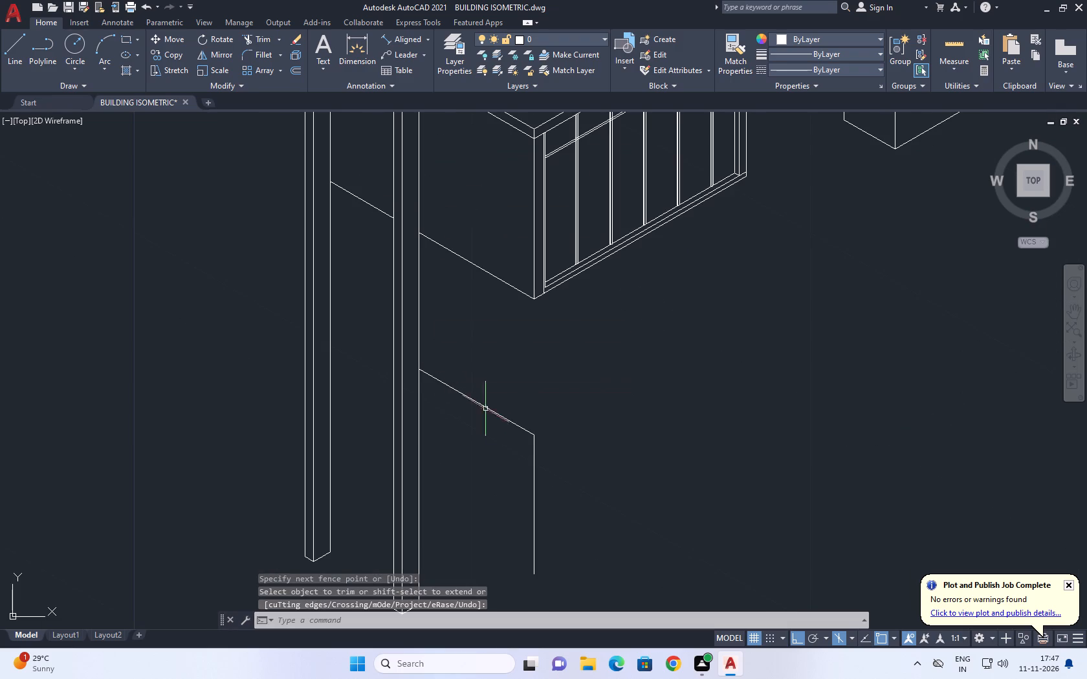
# Draw a vertical line on the end wall near its outer corner, from the roof's lower edge, and trim it at the wall's bottom line.
pyautogui.moveTo(412, 374); pyautogui.dragTo(522, 420, button='middle')
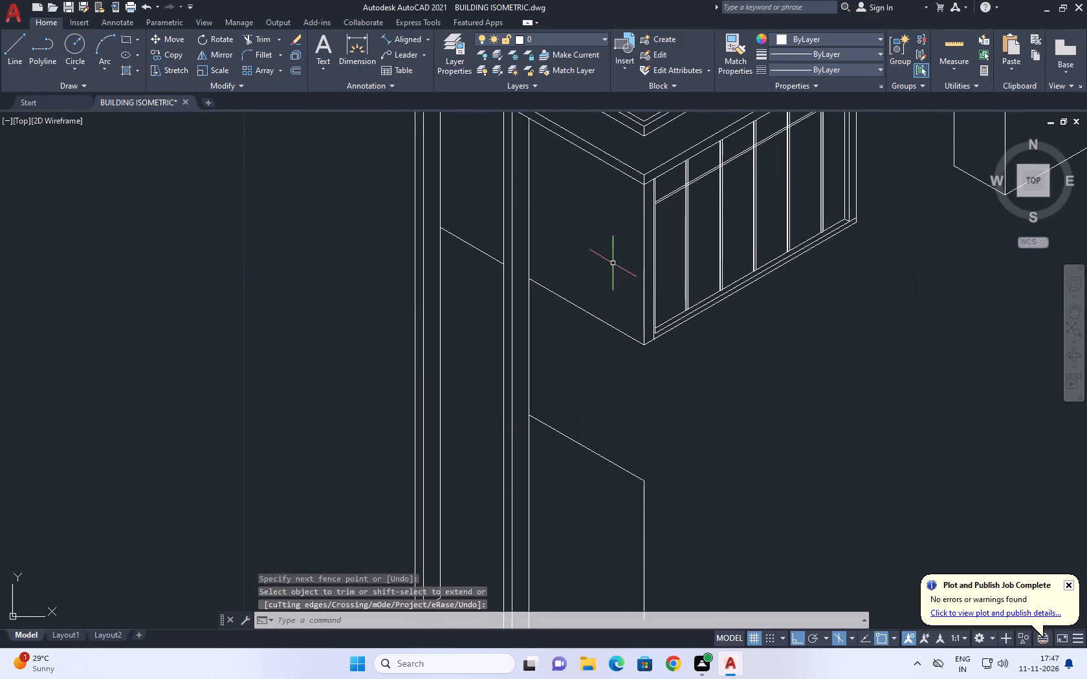
pyautogui.moveTo(611, 259); pyautogui.dragTo(634, 323, button='middle')
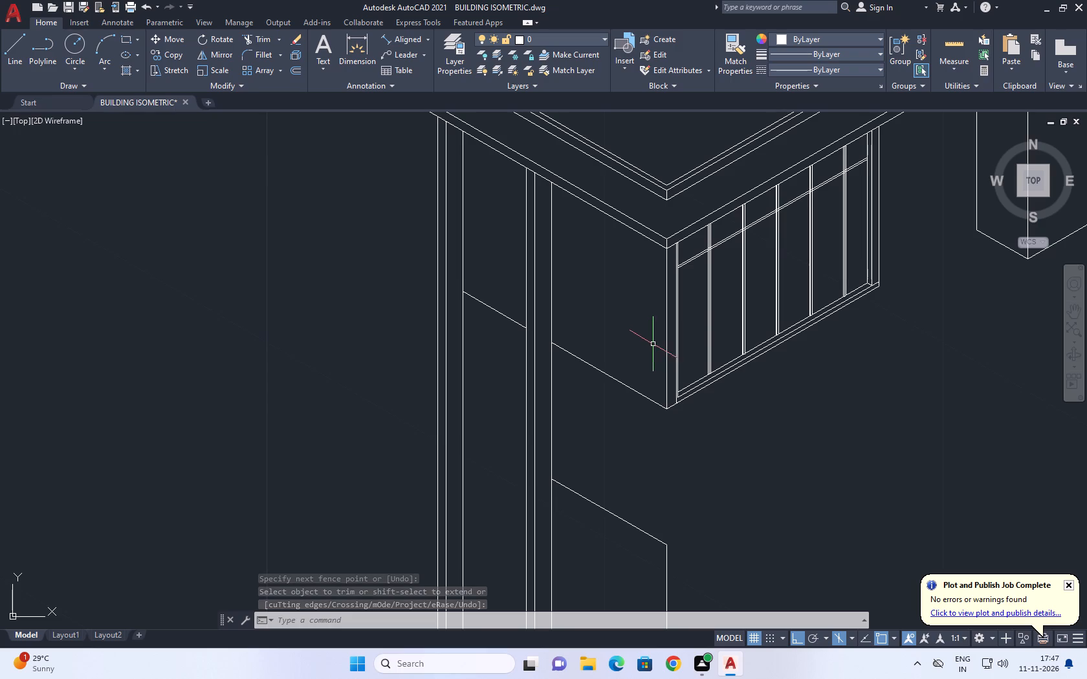
pyautogui.write('L')
pyautogui.press('space')
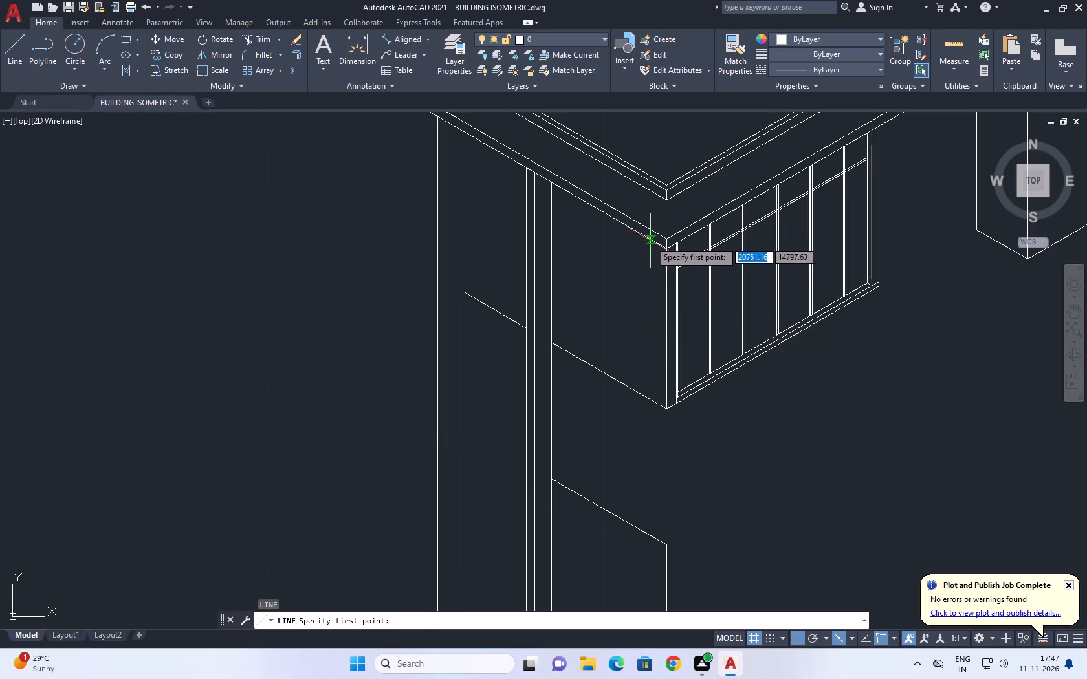
pyautogui.click(646, 238)
pyautogui.click(627, 415)
pyautogui.press('space')
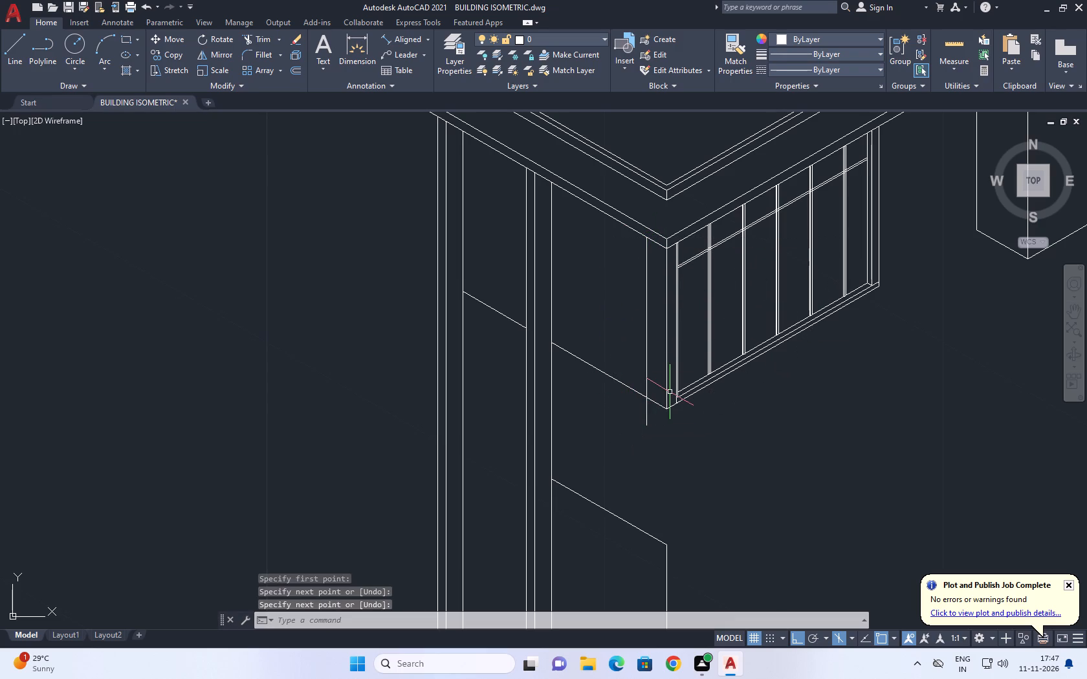
pyautogui.press('Escape')
pyautogui.write('TR')
pyautogui.press('space')
pyautogui.click(647, 408)
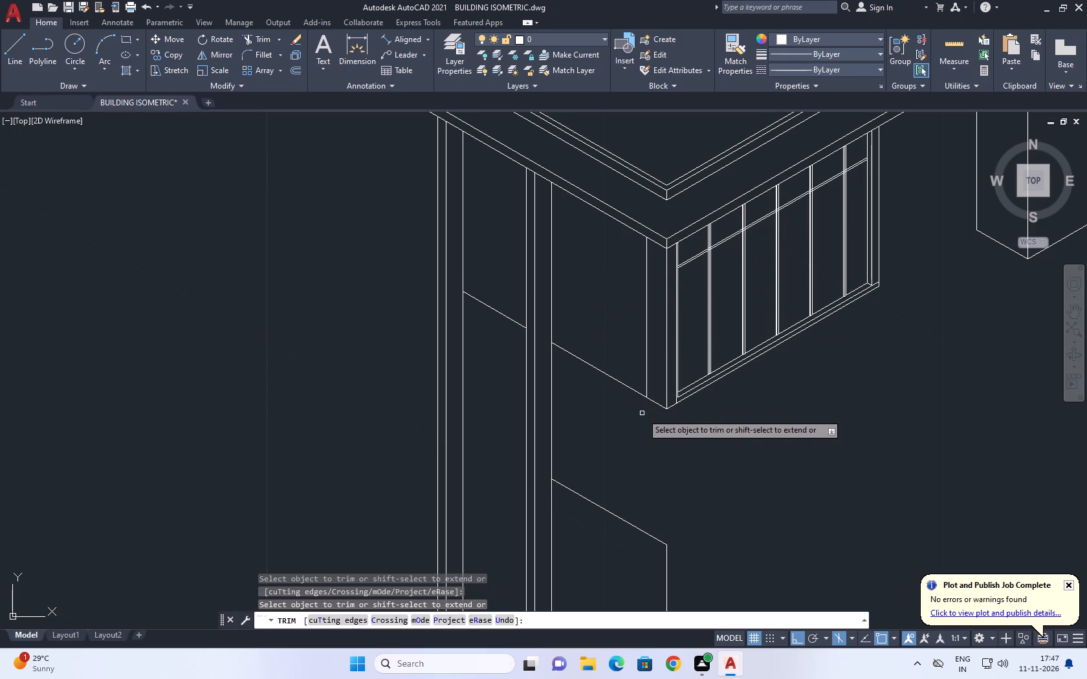
pyautogui.press('Escape')
# Draw a line over the end wall's bottom edge from the new vertical line to the front column's inner edge.
pyautogui.write('L')
pyautogui.press('space')
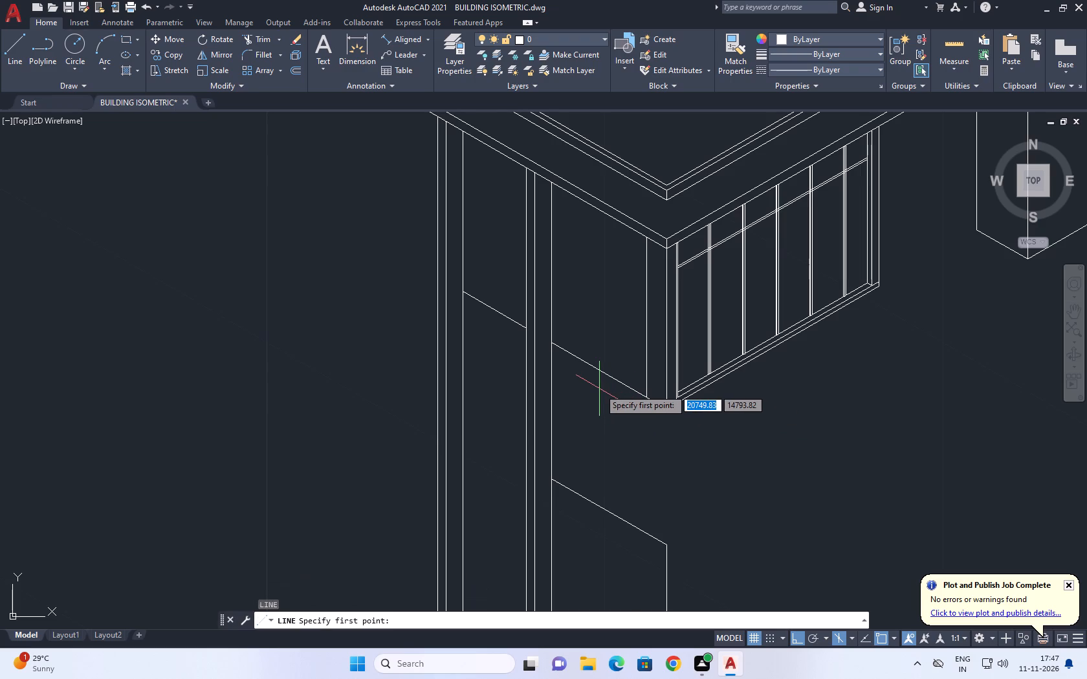
pyautogui.scroll(3, 644, 390)
pyautogui.click(648, 428)
pyautogui.scroll(-4, 470, 303)
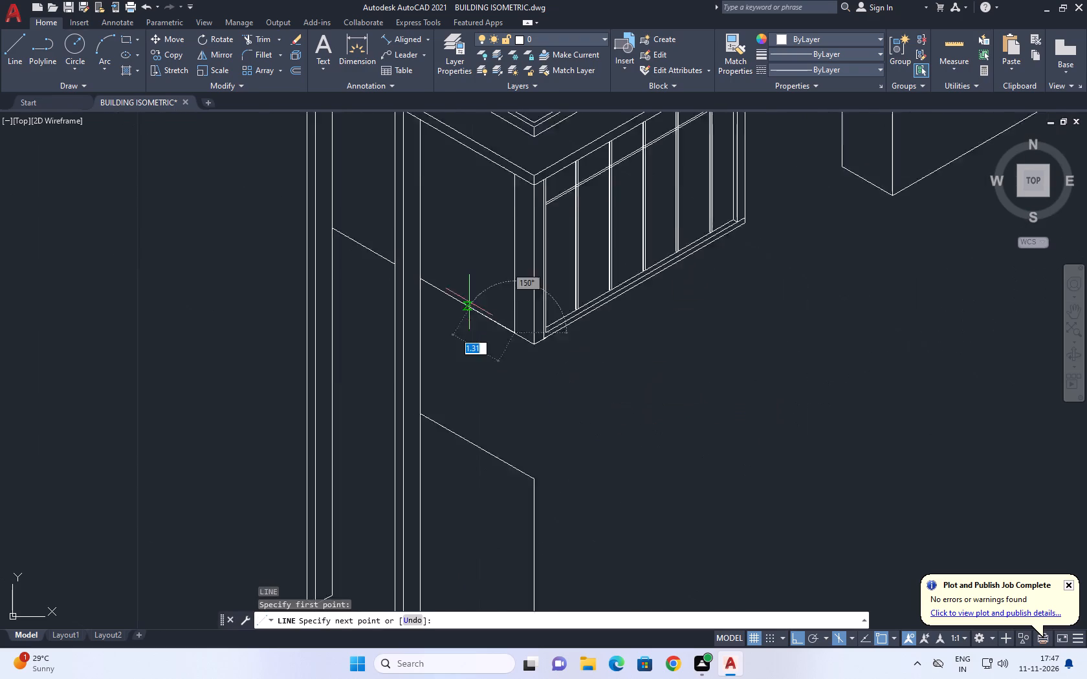
pyautogui.scroll(3, 441, 279)
pyautogui.click(421, 319)
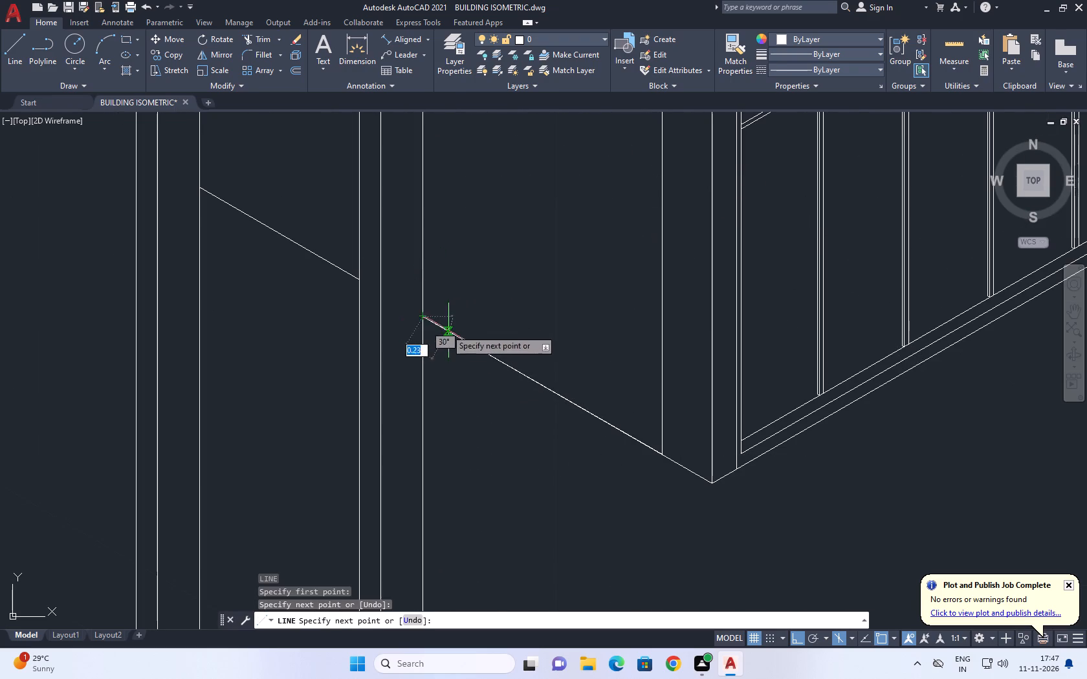
pyautogui.press('space')
# Delete the end wall's vertical corner line beside the barred window.
pyautogui.click(710, 340)
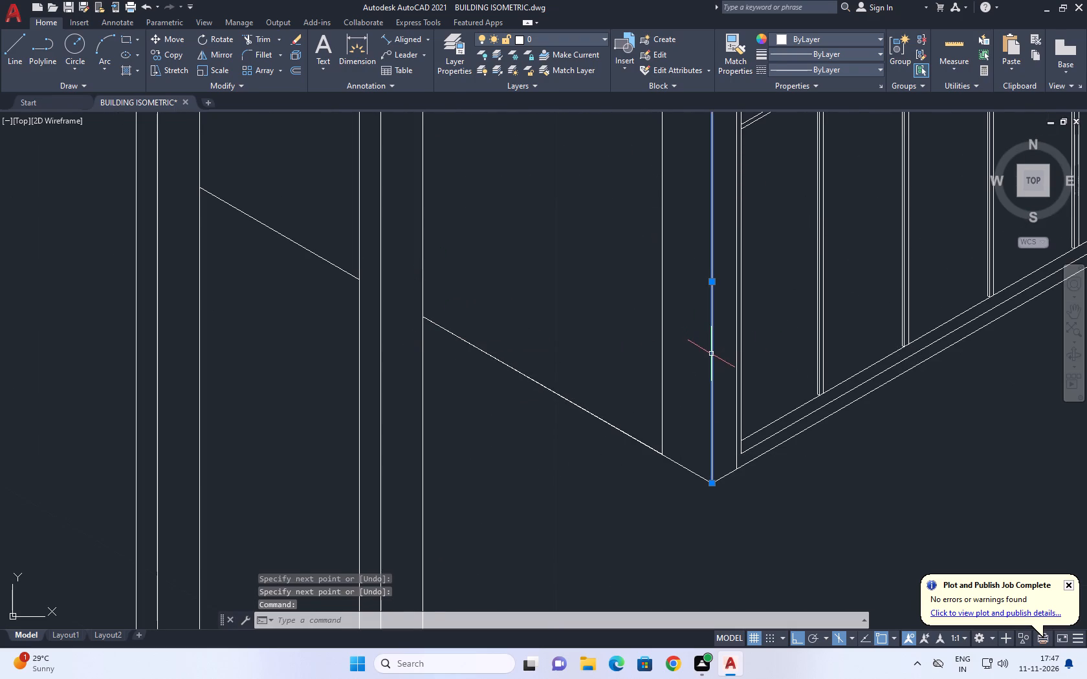
pyautogui.press('Delete')
# Divide the overlaid bottom line between the front column and the new vertical line into 4 segments.
pyautogui.scroll(-2, 625, 409)
pyautogui.scroll(1, 595, 409)
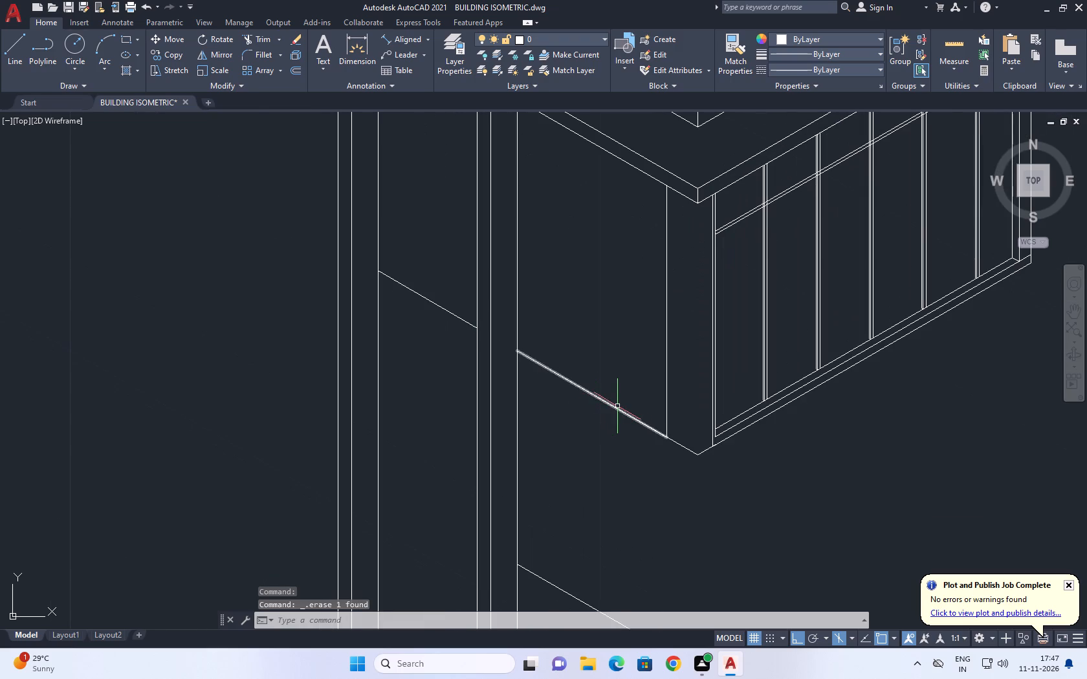
pyautogui.click(617, 405)
pyautogui.click(611, 406)
pyautogui.press('Escape')
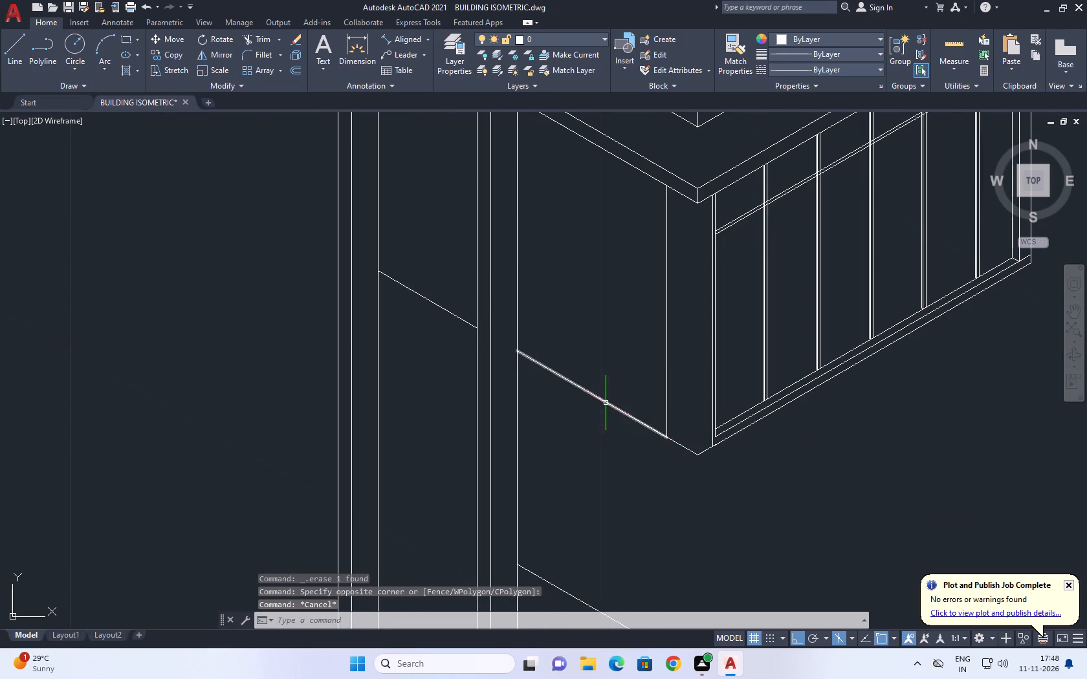
pyautogui.click(606, 403)
pyautogui.press('d')
pyautogui.press('i')
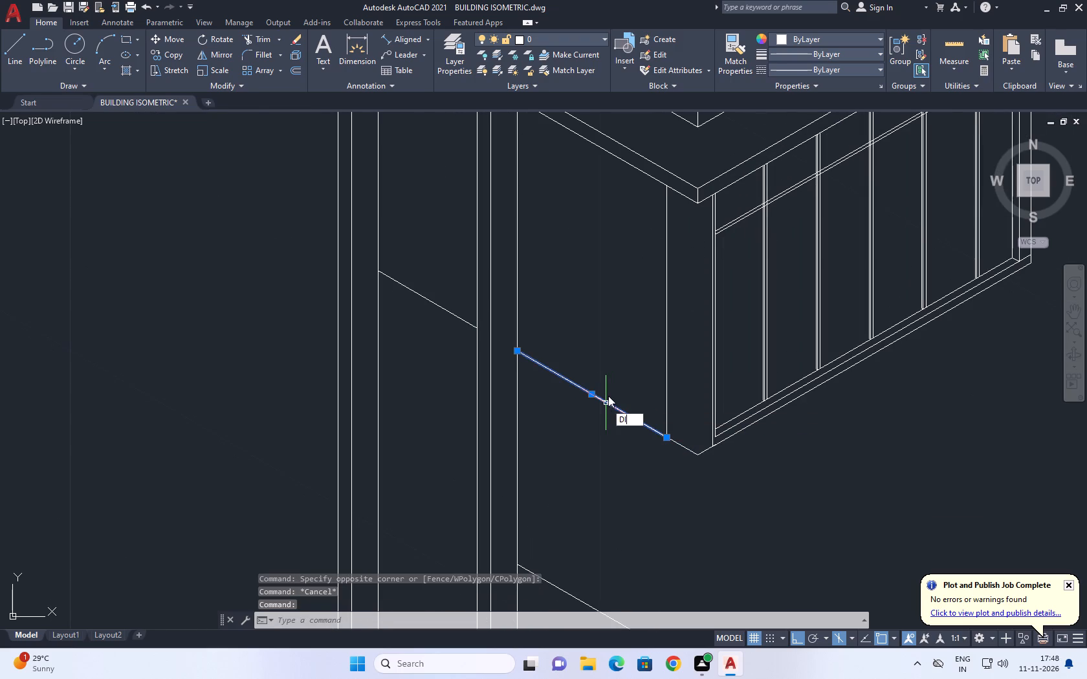
pyautogui.write('V')
pyautogui.press('space')
pyautogui.click(612, 405)
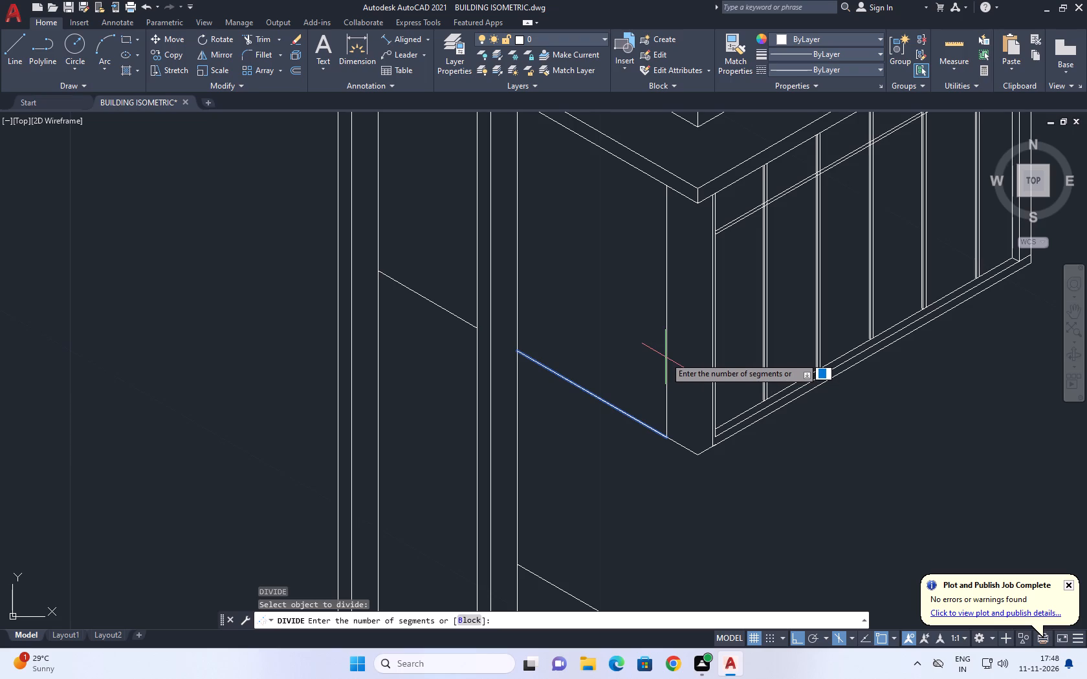
pyautogui.press('4')
pyautogui.press('Return')
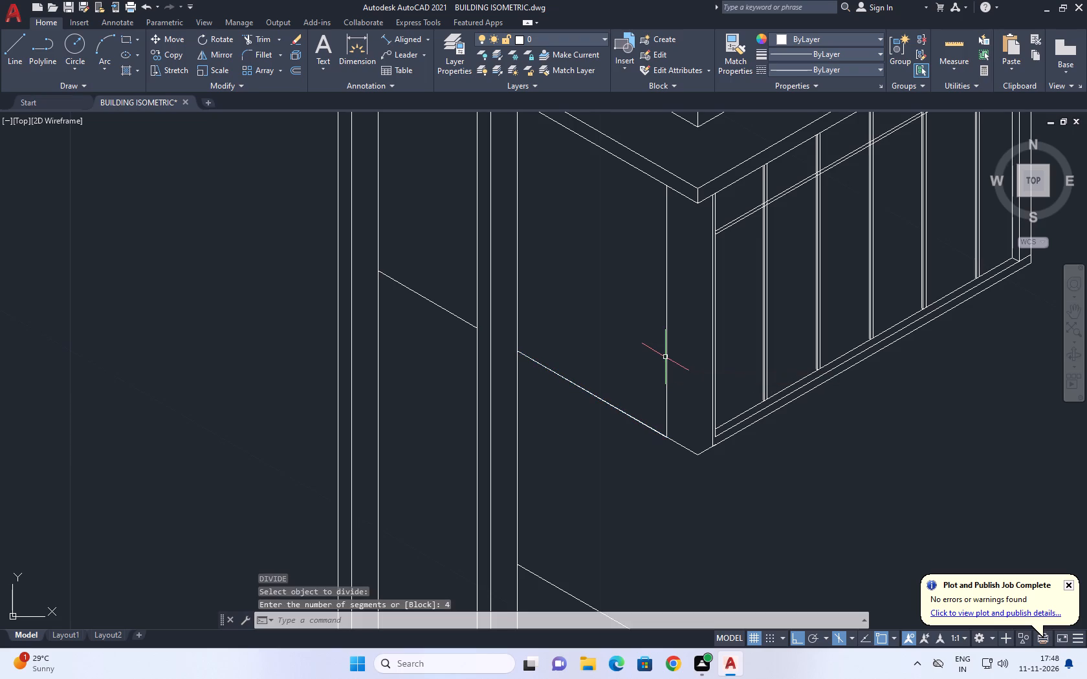
# Draw a vertical line from the division point nearest the front column up past the roof's lower edge.
pyautogui.click(17, 47)
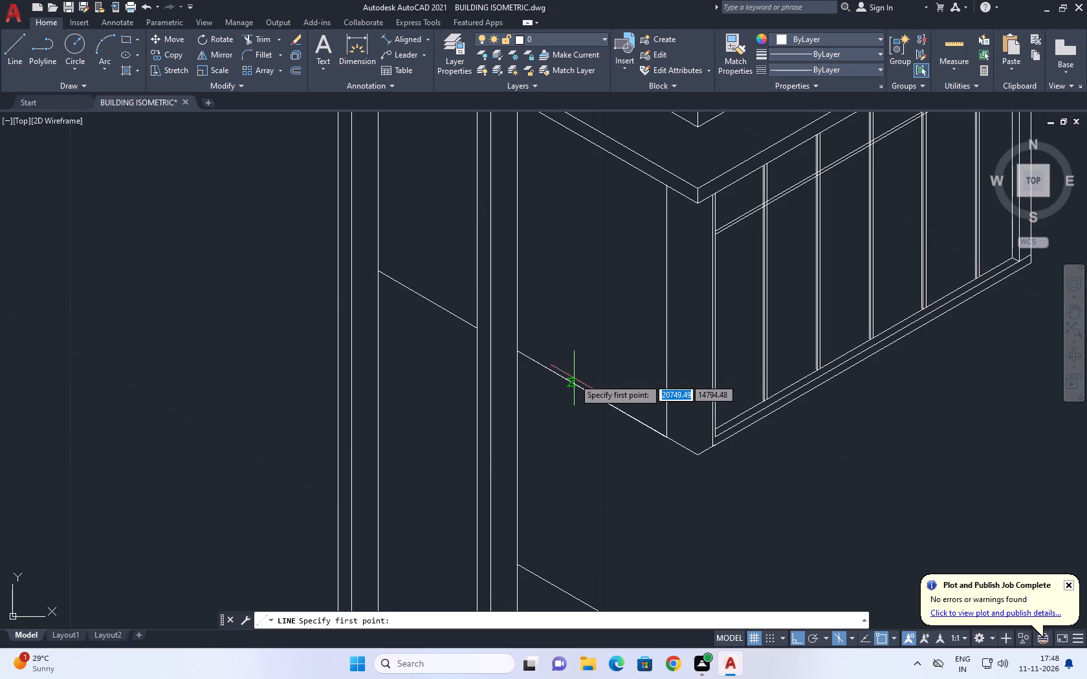
pyautogui.click(558, 376)
pyautogui.moveTo(578, 253); pyautogui.dragTo(579, 343, button='middle')
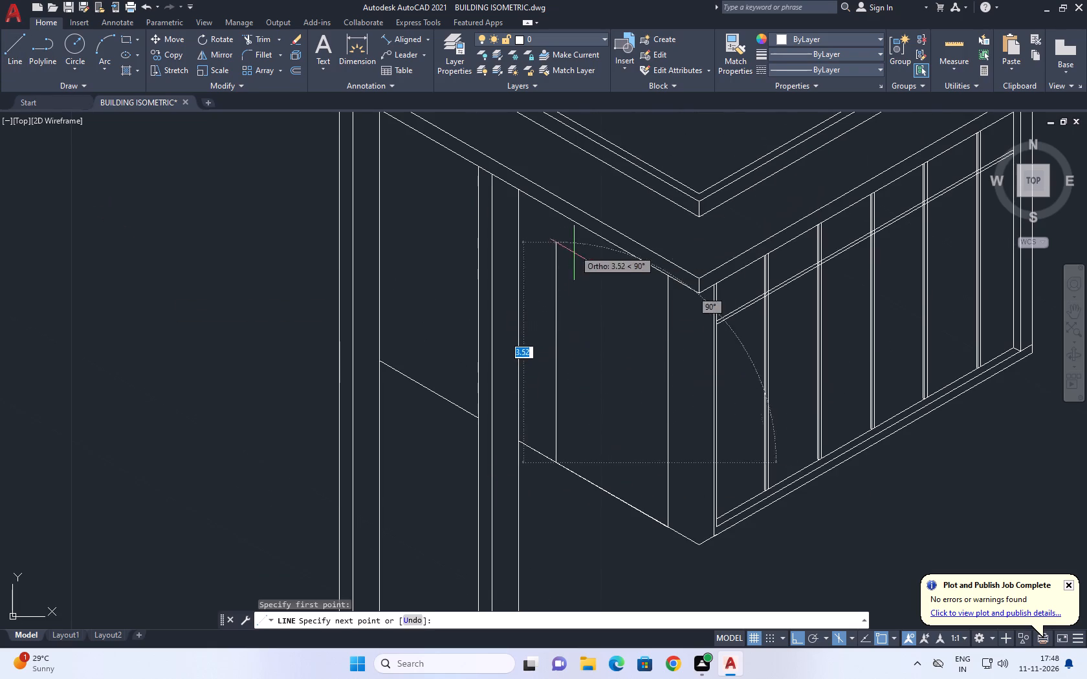
pyautogui.scroll(4, 567, 215)
pyautogui.click(538, 184)
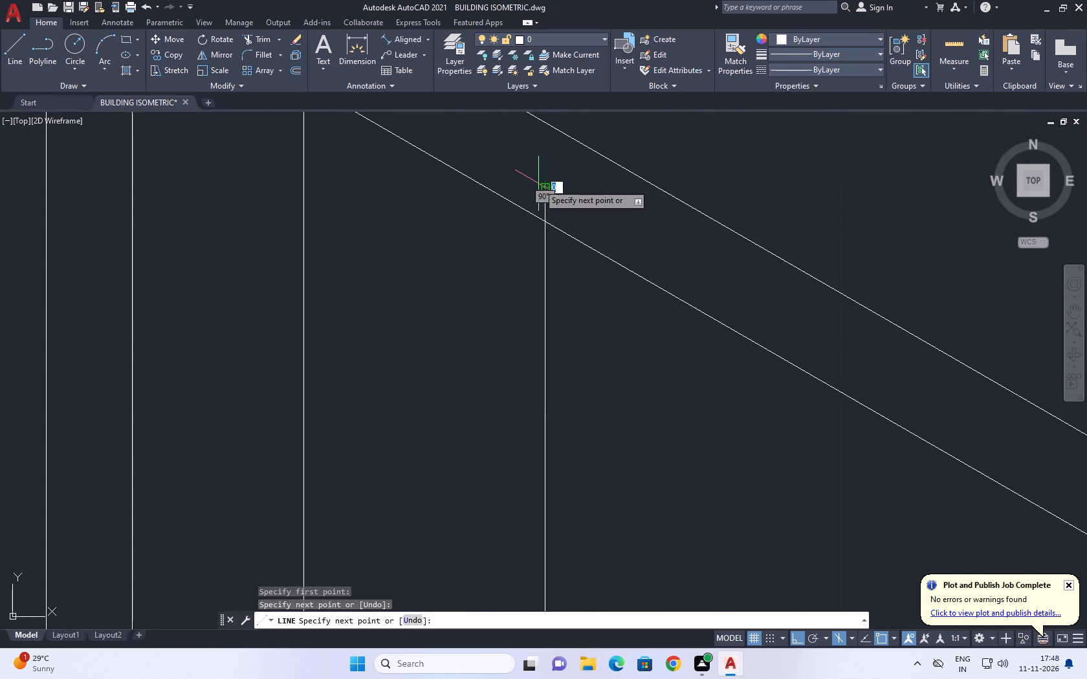
pyautogui.rightClick(583, 190)
pyautogui.click(604, 202)
# Draw a vertical line from the middle division point of the end wall's bottom edge up past the roof's lower edge.
pyautogui.rightClick(597, 213)
pyautogui.click(633, 219)
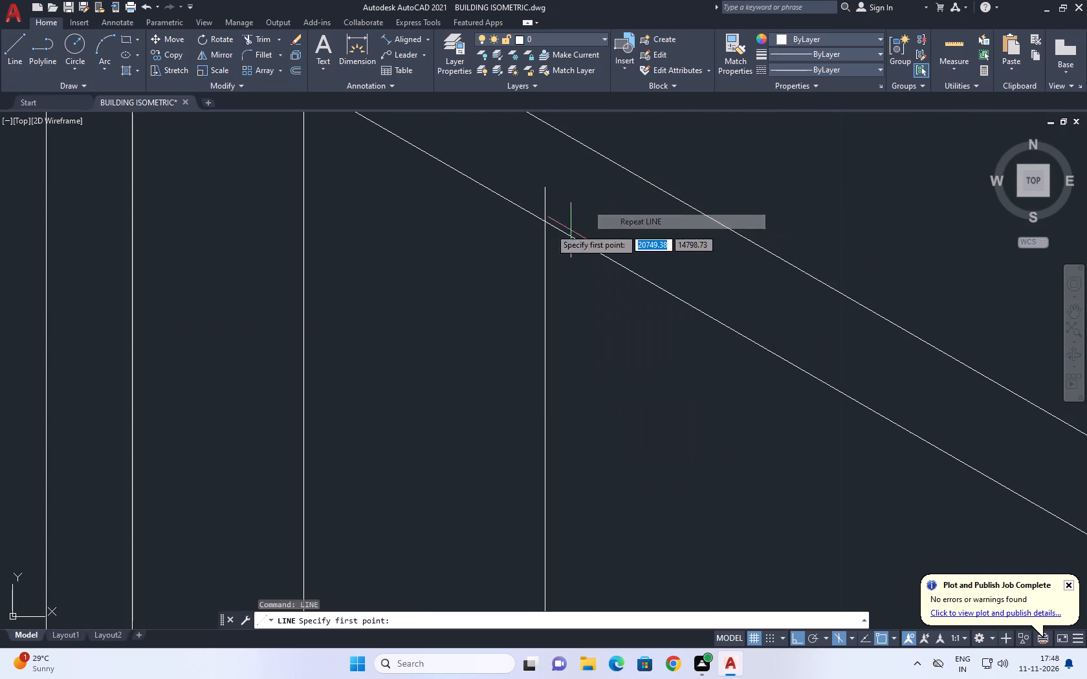
pyautogui.scroll(-7, 517, 225)
pyautogui.click(533, 360)
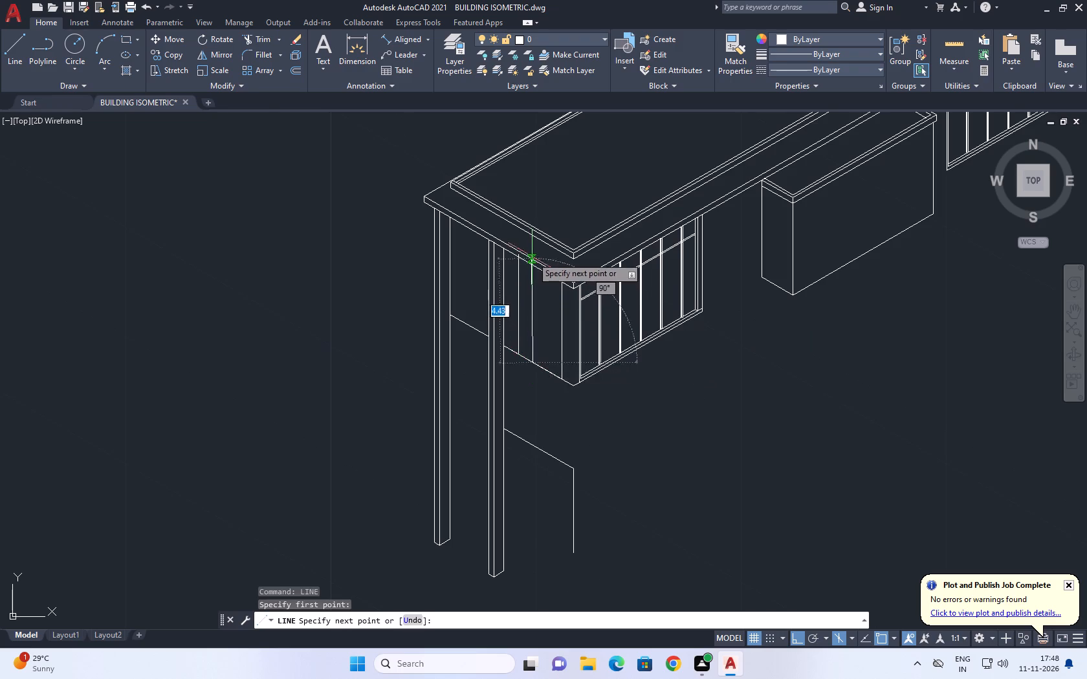
pyautogui.scroll(8, 533, 257)
pyautogui.click(517, 306)
pyautogui.rightClick(530, 266)
pyautogui.click(560, 291)
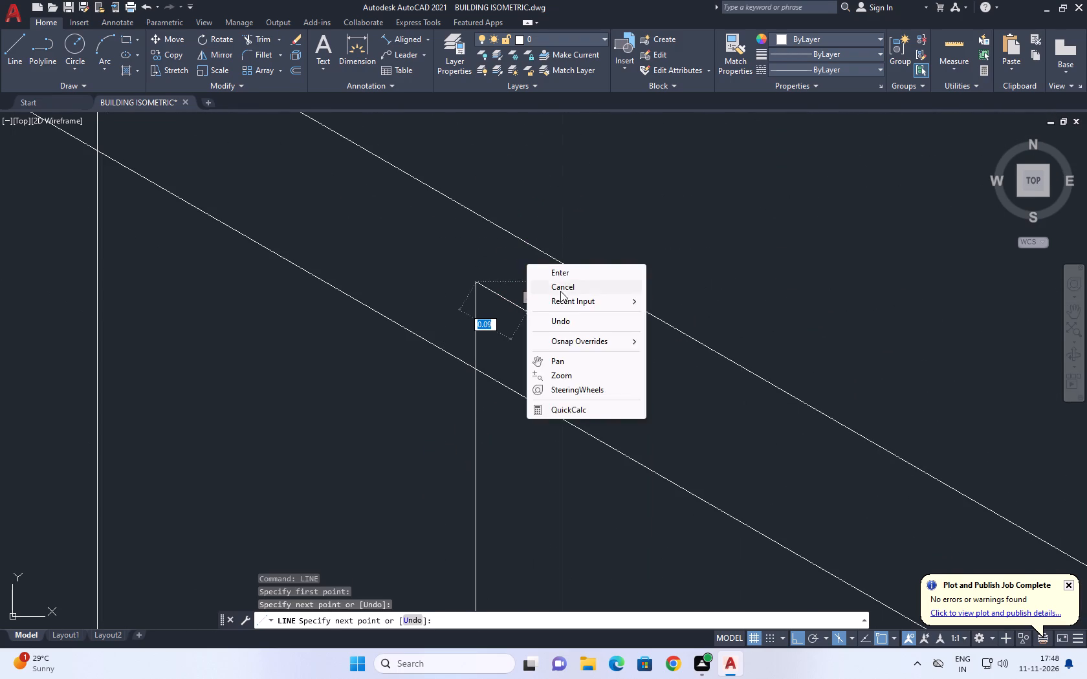
# Draw a vertical line from the division point nearest the barred window up past the roof's lower edge.
pyautogui.rightClick(679, 248)
pyautogui.click(711, 254)
pyautogui.scroll(-5, 599, 264)
pyautogui.moveTo(565, 480); pyautogui.dragTo(500, 246, button='middle')
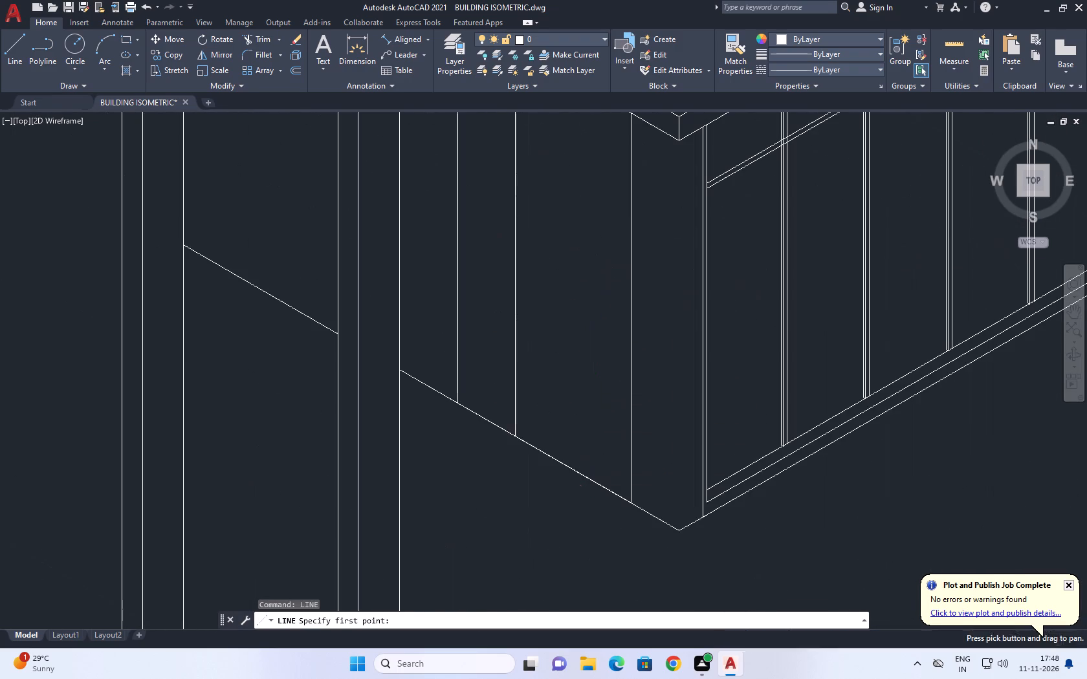
pyautogui.click(573, 469)
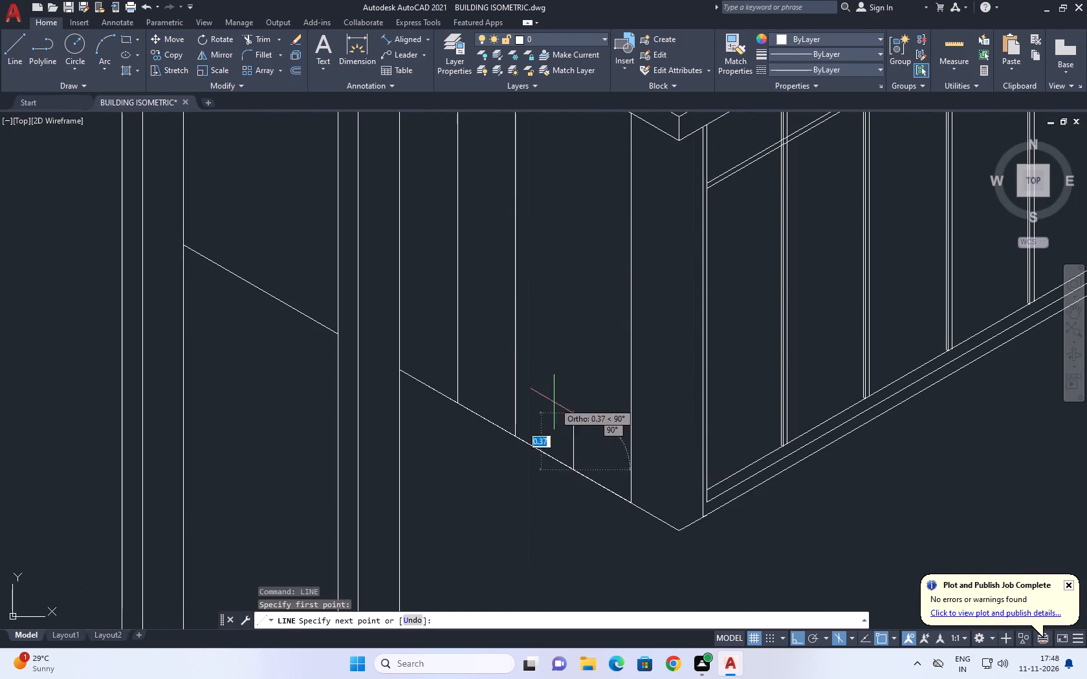
pyautogui.scroll(-2, 555, 356)
pyautogui.scroll(5, 566, 239)
pyautogui.moveTo(533, 254); pyautogui.dragTo(533, 262)
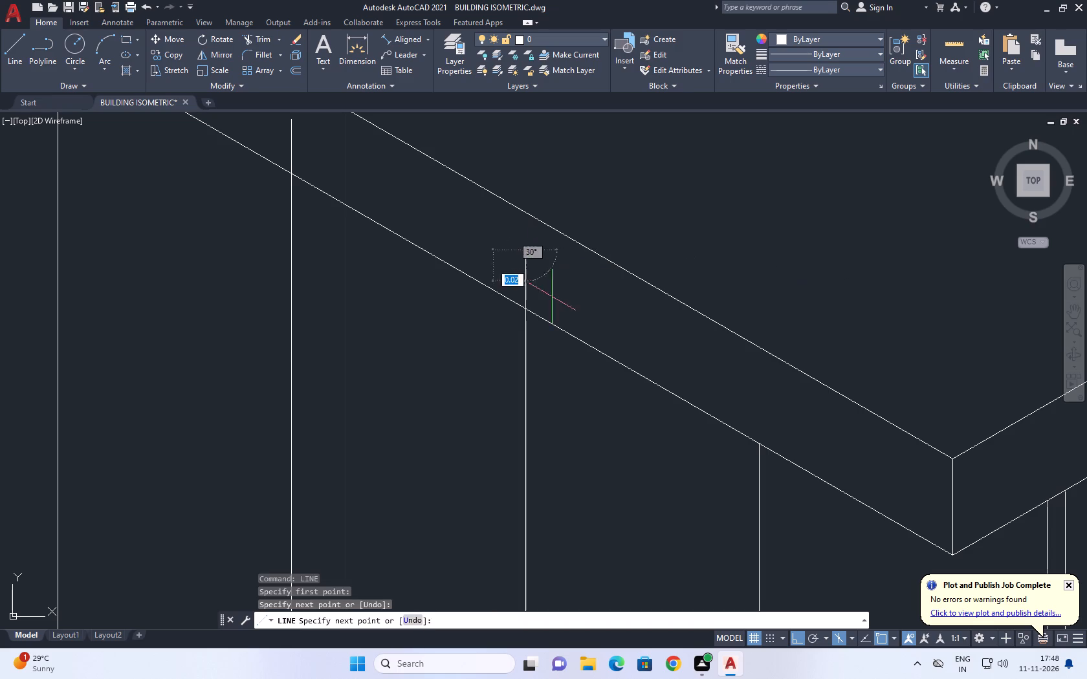
pyautogui.rightClick(571, 294)
pyautogui.click(624, 316)
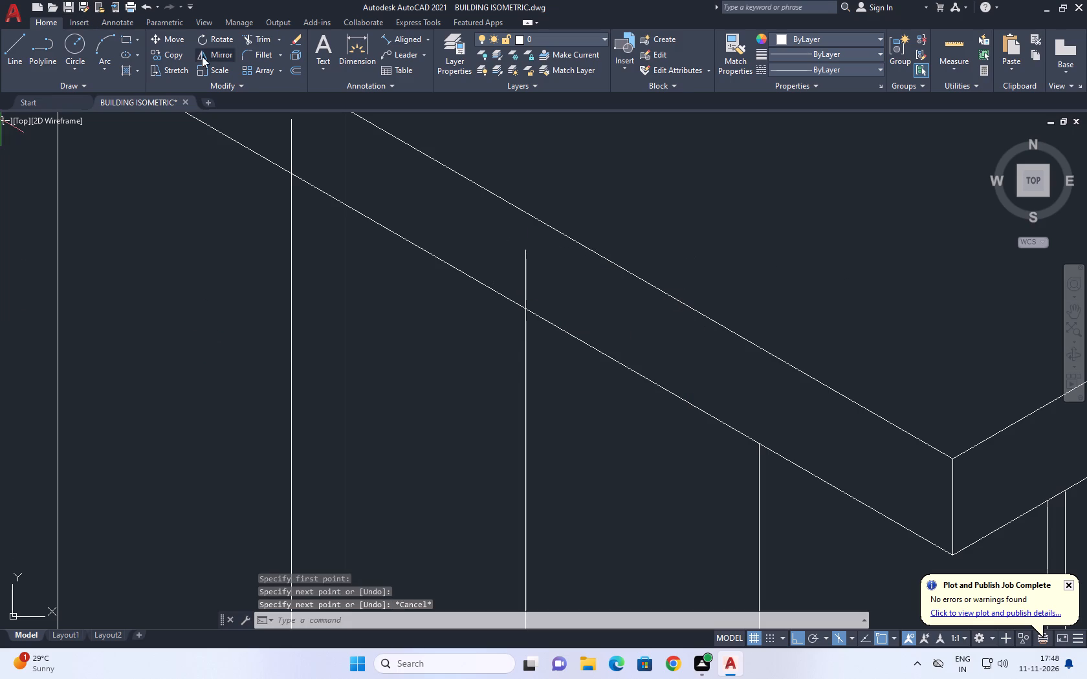
# Trim the ends of the three new vertical lines that extend above the roof's lower edge.
pyautogui.click(258, 41)
pyautogui.scroll(-4, 468, 238)
pyautogui.scroll(2, 405, 198)
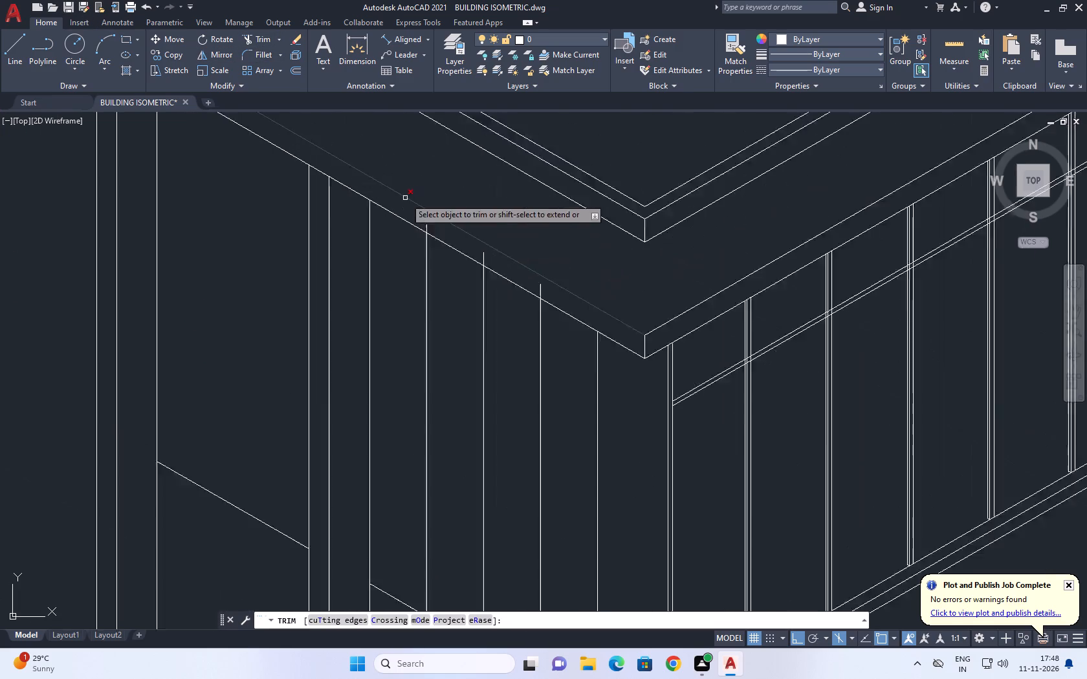
pyautogui.scroll(2, 405, 198)
pyautogui.click(443, 296)
pyautogui.moveTo(683, 397); pyautogui.dragTo(358, 201, button='middle')
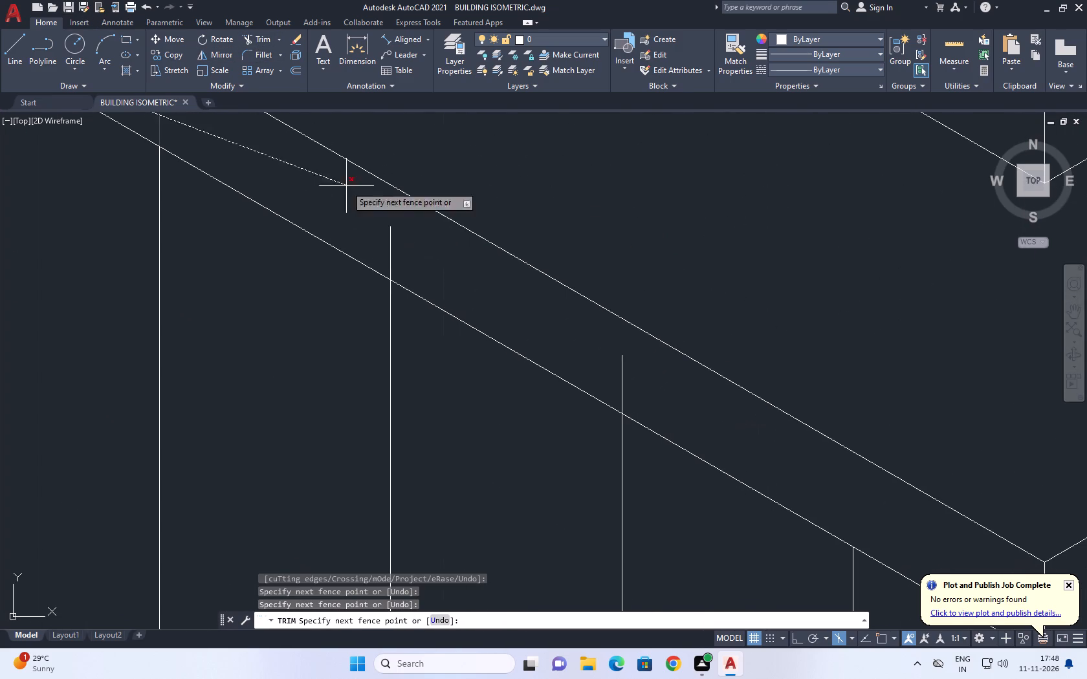
pyautogui.click(655, 380)
pyautogui.moveTo(934, 459); pyautogui.dragTo(417, 191, button='middle')
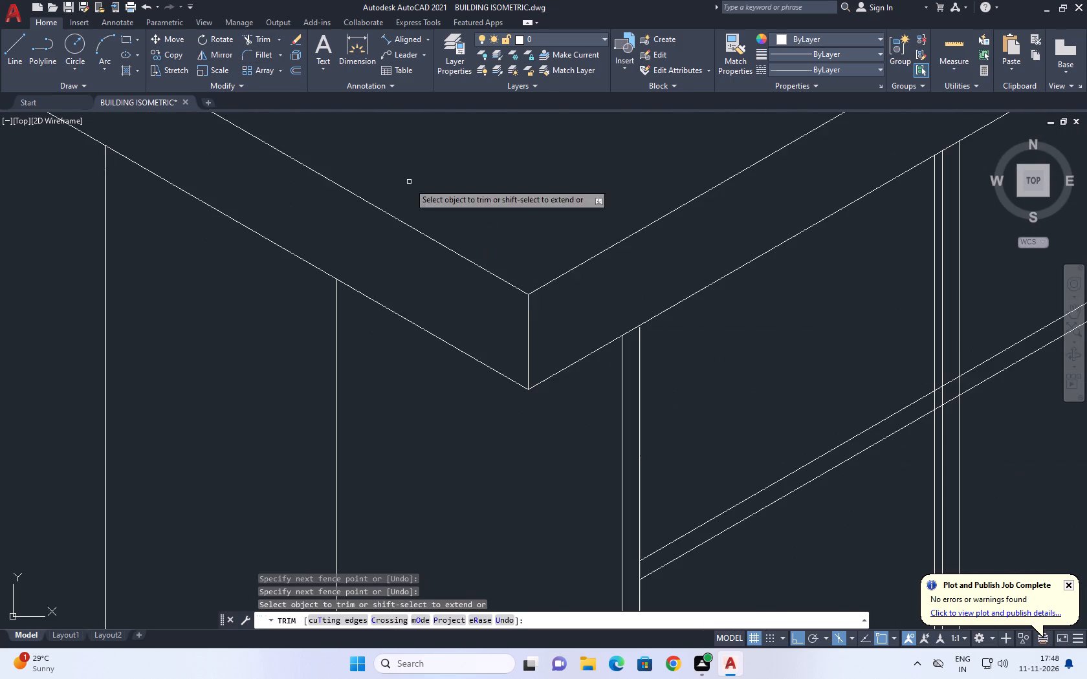
pyautogui.scroll(-4, 635, 286)
pyautogui.moveTo(483, 231); pyautogui.dragTo(541, 286, button='middle')
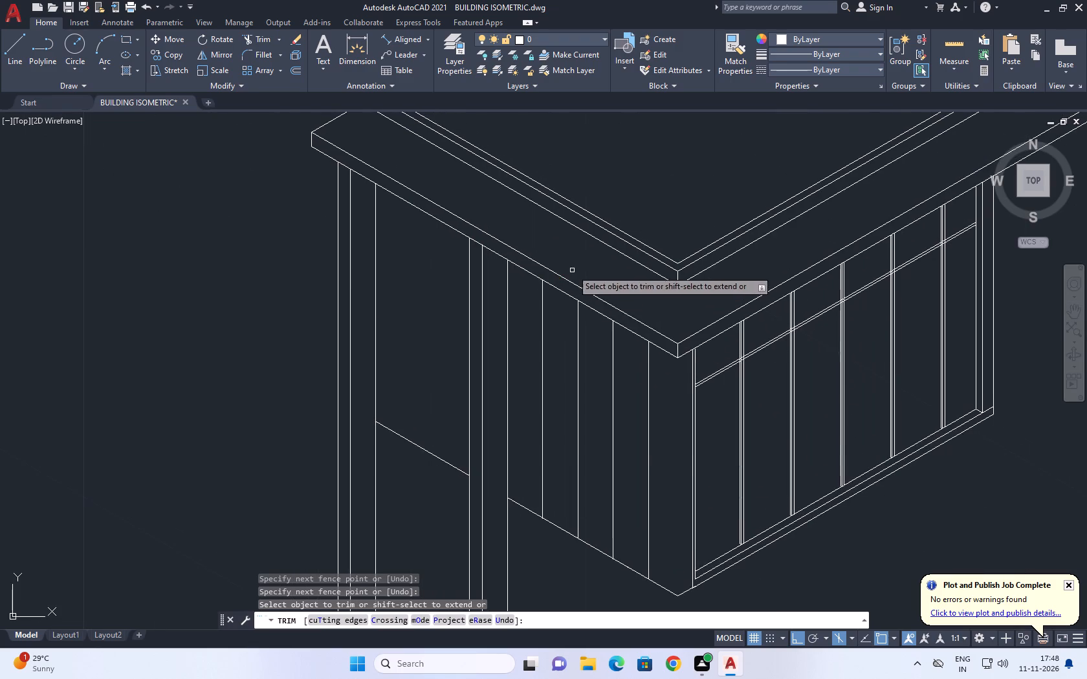
pyautogui.rightClick(576, 265)
pyautogui.click(602, 272)
# Copy the end wall's panel line nearest the front column 0.025 along the wall towards the barred window.
pyautogui.moveTo(633, 364); pyautogui.dragTo(576, 257, button='middle')
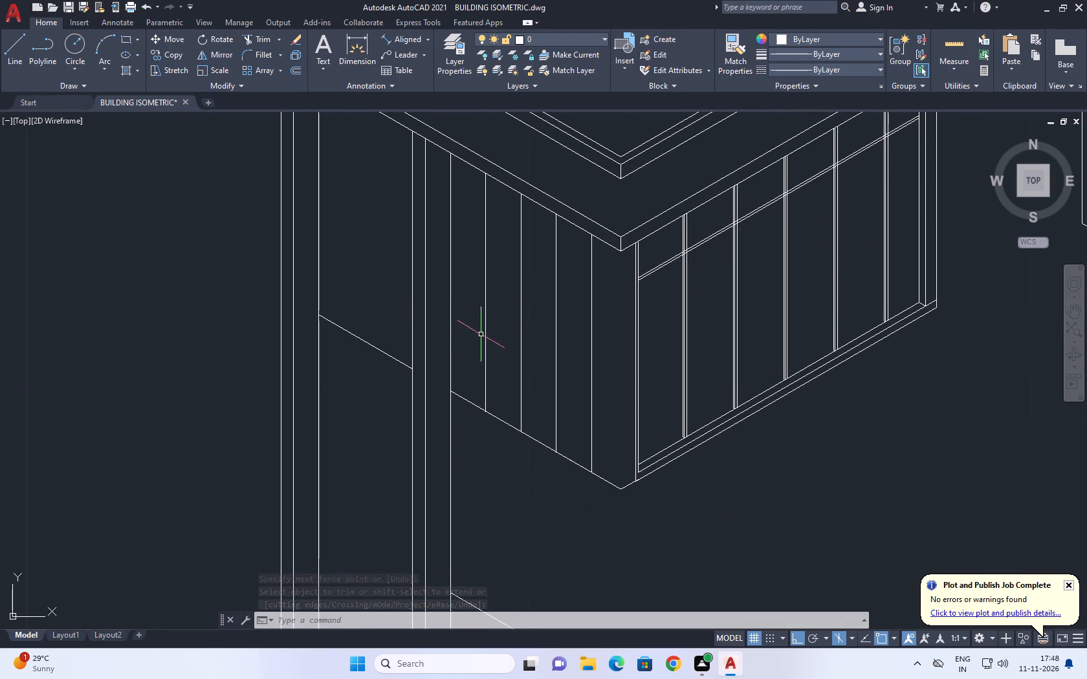
pyautogui.click(522, 322)
pyautogui.rightClick(490, 306)
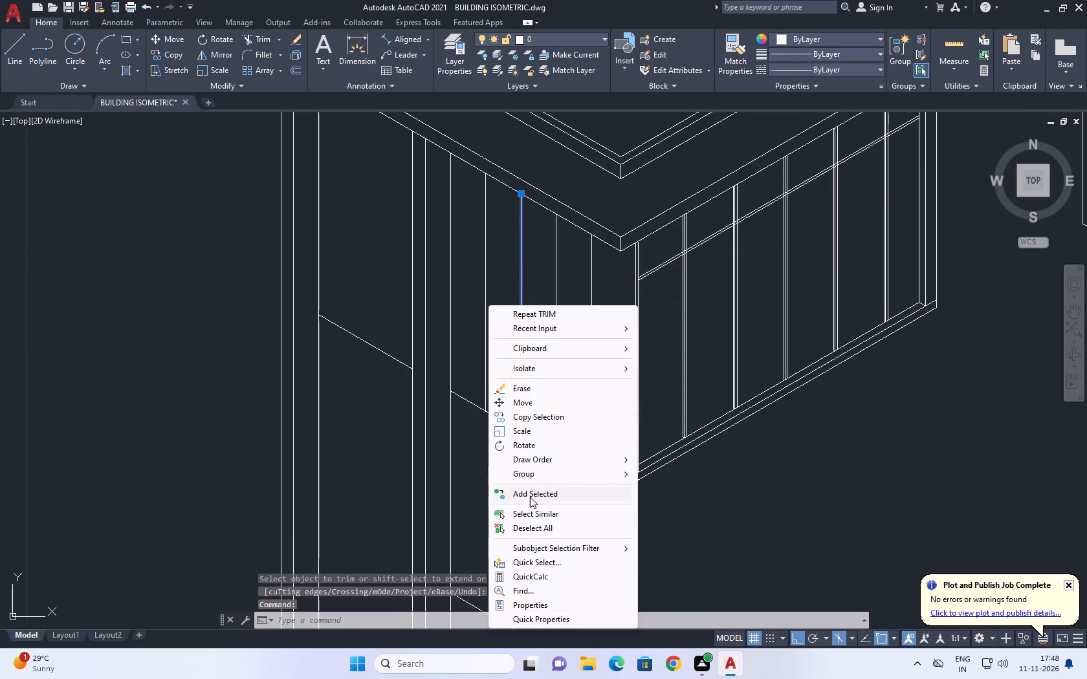
pyautogui.click(531, 526)
pyautogui.click(500, 280)
pyautogui.click(471, 279)
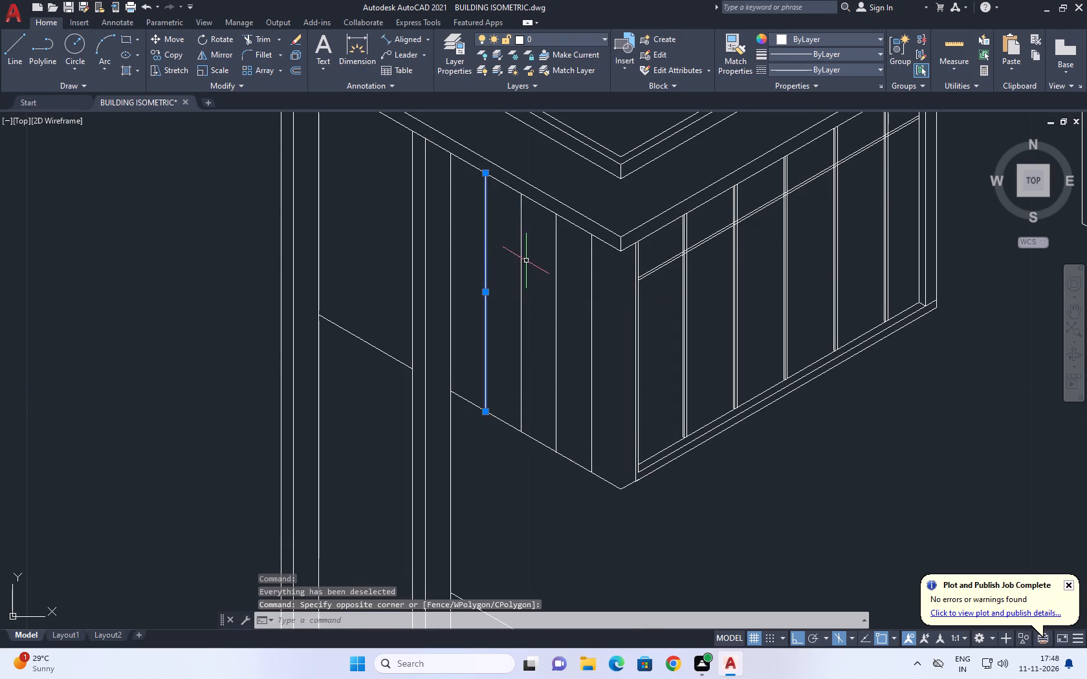
pyautogui.moveTo(526, 261); pyautogui.dragTo(398, 255, button='middle')
pyautogui.write('CO')
pyautogui.press('space')
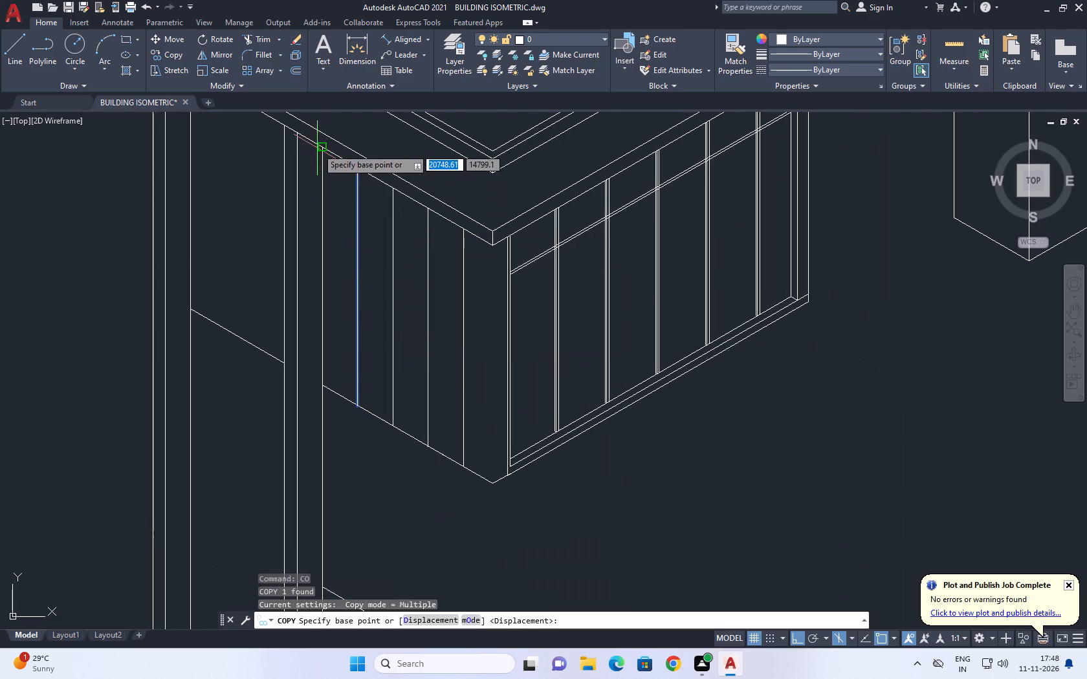
pyautogui.scroll(2, 375, 282)
pyautogui.click(367, 264)
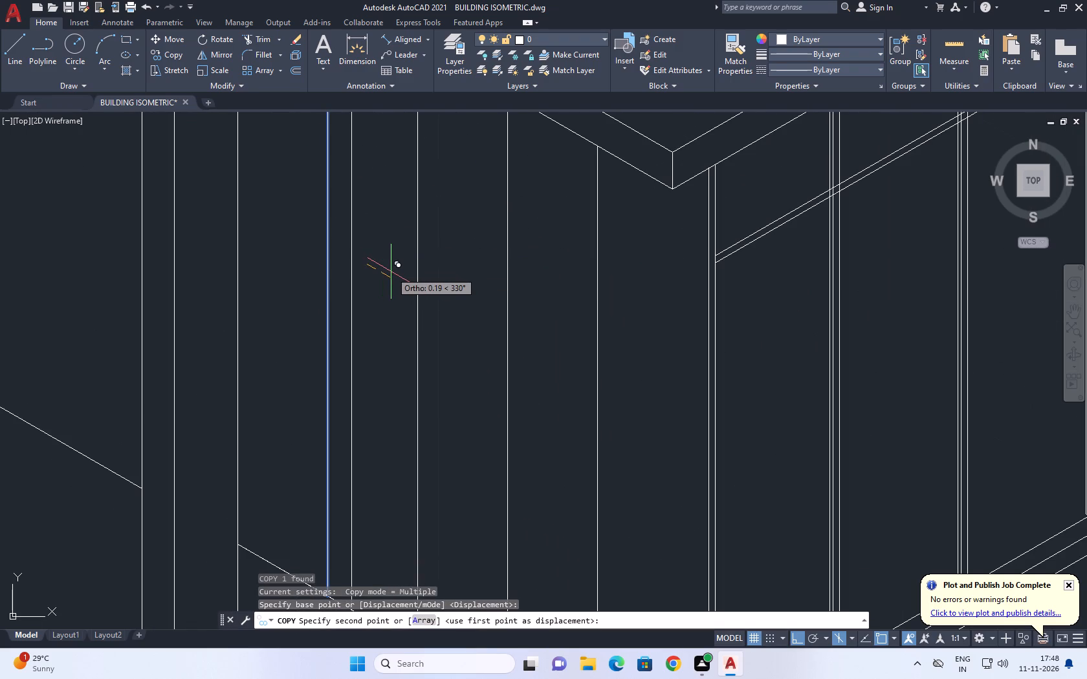
pyautogui.write('0.2')
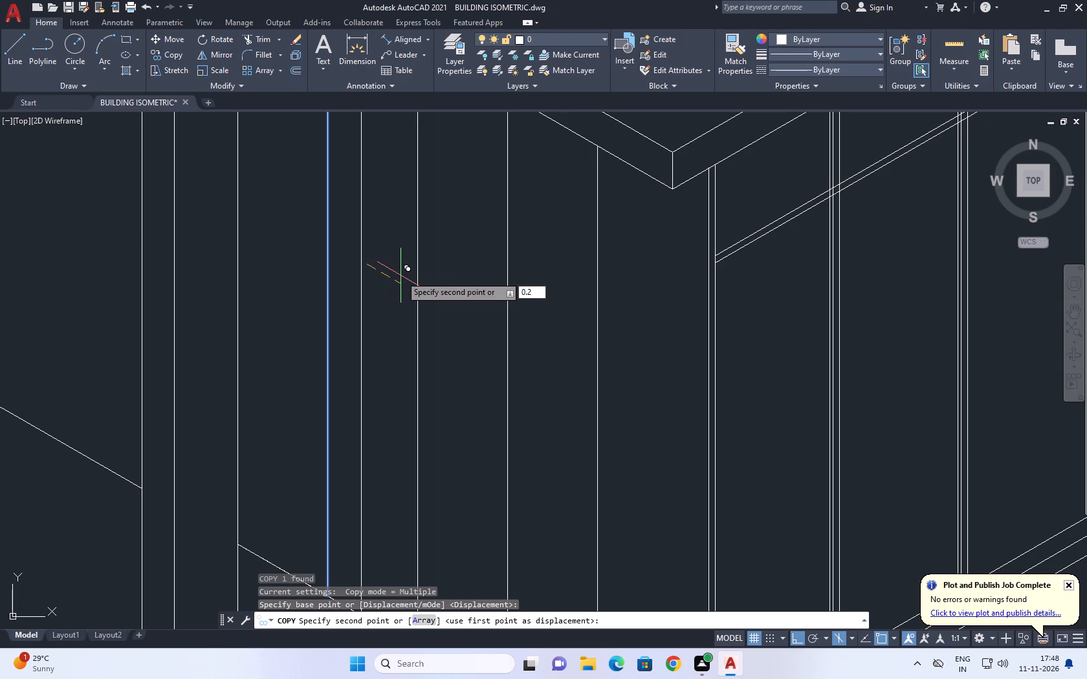
pyautogui.press('BackSpace')
pyautogui.write('025')
pyautogui.press('Return')
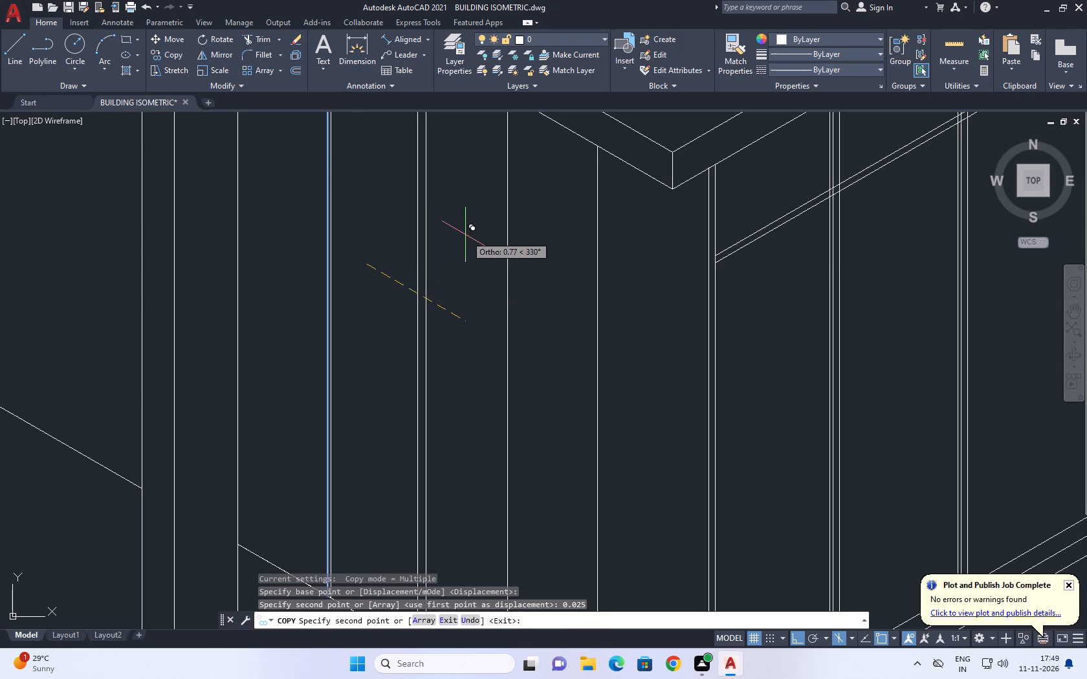
pyautogui.press('space')
# Copy the second panel line from the front column 0.025 along the wall towards the barred window.
pyautogui.click(413, 221)
pyautogui.click(390, 243)
pyautogui.click(423, 222)
pyautogui.click(373, 217)
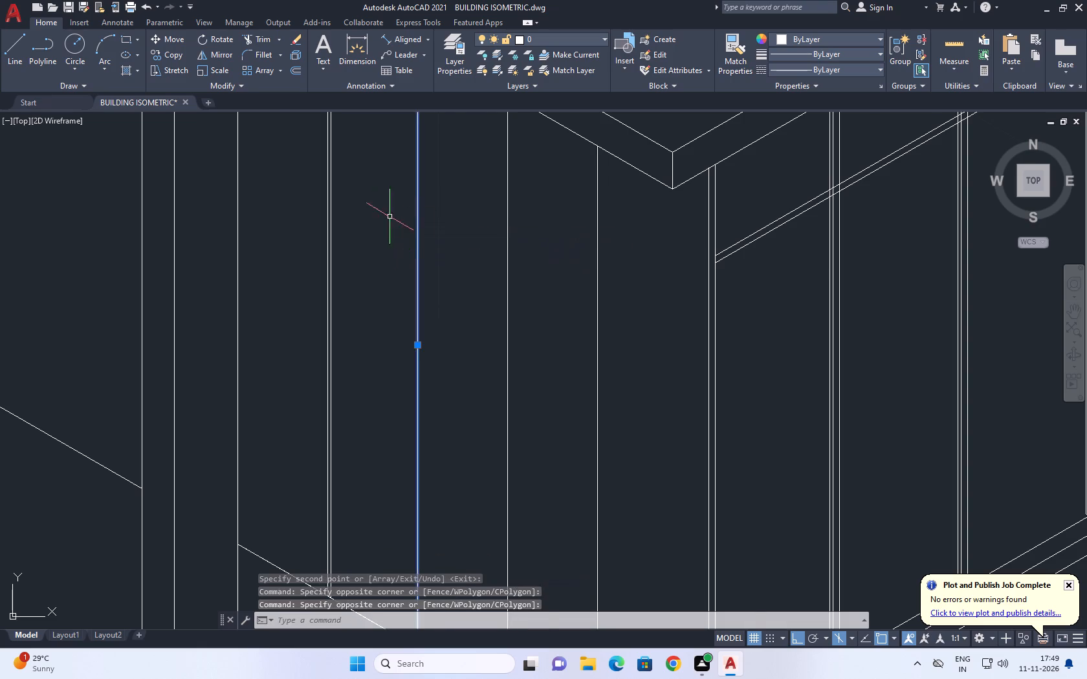
pyautogui.moveTo(415, 230); pyautogui.dragTo(456, 280, button='middle')
pyautogui.write('CO')
pyautogui.press('space')
pyautogui.click(467, 270)
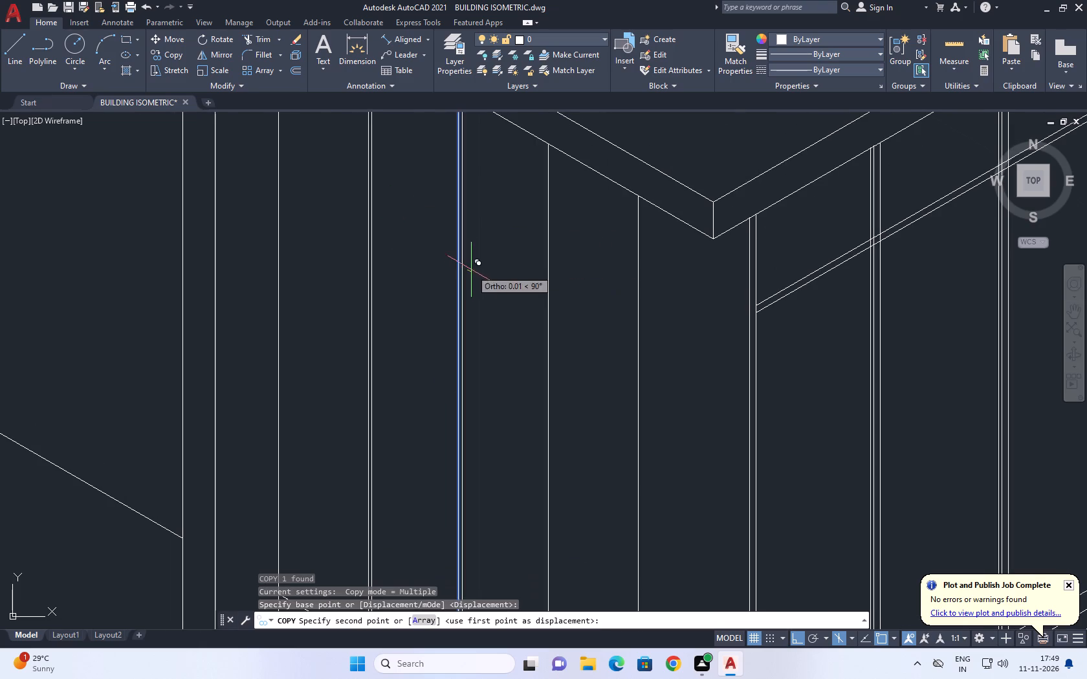
pyautogui.write('0.25')
pyautogui.press('BackSpace')
pyautogui.press('BackSpace')
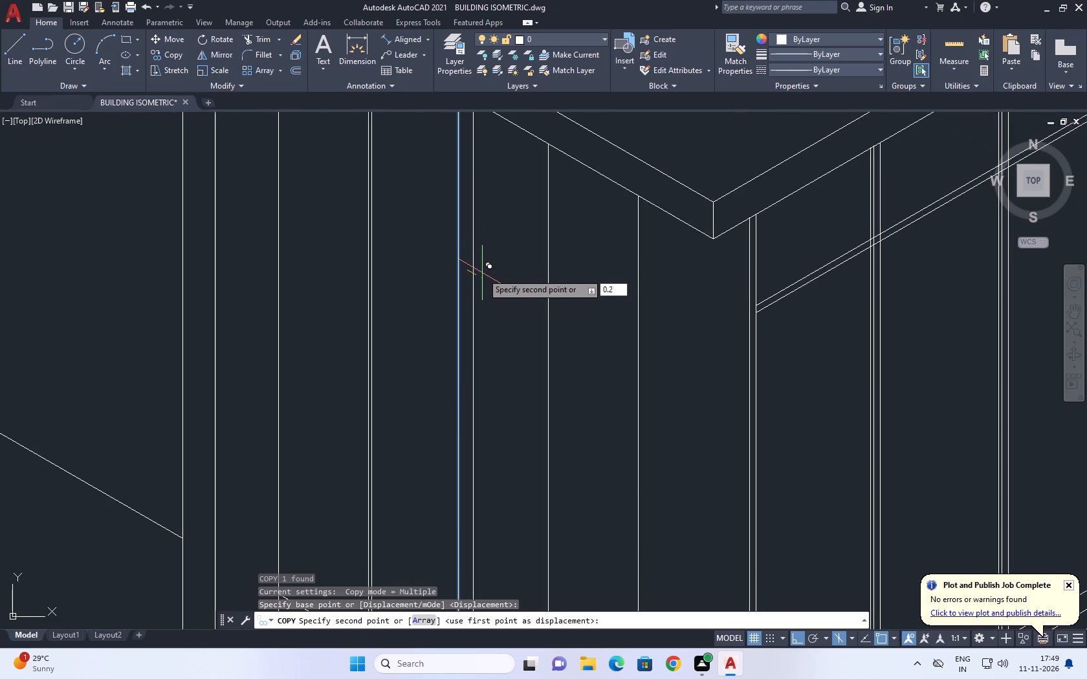
pyautogui.write('025')
pyautogui.press('Return')
pyautogui.press('space')
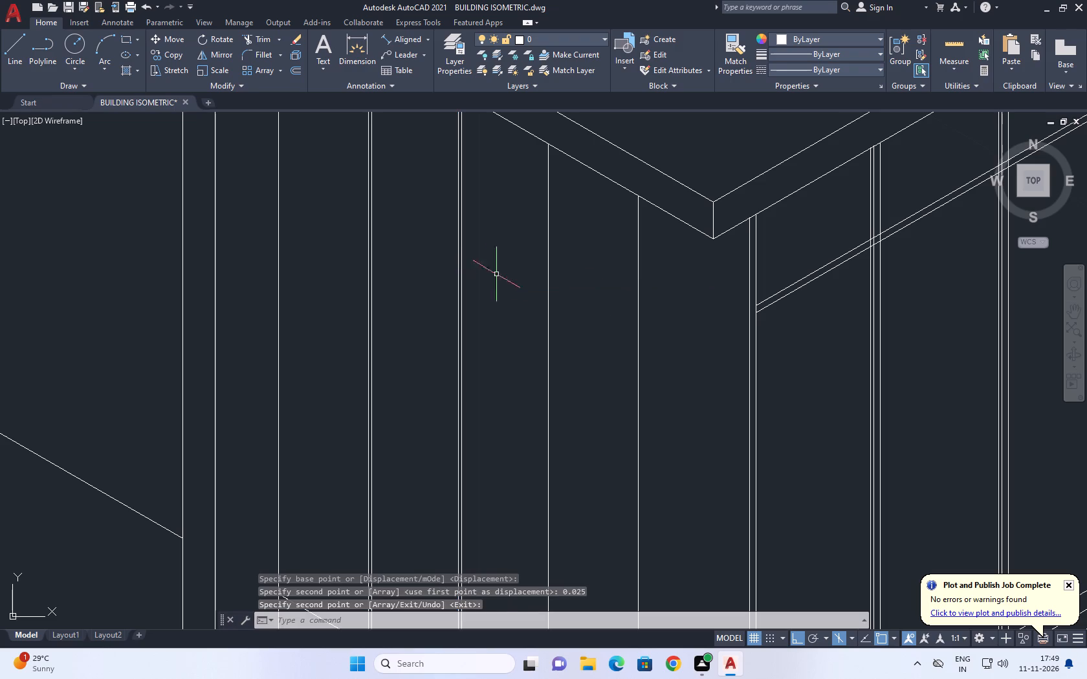
# Copy the third panel line from the front column 0.025 along the wall towards the barred window.
pyautogui.moveTo(615, 275); pyautogui.dragTo(520, 270)
pyautogui.click(457, 253)
pyautogui.moveTo(631, 297); pyautogui.dragTo(555, 285, button='middle')
pyautogui.press('Escape')
pyautogui.click(490, 288)
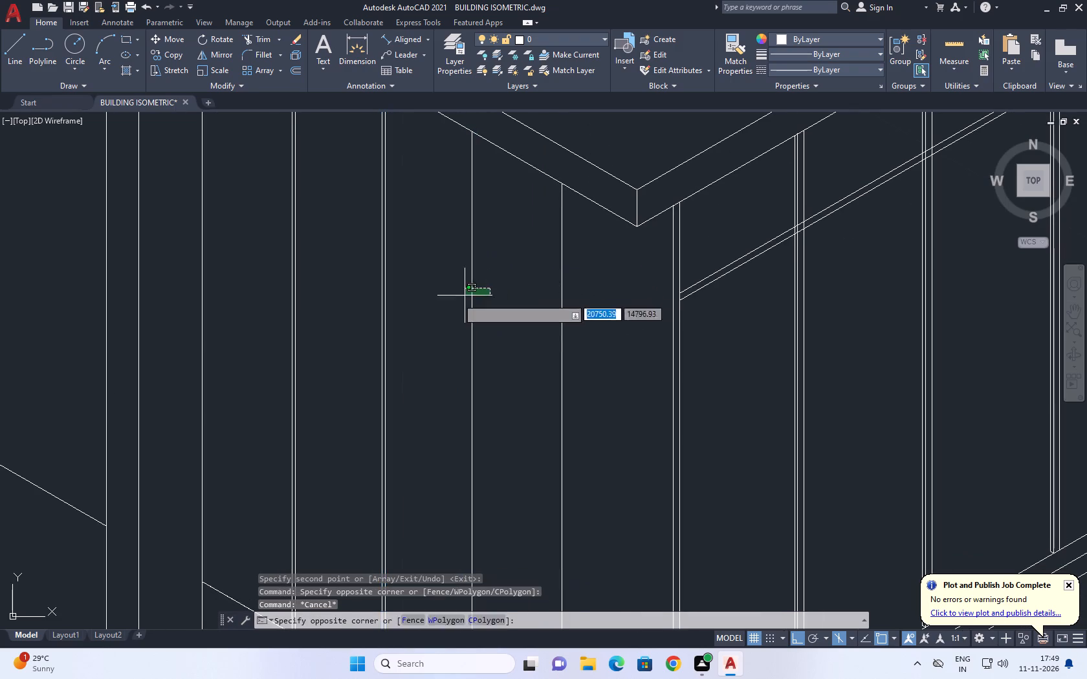
pyautogui.moveTo(439, 311); pyautogui.dragTo(431, 318)
pyautogui.moveTo(537, 339); pyautogui.dragTo(476, 336, button='middle')
pyautogui.write('CO')
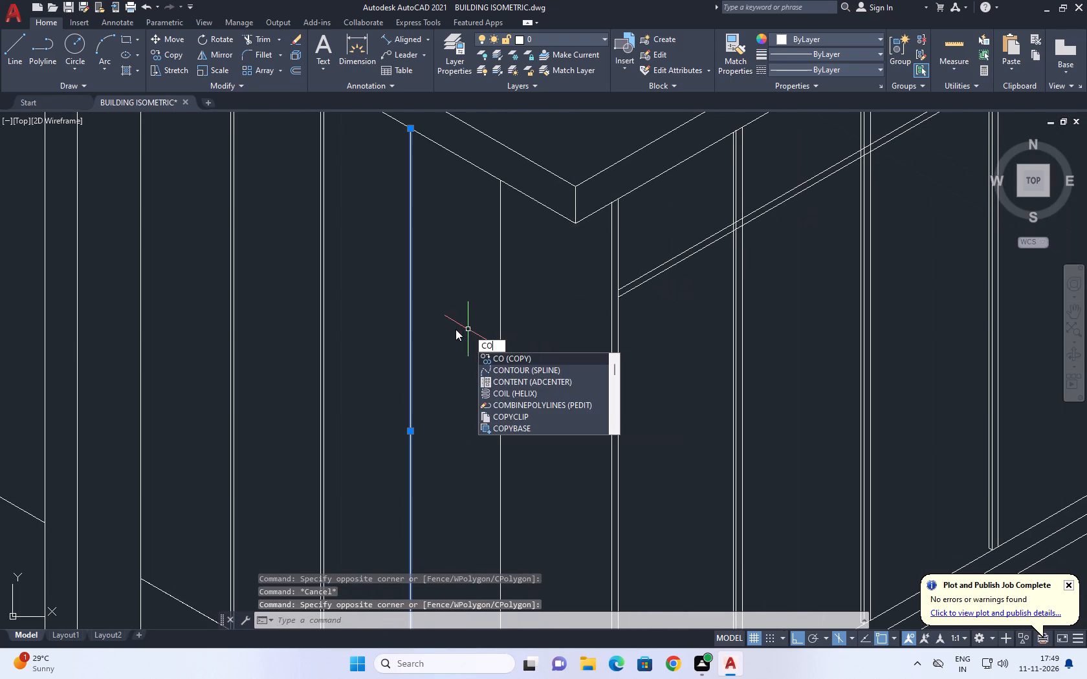
pyautogui.press('space')
pyautogui.click(433, 327)
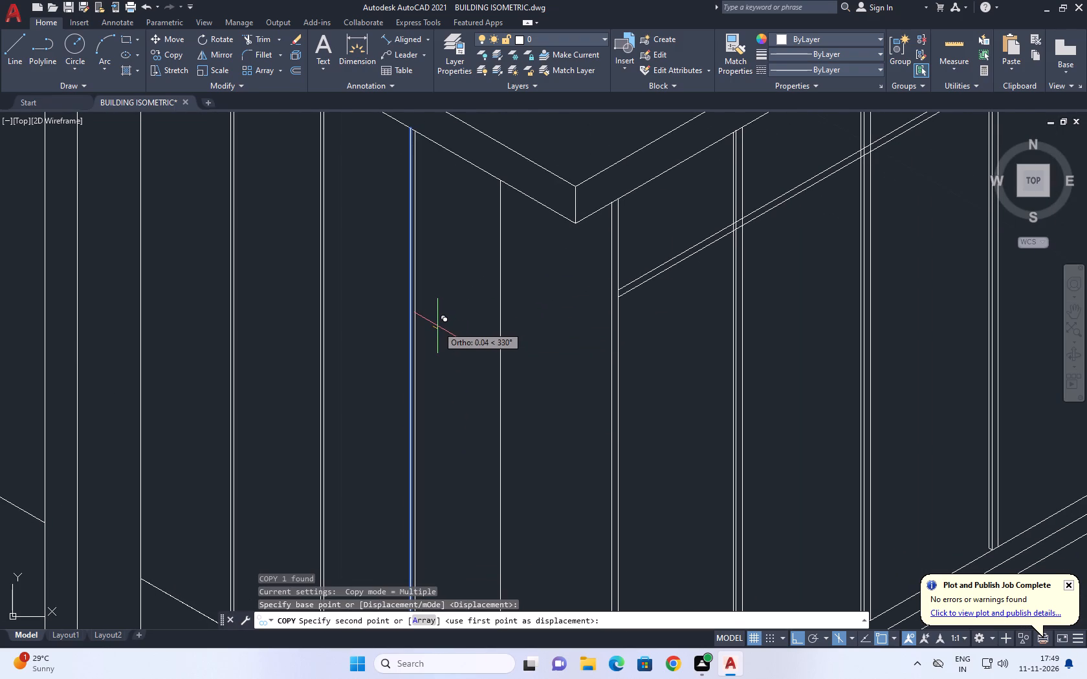
pyautogui.write('0.025')
pyautogui.press('Return')
pyautogui.press('space')
# Copy the fourth panel line, nearest the building corner, 0.025 along the wall towards the barred window.
pyautogui.moveTo(531, 312); pyautogui.dragTo(508, 307)
pyautogui.click(470, 292)
pyautogui.moveTo(524, 320); pyautogui.dragTo(435, 327, button='middle')
pyautogui.press('c')
pyautogui.press('o')
pyautogui.press('space')
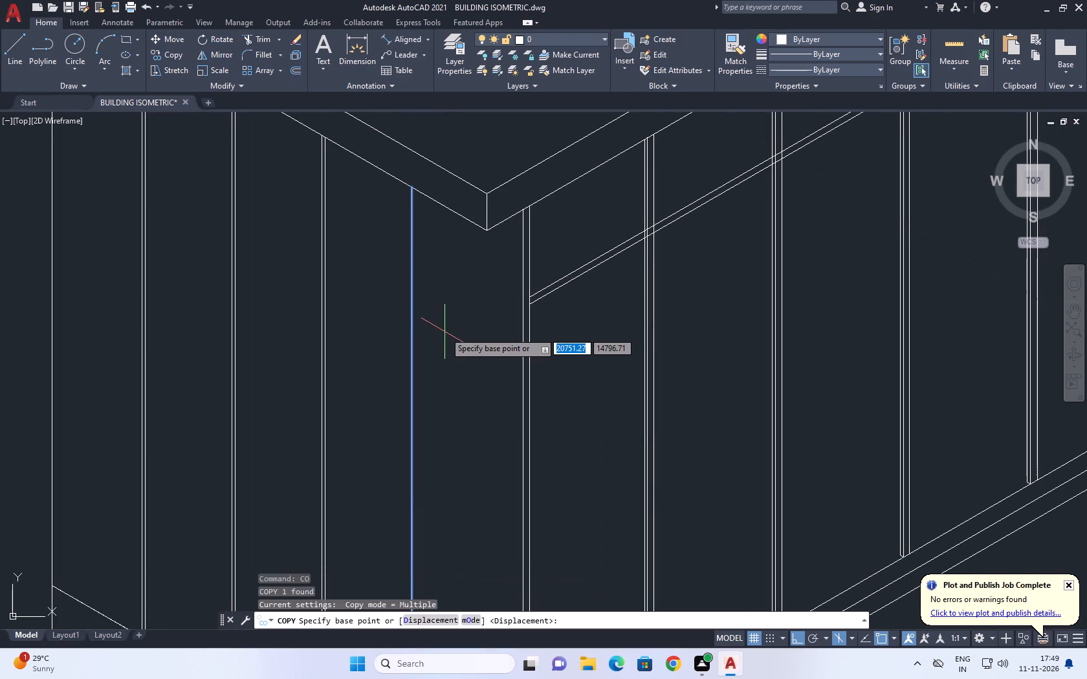
pyautogui.click(437, 326)
pyautogui.write('0.025')
pyautogui.press('Return')
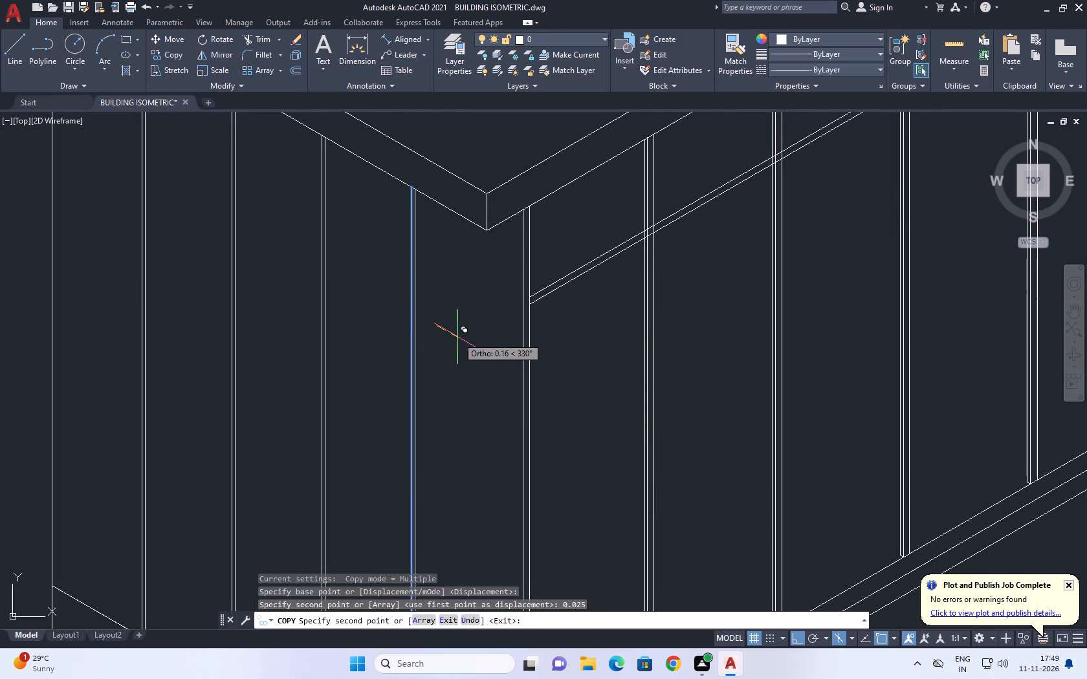
pyautogui.press('space')
# Copy the original fourth panel line, nearest the building corner, 0.025 along the wall towards the front column.
pyautogui.scroll(-4, 457, 337)
pyautogui.scroll(4, 448, 396)
pyautogui.moveTo(321, 372); pyautogui.dragTo(519, 434, button='middle')
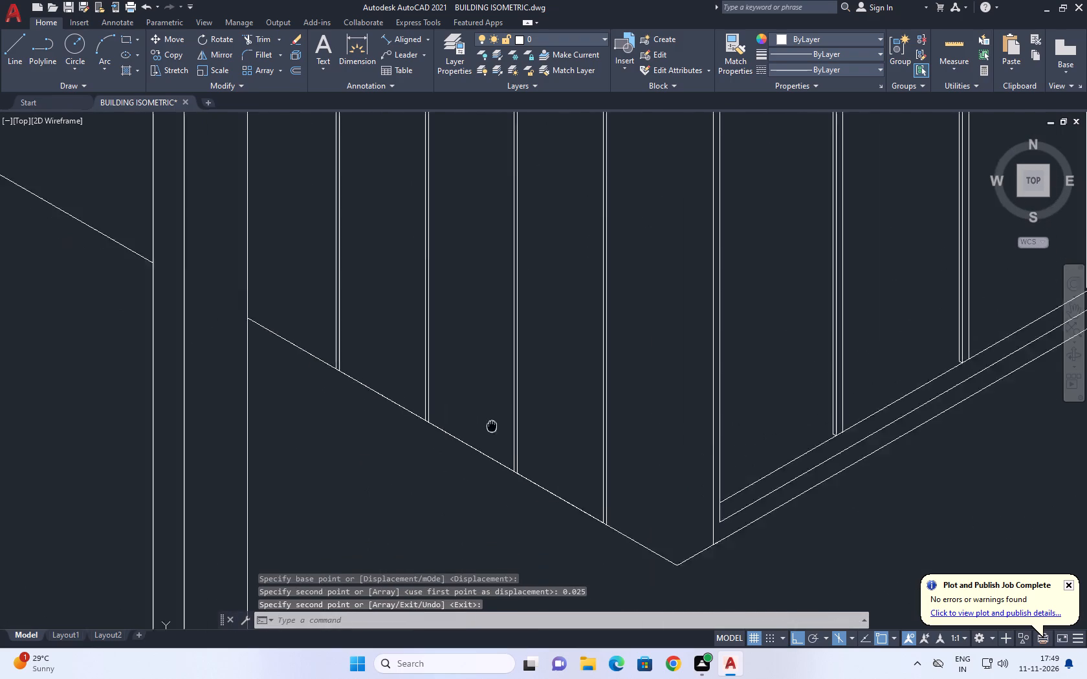
pyautogui.moveTo(519, 434); pyautogui.dragTo(587, 452, button='middle')
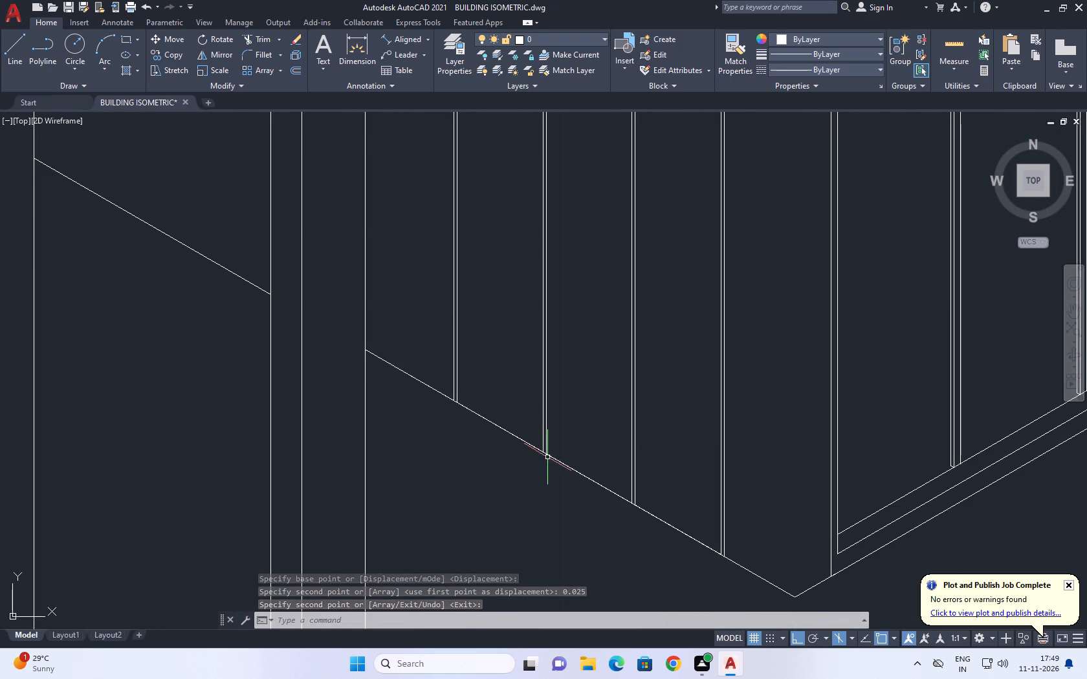
pyautogui.scroll(2, 719, 519)
pyautogui.click(727, 530)
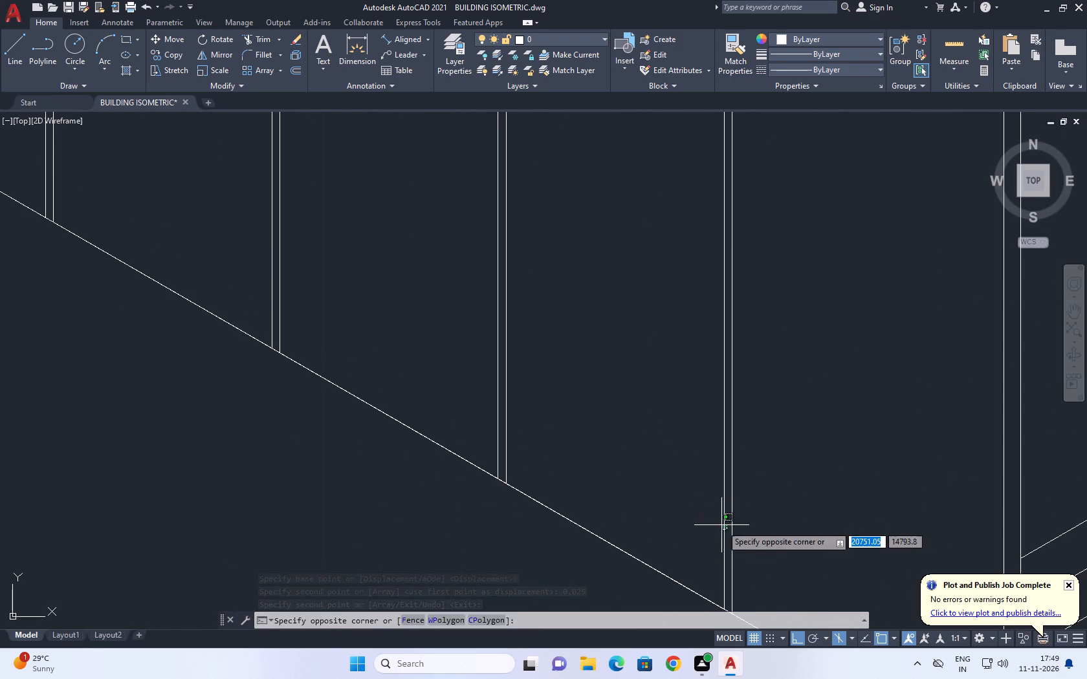
pyautogui.moveTo(707, 515); pyautogui.dragTo(699, 510)
pyautogui.write('CO')
pyautogui.press('space')
pyautogui.click(699, 498)
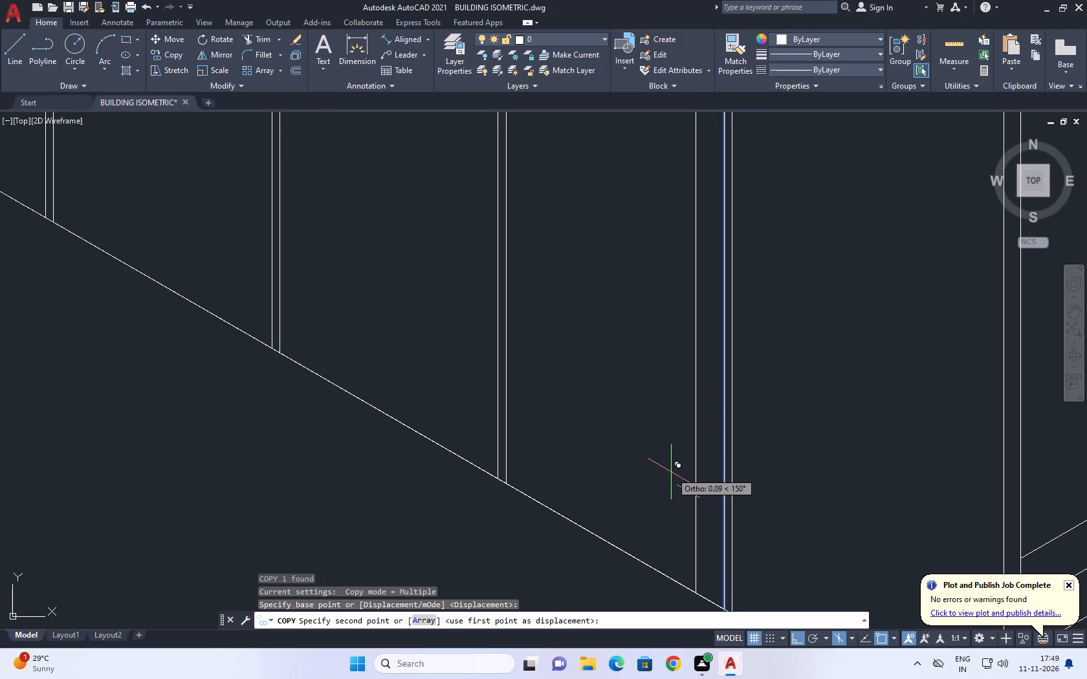
pyautogui.write('0.025')
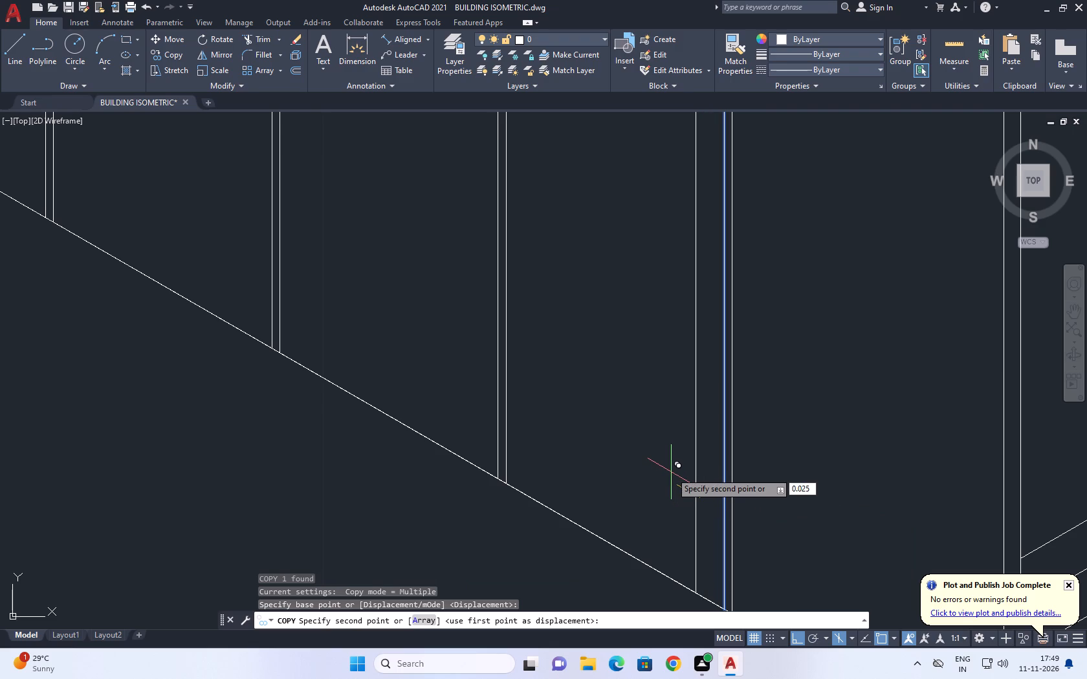
pyautogui.press('Return')
pyautogui.press('space')
# Copy the original third panel line 0.025 along the wall towards the front column.
pyautogui.scroll(1, 509, 438)
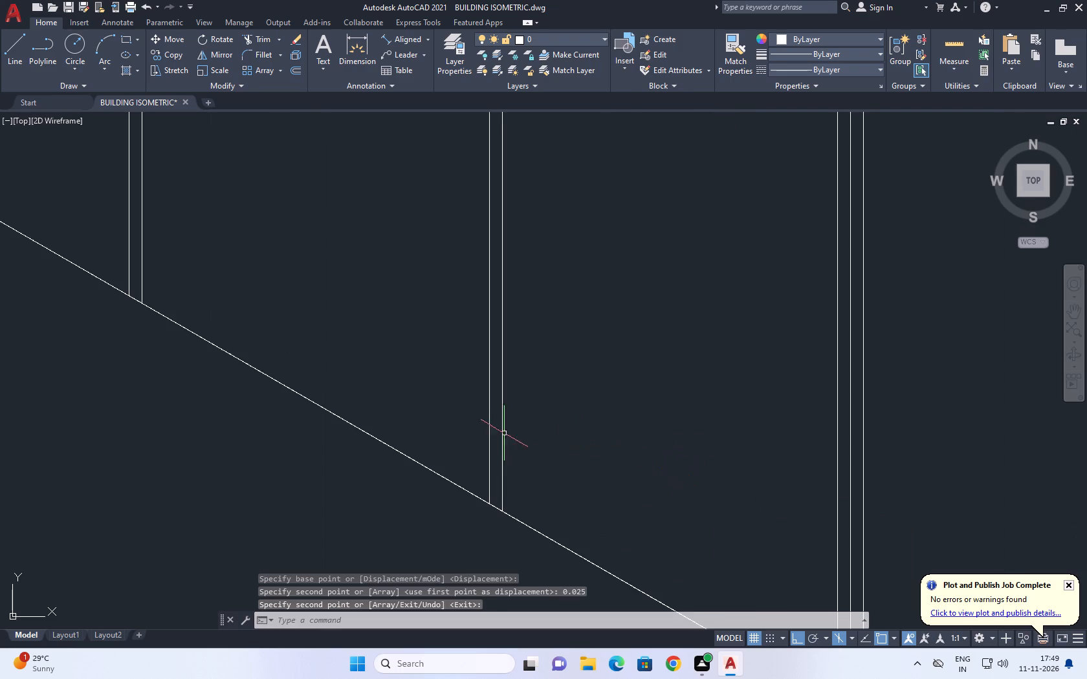
pyautogui.click(489, 407)
pyautogui.moveTo(438, 355); pyautogui.dragTo(445, 387, button='middle')
pyautogui.write('CO')
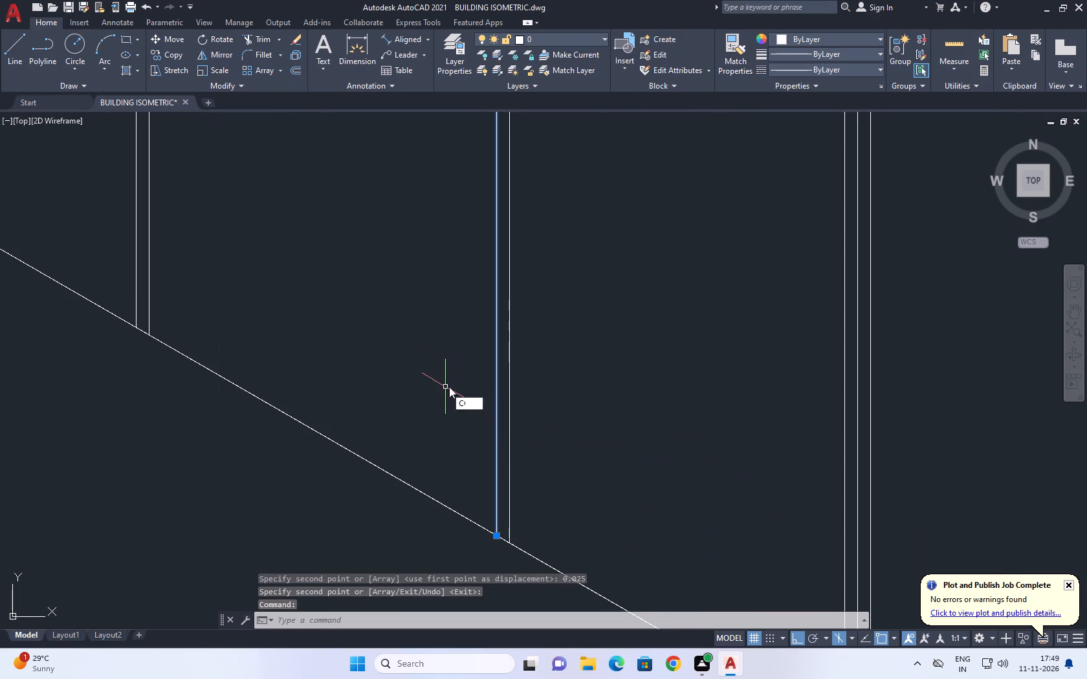
pyautogui.press('space')
pyautogui.click(479, 416)
pyautogui.write('0.025')
pyautogui.press('Return')
pyautogui.scroll(1, 459, 396)
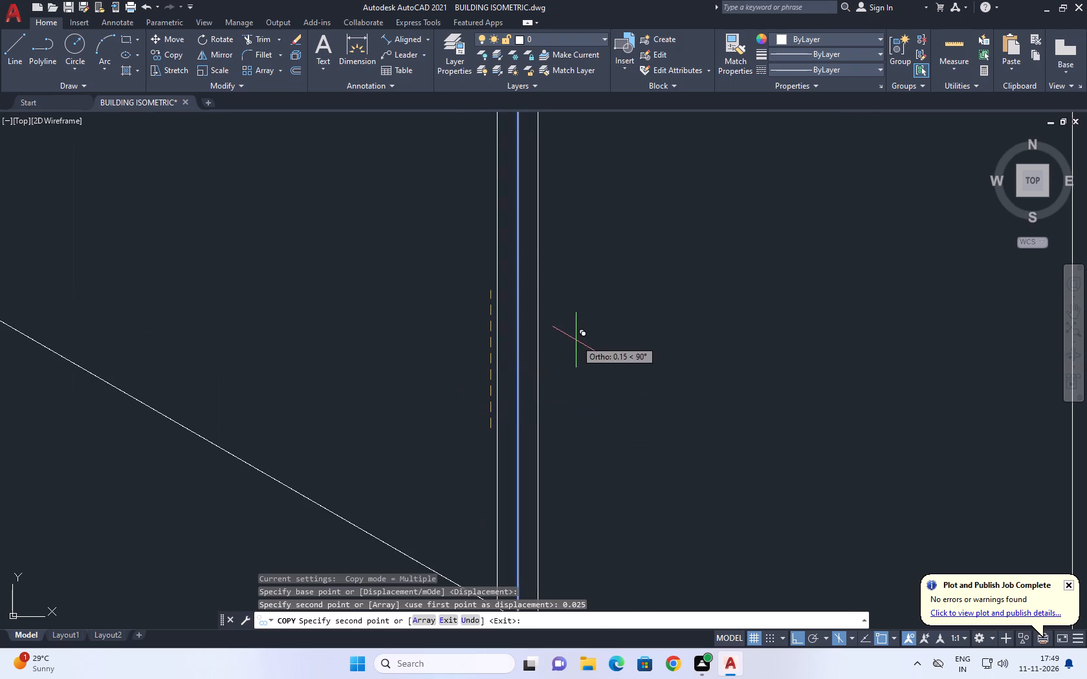
# Copy the original second panel line 0.025 along the end wall towards the front column.
pyautogui.press('space')
pyautogui.scroll(-4, 468, 355)
pyautogui.moveTo(378, 244); pyautogui.dragTo(435, 349, button='middle')
pyautogui.scroll(3, 451, 412)
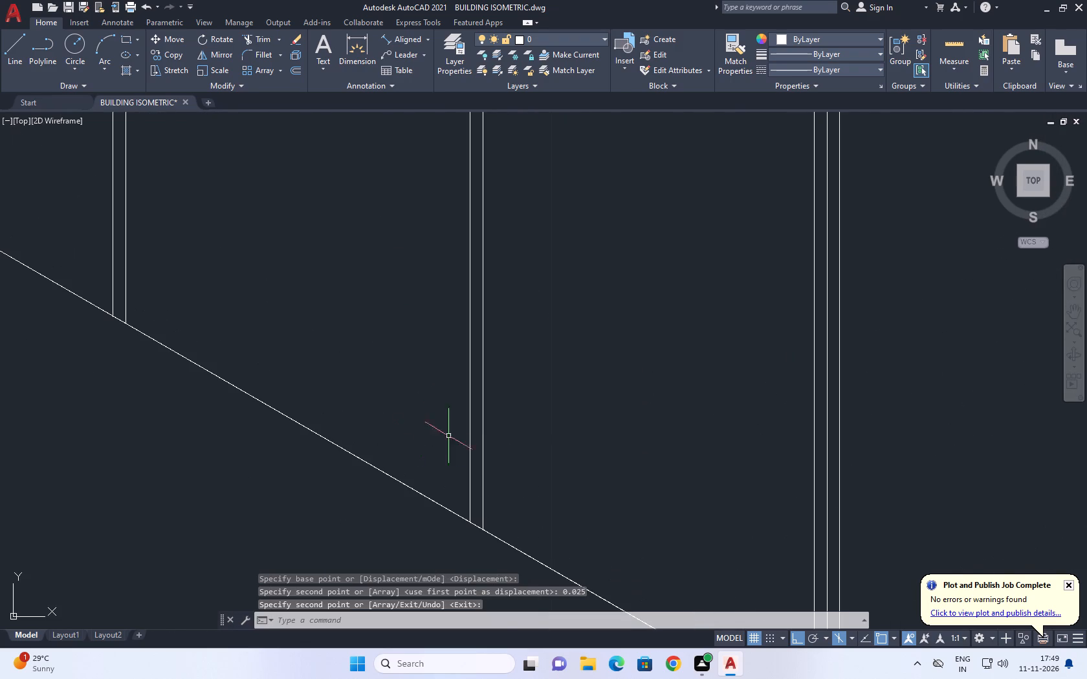
pyautogui.click(474, 430)
pyautogui.click(443, 407)
pyautogui.moveTo(465, 405); pyautogui.dragTo(467, 420, button='middle')
pyautogui.press('c')
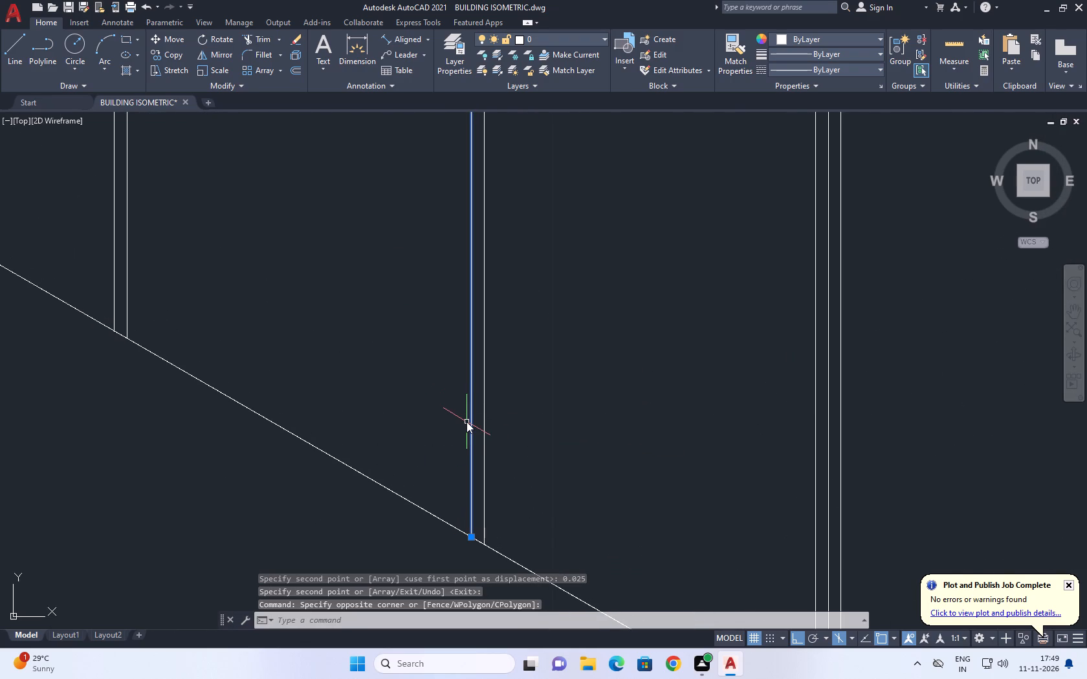
pyautogui.write('O')
pyautogui.press('space')
pyautogui.click(467, 422)
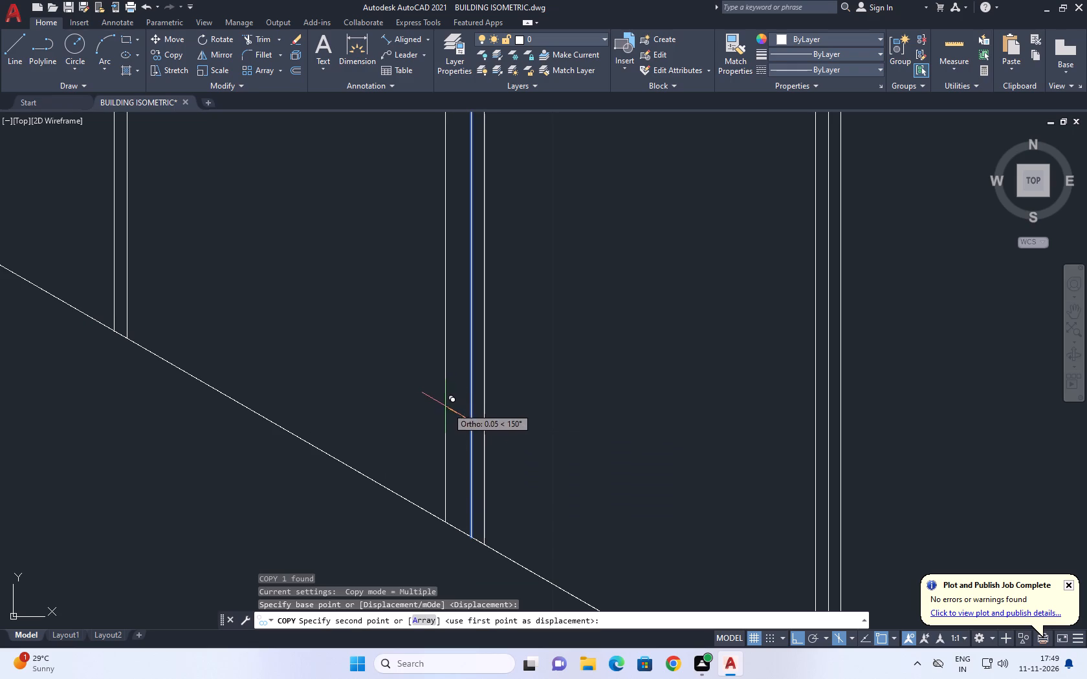
pyautogui.press('0')
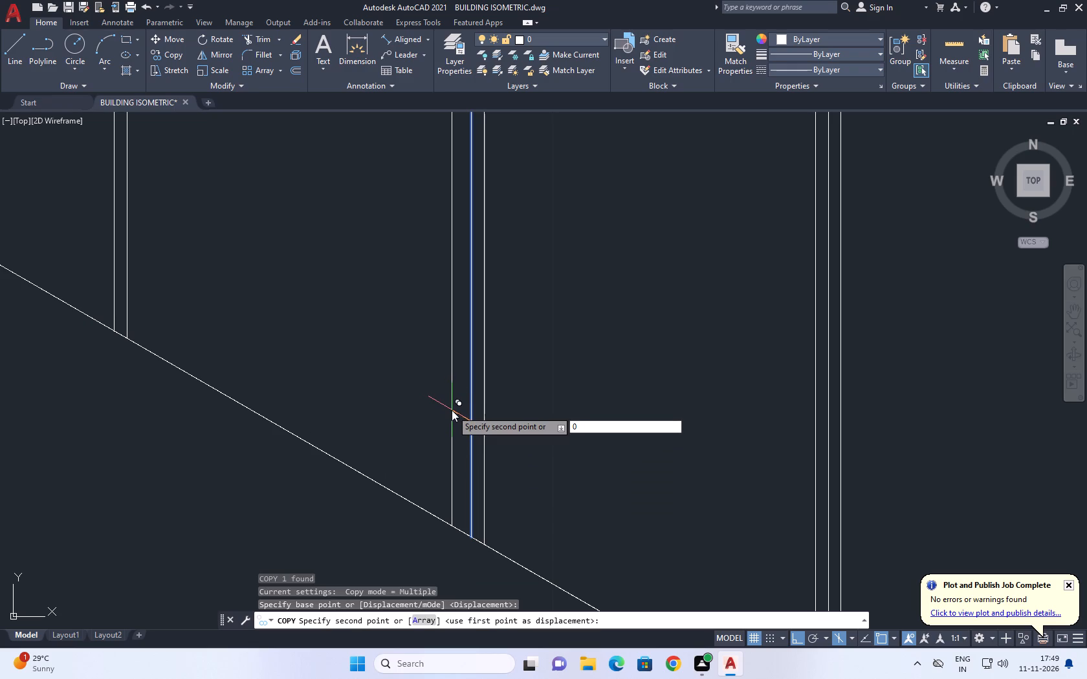
pyautogui.press('0')
pyautogui.press('BackSpace')
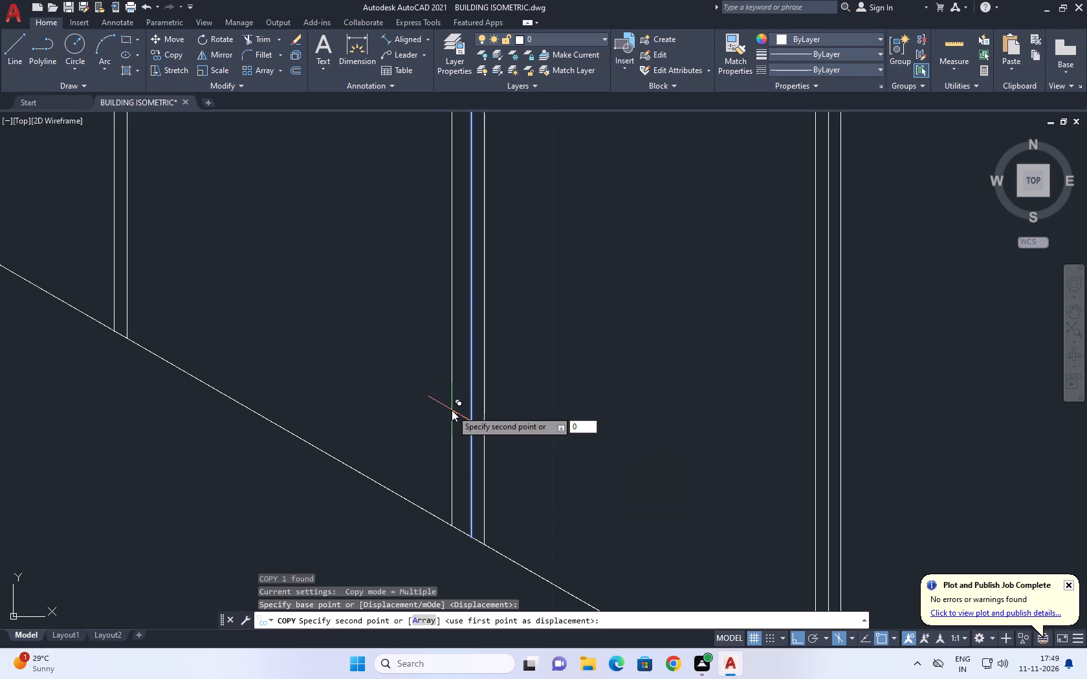
pyautogui.write('.025')
pyautogui.press('Return')
pyautogui.press('space')
# Copy the original first panel line, nearest the front column, 0.025 along the end wall towards that column.
pyautogui.scroll(-2, 509, 388)
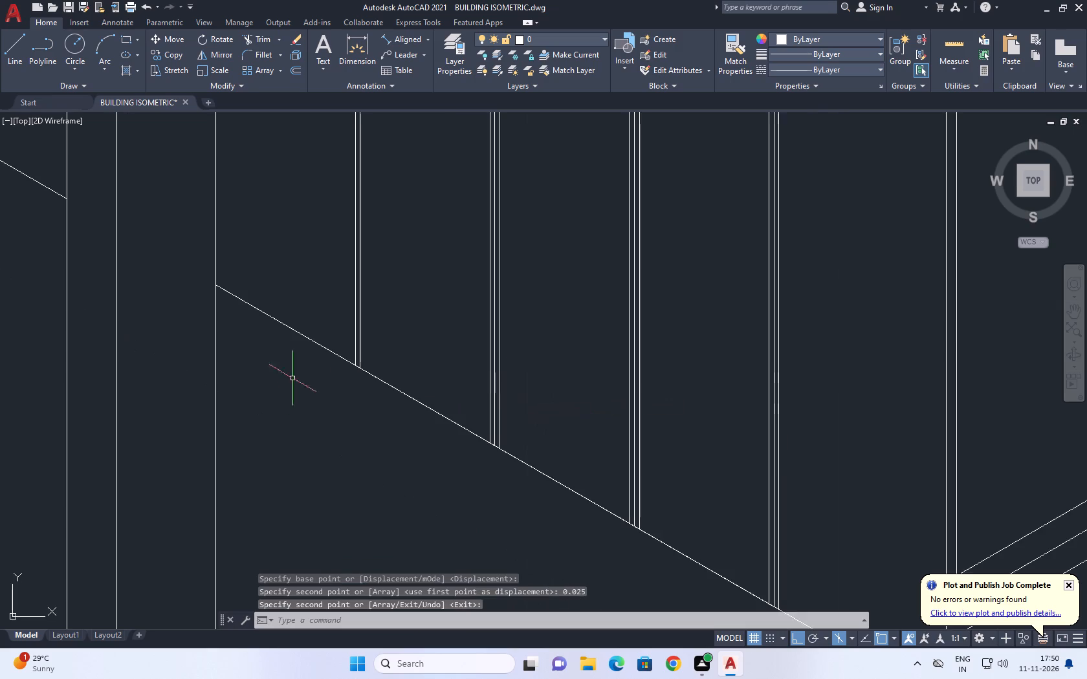
pyautogui.scroll(2, 314, 363)
pyautogui.scroll(2, 397, 352)
pyautogui.click(446, 330)
pyautogui.click(414, 318)
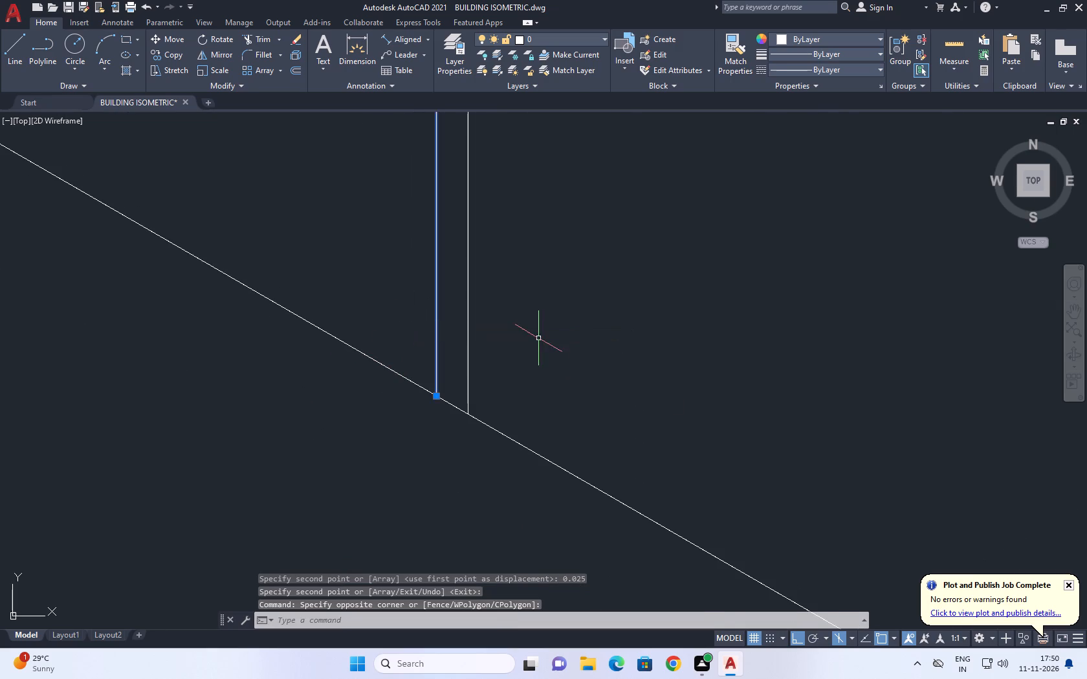
pyautogui.moveTo(544, 345); pyautogui.dragTo(537, 409, button='middle')
pyautogui.write('CO')
pyautogui.press('space')
pyautogui.click(554, 436)
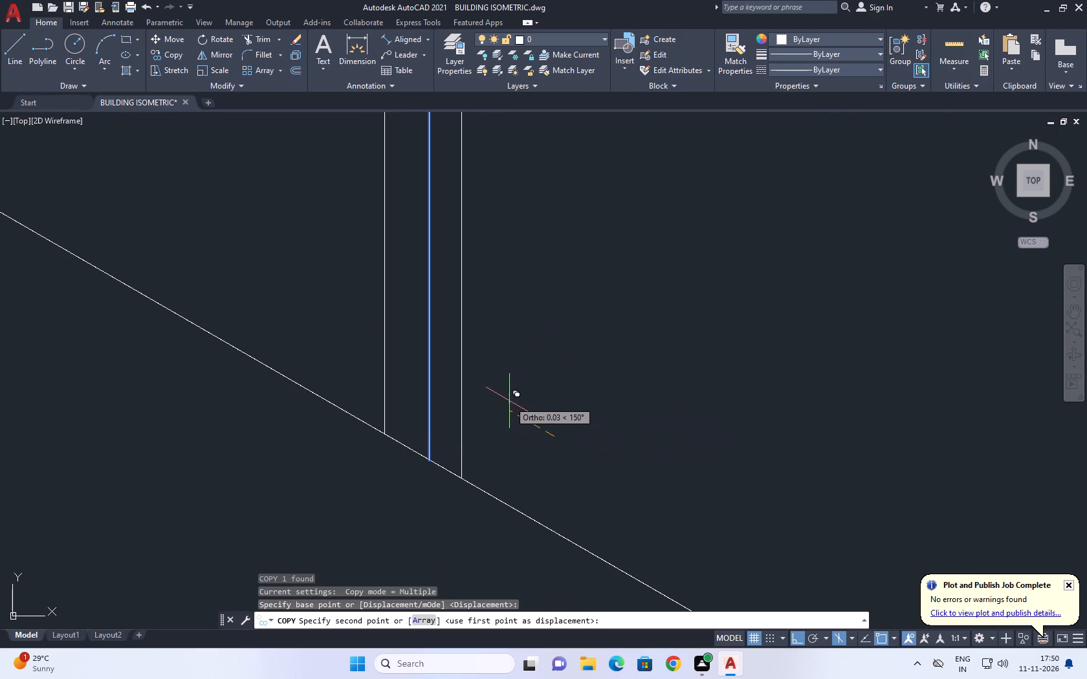
pyautogui.write('0.025')
pyautogui.press('Return')
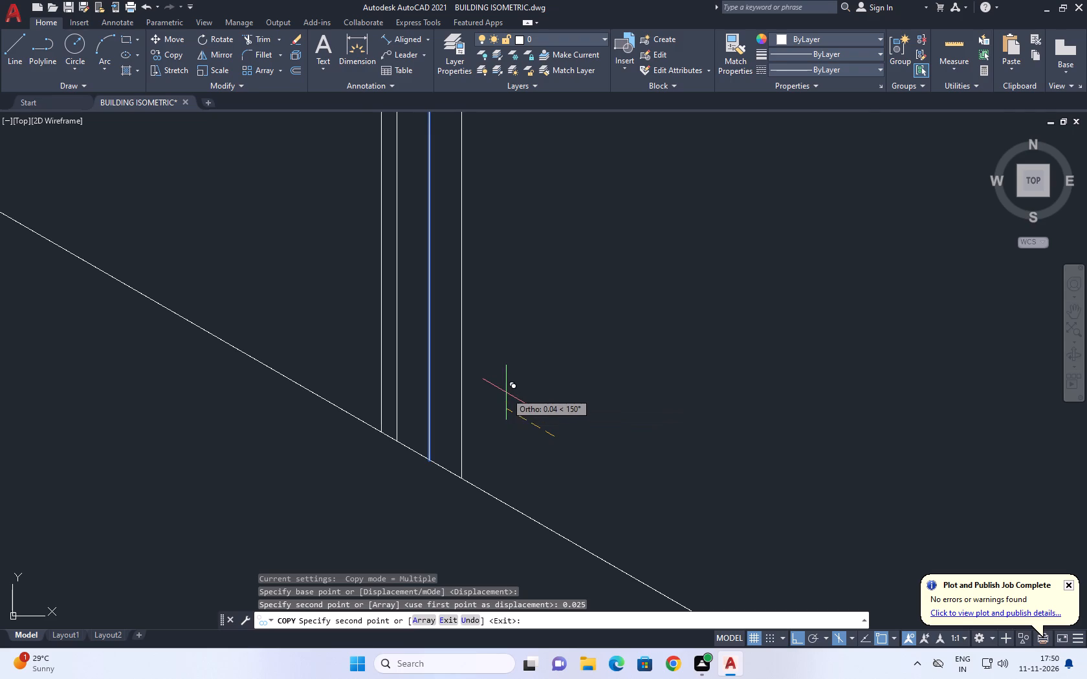
pyautogui.press('space')
# Erase the four original centre lines between the paired strip lines on the end wall.
pyautogui.scroll(-8, 502, 398)
pyautogui.scroll(2, 445, 208)
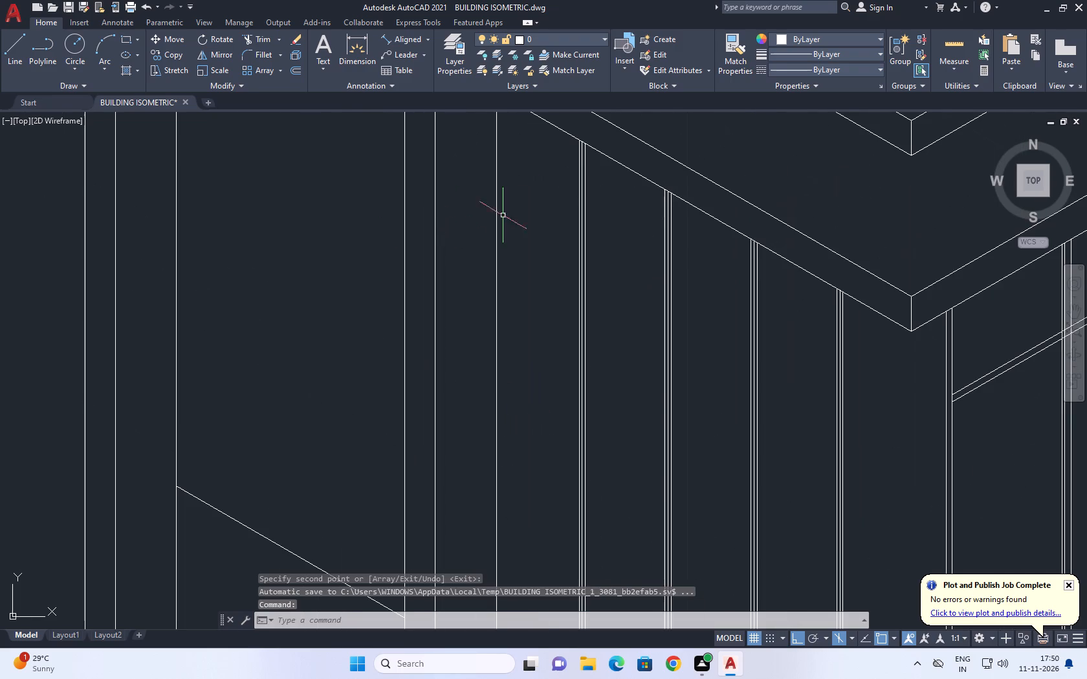
pyautogui.scroll(3, 600, 211)
pyautogui.click(573, 235)
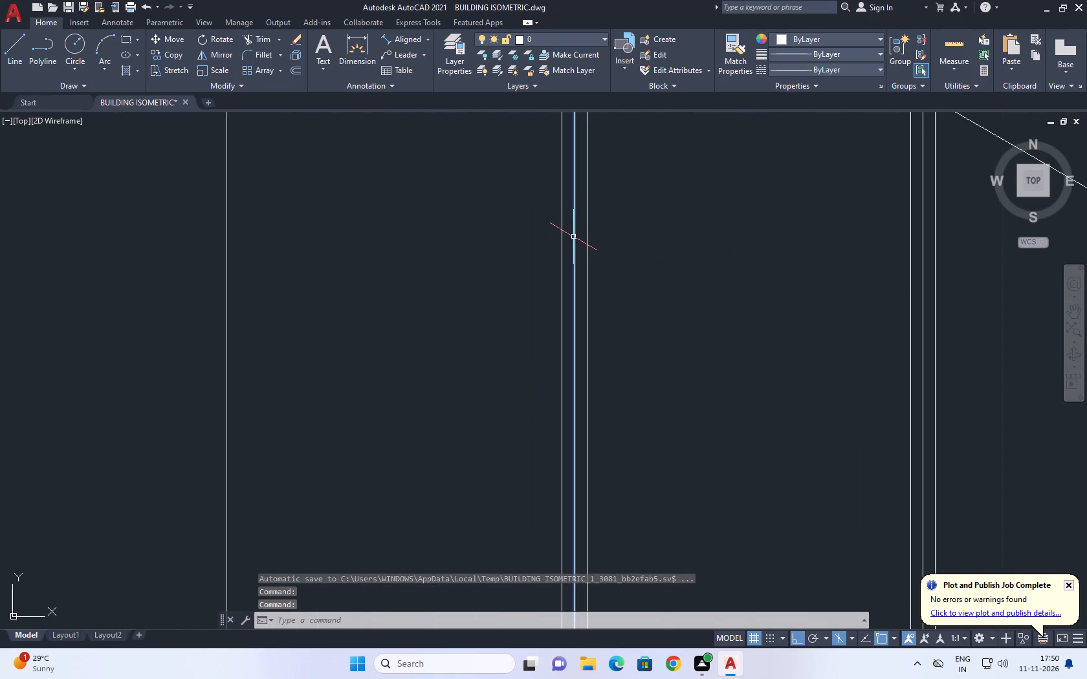
pyautogui.scroll(-4, 685, 226)
pyautogui.scroll(4, 751, 248)
pyautogui.scroll(2, 593, 248)
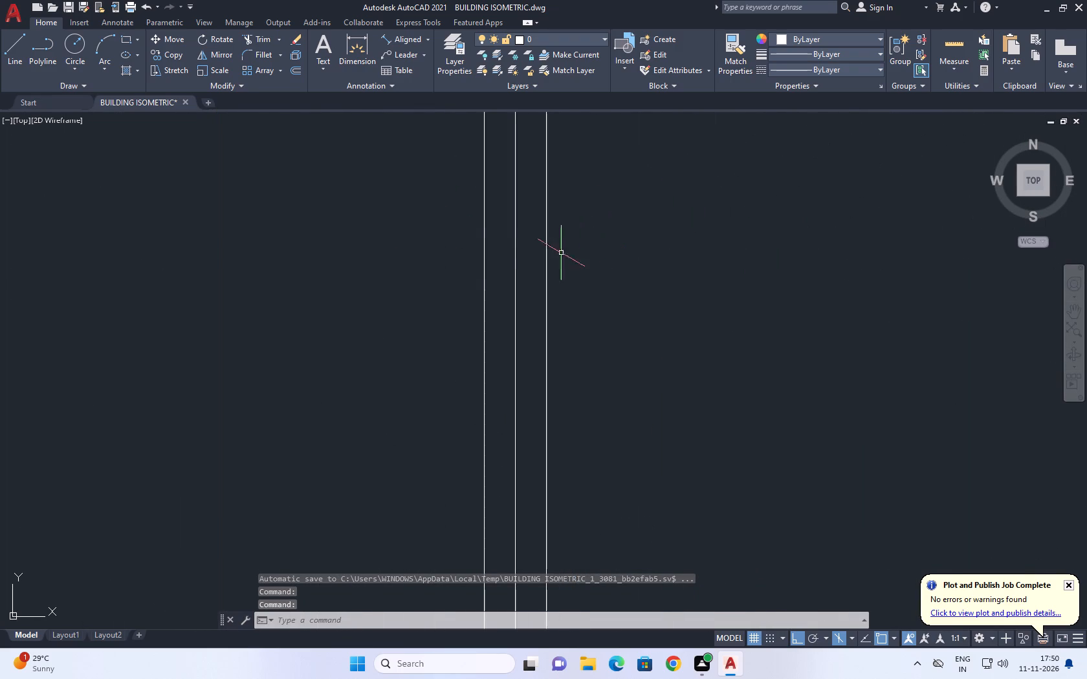
pyautogui.scroll(1, 521, 242)
pyautogui.click(528, 215)
pyautogui.moveTo(498, 259); pyautogui.dragTo(489, 266)
pyautogui.scroll(-5, 399, 263)
pyautogui.scroll(2, 537, 322)
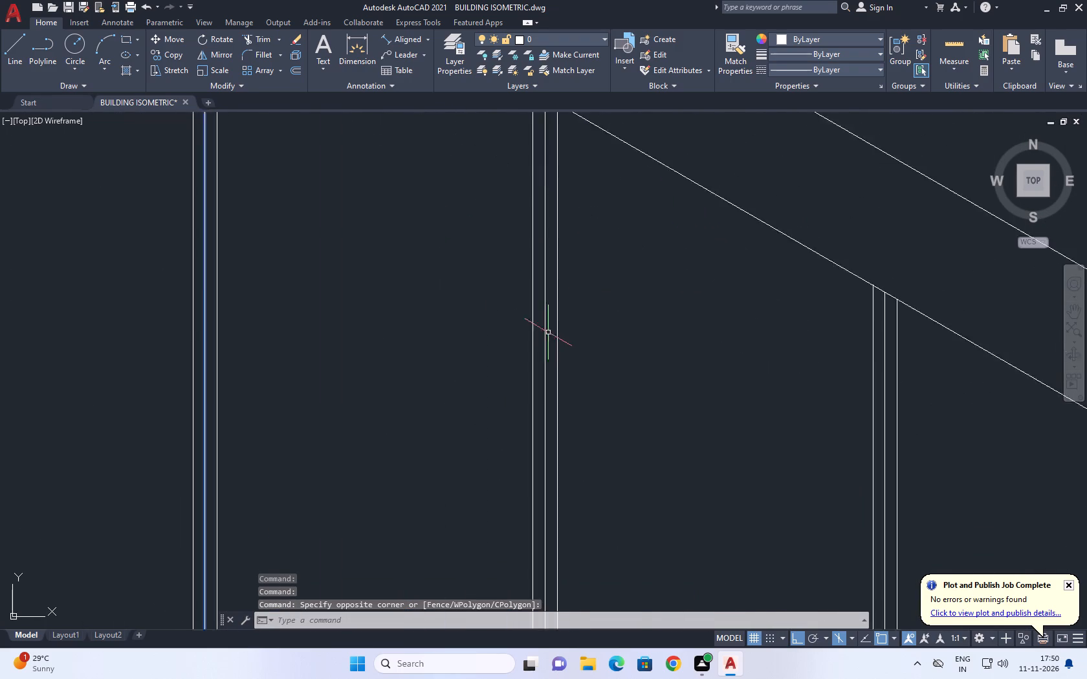
pyautogui.scroll(2, 549, 332)
pyautogui.moveTo(526, 321); pyautogui.dragTo(478, 308, button='middle')
pyautogui.click(489, 287)
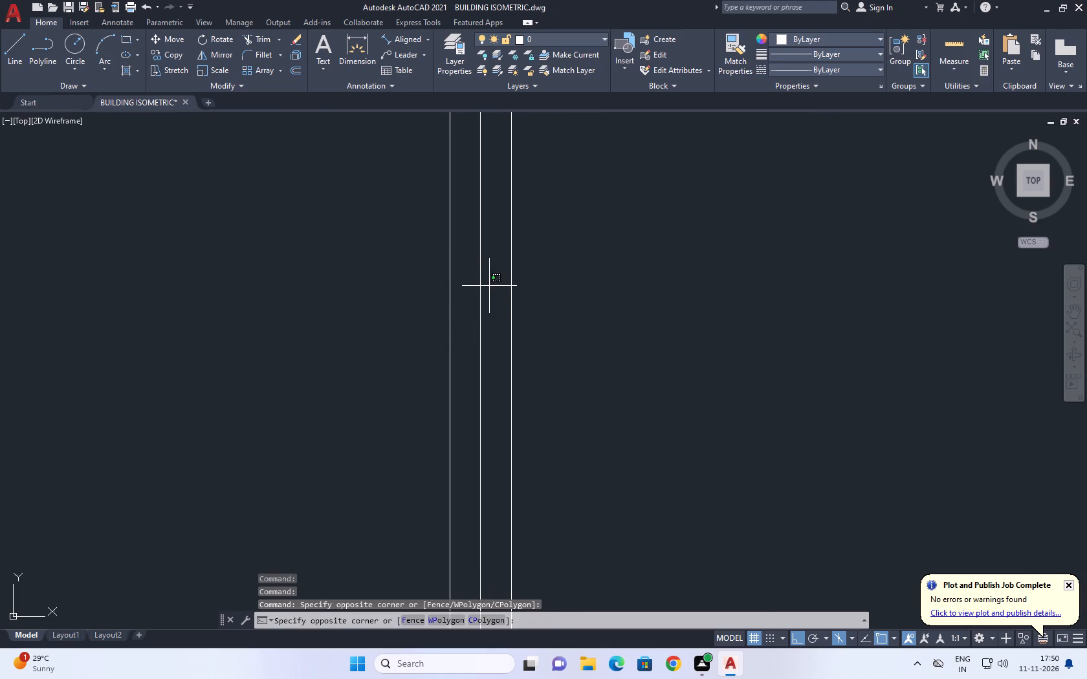
pyautogui.click(467, 295)
pyautogui.scroll(-3, 226, 281)
pyautogui.scroll(1, 523, 339)
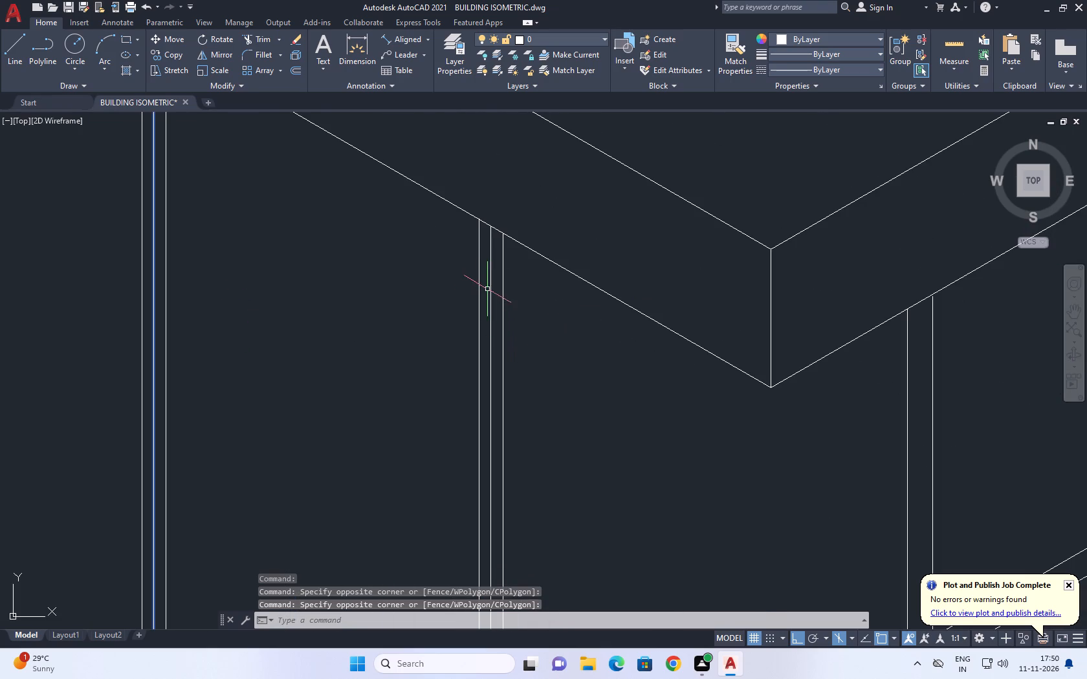
pyautogui.click(490, 286)
pyautogui.moveTo(415, 283); pyautogui.dragTo(409, 279, button='right')
pyautogui.click(469, 360)
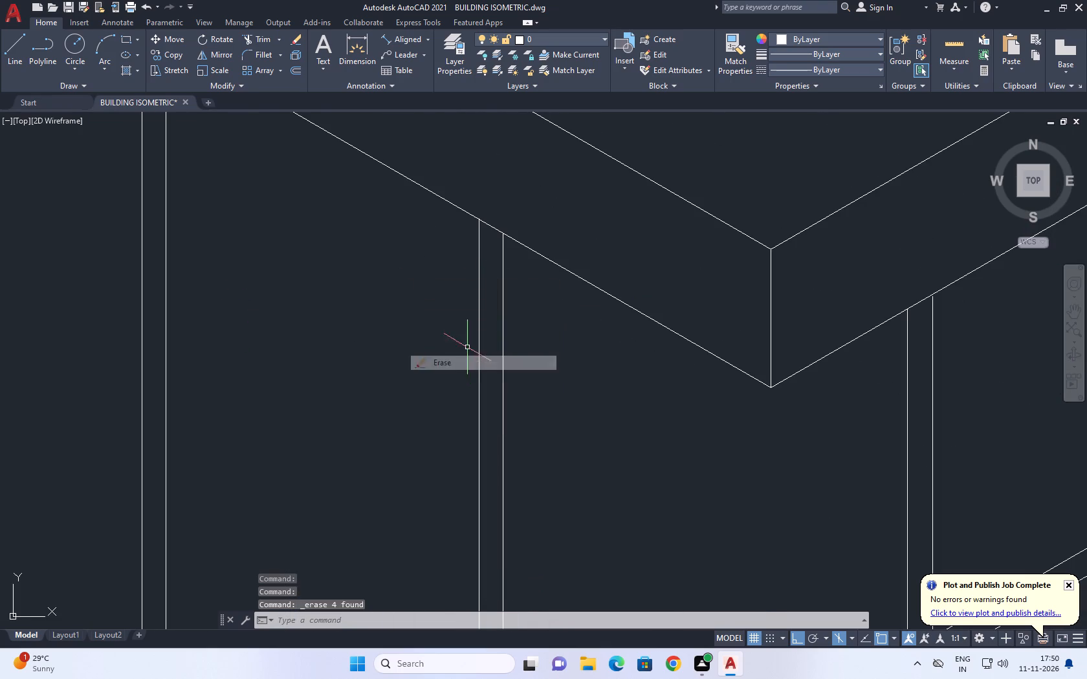
# Copy the end wall's bottom edge line vertically up a short distance to start its base band.
pyautogui.scroll(-4, 562, 316)
pyautogui.moveTo(583, 369); pyautogui.dragTo(590, 172, button='middle')
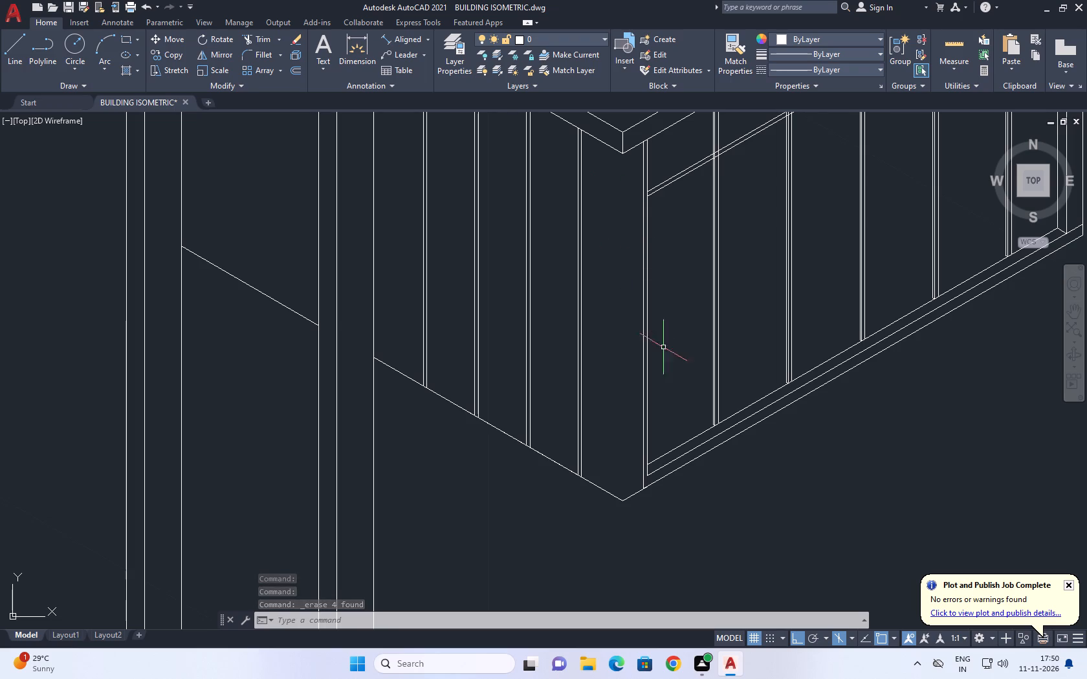
pyautogui.scroll(-1, 582, 376)
pyautogui.scroll(-4, 531, 361)
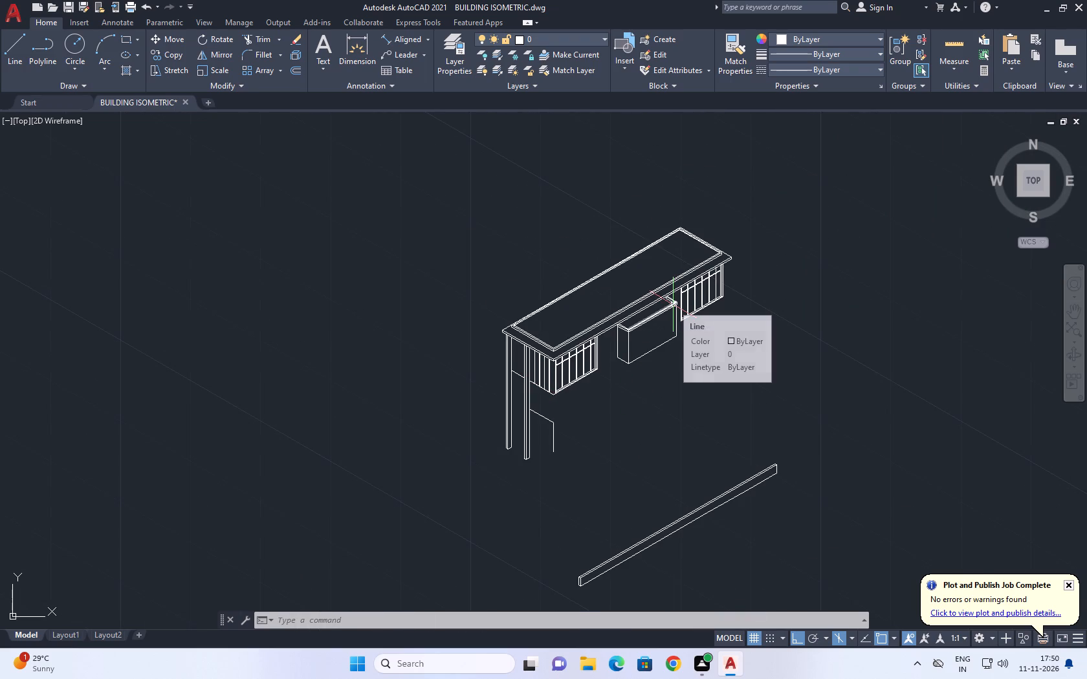
pyautogui.scroll(6, 529, 417)
pyautogui.moveTo(634, 277); pyautogui.dragTo(618, 488, button='middle')
pyautogui.moveTo(634, 401); pyautogui.dragTo(622, 405)
pyautogui.click(586, 422)
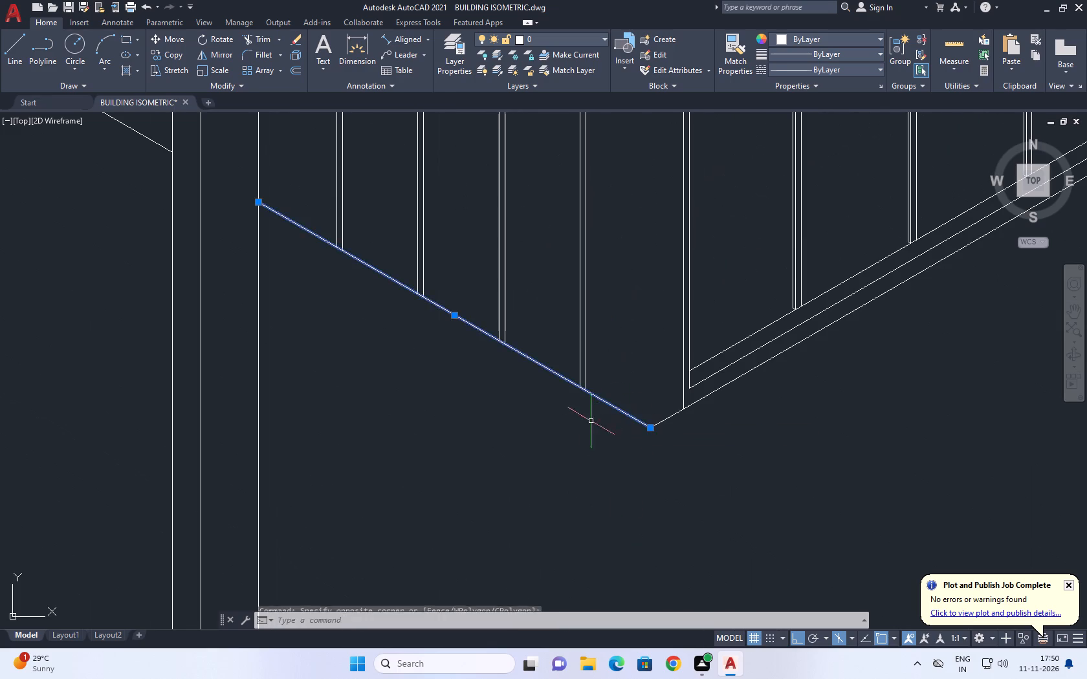
pyautogui.moveTo(626, 394); pyautogui.dragTo(578, 455, button='middle')
pyautogui.write('CO')
pyautogui.press('space')
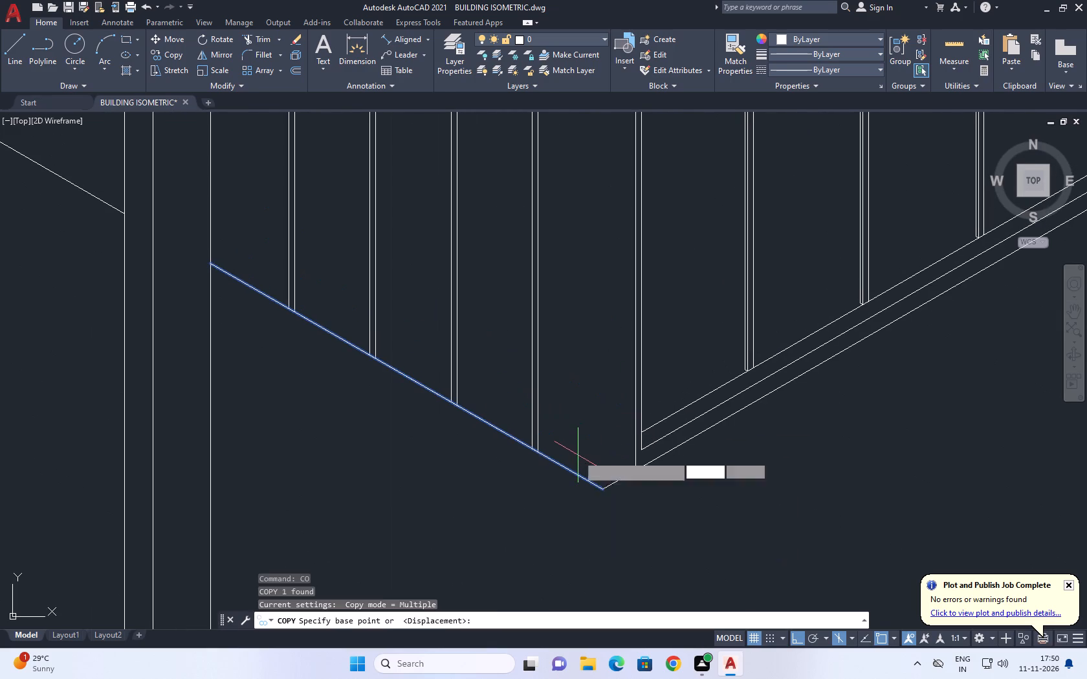
pyautogui.scroll(1, 584, 495)
pyautogui.click(614, 487)
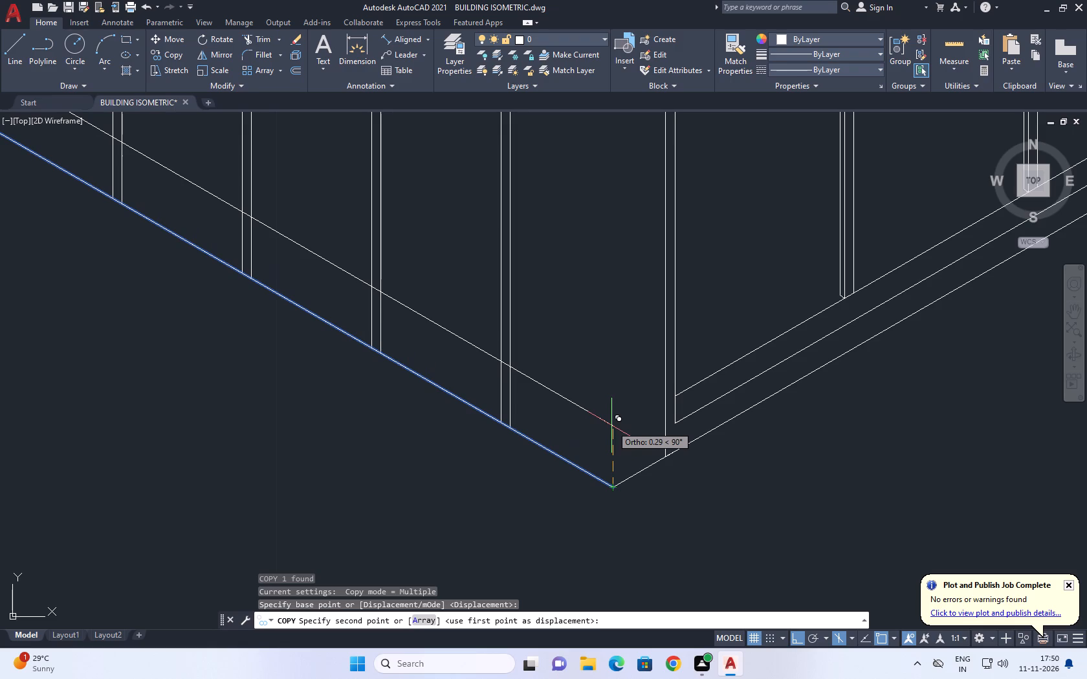
pyautogui.scroll(-1, 614, 441)
pyautogui.click(610, 450)
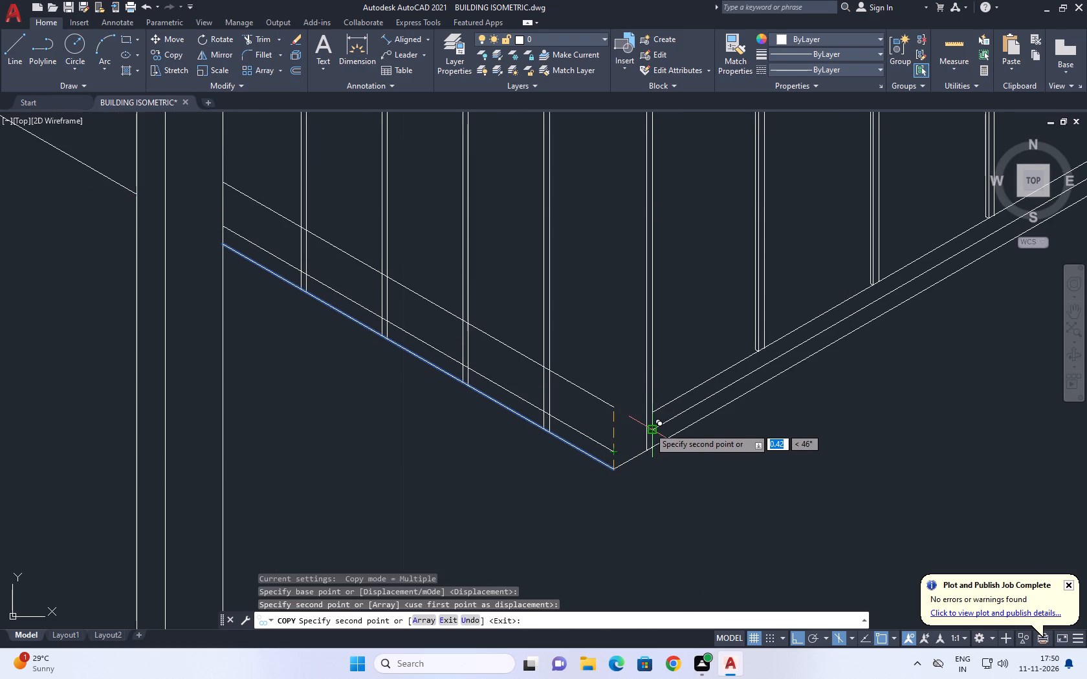
pyautogui.press('Escape')
# Extend the barred window's two lower frame lines to the outer vertical line near the building corner.
pyautogui.moveTo(608, 432); pyautogui.dragTo(613, 462, button='middle')
pyautogui.moveTo(665, 466); pyautogui.dragTo(657, 477, button='middle')
pyautogui.write('EX')
pyautogui.press('space')
pyautogui.scroll(1, 664, 468)
pyautogui.click(666, 402)
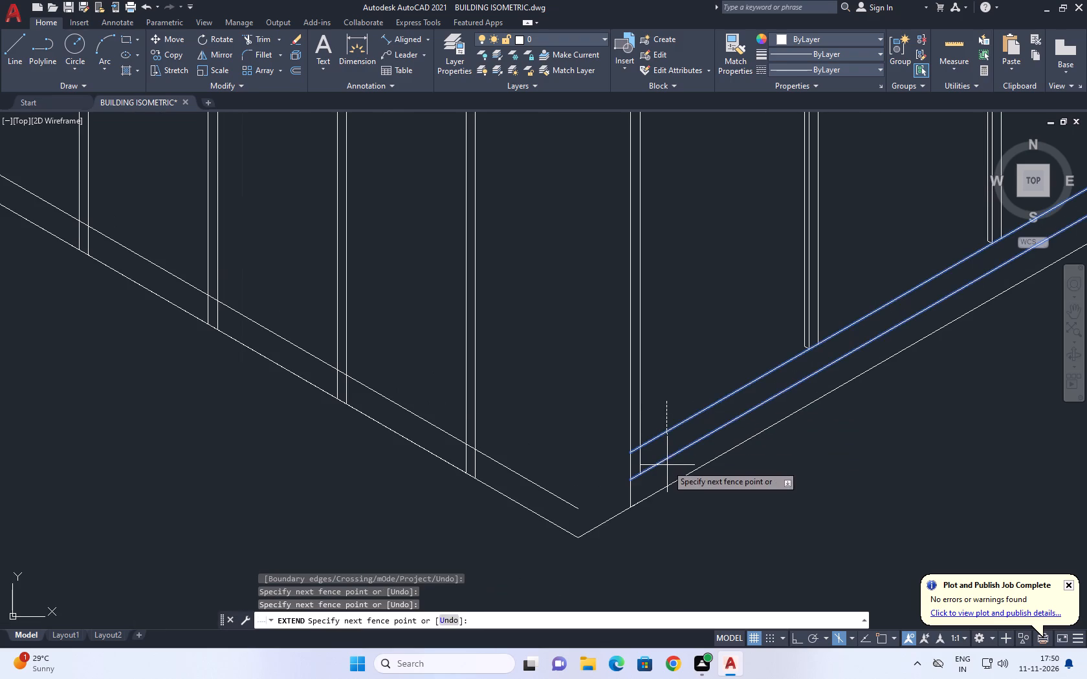
pyautogui.click(666, 466)
pyautogui.press('Escape')
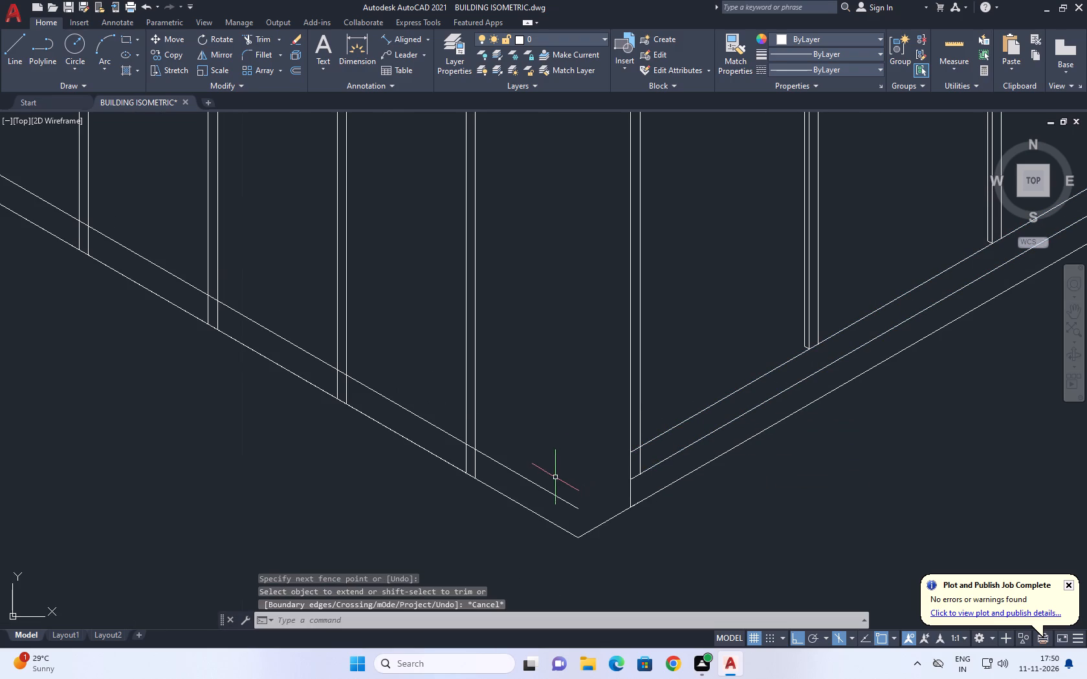
# Draw an isometric line from the extended lower frame line's end, continuing its direction past the building corner.
pyautogui.press('l')
pyautogui.press('space')
pyautogui.click(631, 478)
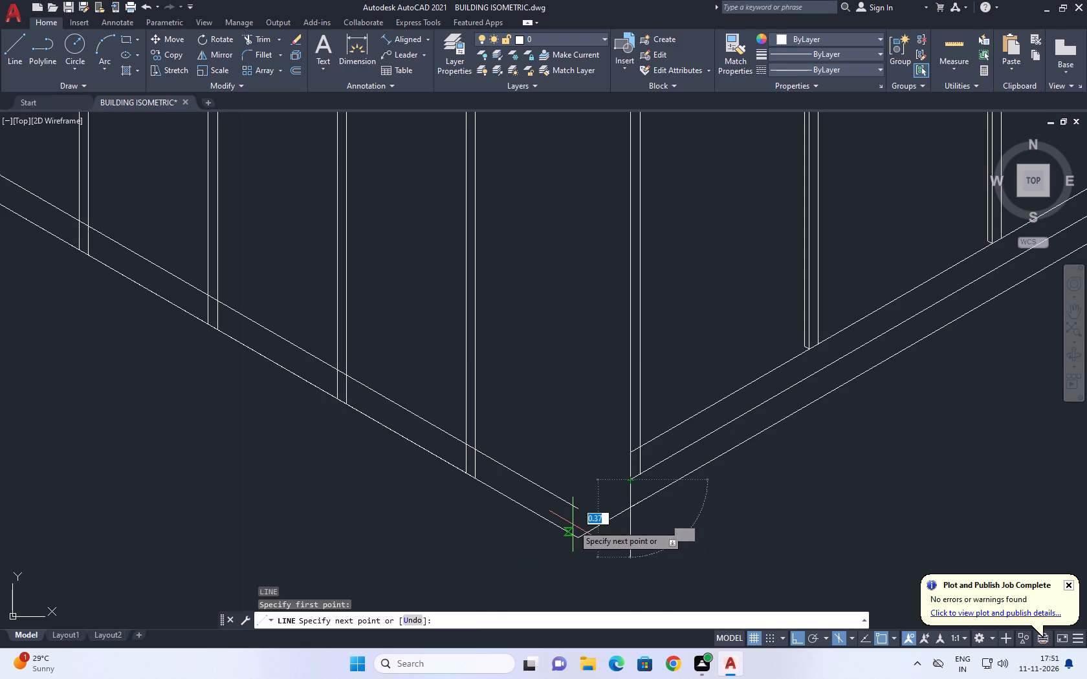
pyautogui.press('F5')
pyautogui.click(482, 528)
pyautogui.press('space')
# Move the raised end-wall base line by its corner endpoint onto the new line continuing the lower frame line.
pyautogui.scroll(2, 577, 506)
pyautogui.click(573, 504)
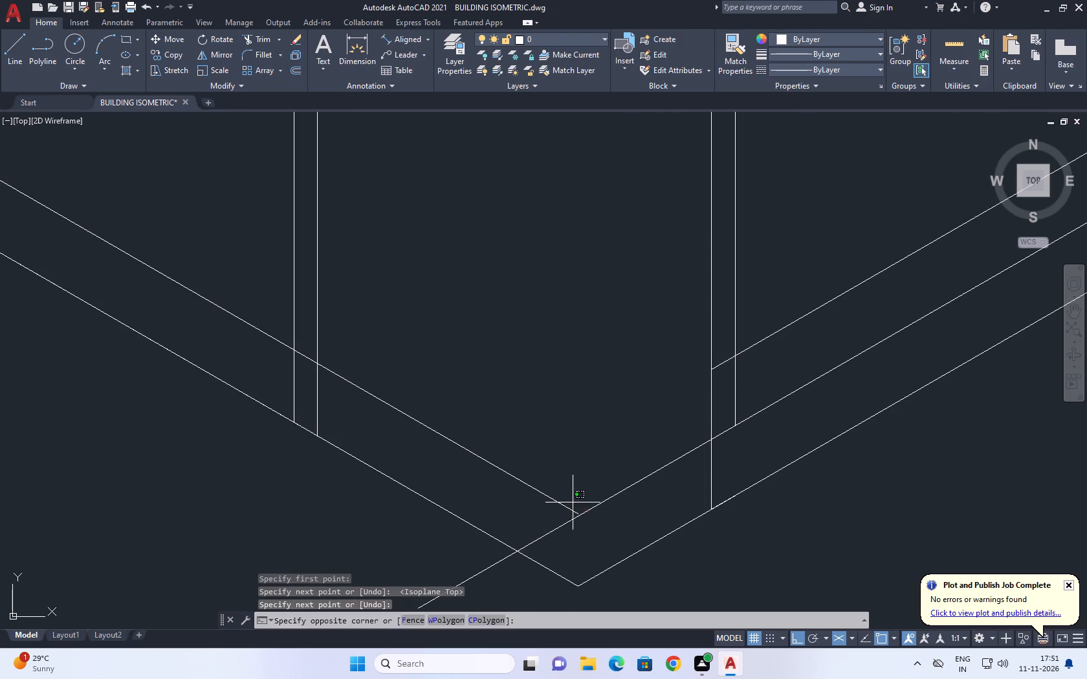
pyautogui.click(527, 502)
pyautogui.scroll(4, 574, 515)
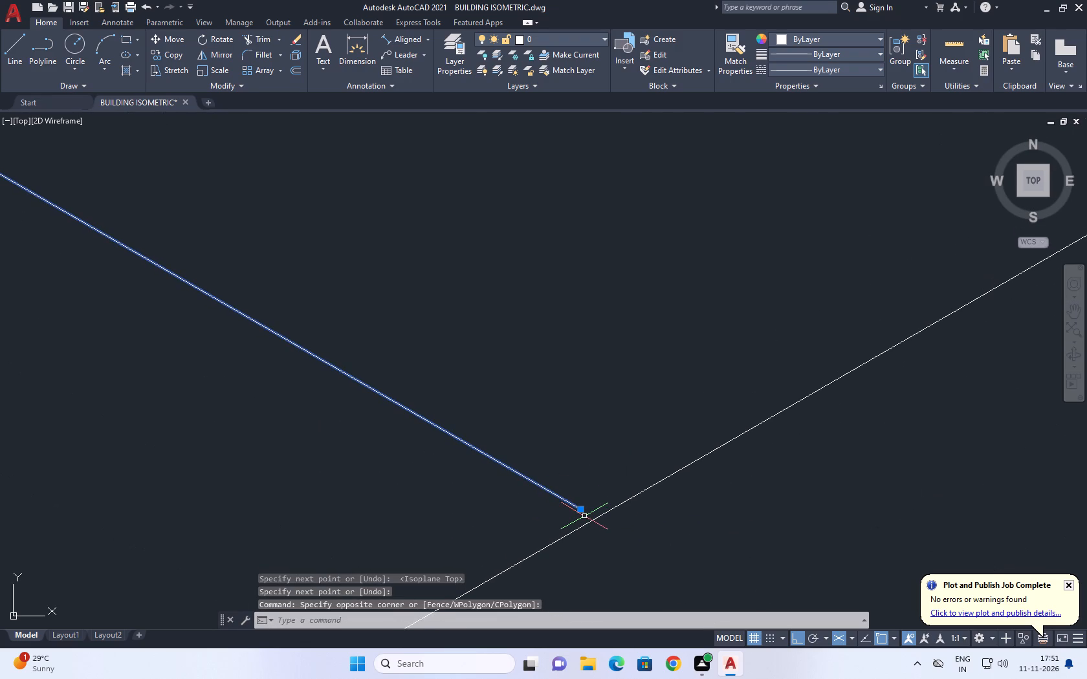
pyautogui.write('M')
pyautogui.press('space')
pyautogui.click(583, 511)
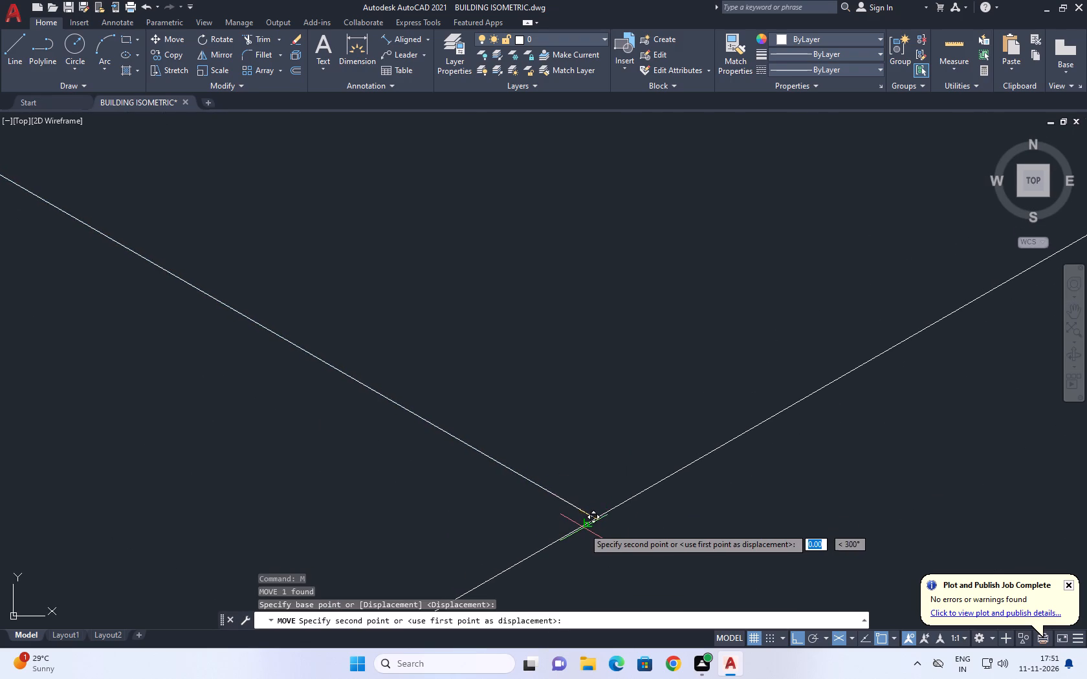
pyautogui.click(584, 528)
# Draw an isometric line about 0.34 long from the upper frame line's end, continuing towards the end wall.
pyautogui.scroll(-6, 606, 482)
pyautogui.moveTo(645, 488); pyautogui.dragTo(647, 495, button='middle')
pyautogui.write('L')
pyautogui.press('space')
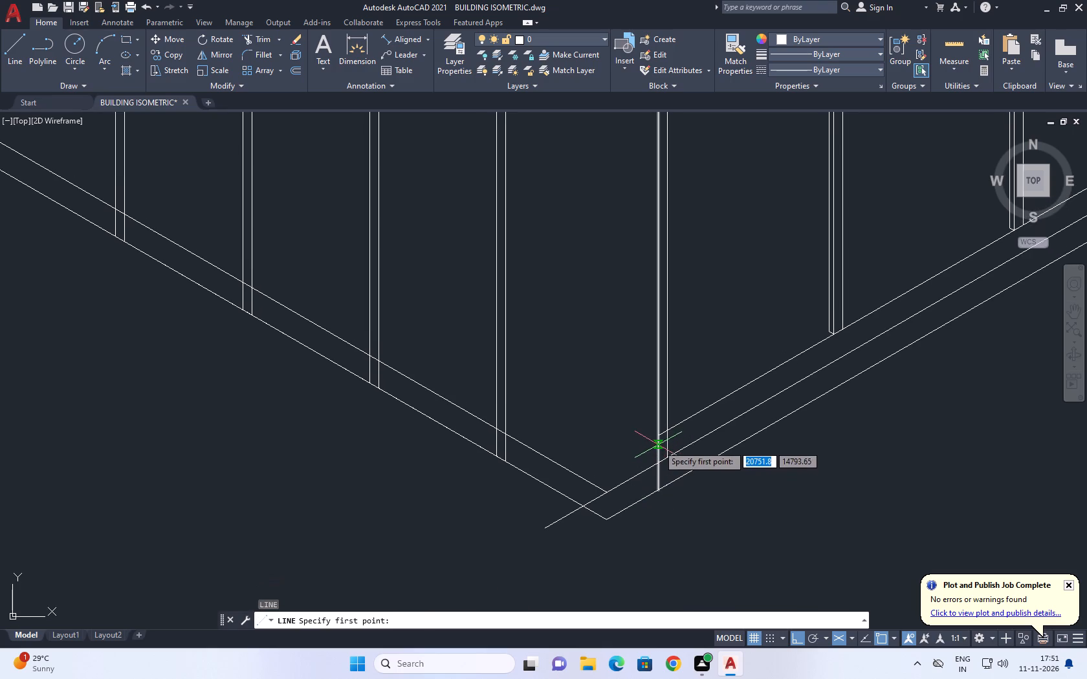
pyautogui.click(658, 436)
pyautogui.scroll(2, 566, 471)
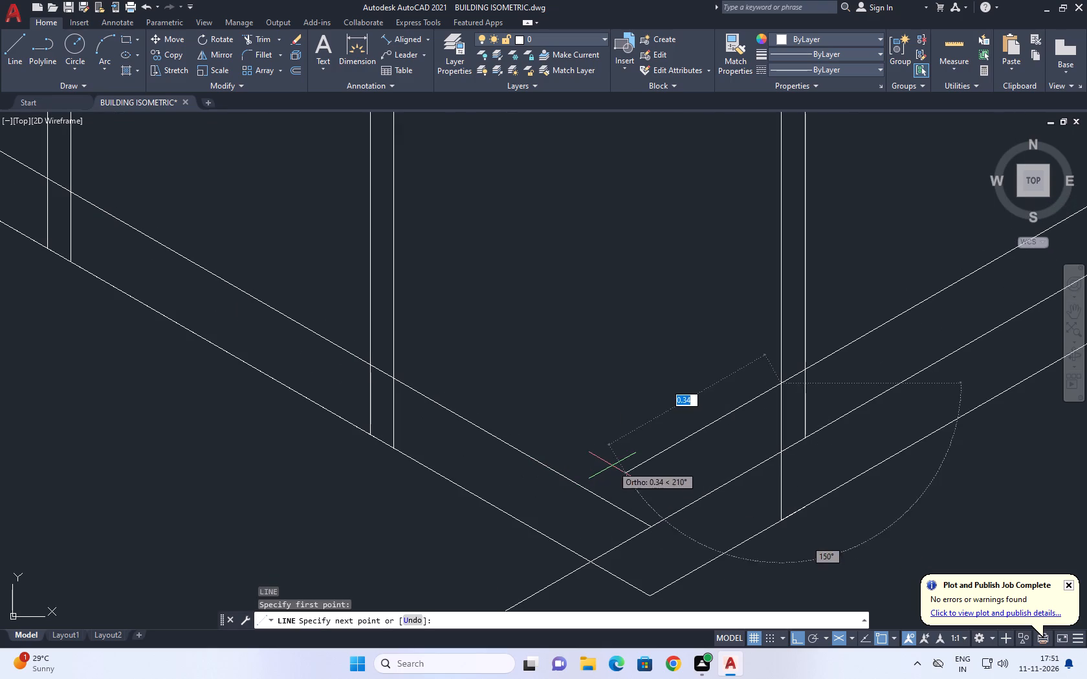
pyautogui.click(608, 465)
pyautogui.press('space')
# Copy the raised end-wall base line up to the free end of the line continuing the upper frame line.
pyautogui.click(611, 499)
pyautogui.click(593, 499)
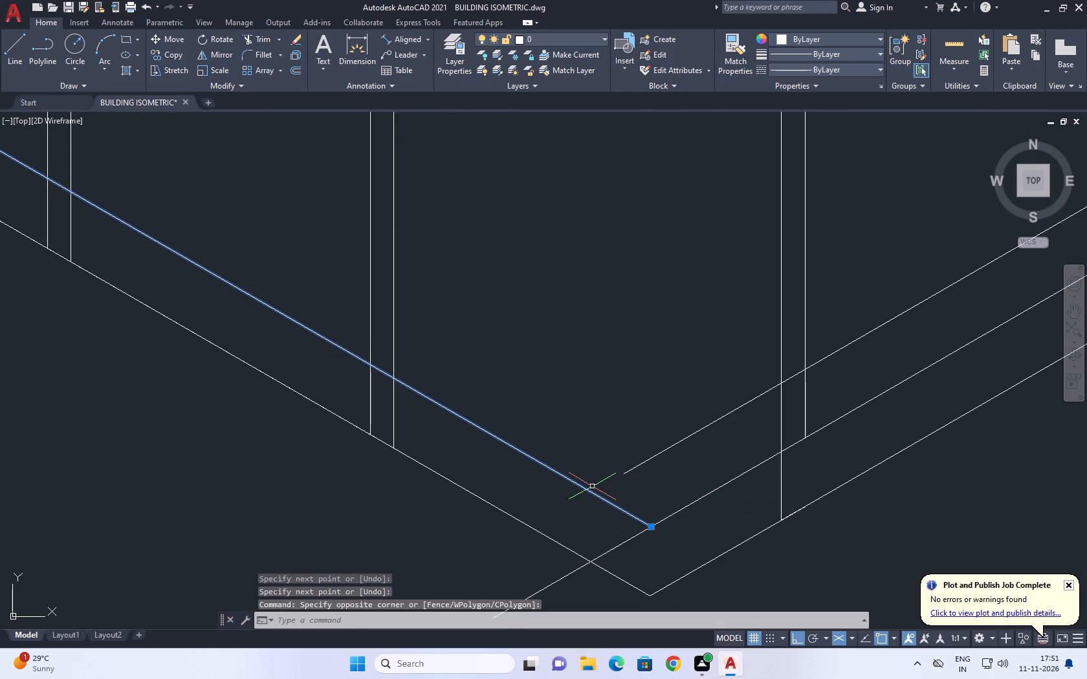
pyautogui.press('c')
pyautogui.press('o')
pyautogui.press('space')
pyautogui.click(606, 496)
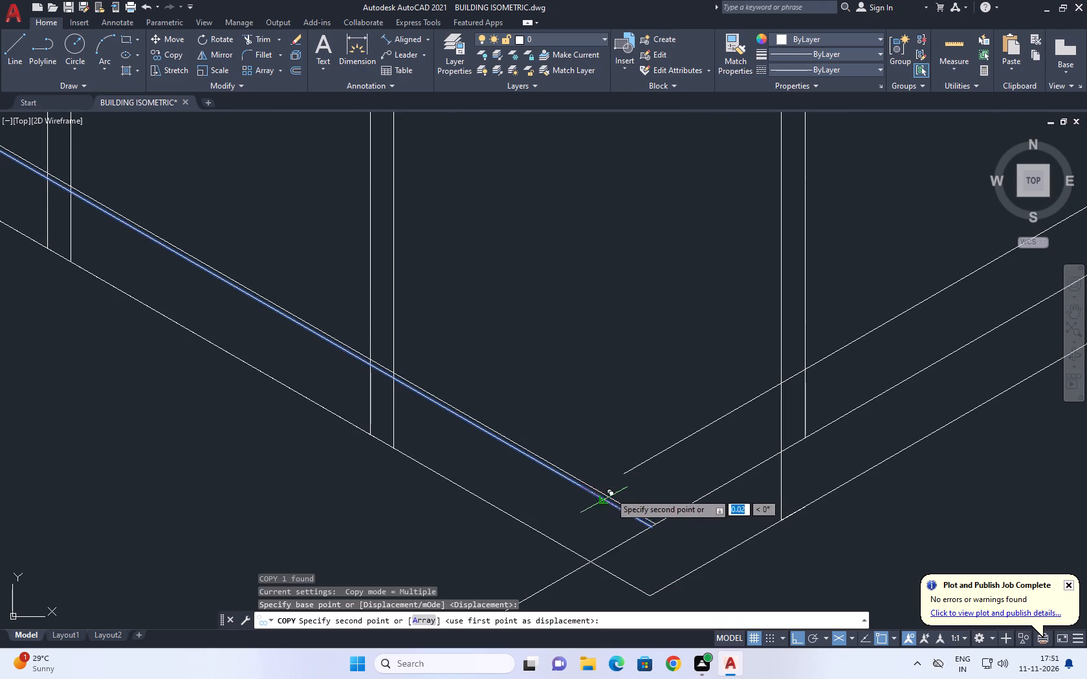
pyautogui.click(622, 474)
pyautogui.press('space')
pyautogui.scroll(-2, 483, 381)
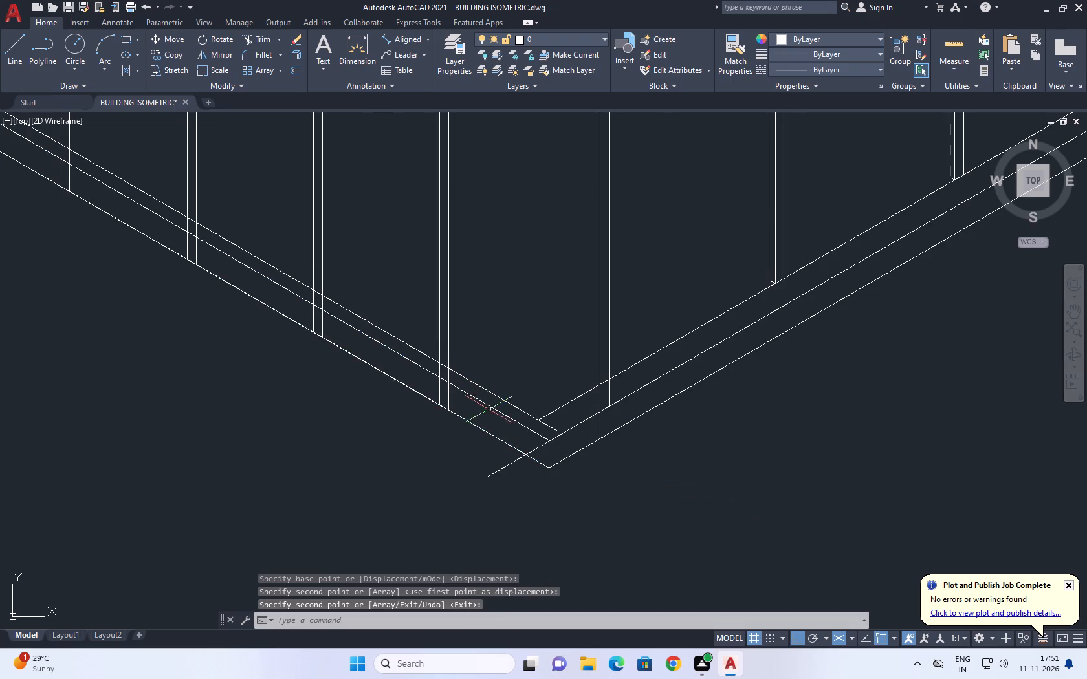
# Trim the base band lines of both walls back to the frame strips beside the building corner, including the leftover stub beyond the corner.
pyautogui.moveTo(511, 427); pyautogui.dragTo(520, 436, button='middle')
pyautogui.write('TR')
pyautogui.press('space')
pyautogui.scroll(1, 577, 446)
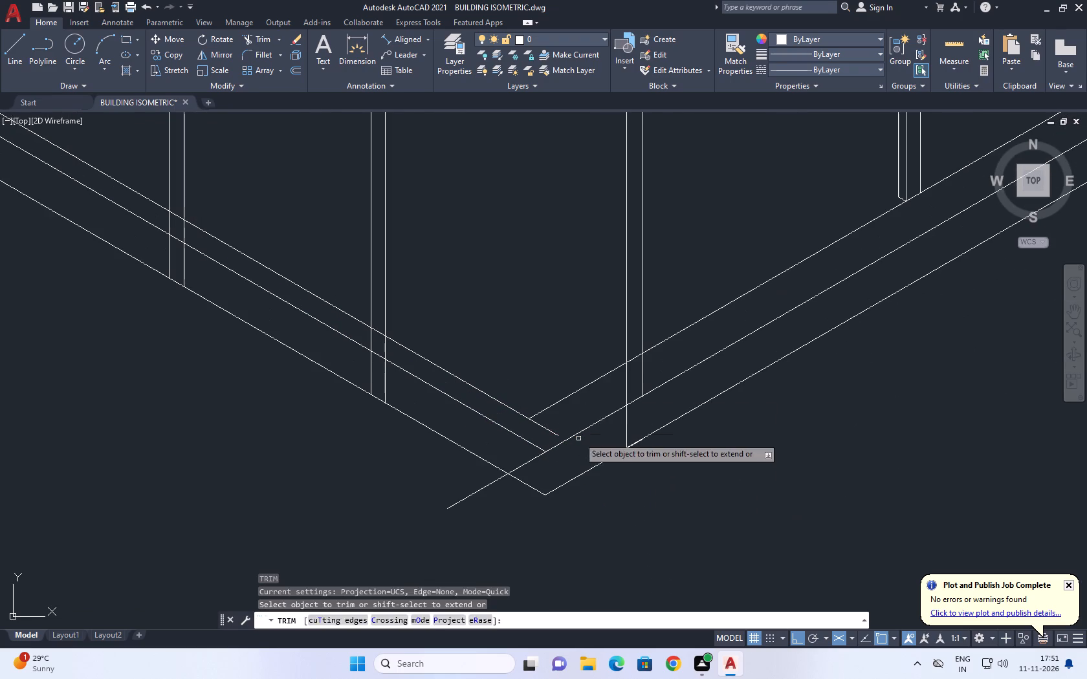
pyautogui.click(571, 342)
pyautogui.click(565, 440)
pyautogui.click(531, 369)
pyautogui.click(498, 434)
pyautogui.click(547, 453)
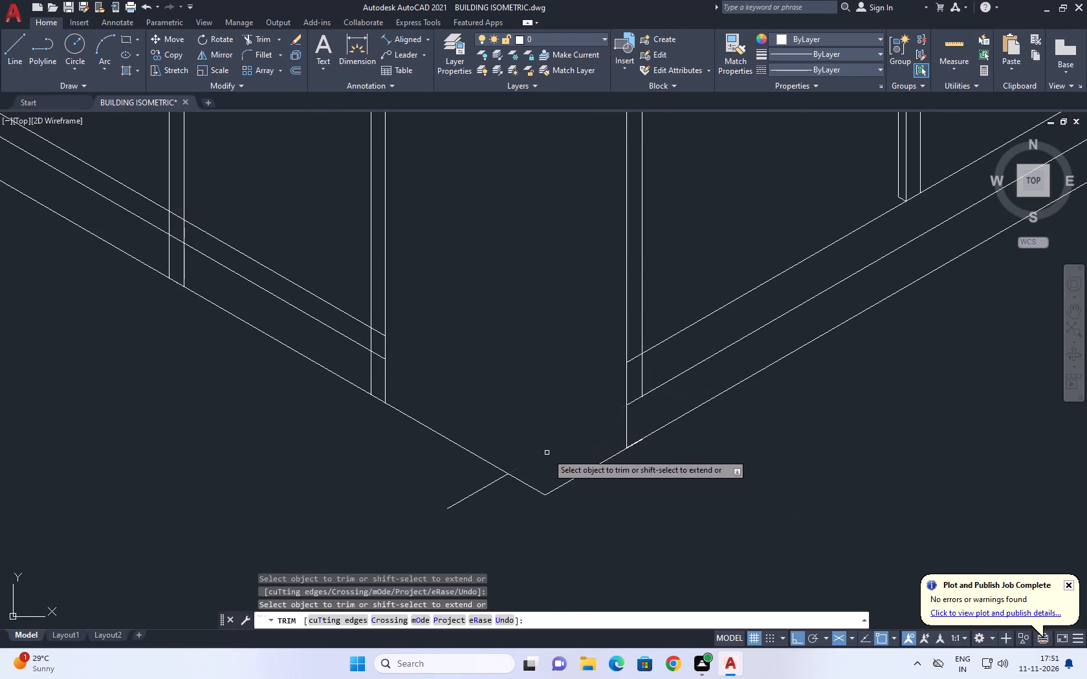
pyautogui.click(479, 495)
pyautogui.moveTo(459, 469); pyautogui.dragTo(452, 468)
pyautogui.scroll(-3, 559, 449)
pyautogui.press('space')
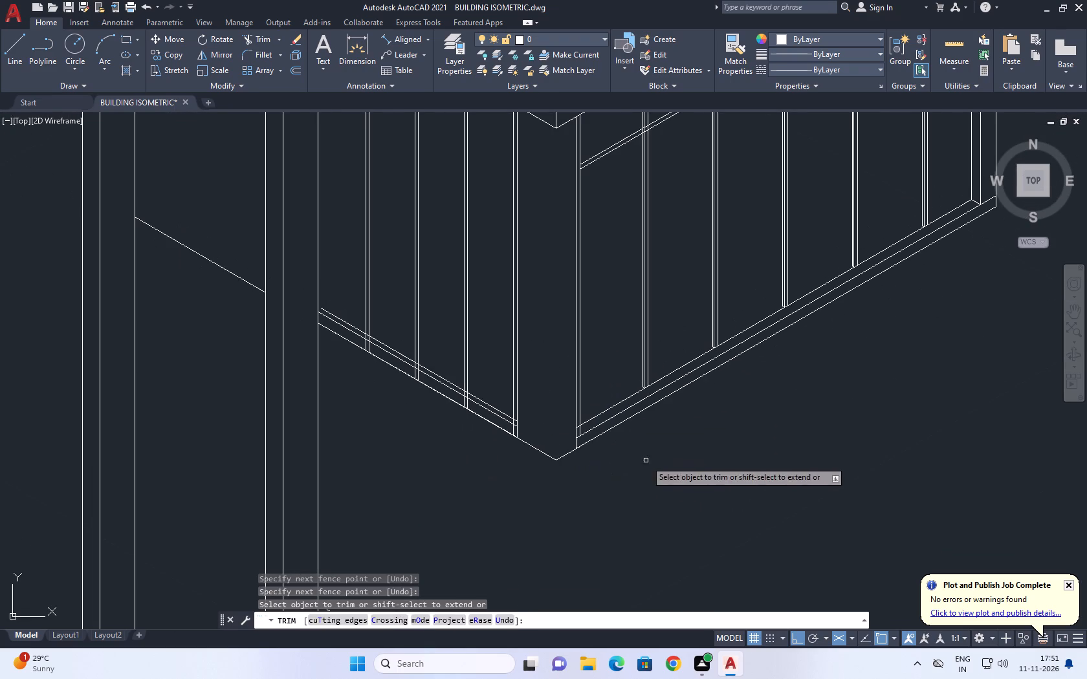
# Delete the sloping line and the vertical line hanging below the end wall beside the front column.
pyautogui.scroll(-2, 481, 429)
pyautogui.moveTo(550, 449); pyautogui.dragTo(554, 436, button='middle')
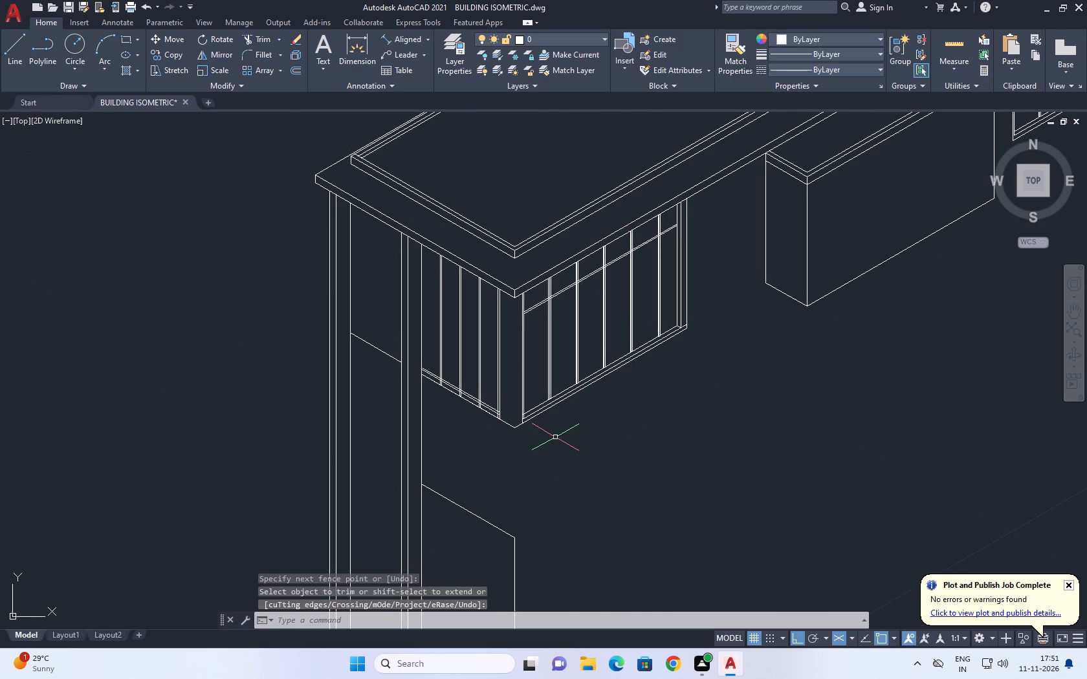
pyautogui.scroll(1, 555, 437)
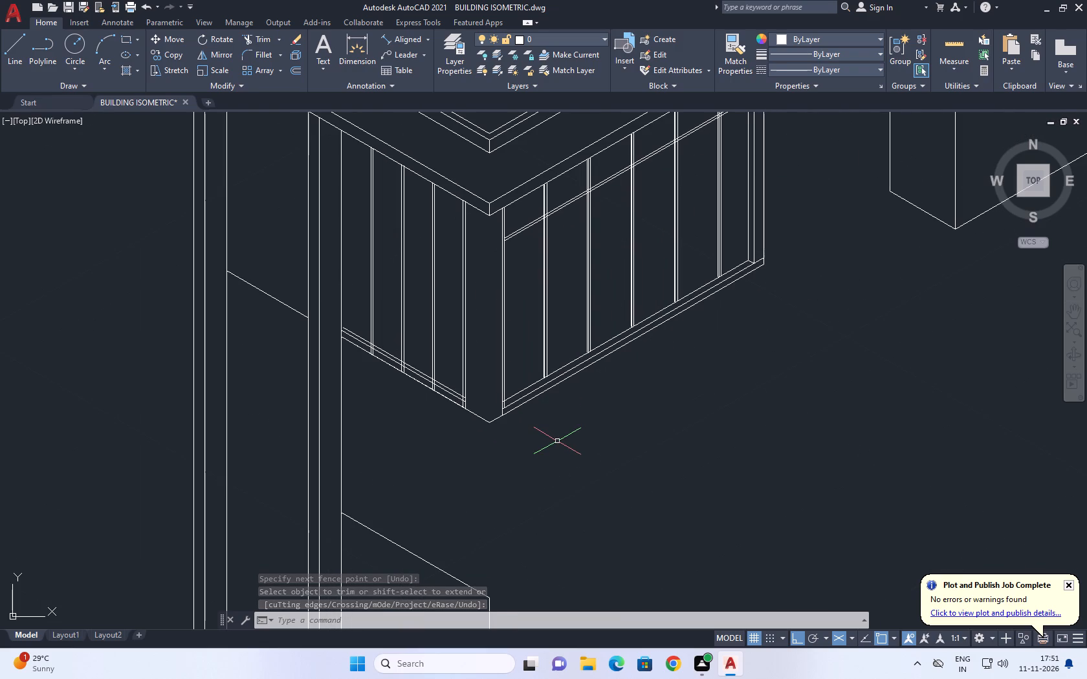
pyautogui.scroll(-2, 501, 401)
pyautogui.scroll(1, 482, 469)
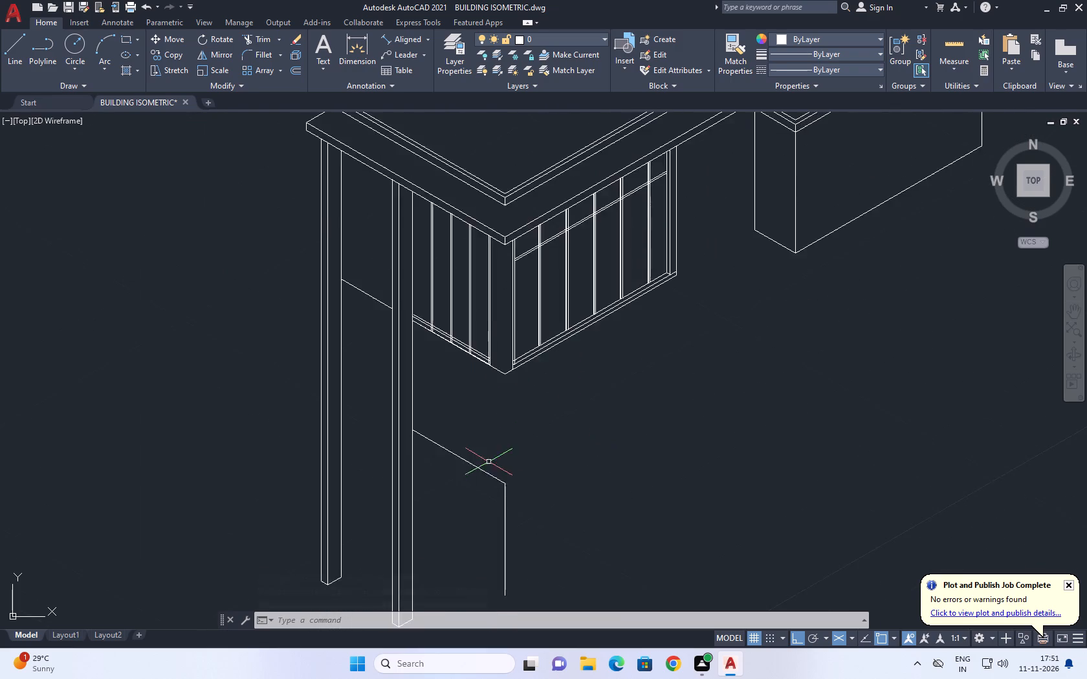
pyautogui.scroll(1, 489, 462)
pyautogui.moveTo(509, 492); pyautogui.dragTo(509, 437, button='middle')
pyautogui.moveTo(552, 398); pyautogui.dragTo(536, 422)
pyautogui.click(472, 487)
pyautogui.scroll(-1, 496, 449)
pyautogui.press('Delete')
# Draw a three-segment isometric outline from the front window wall's far lower corner: 3 outward, 8.50 parallel to the wall, about 4 back towards the column.
pyautogui.moveTo(515, 348); pyautogui.dragTo(511, 420, button='middle')
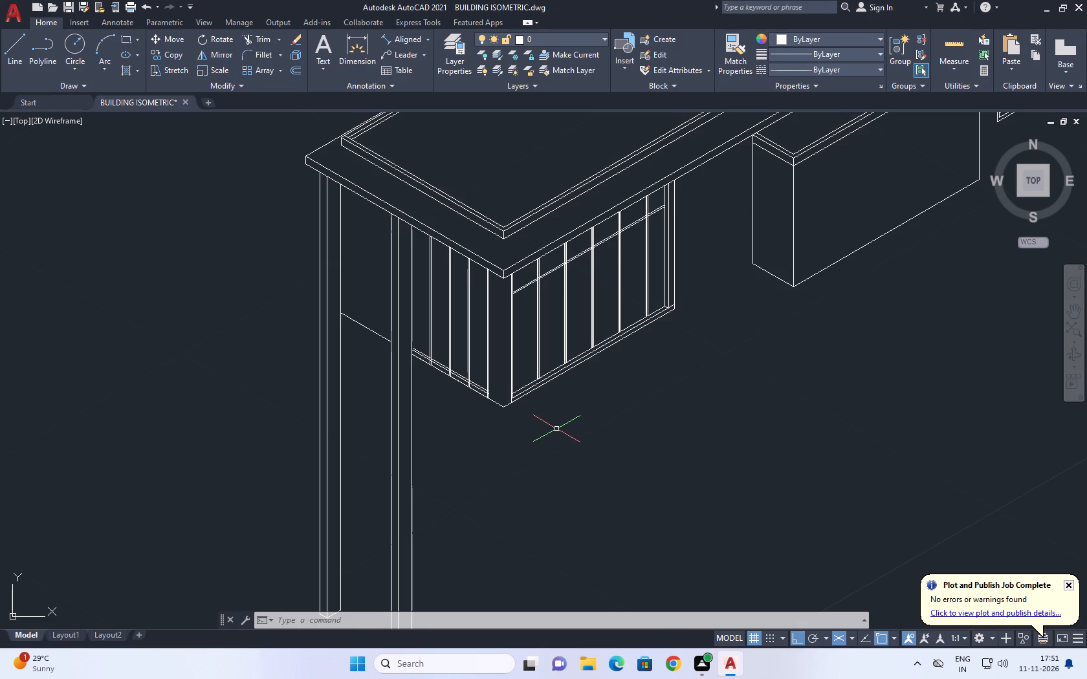
pyautogui.press('l')
pyautogui.press('space')
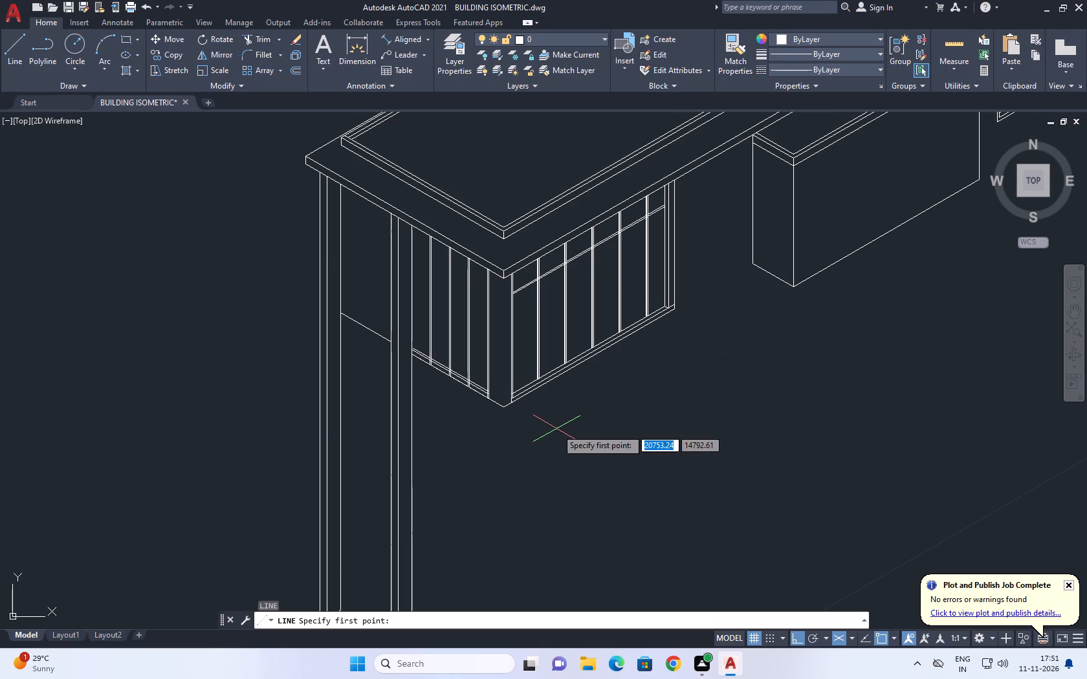
pyautogui.scroll(2, 677, 315)
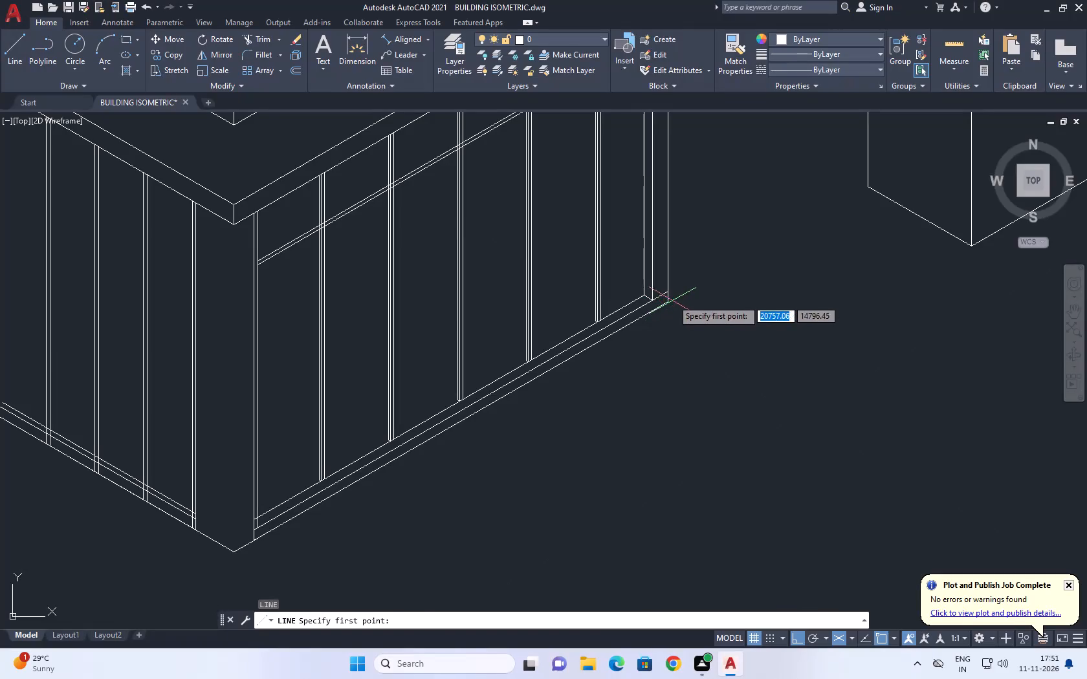
pyautogui.click(670, 298)
pyautogui.scroll(-1, 804, 402)
pyautogui.moveTo(819, 406); pyautogui.dragTo(656, 348, button='middle')
pyautogui.scroll(-2, 699, 373)
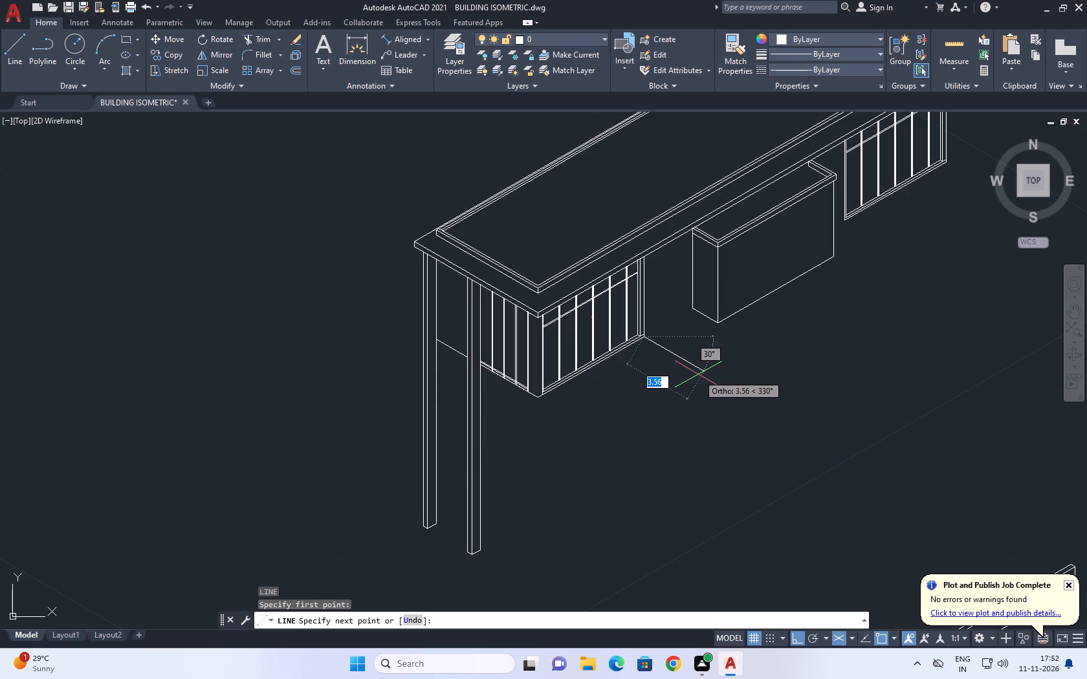
pyautogui.write('3')
pyautogui.press('space')
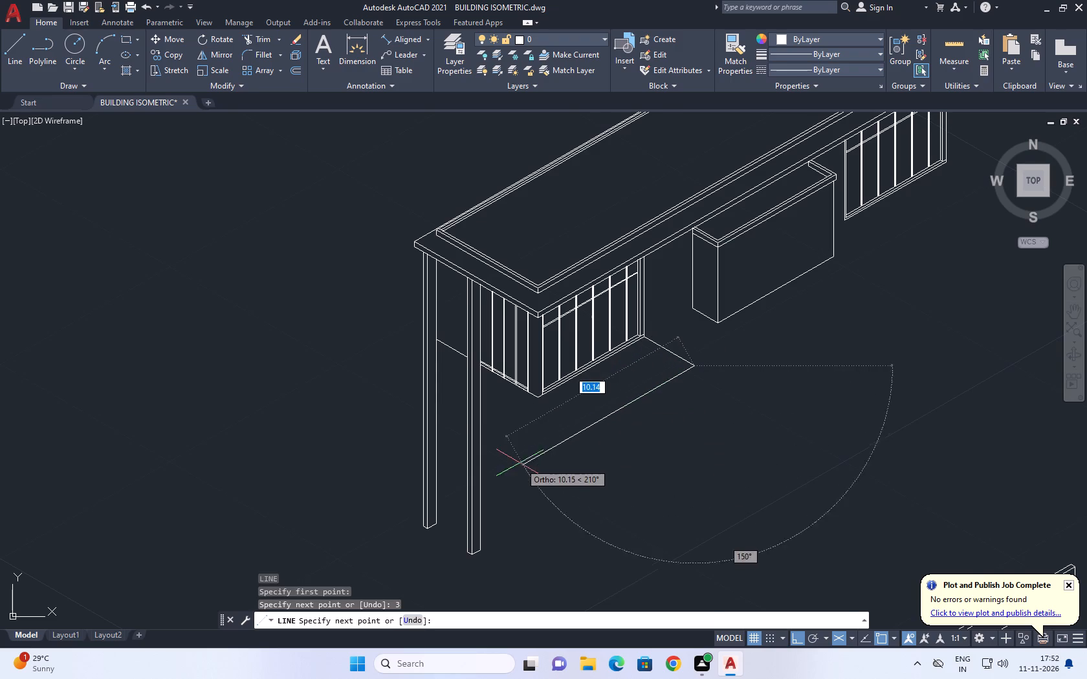
pyautogui.scroll(1, 520, 463)
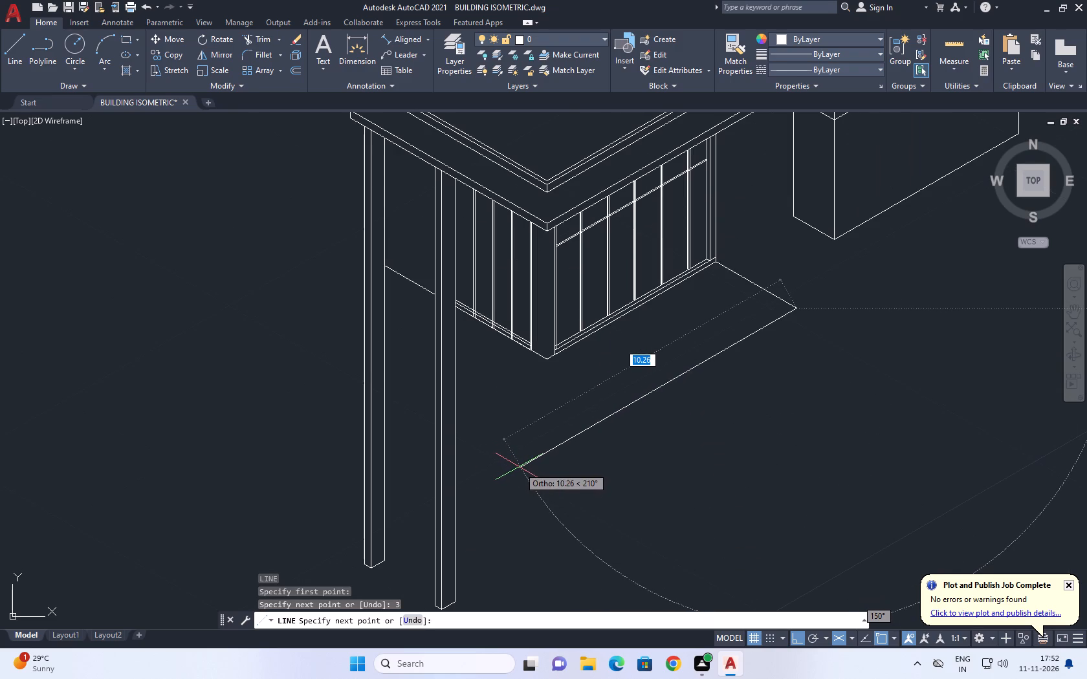
pyautogui.write('8.')
pyautogui.press('5')
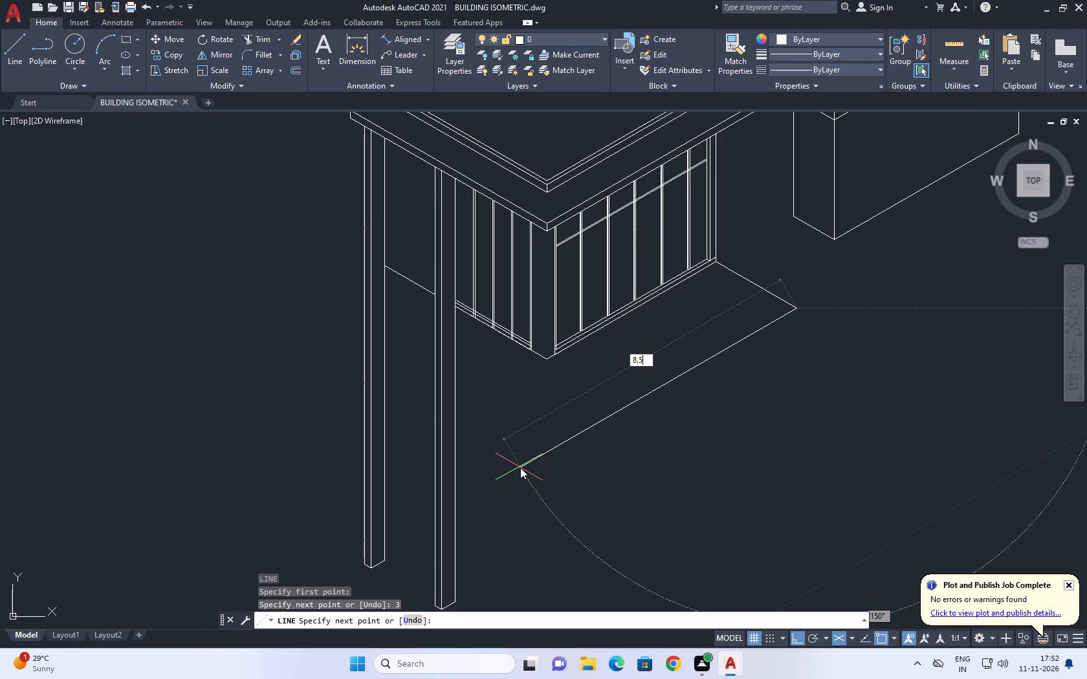
pyautogui.write('0')
pyautogui.press('space')
pyautogui.scroll(1, 546, 383)
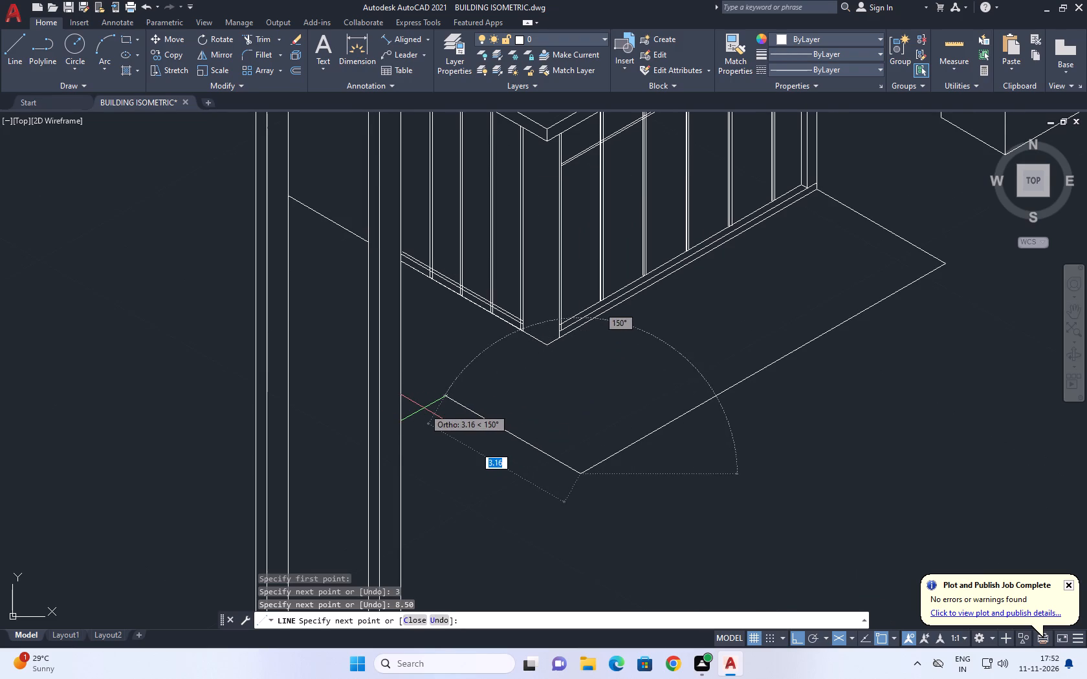
pyautogui.scroll(1, 424, 408)
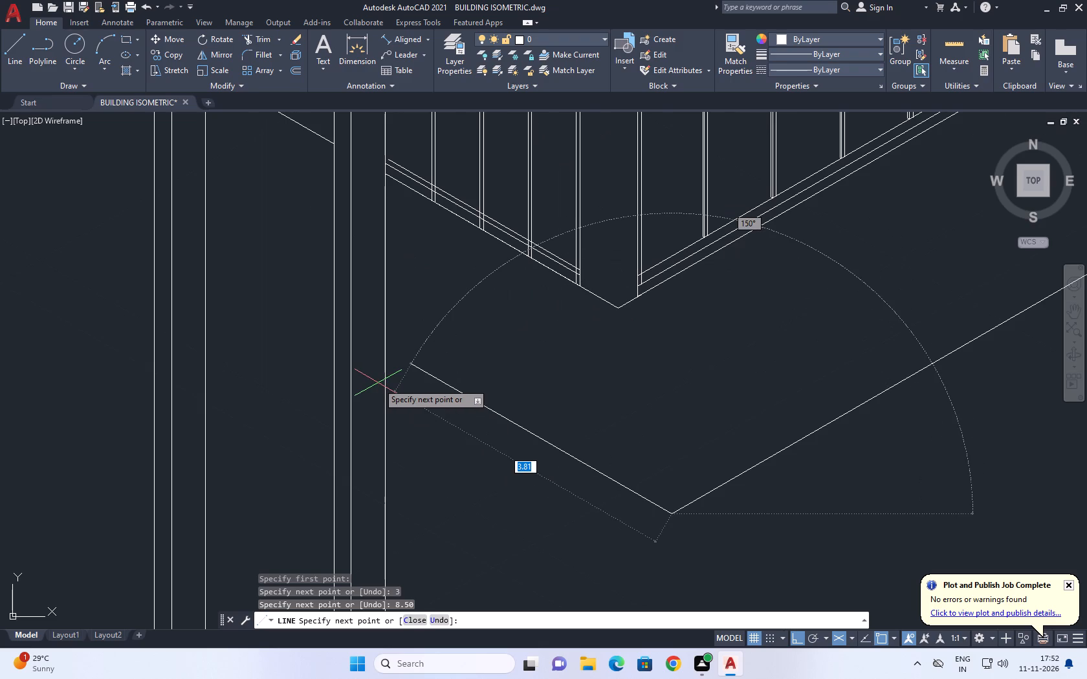
pyautogui.scroll(1, 409, 374)
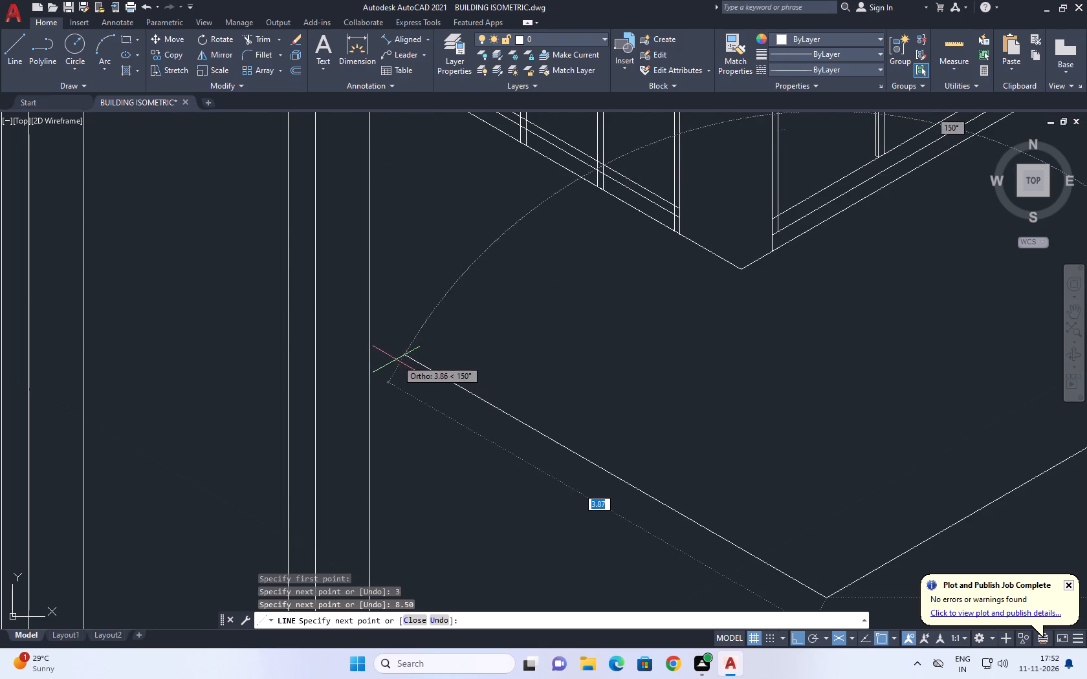
pyautogui.click(393, 339)
pyautogui.press('space')
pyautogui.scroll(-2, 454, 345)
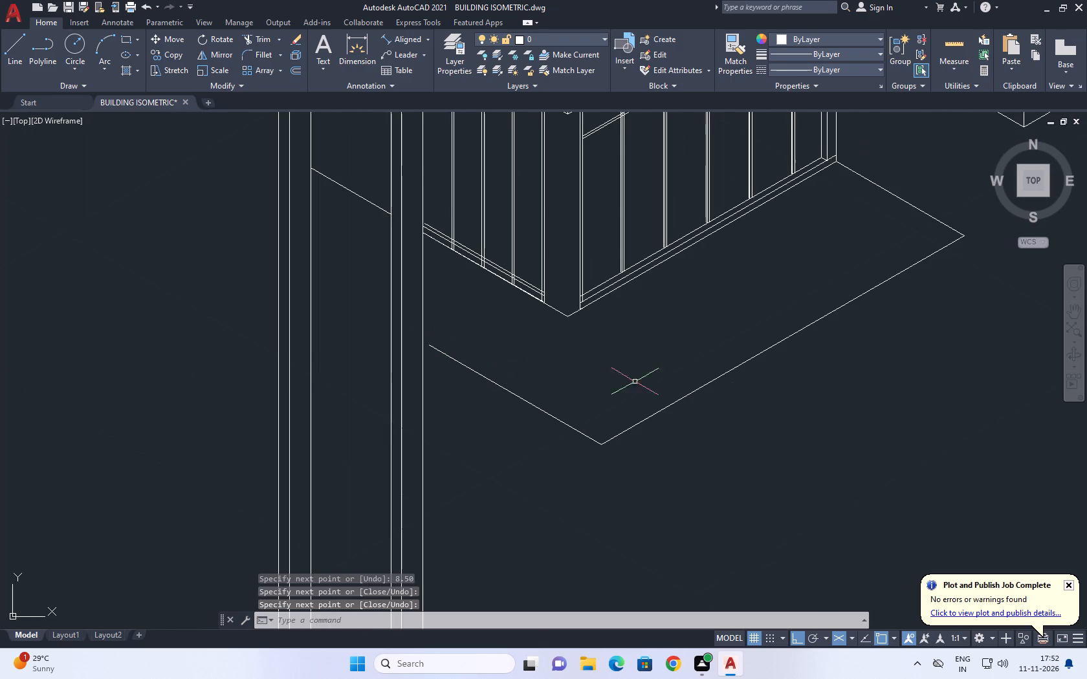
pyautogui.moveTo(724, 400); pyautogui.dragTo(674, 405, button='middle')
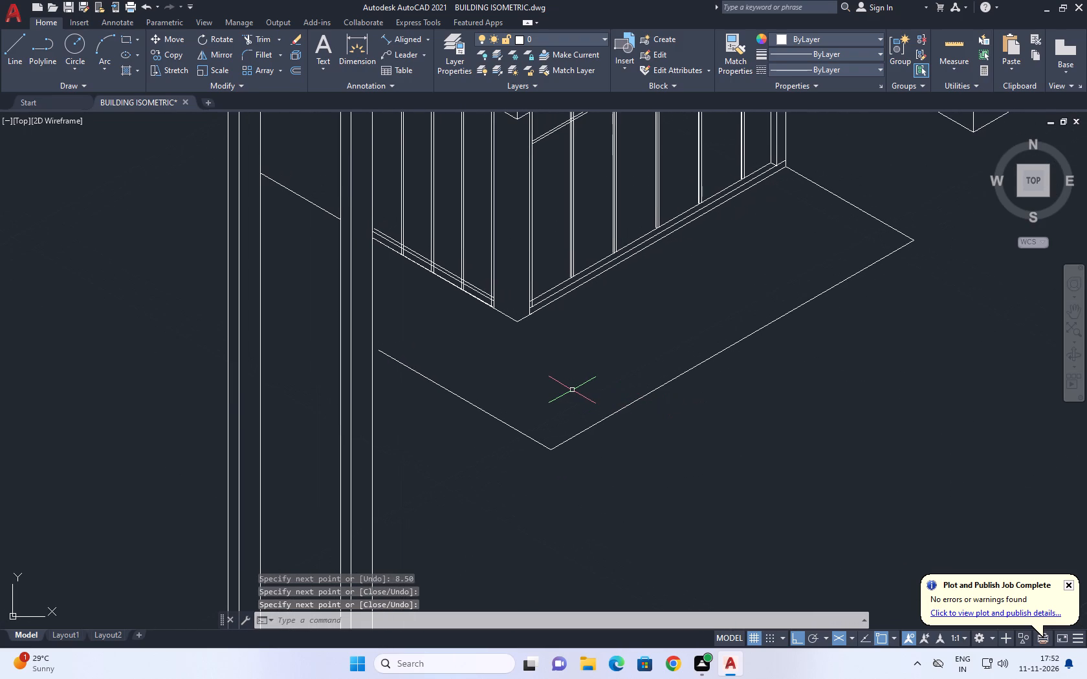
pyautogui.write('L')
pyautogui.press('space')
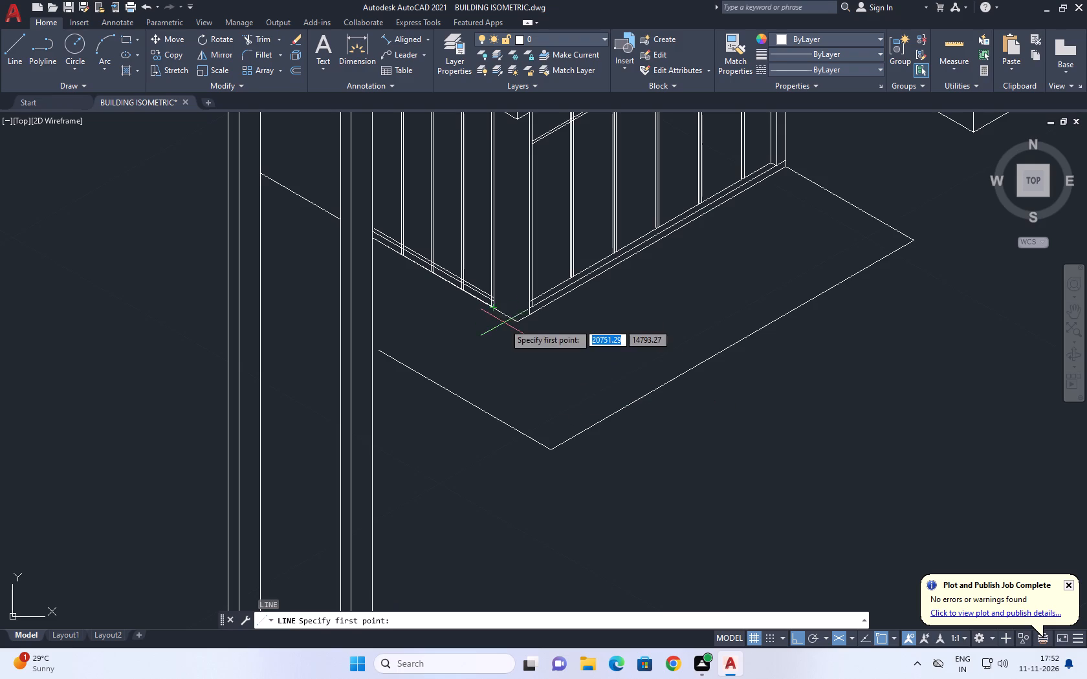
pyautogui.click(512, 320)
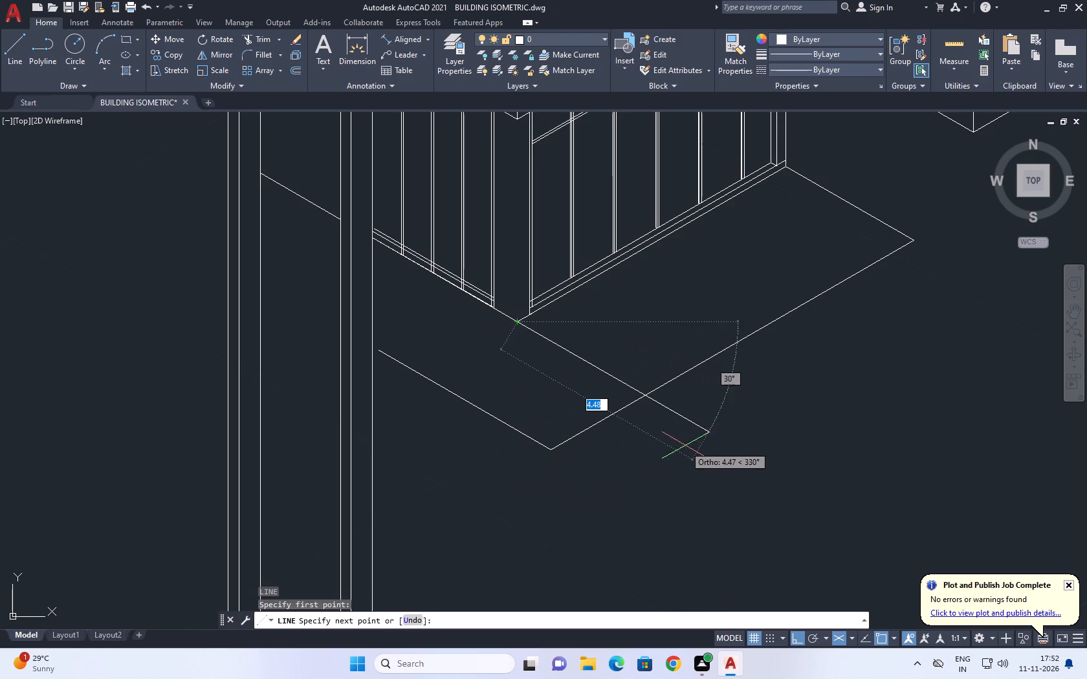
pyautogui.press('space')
# Move the outline's short closing segment near the column inward along the direction of the long front edge.
pyautogui.moveTo(618, 426); pyautogui.dragTo(600, 439, button='middle')
pyautogui.moveTo(486, 371); pyautogui.dragTo(477, 375)
pyautogui.click(415, 410)
pyautogui.moveTo(524, 385); pyautogui.dragTo(432, 407, button='middle')
pyautogui.press('m')
pyautogui.press('space')
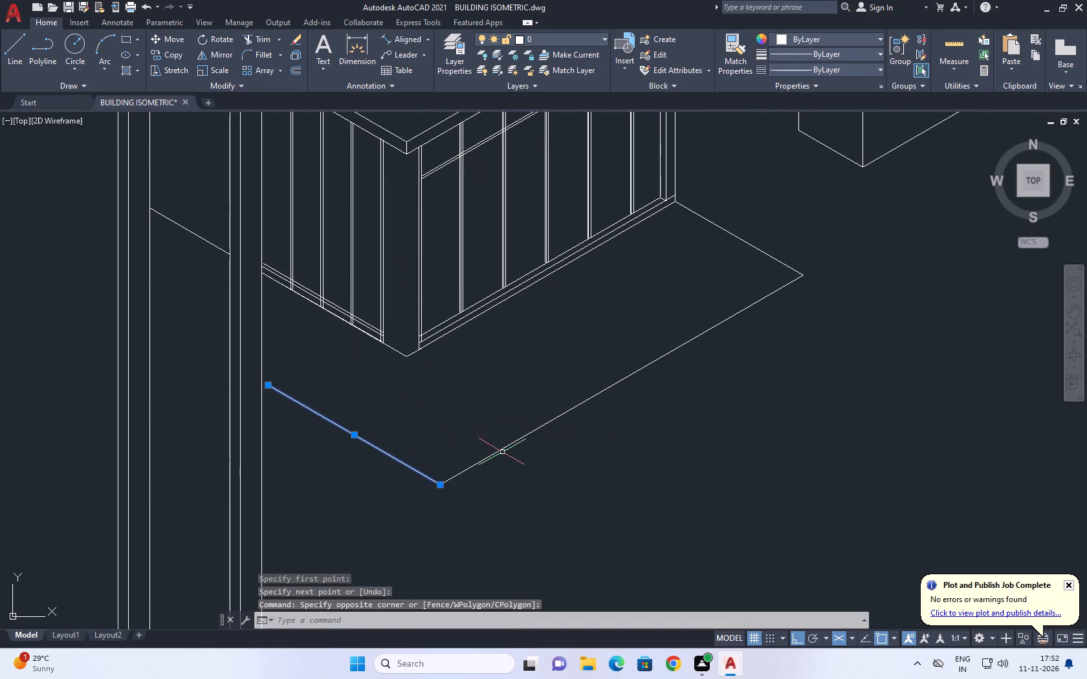
pyautogui.click(416, 431)
pyautogui.click(463, 405)
# Trim the long front edge of the outline where it overhangs the moved short segment.
pyautogui.write('TR')
pyautogui.press('space')
pyautogui.click(446, 469)
pyautogui.click(491, 499)
pyautogui.press('space')
# Trim the lower ends of the three intermediate end-wall bar pairs below the middle base band line.
pyautogui.scroll(-2, 426, 387)
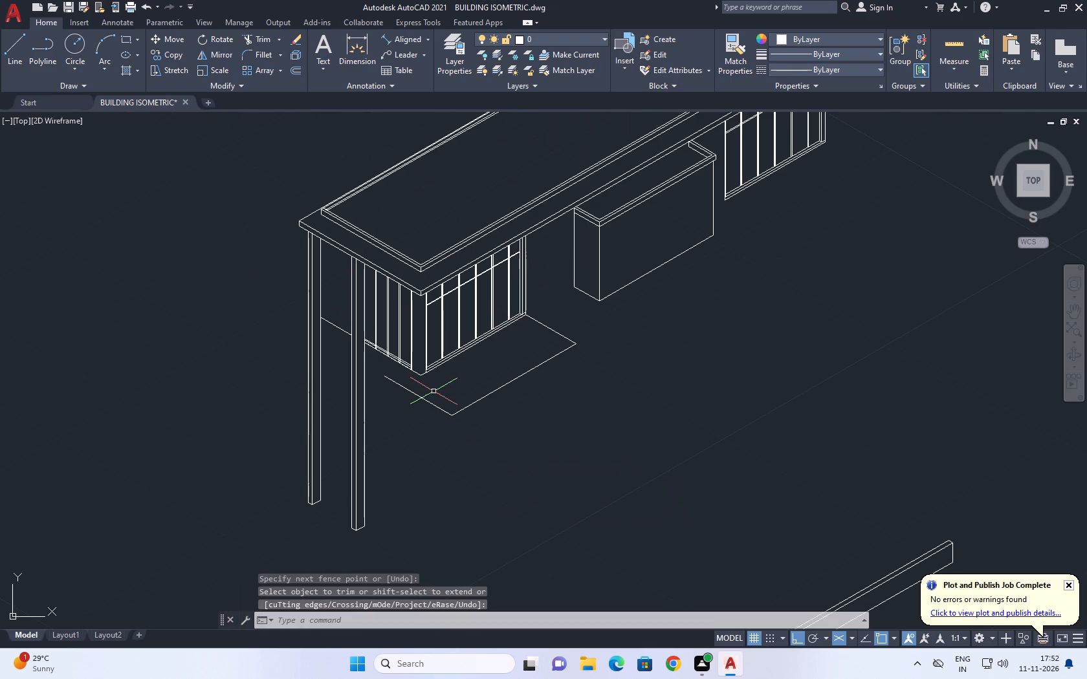
pyautogui.scroll(2, 476, 391)
pyautogui.moveTo(313, 361); pyautogui.dragTo(542, 416, button='middle')
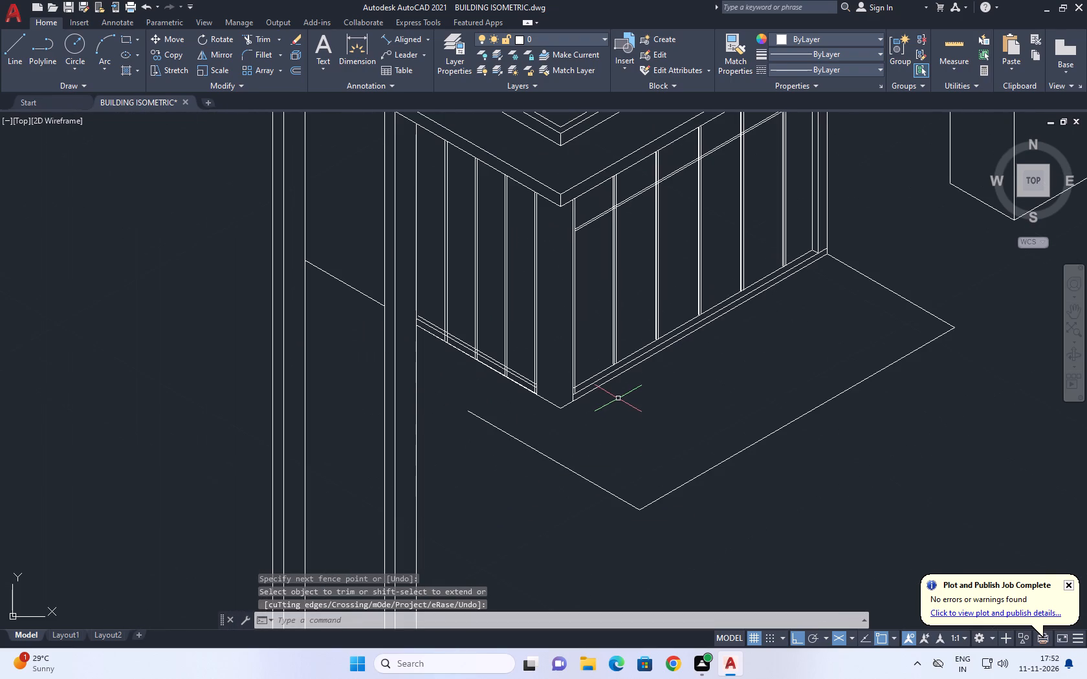
pyautogui.press('y')
pyautogui.press('Escape')
pyautogui.write('TR')
pyautogui.press('space')
pyautogui.scroll(3, 463, 350)
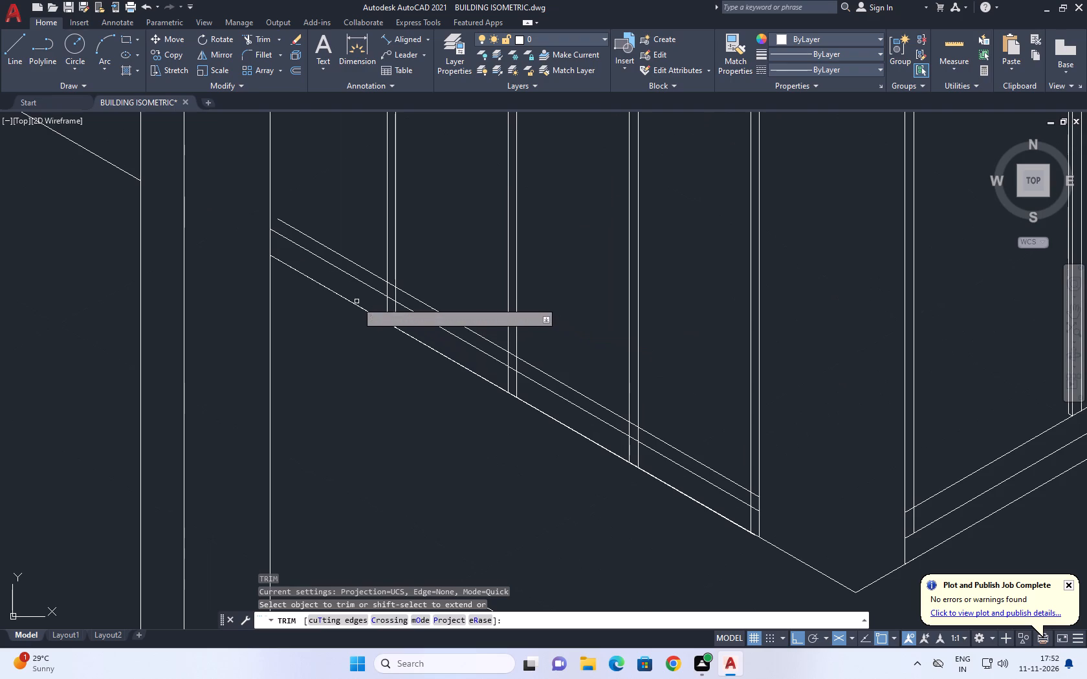
pyautogui.click(360, 296)
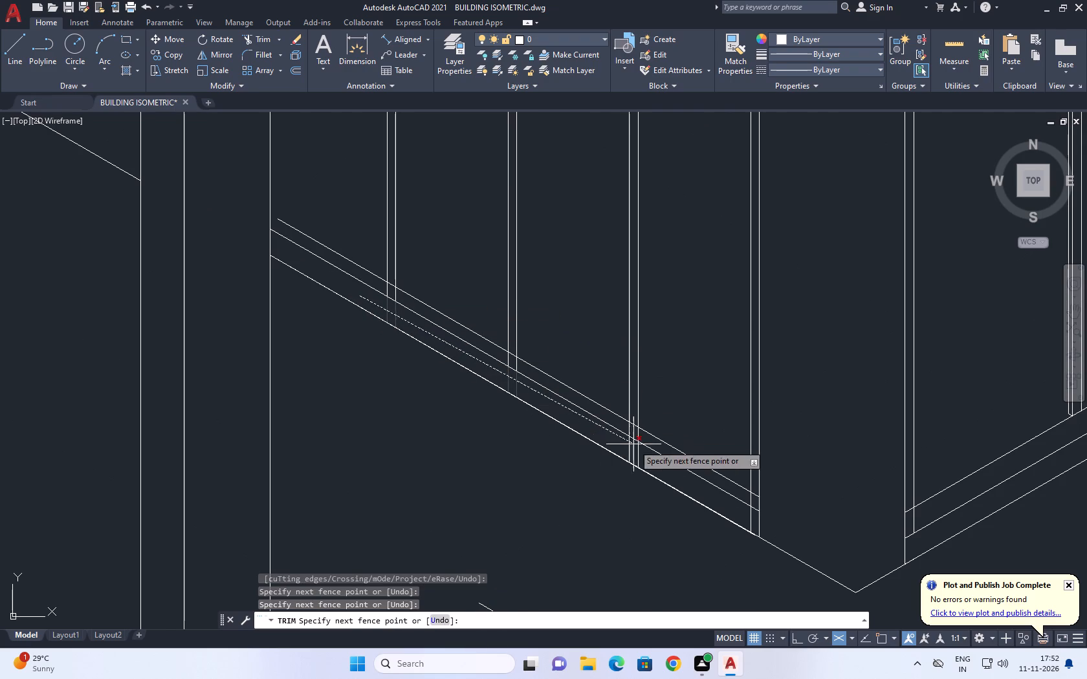
pyautogui.click(644, 459)
pyautogui.press('space')
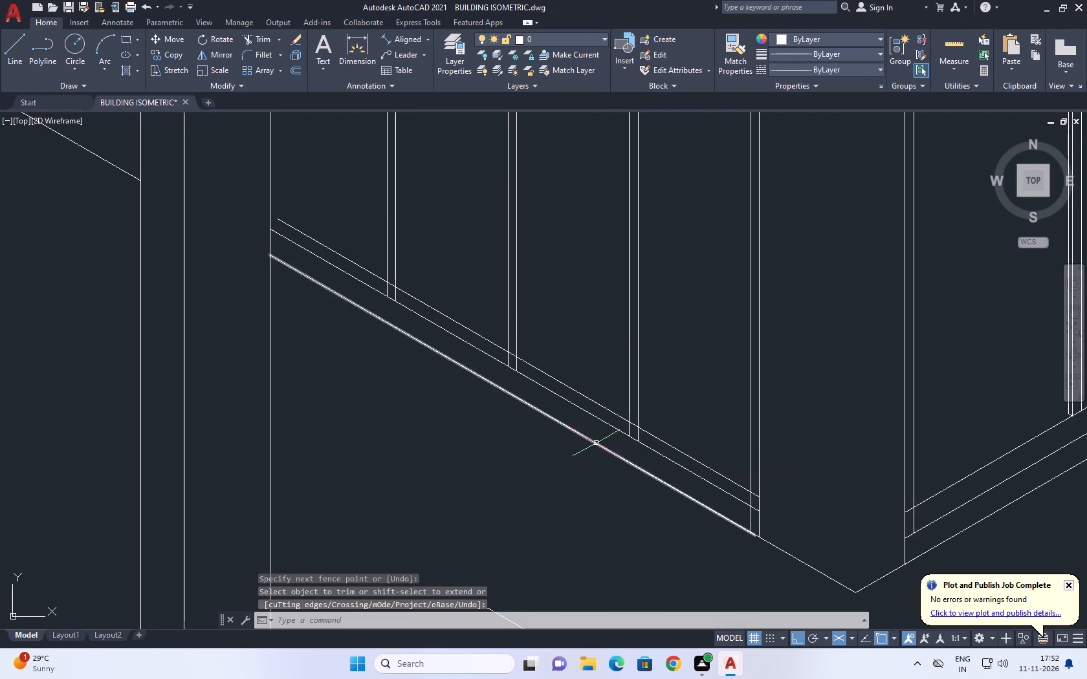
# Delete the duplicate line lying along the end wall's bottom edge.
pyautogui.click(597, 443)
pyautogui.press('Delete')
# Extend the upper base band line of the end wall to the column edge.
pyautogui.moveTo(562, 441); pyautogui.dragTo(587, 462, button='middle')
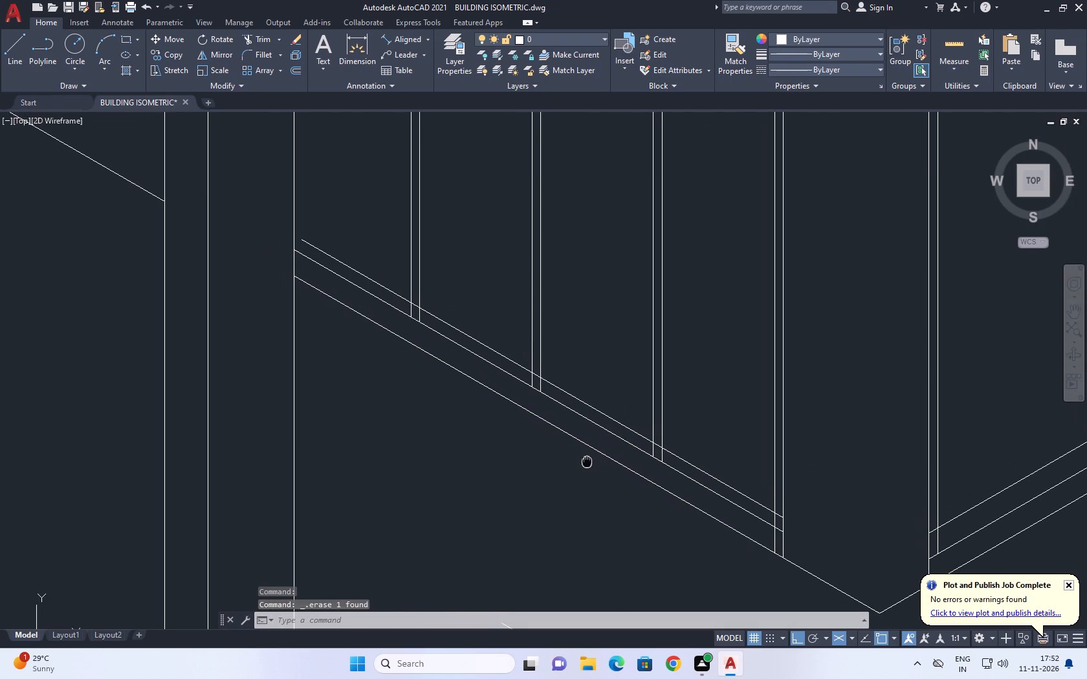
pyautogui.moveTo(587, 462); pyautogui.dragTo(588, 462, button='middle')
pyautogui.write('EX')
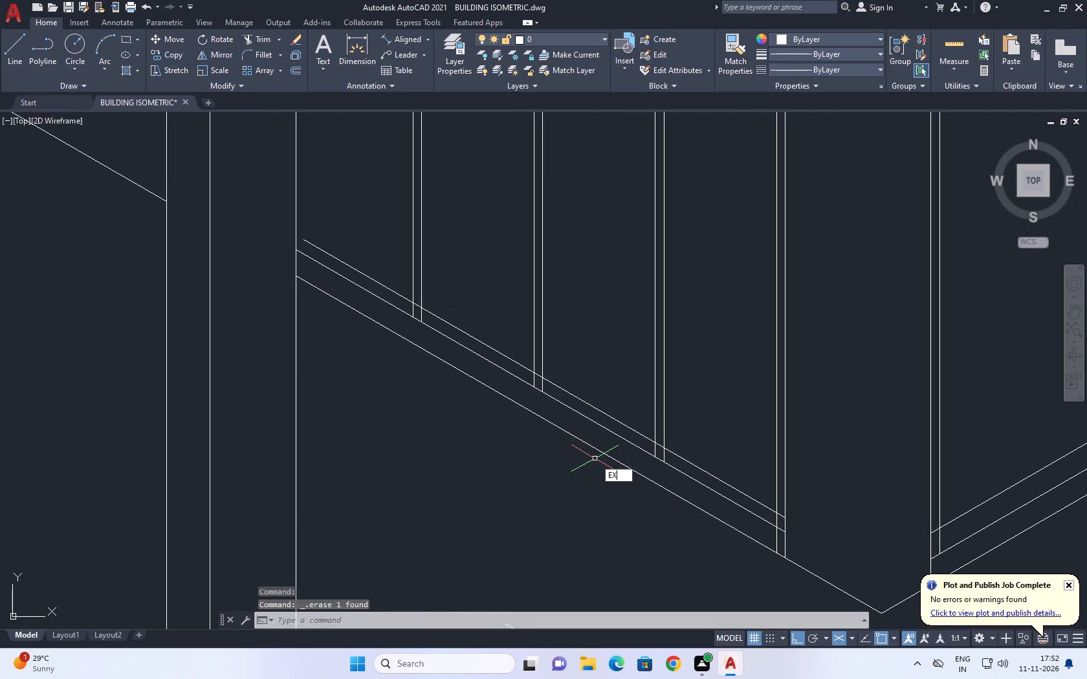
pyautogui.press('space')
pyautogui.click(393, 292)
pyautogui.press('space')
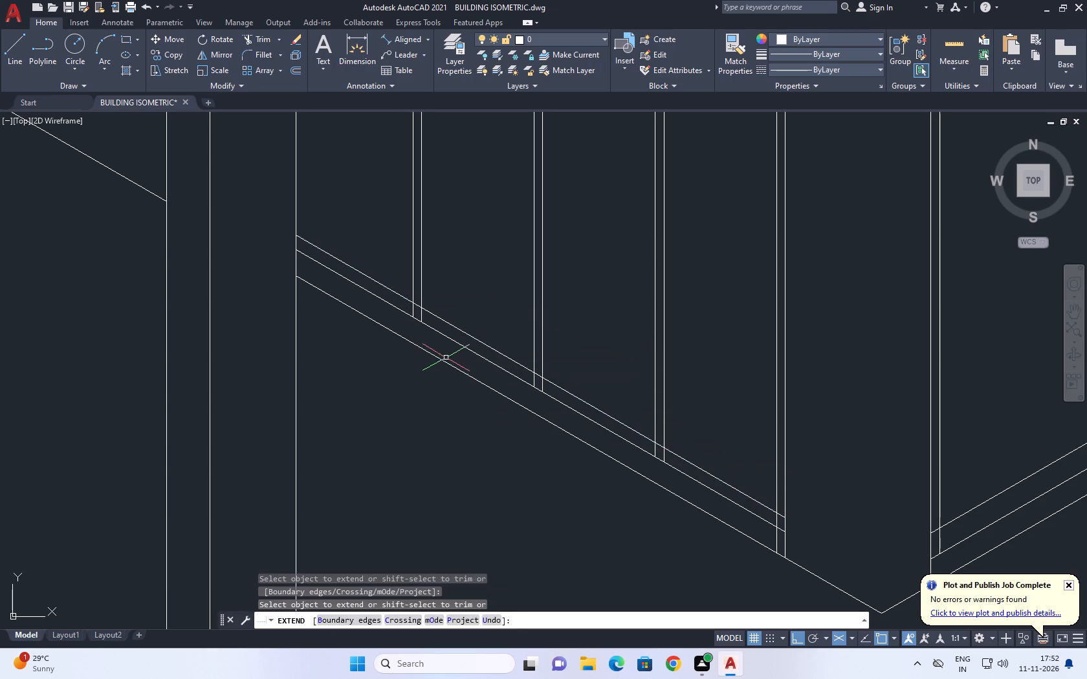
# Trim the three intermediate end-wall bar pairs where they run below the upper base band line.
pyautogui.write('TR')
pyautogui.press('space')
pyautogui.scroll(3, 430, 299)
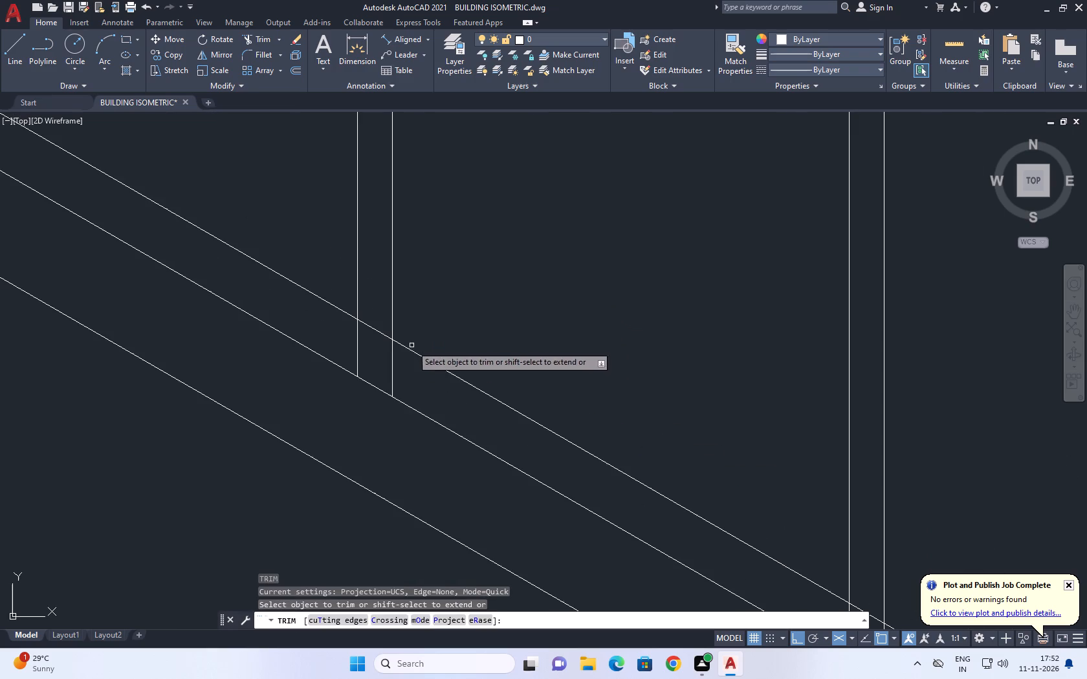
pyautogui.click(406, 359)
pyautogui.click(344, 330)
pyautogui.scroll(-3, 388, 339)
pyautogui.scroll(1, 536, 433)
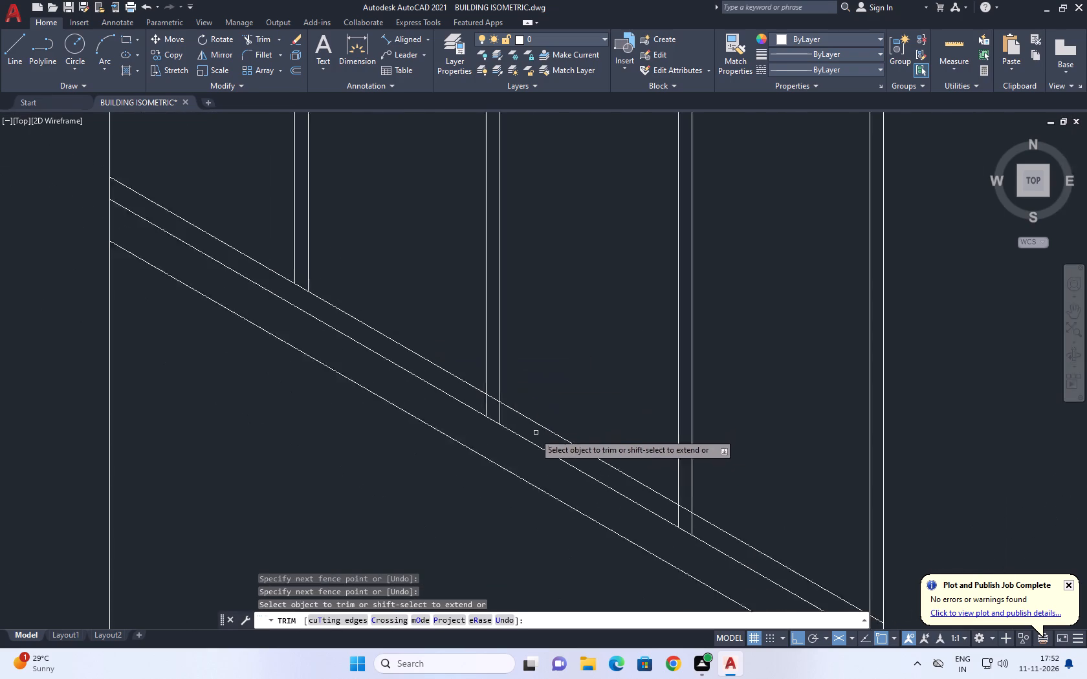
pyautogui.scroll(4, 533, 434)
pyautogui.moveTo(498, 405); pyautogui.dragTo(478, 394)
pyautogui.click(357, 326)
pyautogui.scroll(-5, 367, 326)
pyautogui.scroll(4, 514, 411)
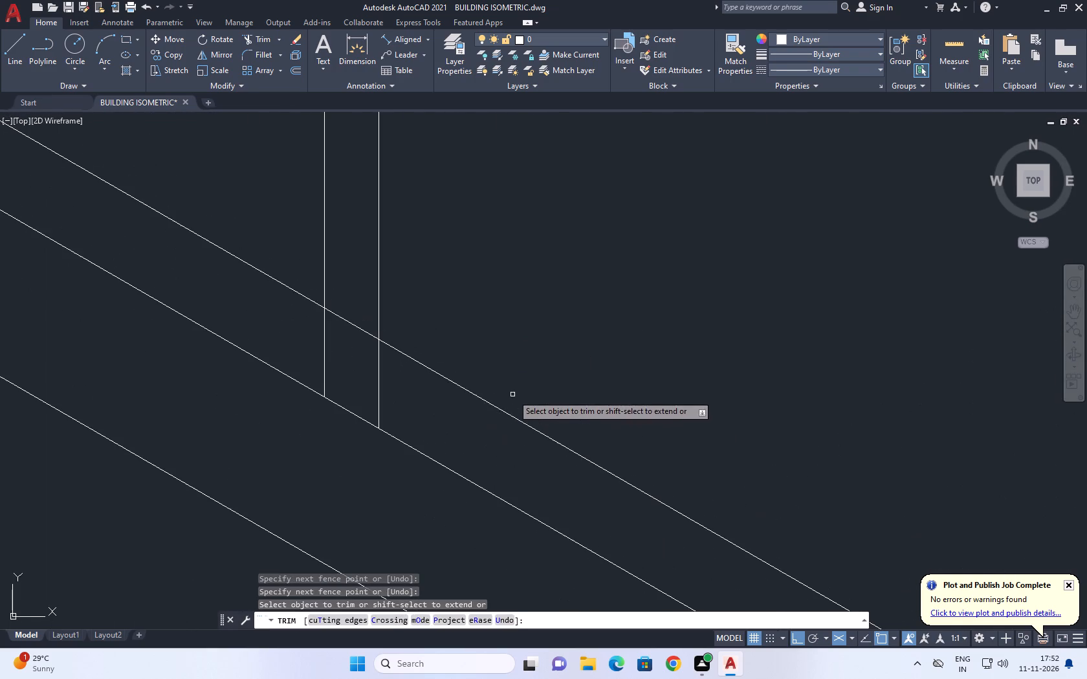
pyautogui.moveTo(448, 397); pyautogui.dragTo(439, 395)
pyautogui.moveTo(327, 335); pyautogui.dragTo(313, 329)
pyautogui.click(309, 329)
pyautogui.moveTo(338, 362); pyautogui.dragTo(342, 369)
pyautogui.scroll(-3, 319, 323)
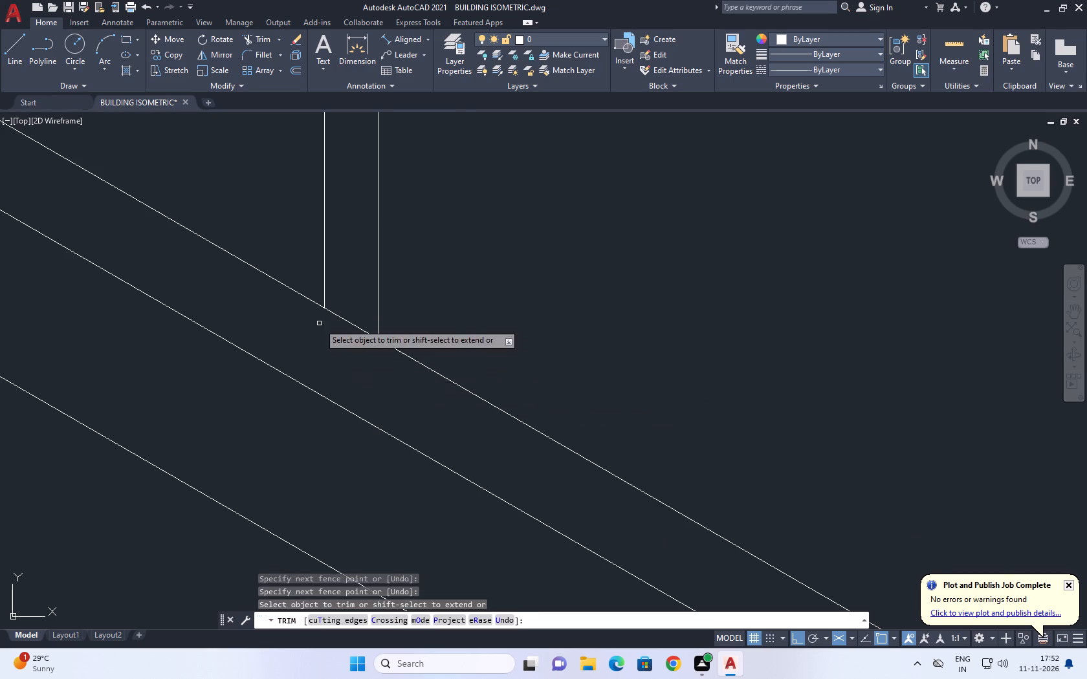
# Trim the end wall's upper and middle base band lines and the inner vertical line where they overrun beside the front corner column.
pyautogui.scroll(-3, 319, 323)
pyautogui.scroll(4, 384, 365)
pyautogui.scroll(1, 274, 300)
pyautogui.click(281, 292)
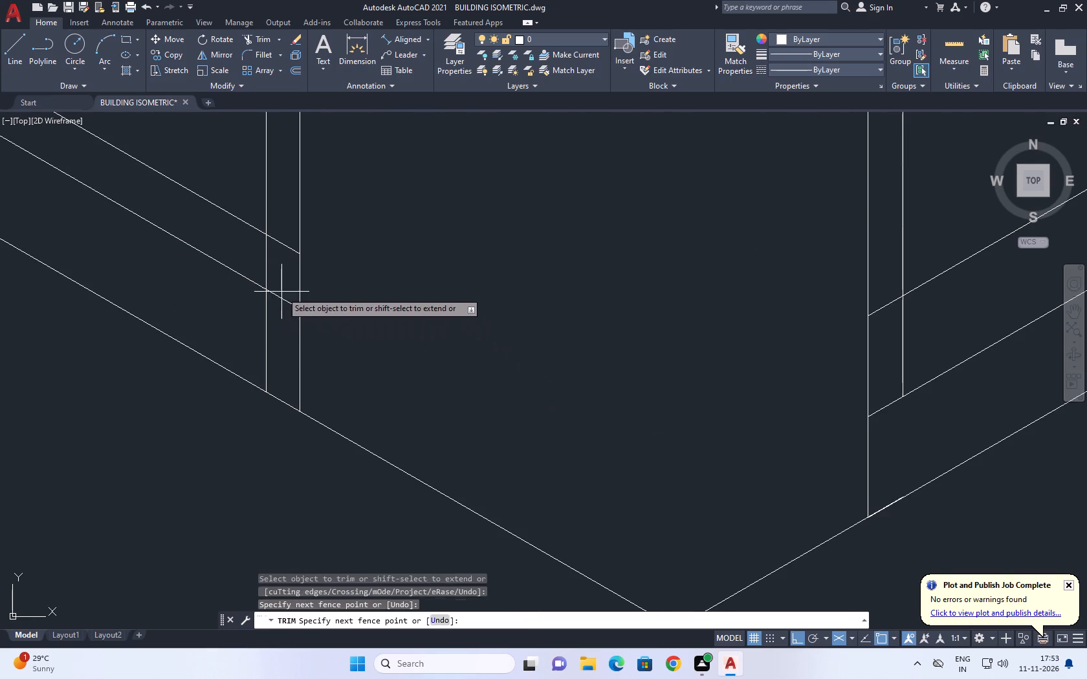
pyautogui.click(261, 330)
pyautogui.scroll(1, 292, 266)
pyautogui.click(292, 245)
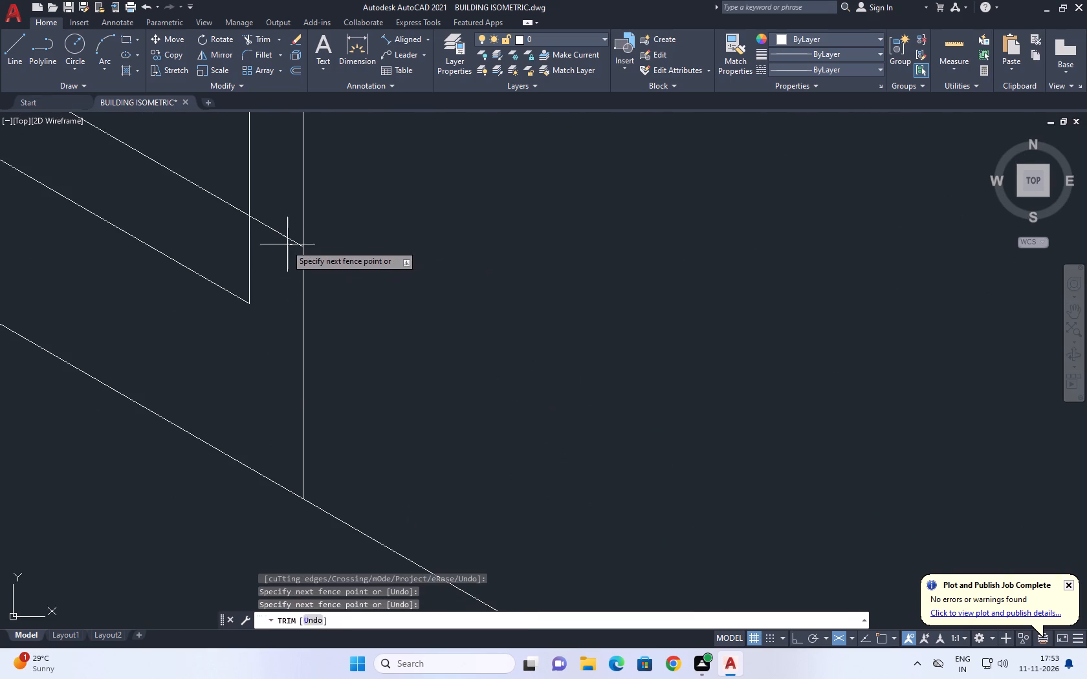
pyautogui.click(282, 227)
pyautogui.click(243, 243)
pyautogui.click(276, 257)
pyautogui.scroll(-4, 269, 257)
pyautogui.moveTo(300, 275); pyautogui.dragTo(353, 366, button='middle')
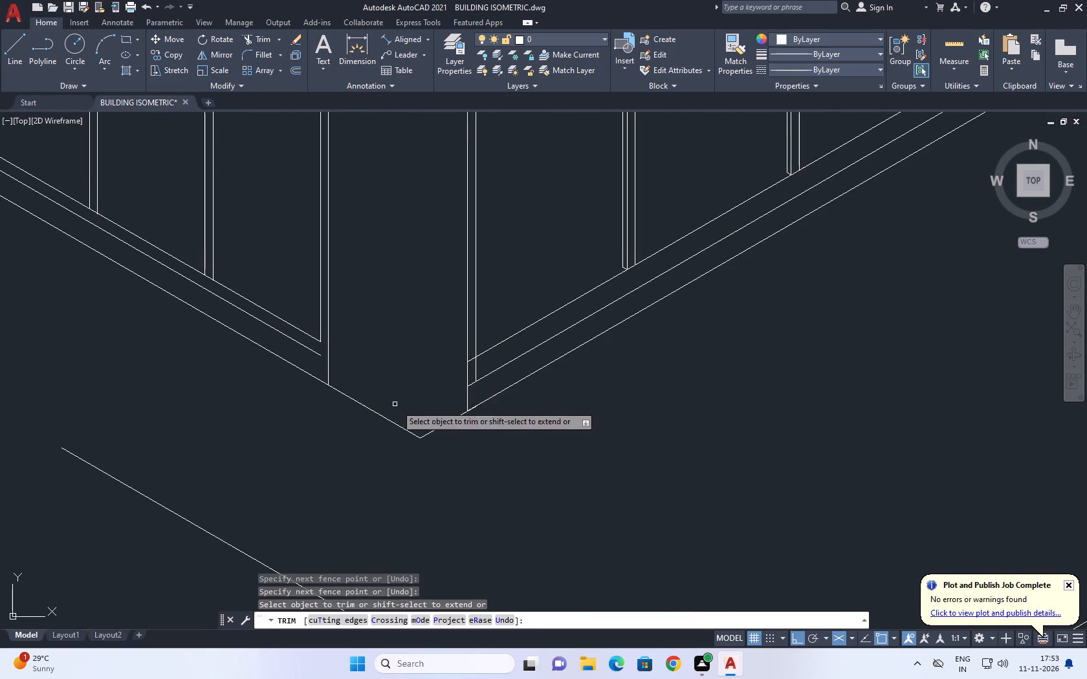
# Trim the front wall's upper base band line and inner vertical line into a clean corner beside the corner column.
pyautogui.scroll(1, 481, 370)
pyautogui.press('Tab')
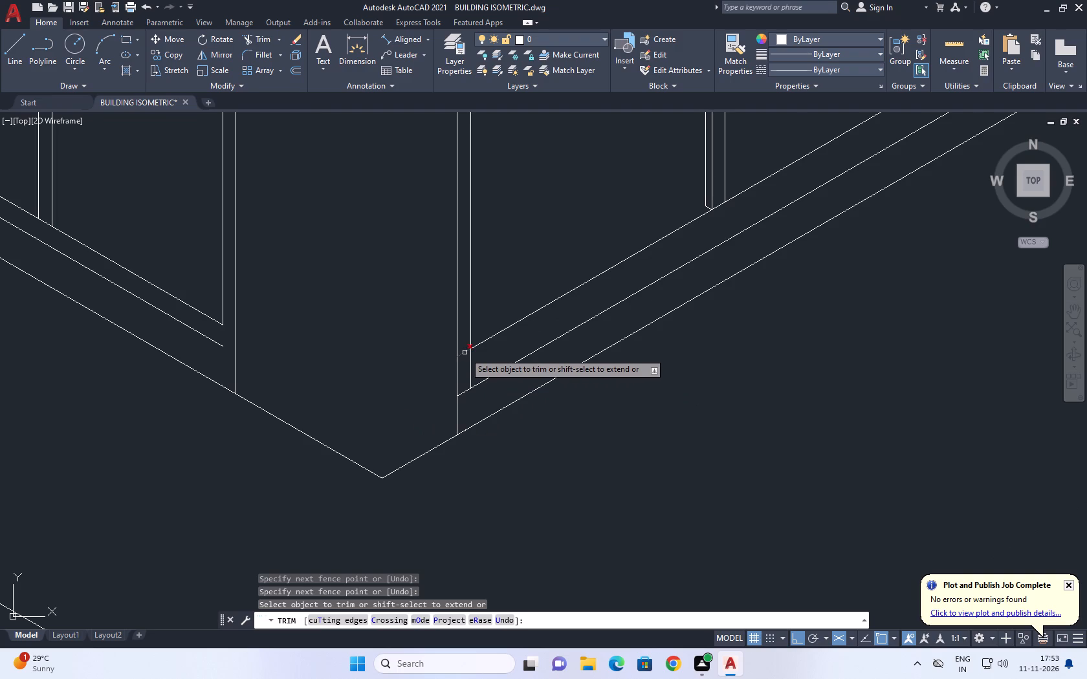
pyautogui.click(465, 352)
pyautogui.click(470, 366)
pyautogui.press('Escape')
# Extend the end wall's middle base band line to the outer edge line of the corner column.
pyautogui.scroll(1, 278, 380)
pyautogui.moveTo(278, 380); pyautogui.dragTo(471, 427, button='middle')
pyautogui.write('EX')
pyautogui.press('space')
pyautogui.click(397, 362)
pyautogui.click(368, 382)
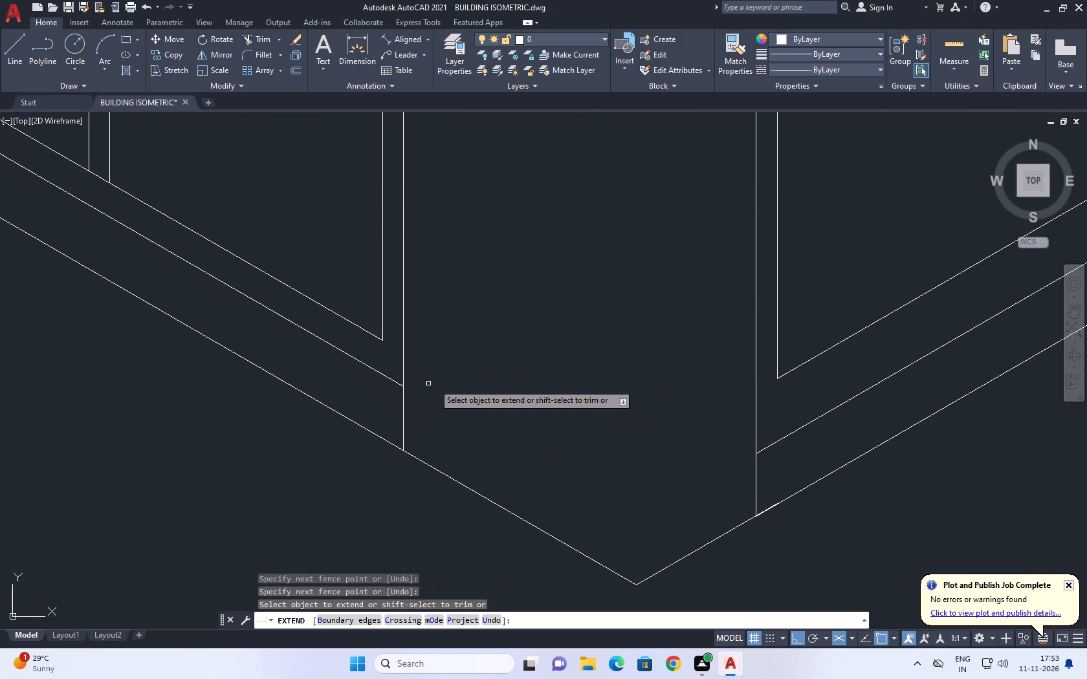
pyautogui.scroll(-4, 453, 382)
pyautogui.moveTo(515, 285); pyautogui.dragTo(518, 352, button='middle')
pyautogui.press('Escape')
# Extend the end-side line of the ground outline back to the edge of the freestanding column.
pyautogui.moveTo(451, 451); pyautogui.dragTo(470, 444, button='middle')
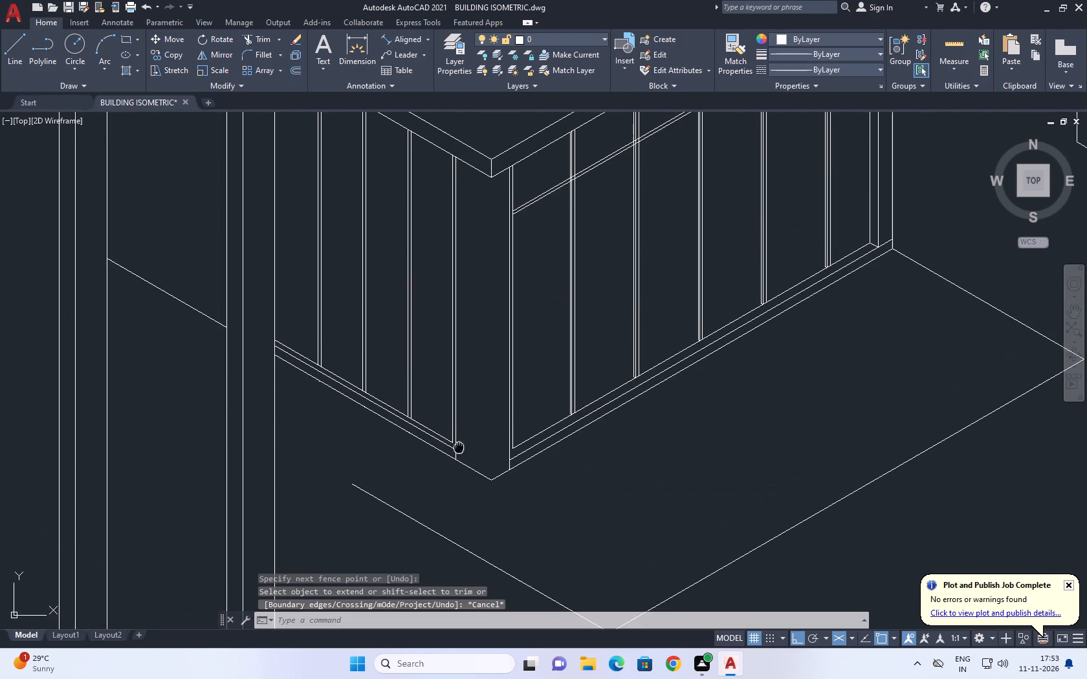
pyautogui.moveTo(470, 444); pyautogui.dragTo(503, 442, button='middle')
pyautogui.scroll(-1, 542, 491)
pyautogui.moveTo(519, 526); pyautogui.dragTo(530, 510, button='middle')
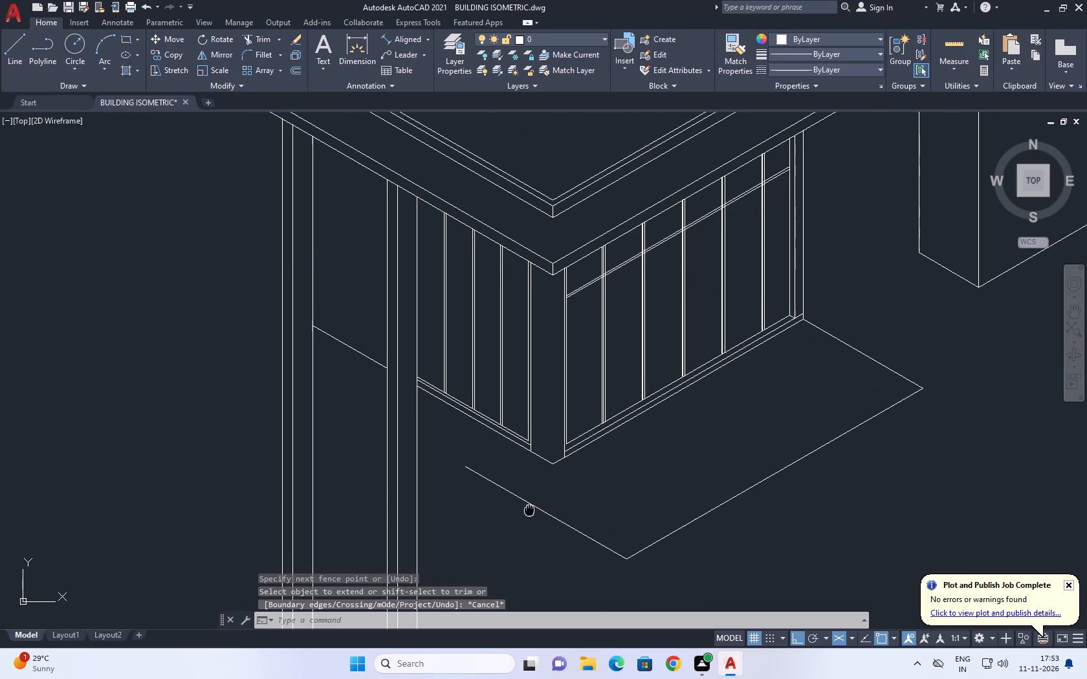
pyautogui.moveTo(530, 510); pyautogui.dragTo(516, 495, button='middle')
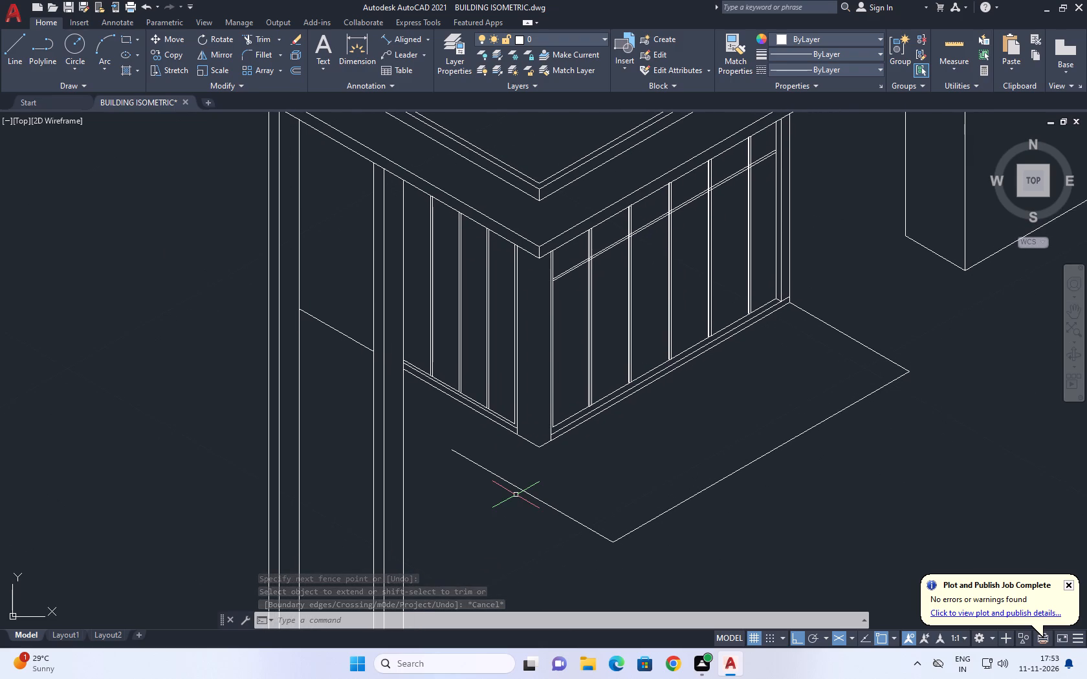
pyautogui.write('EX')
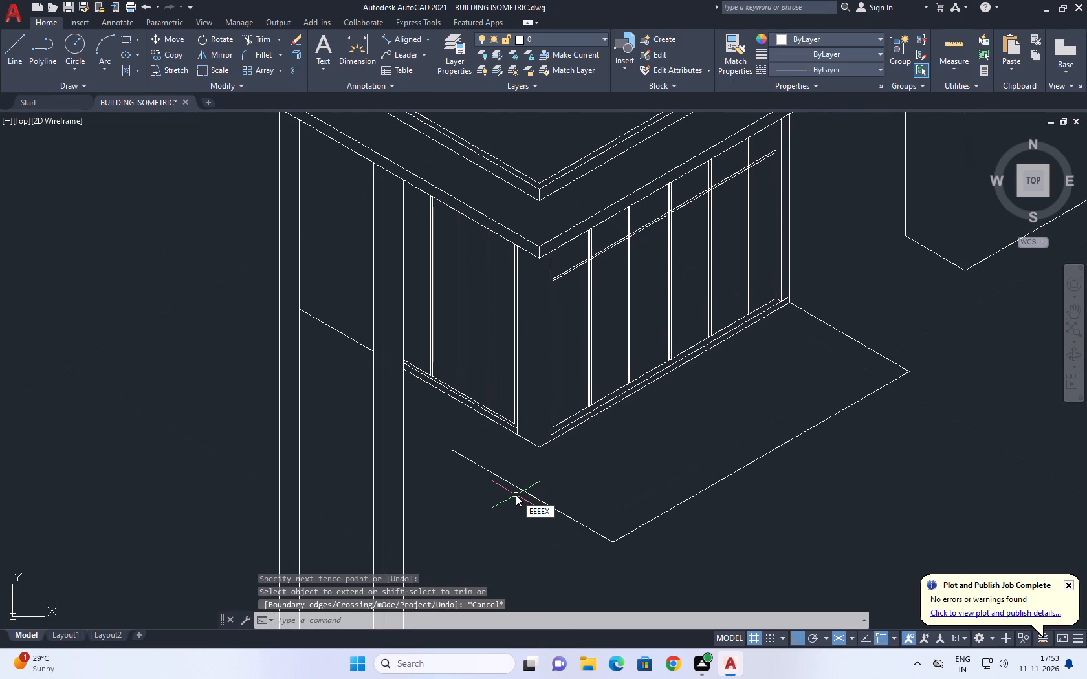
pyautogui.press('Escape')
pyautogui.write('EX')
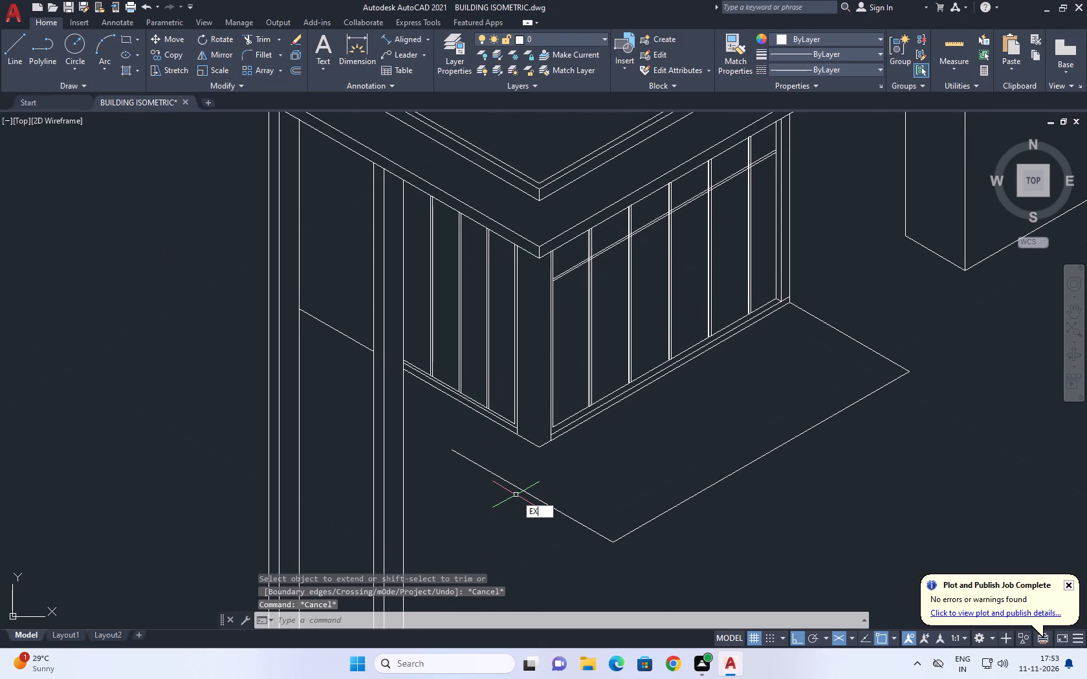
pyautogui.press('space')
pyautogui.click(561, 493)
pyautogui.click(507, 503)
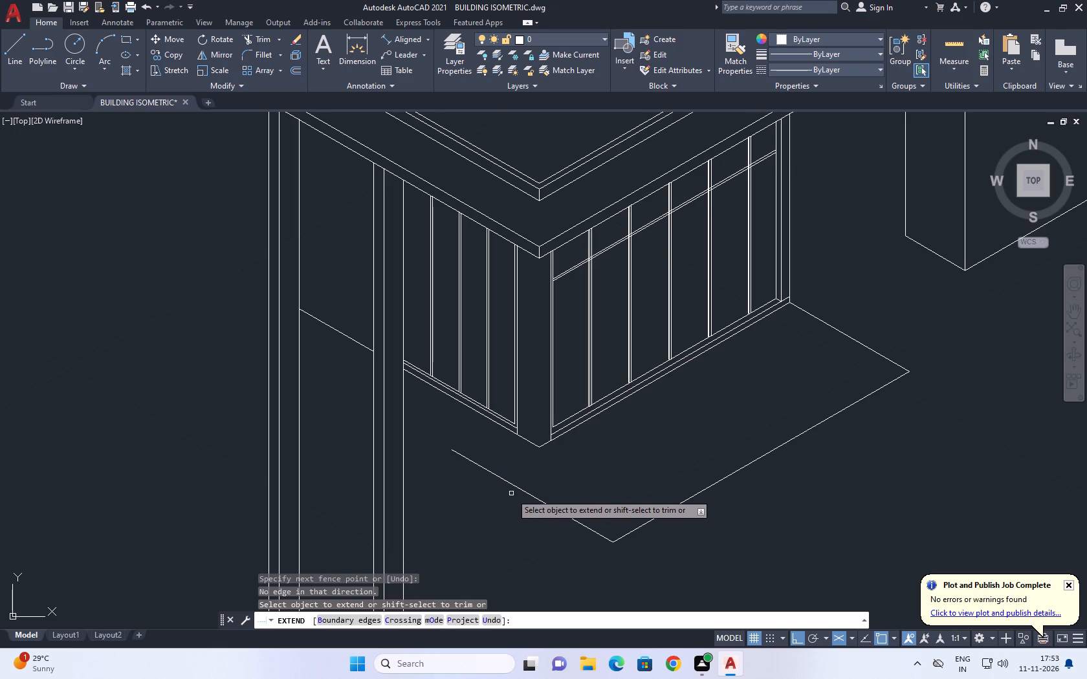
pyautogui.click(516, 480)
pyautogui.click(427, 495)
pyautogui.press('Escape')
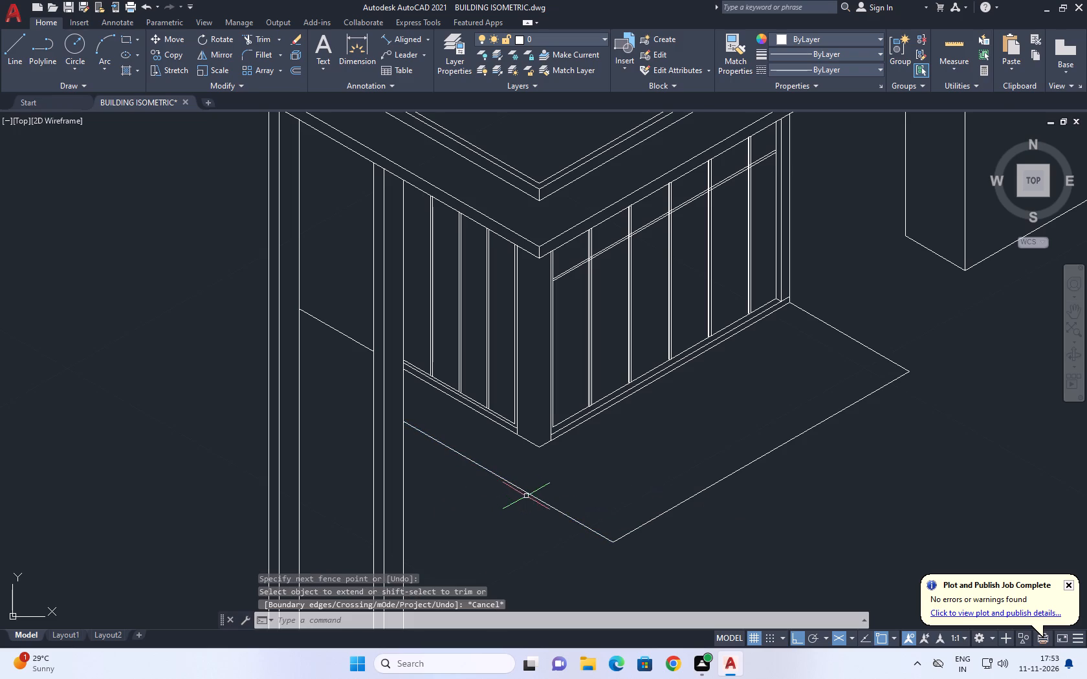
# Copy the end-side line of the ground outline 0.25 inward, toward the building along the 30° axis.
pyautogui.moveTo(527, 497); pyautogui.dragTo(569, 488, button='middle')
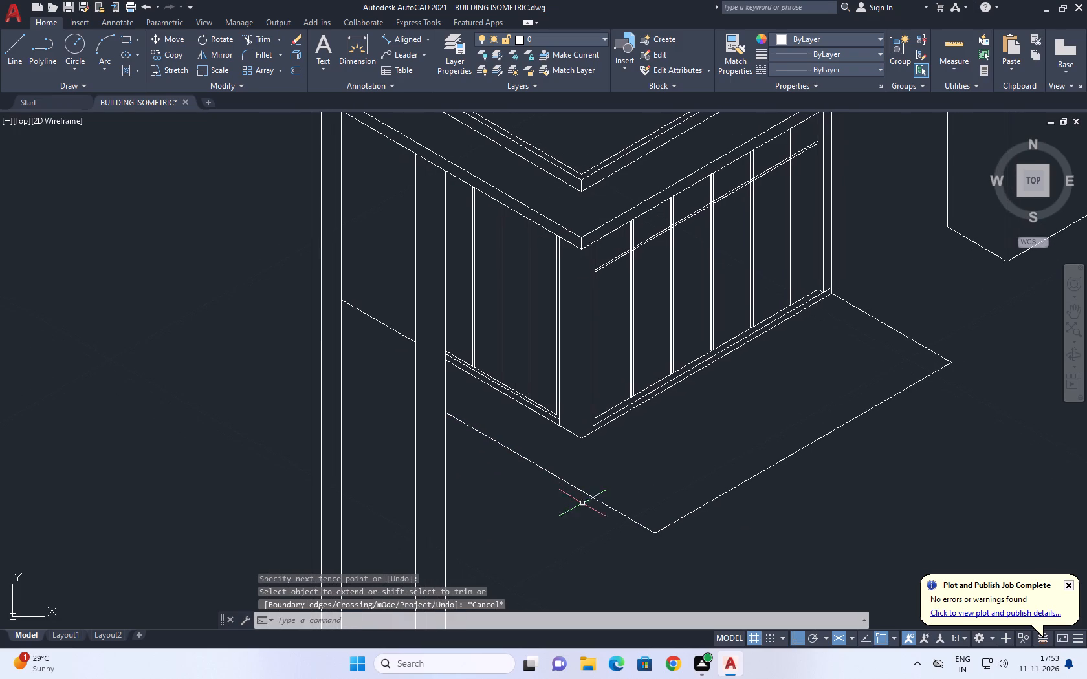
pyautogui.click(622, 498)
pyautogui.moveTo(578, 510); pyautogui.dragTo(565, 513)
pyautogui.moveTo(583, 509); pyautogui.dragTo(500, 521, button='middle')
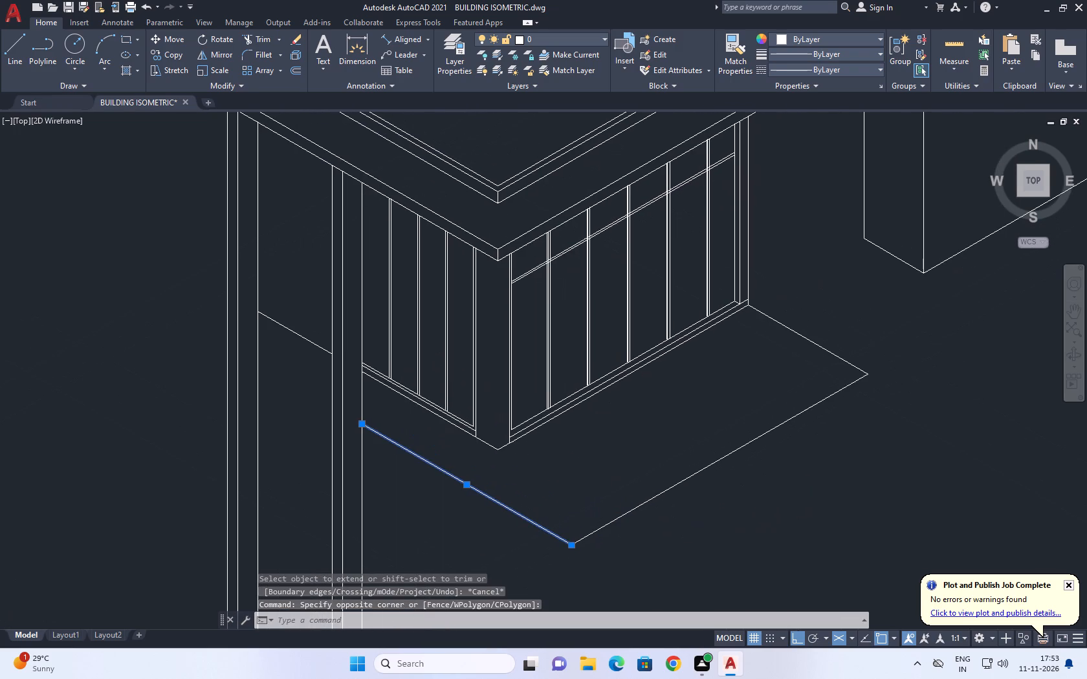
pyautogui.press('c')
pyautogui.write('O')
pyautogui.press('space')
pyautogui.click(514, 506)
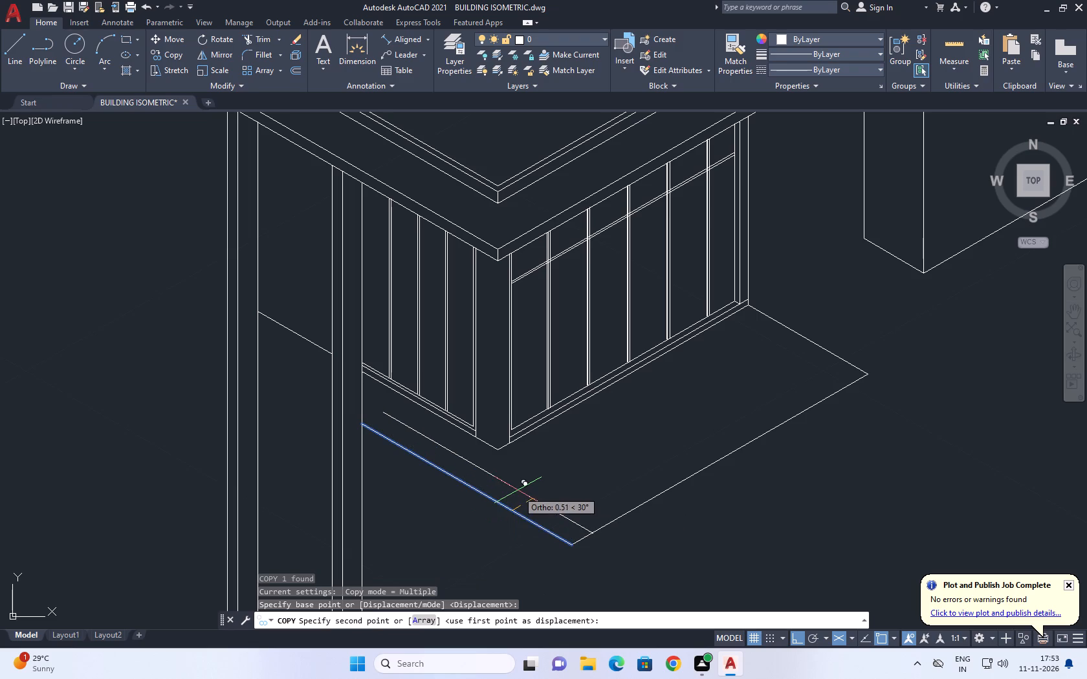
pyautogui.write('0.25')
pyautogui.press('Return')
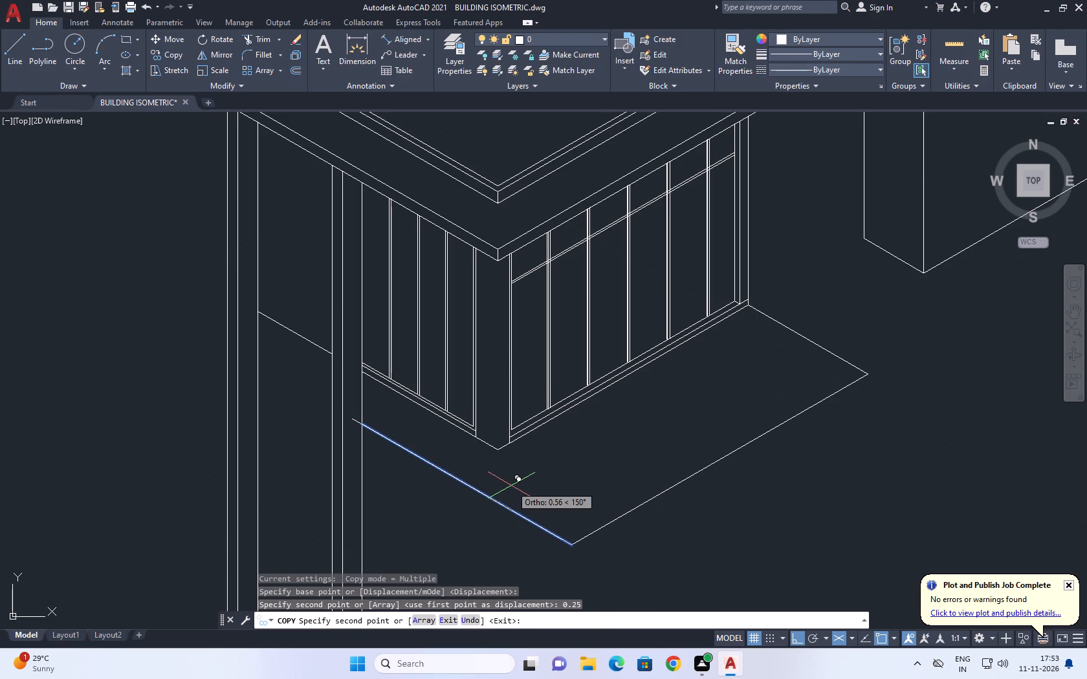
pyautogui.hotkey('ctrl', 'z')
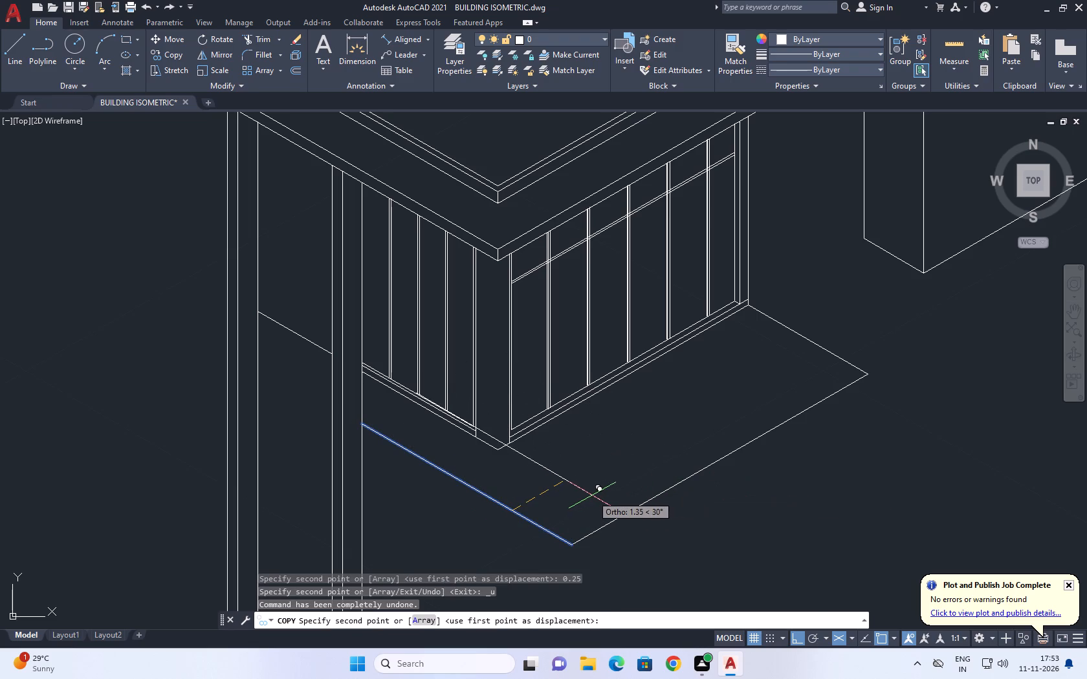
pyautogui.write('0.25')
pyautogui.press('Return')
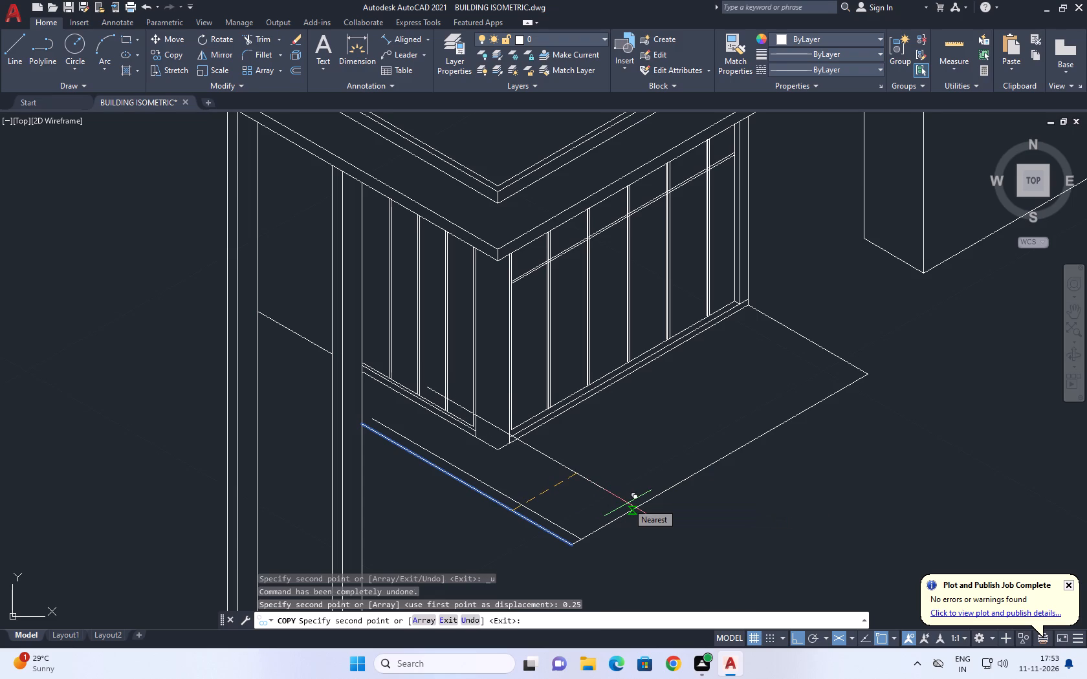
pyautogui.press('space')
# Copy the long front line of the ground outline 0.25 inward, toward the front wall.
pyautogui.click(652, 529)
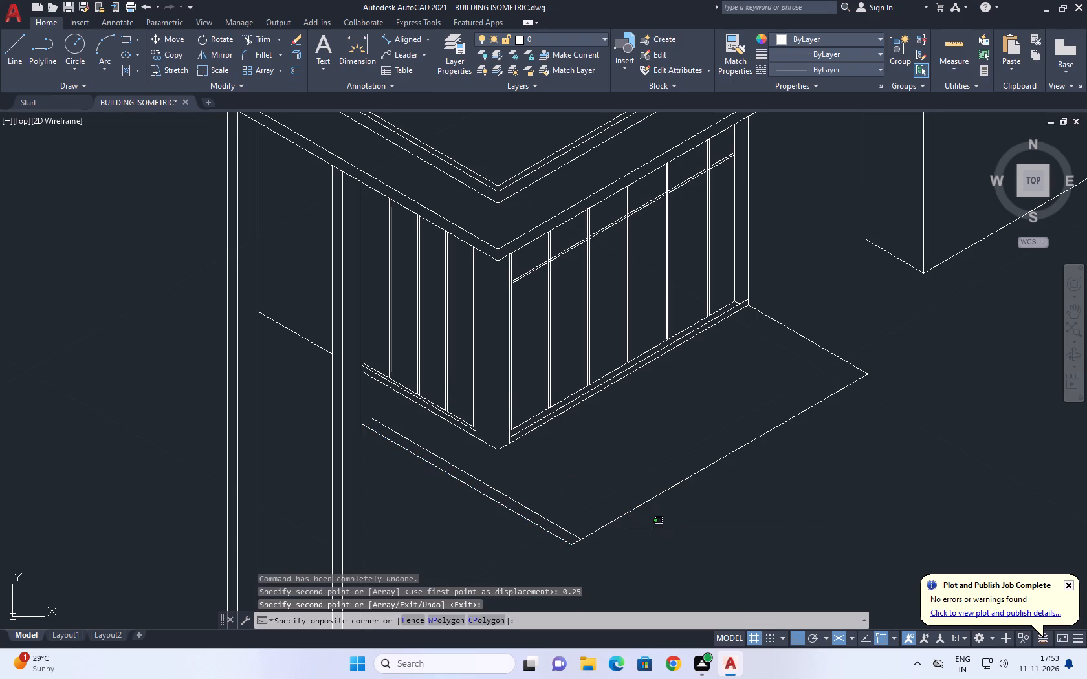
pyautogui.click(620, 490)
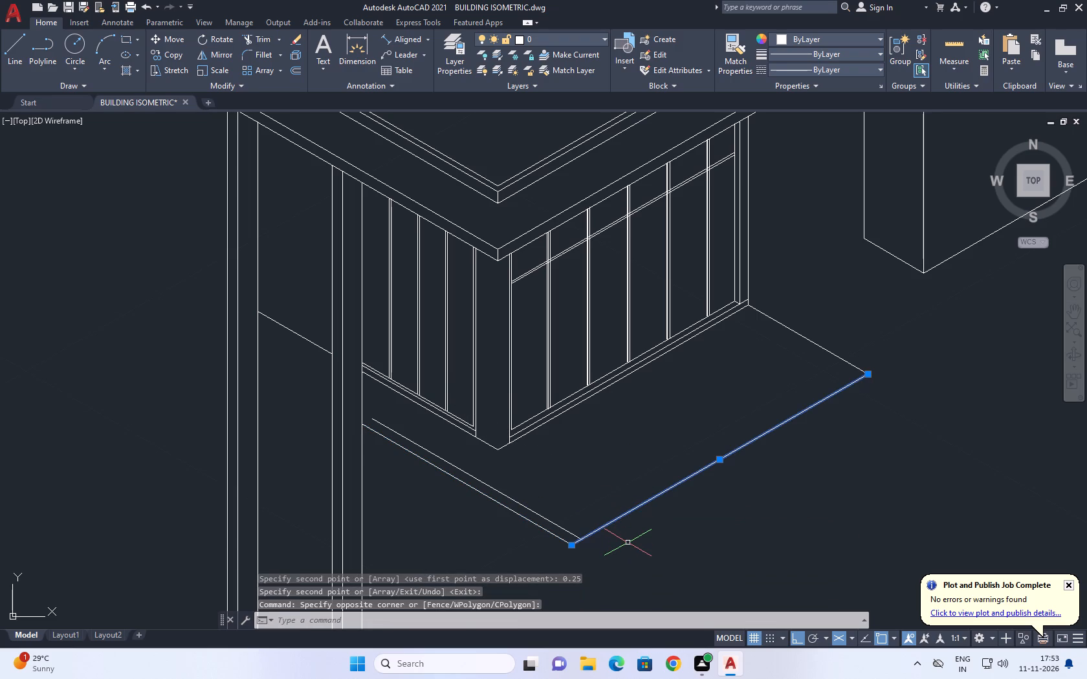
pyautogui.press('c')
pyautogui.write('O')
pyautogui.press('space')
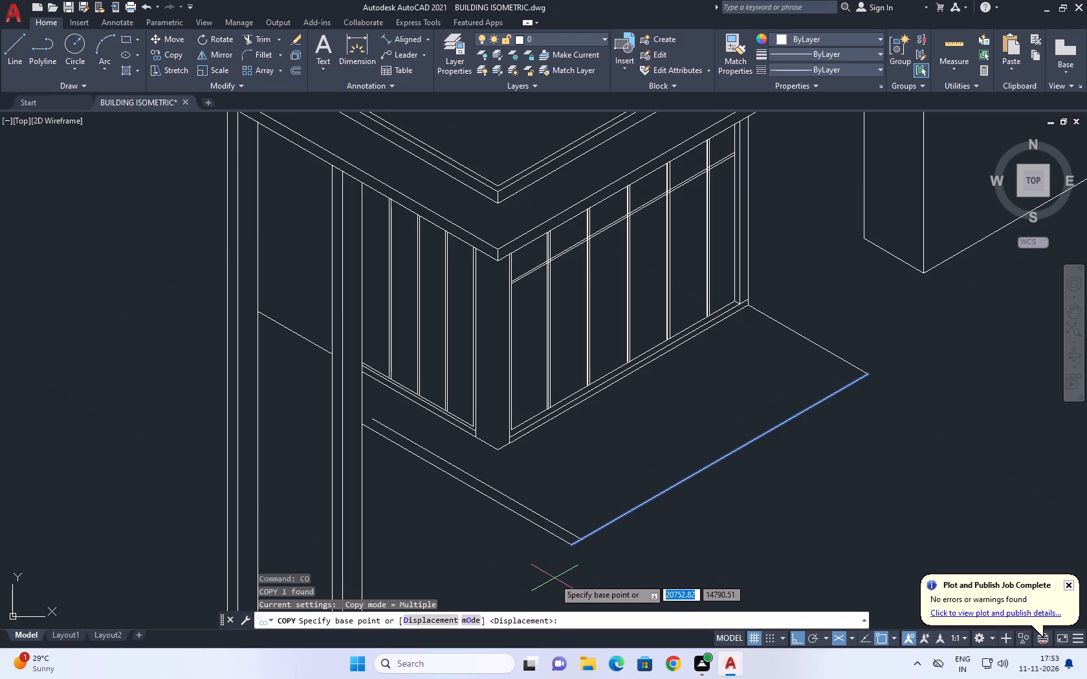
pyautogui.scroll(1, 591, 545)
pyautogui.click(556, 544)
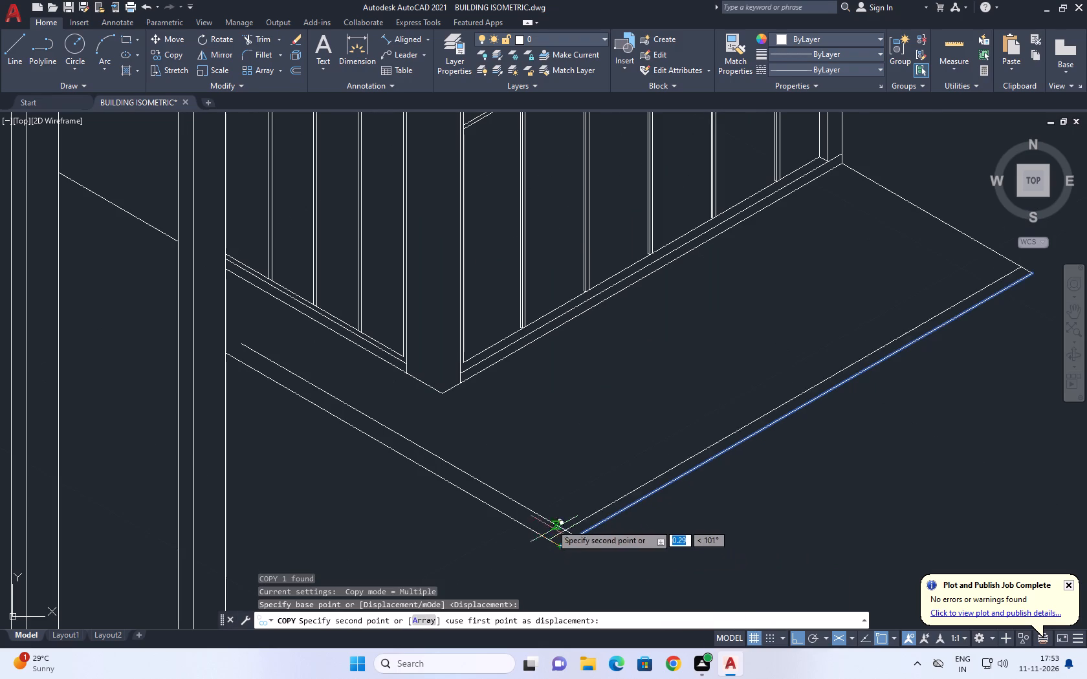
pyautogui.write('0.25')
pyautogui.press('Return')
pyautogui.press('space')
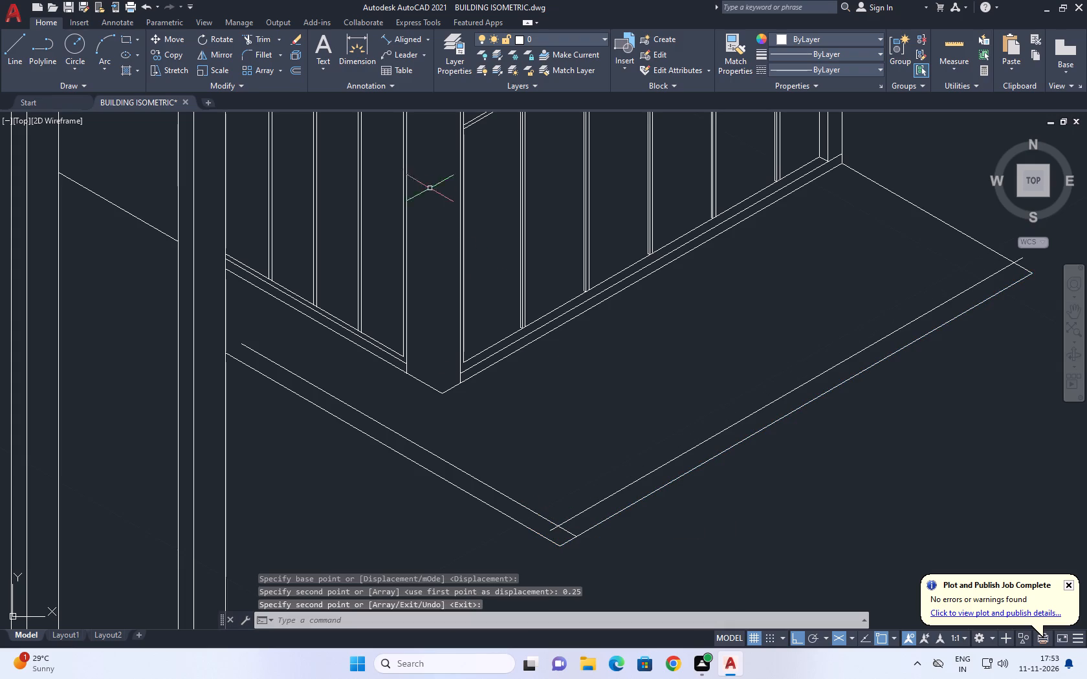
# Trim the inner front outline line where it overshoots the outline's far short side.
pyautogui.moveTo(744, 405); pyautogui.dragTo(445, 457, button='middle')
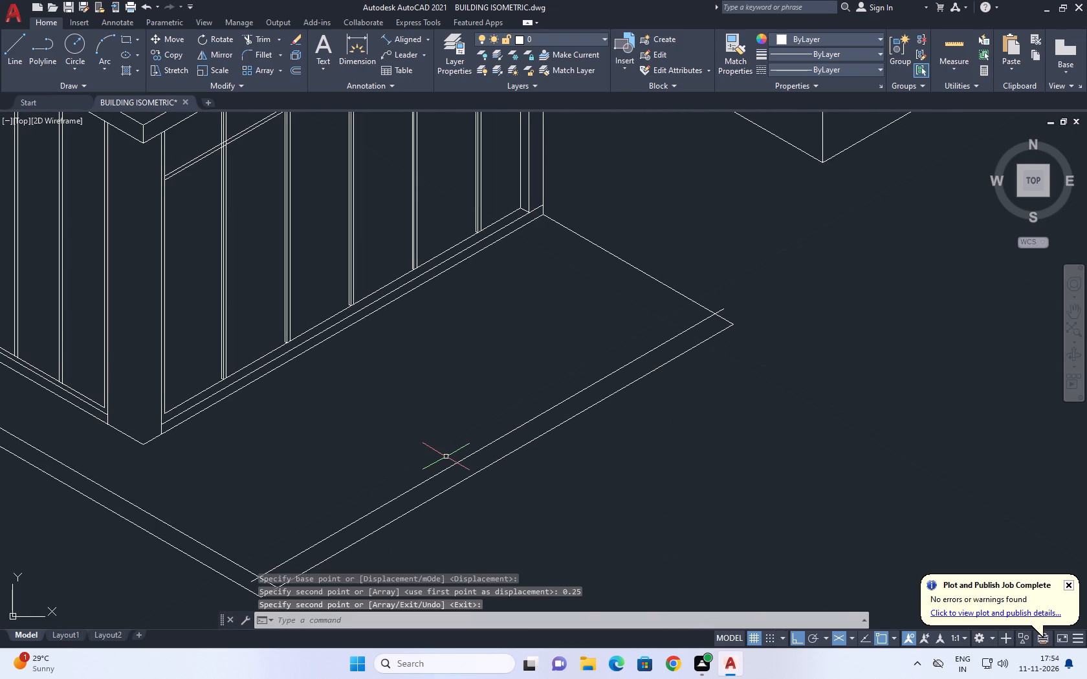
pyautogui.moveTo(714, 391); pyautogui.dragTo(723, 404, button='middle')
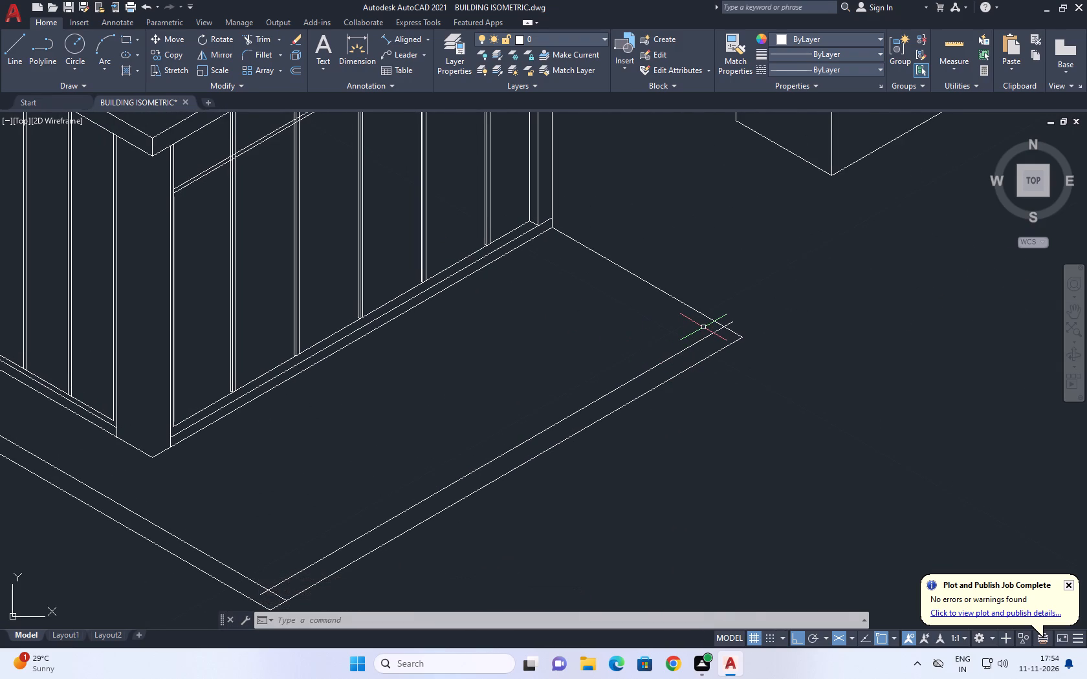
pyautogui.write('TR')
pyautogui.press('space')
pyautogui.scroll(3, 729, 318)
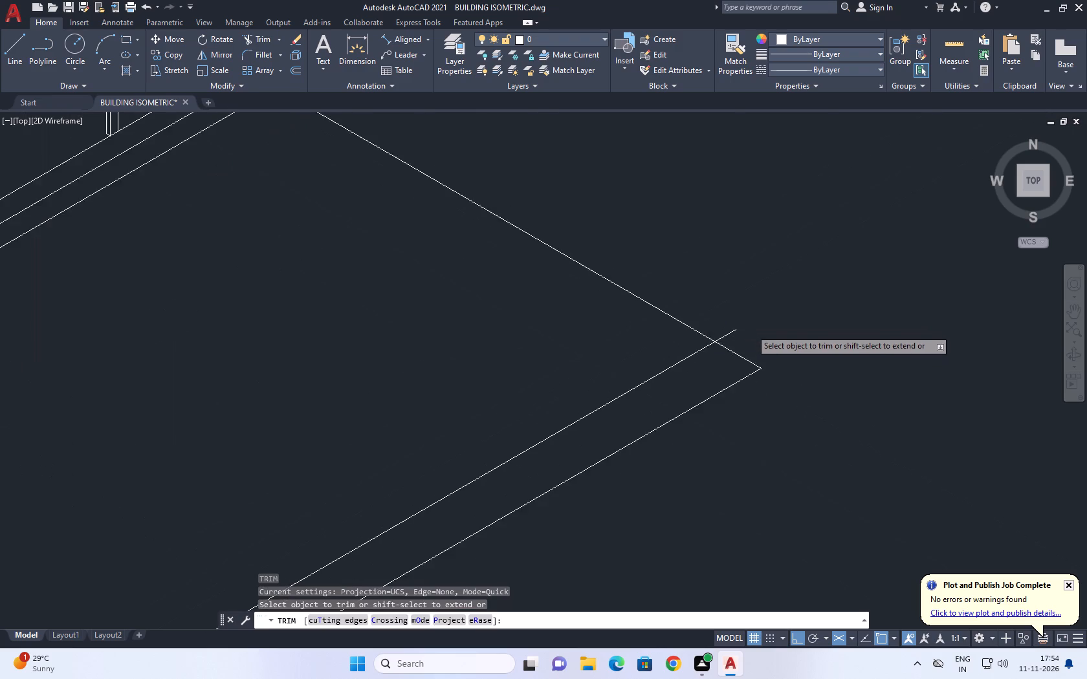
pyautogui.moveTo(727, 343); pyautogui.dragTo(716, 336)
pyautogui.click(693, 310)
# Trim the crossing ends of the two inner outline lines so they meet in a clean corner at the near end.
pyautogui.scroll(1, 697, 287)
pyautogui.scroll(-5, 697, 287)
pyautogui.moveTo(410, 430); pyautogui.dragTo(547, 314, button='middle')
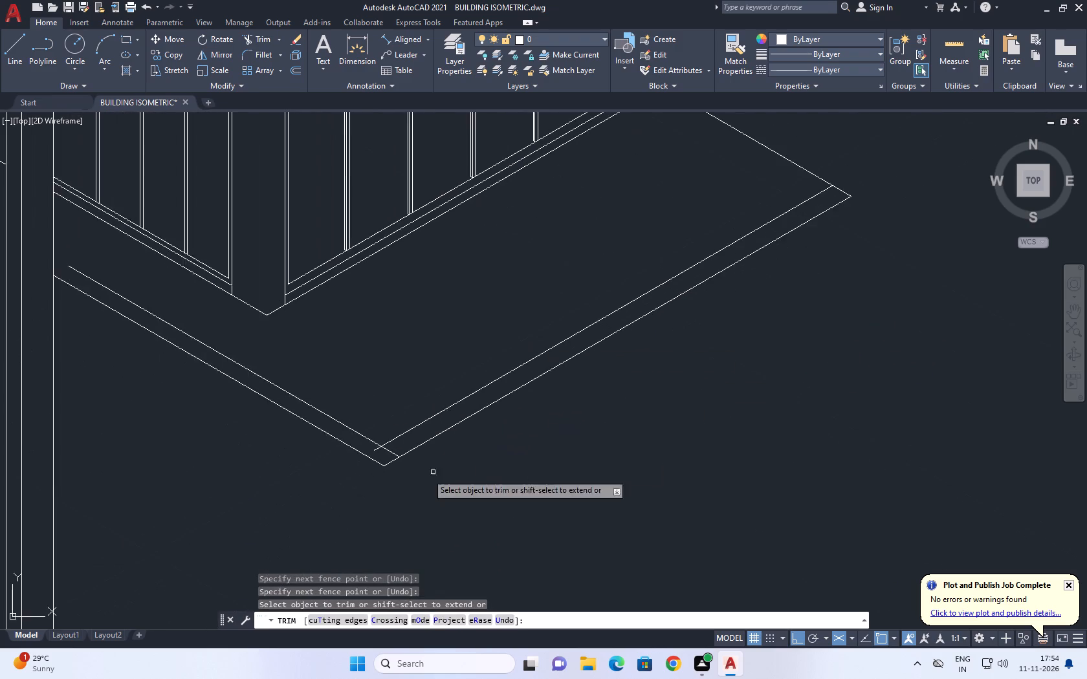
pyautogui.scroll(5, 391, 482)
pyautogui.click(450, 373)
pyautogui.click(285, 385)
pyautogui.scroll(-5, 415, 382)
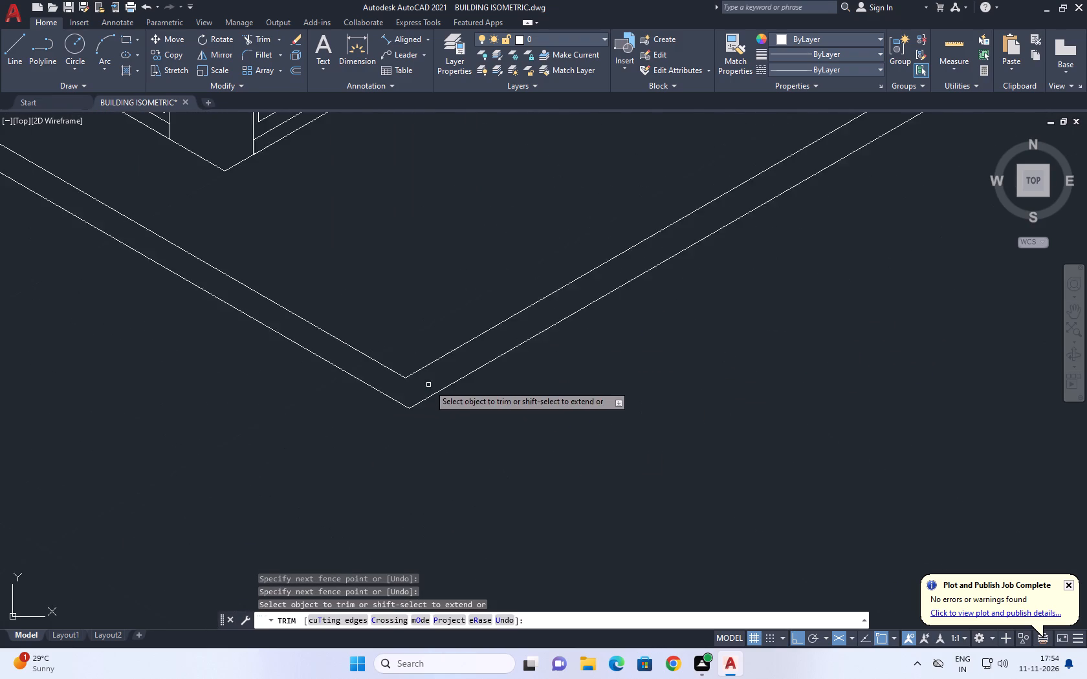
pyautogui.scroll(-3, 429, 385)
pyautogui.moveTo(404, 342); pyautogui.dragTo(419, 396, button='middle')
pyautogui.rightClick(441, 411)
pyautogui.click(459, 424)
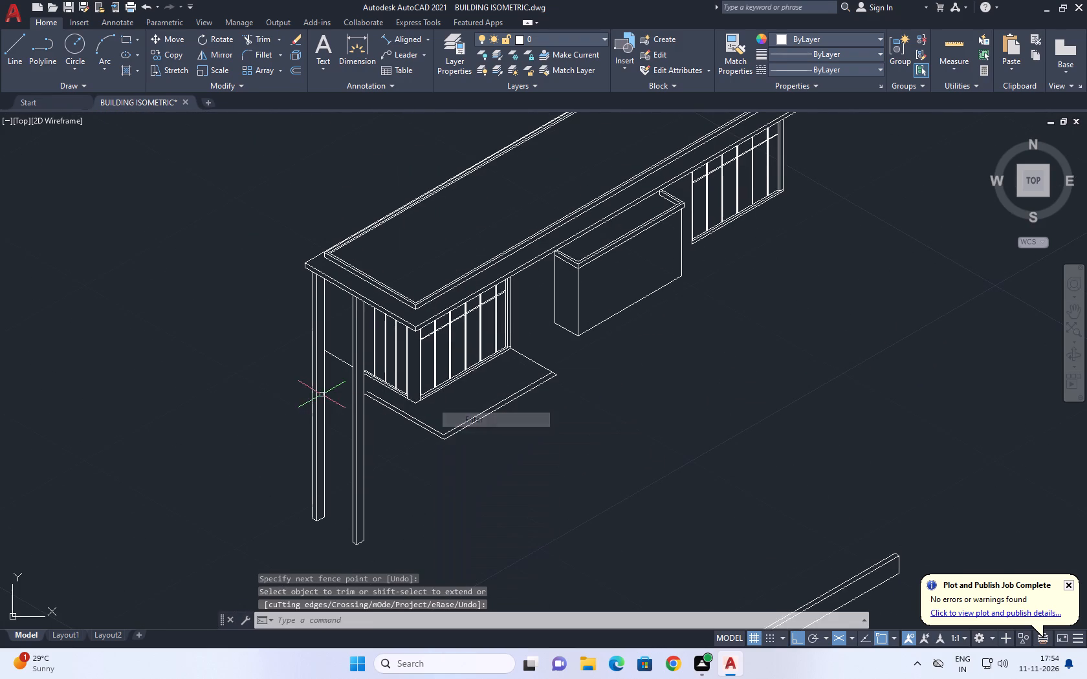
# Draw a vertical line from the end wall's base band down across both outline lines to near the column feet.
pyautogui.scroll(2, 320, 394)
pyautogui.moveTo(465, 423); pyautogui.dragTo(487, 446, button='middle')
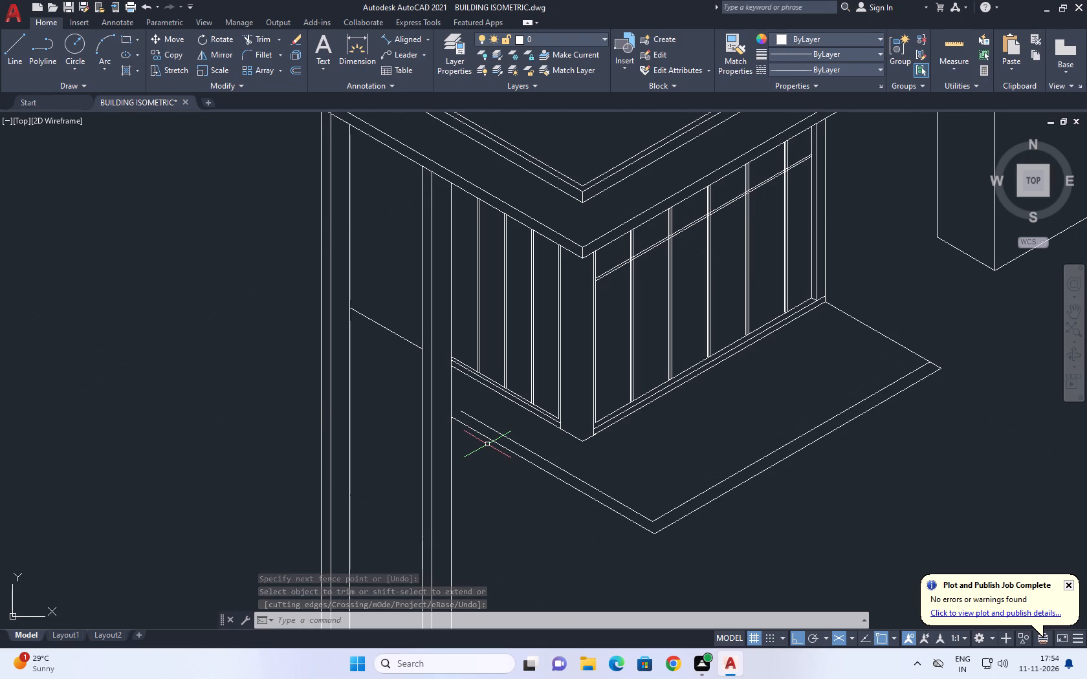
pyautogui.moveTo(476, 479); pyautogui.dragTo(538, 382, button='middle')
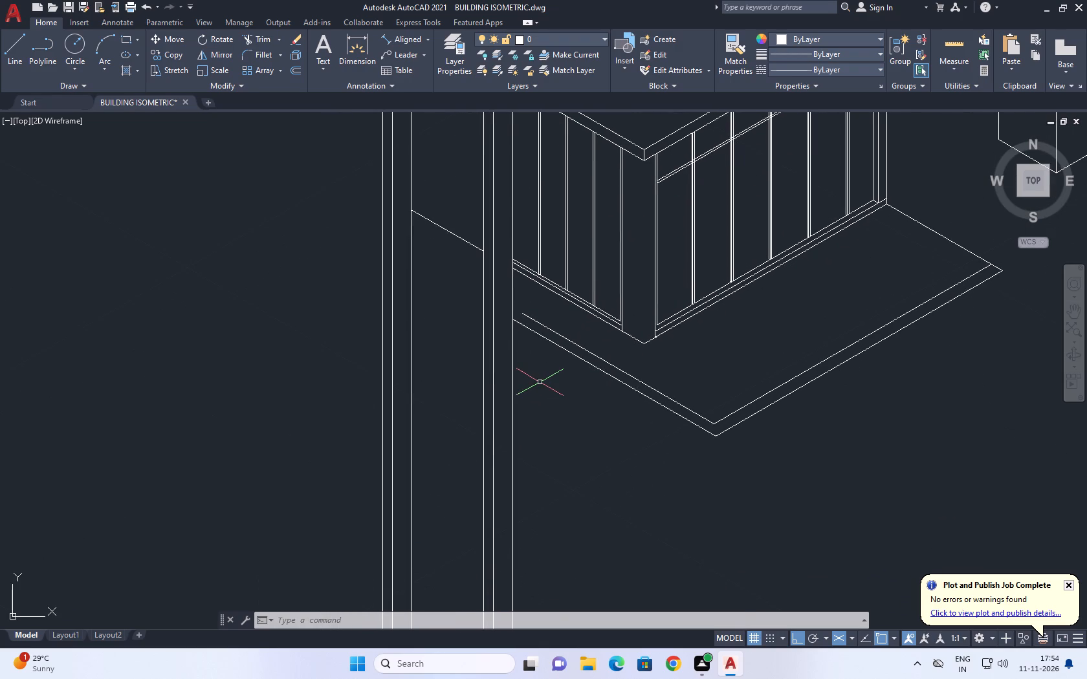
pyautogui.write('L')
pyautogui.press('space')
pyautogui.scroll(2, 593, 336)
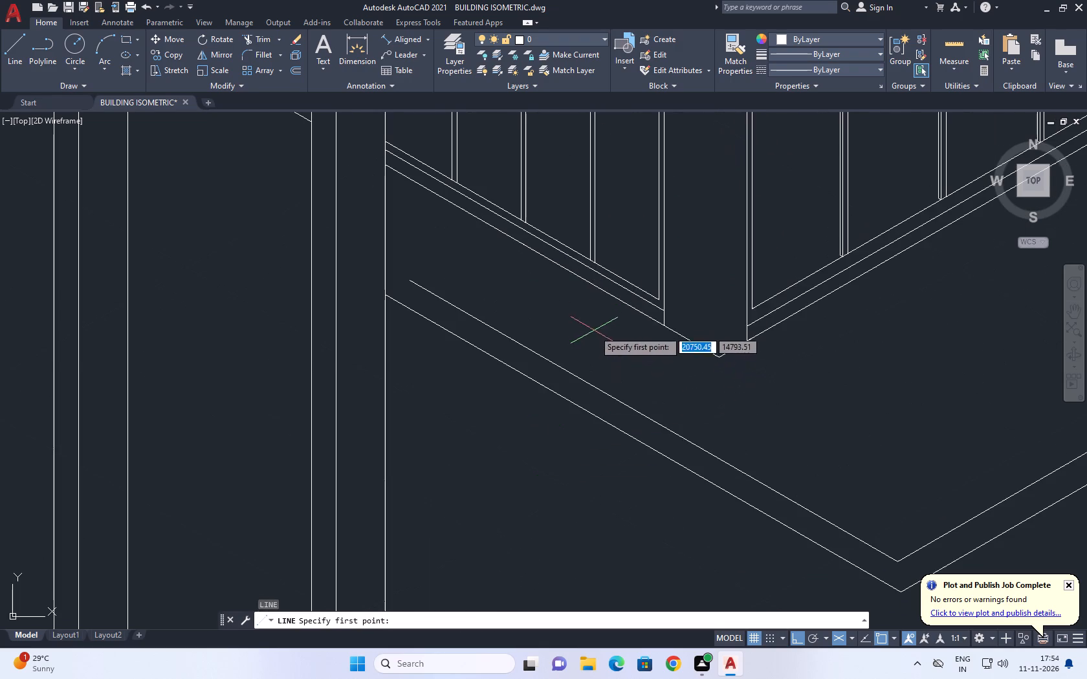
pyautogui.click(616, 272)
pyautogui.moveTo(561, 506); pyautogui.dragTo(583, 429, button='middle')
pyautogui.scroll(-1, 559, 494)
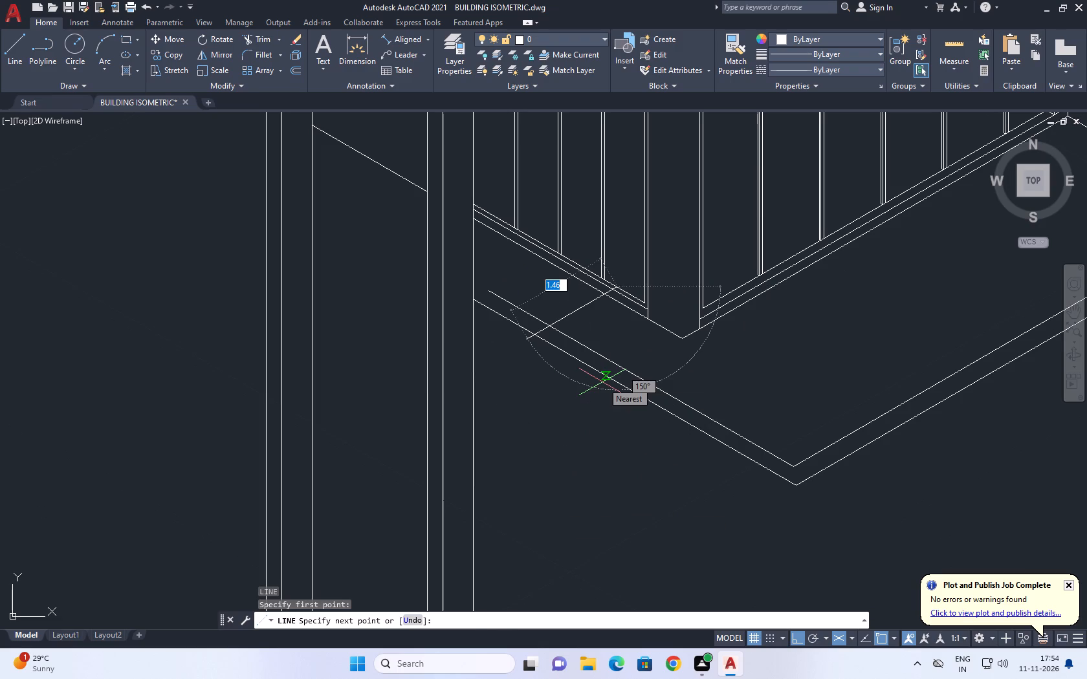
pyautogui.press('F5')
pyautogui.scroll(1, 592, 209)
pyautogui.scroll(-1, 593, 211)
pyautogui.scroll(-1, 586, 481)
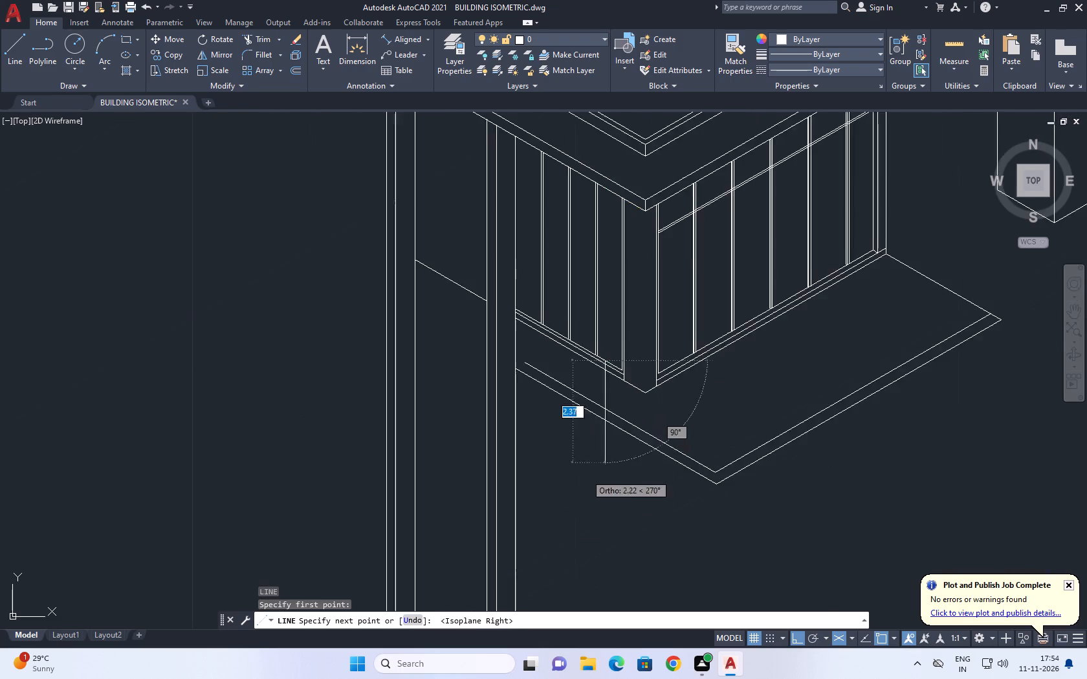
pyautogui.moveTo(584, 486); pyautogui.dragTo(623, 351, button='middle')
pyautogui.scroll(1, 632, 328)
pyautogui.scroll(-1, 631, 366)
pyautogui.moveTo(635, 463); pyautogui.dragTo(643, 391, button='middle')
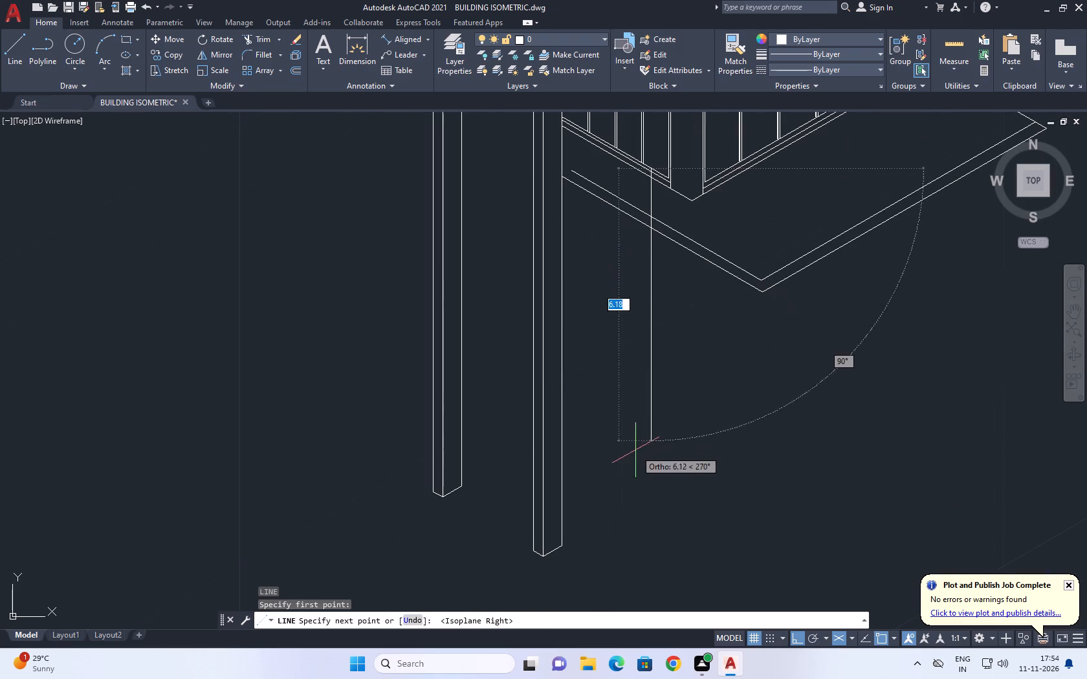
pyautogui.click(639, 552)
pyautogui.rightClick(714, 430)
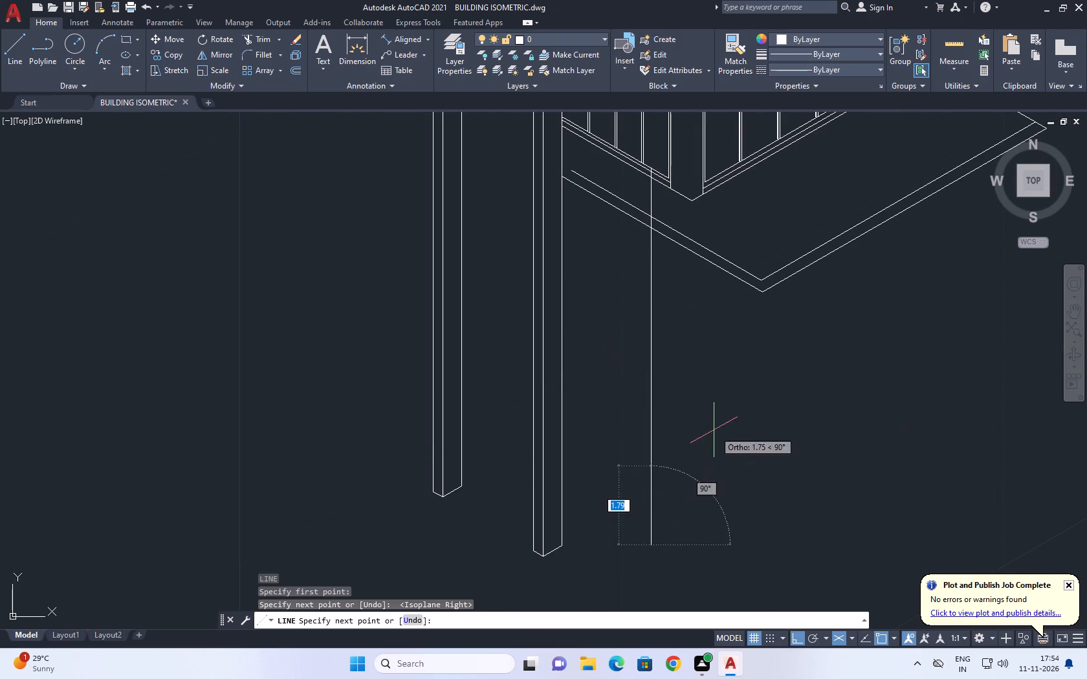
pyautogui.click(758, 446)
# Trim the two end-side outline lines where they run past the new vertical line toward the columns.
pyautogui.click(261, 38)
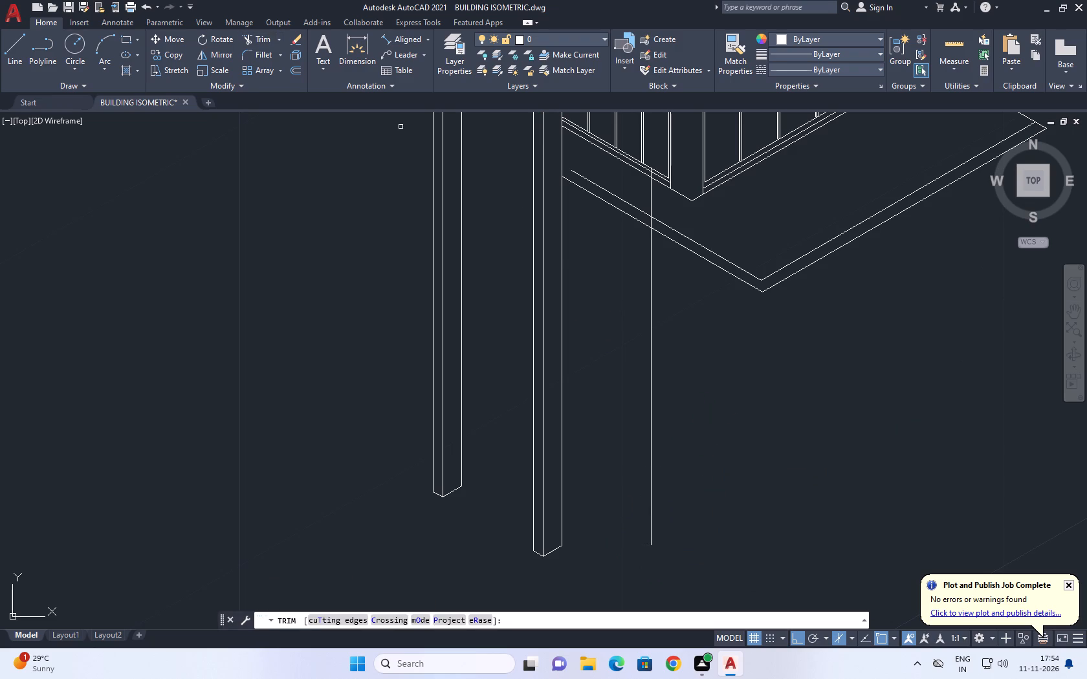
pyautogui.scroll(1, 590, 199)
pyautogui.click(608, 180)
pyautogui.click(608, 201)
pyautogui.rightClick(598, 237)
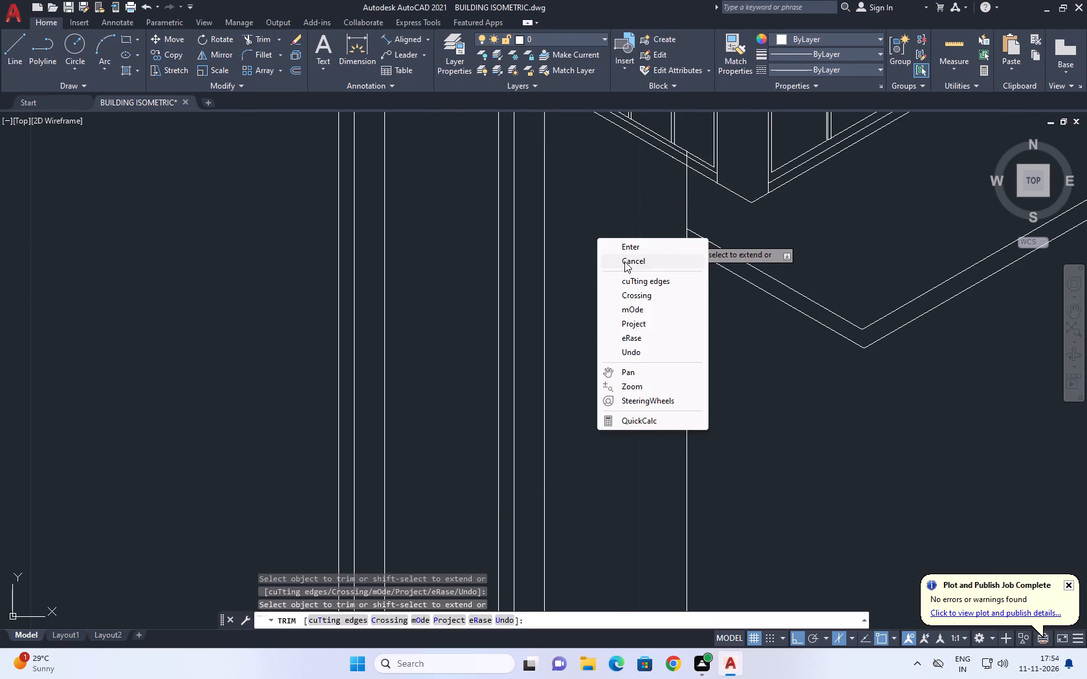
pyautogui.click(627, 267)
# Save the drawing under the name BUILDING ISOMETRIC in the MANISHA folder, replacing the existing file.
pyautogui.scroll(-4, 553, 263)
pyautogui.moveTo(635, 312); pyautogui.dragTo(558, 325, button='middle')
pyautogui.moveTo(613, 254); pyautogui.dragTo(553, 330, button='middle')
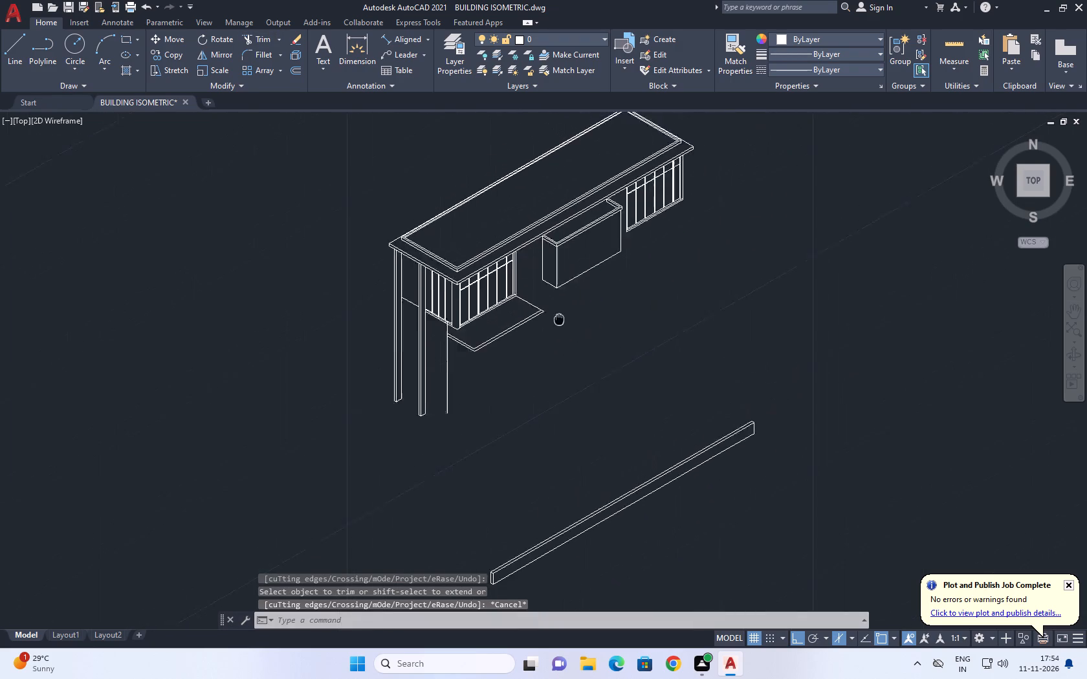
pyautogui.moveTo(553, 330); pyautogui.dragTo(550, 336, button='middle')
pyautogui.click(0, 5)
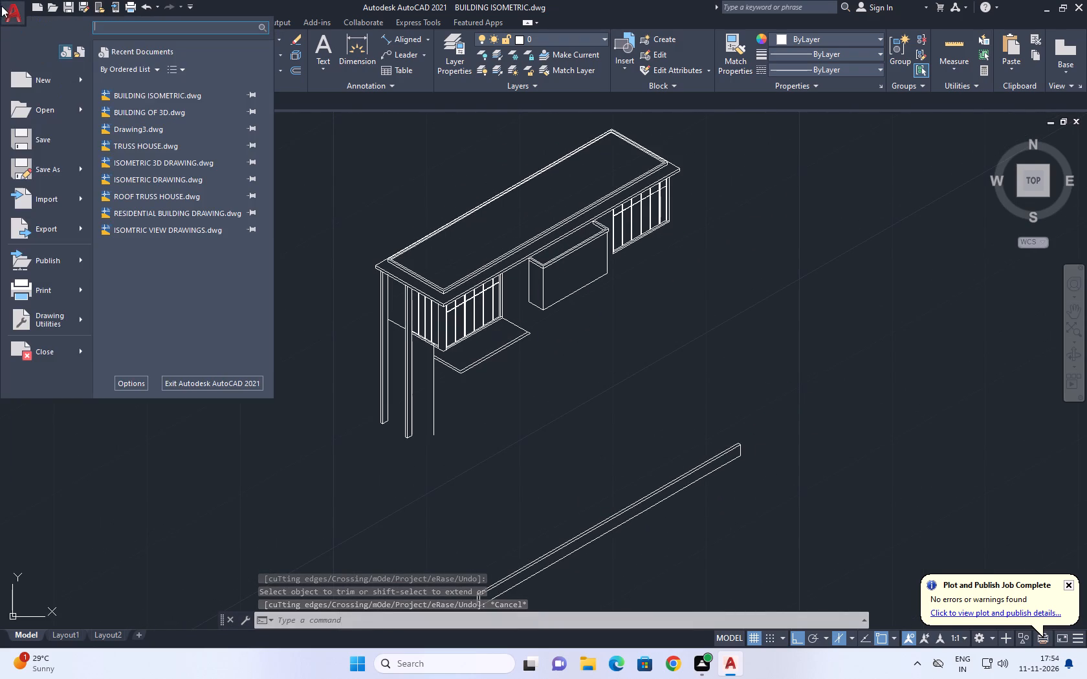
pyautogui.click(58, 170)
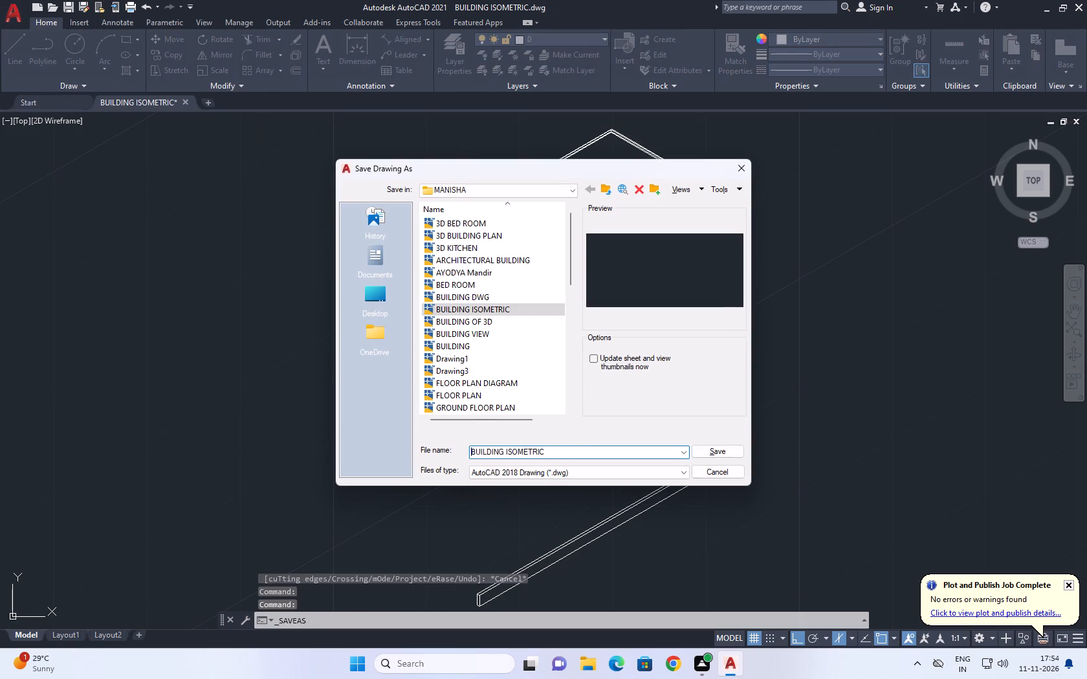
pyautogui.click(712, 453)
pyautogui.click(525, 361)
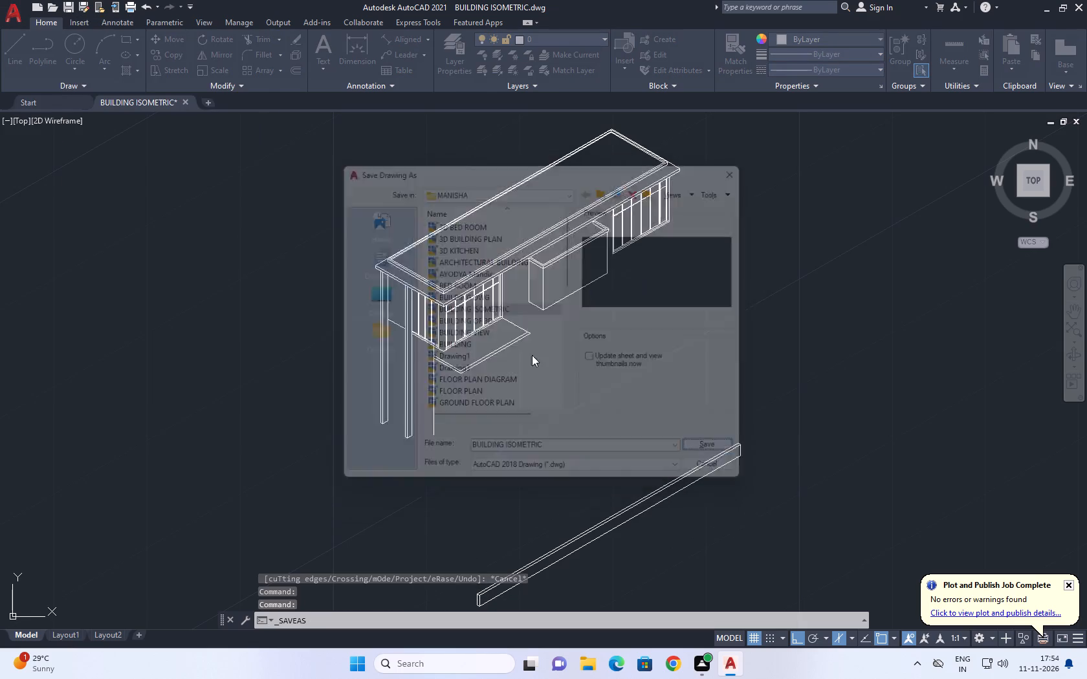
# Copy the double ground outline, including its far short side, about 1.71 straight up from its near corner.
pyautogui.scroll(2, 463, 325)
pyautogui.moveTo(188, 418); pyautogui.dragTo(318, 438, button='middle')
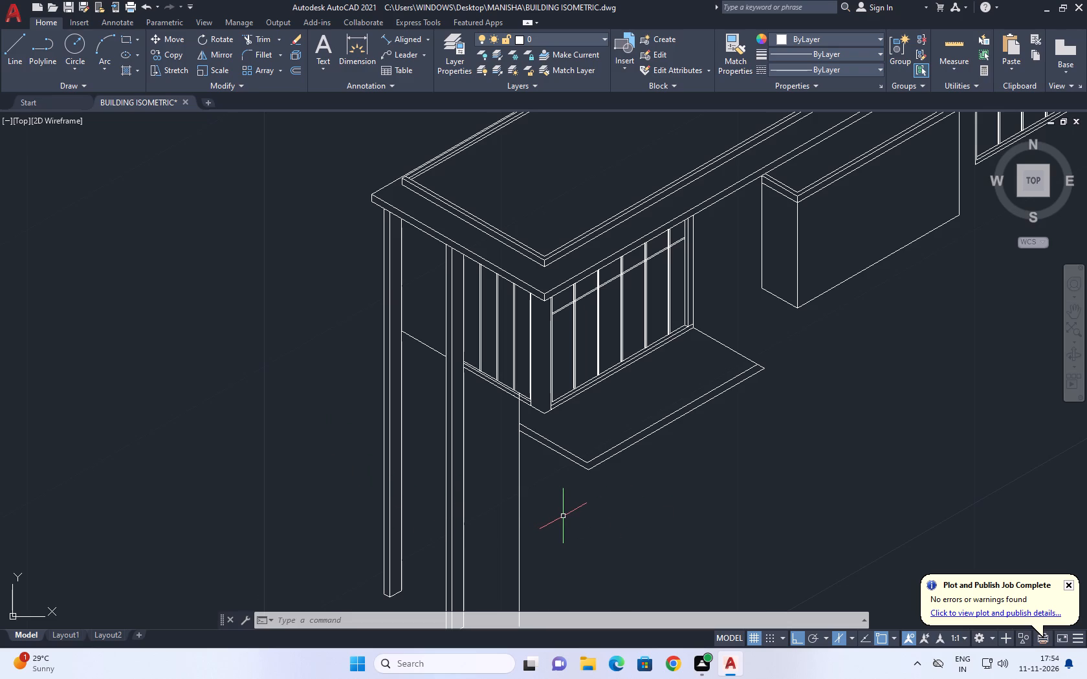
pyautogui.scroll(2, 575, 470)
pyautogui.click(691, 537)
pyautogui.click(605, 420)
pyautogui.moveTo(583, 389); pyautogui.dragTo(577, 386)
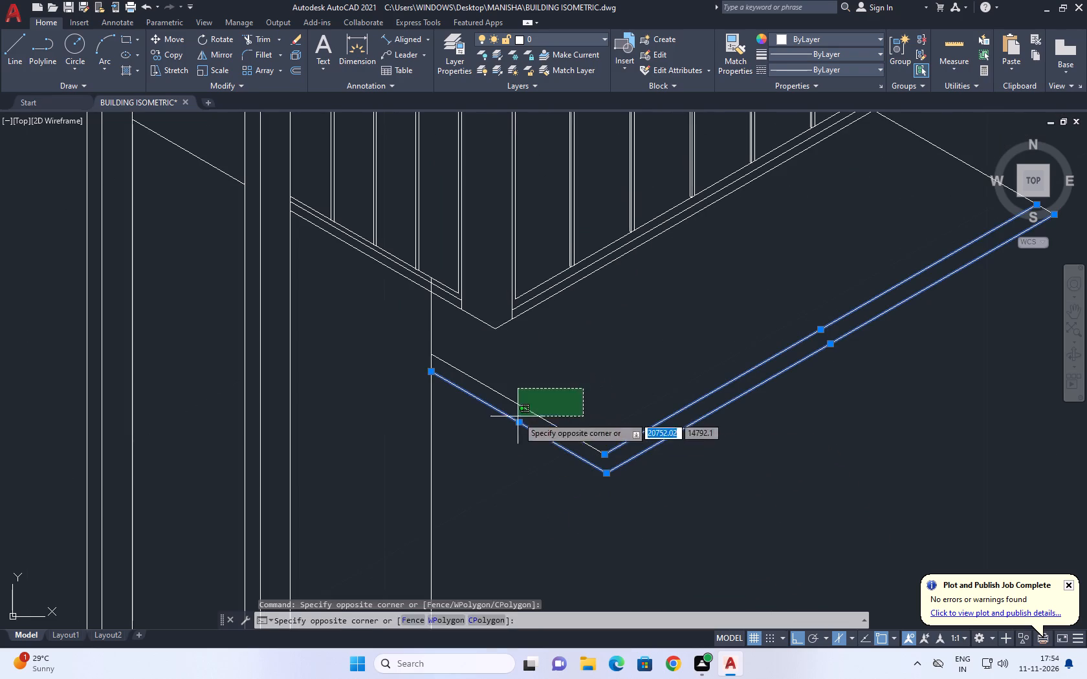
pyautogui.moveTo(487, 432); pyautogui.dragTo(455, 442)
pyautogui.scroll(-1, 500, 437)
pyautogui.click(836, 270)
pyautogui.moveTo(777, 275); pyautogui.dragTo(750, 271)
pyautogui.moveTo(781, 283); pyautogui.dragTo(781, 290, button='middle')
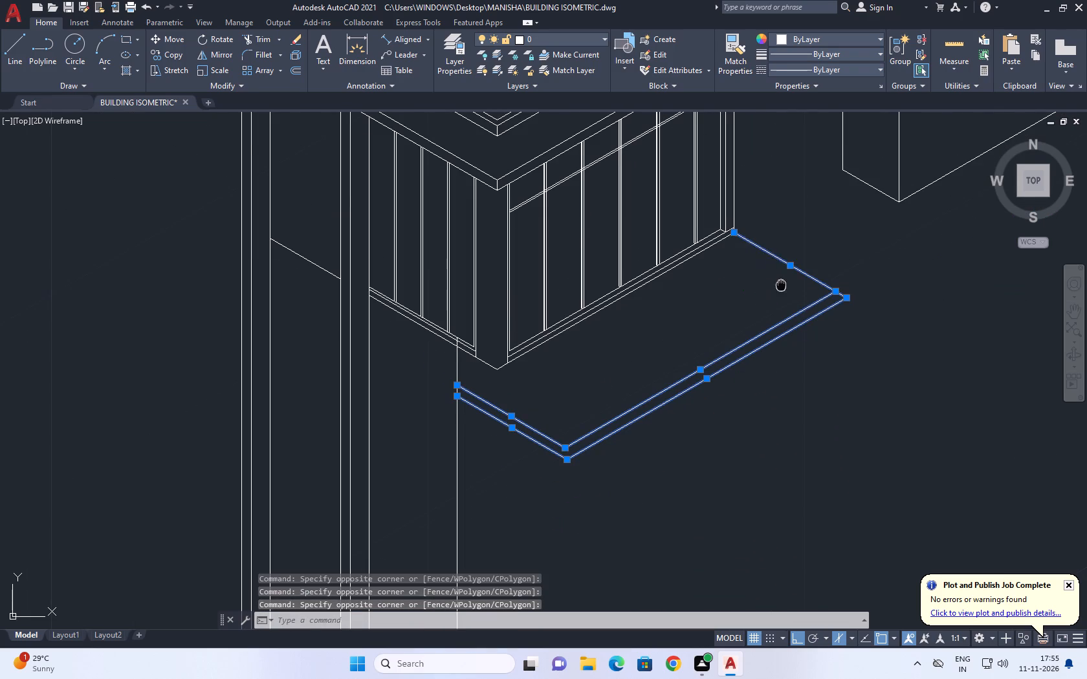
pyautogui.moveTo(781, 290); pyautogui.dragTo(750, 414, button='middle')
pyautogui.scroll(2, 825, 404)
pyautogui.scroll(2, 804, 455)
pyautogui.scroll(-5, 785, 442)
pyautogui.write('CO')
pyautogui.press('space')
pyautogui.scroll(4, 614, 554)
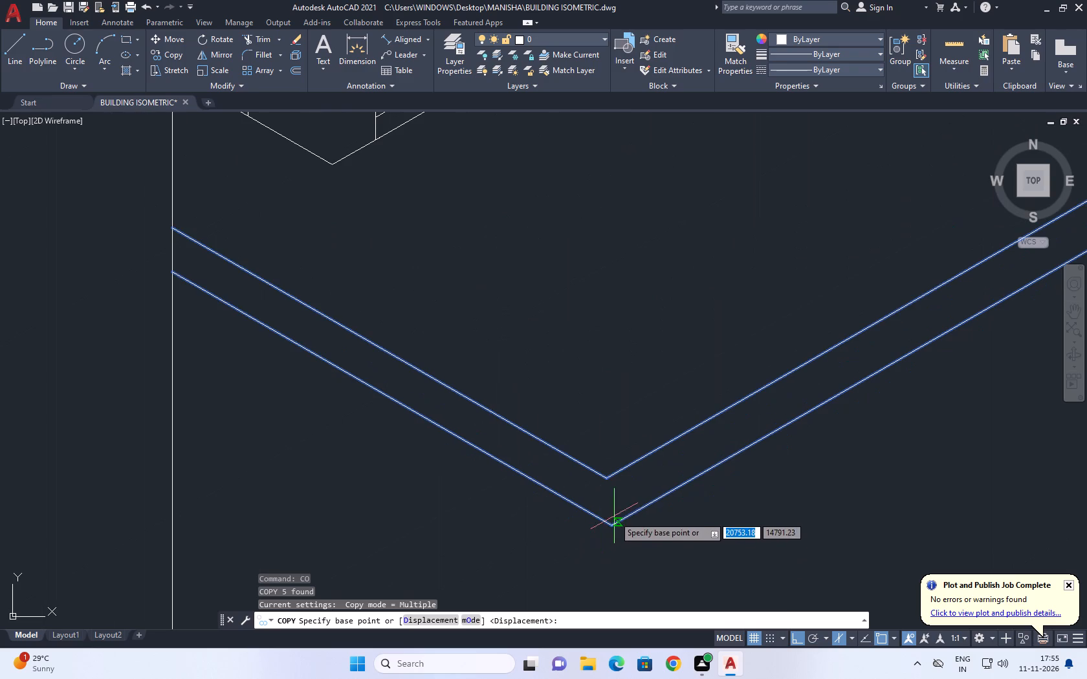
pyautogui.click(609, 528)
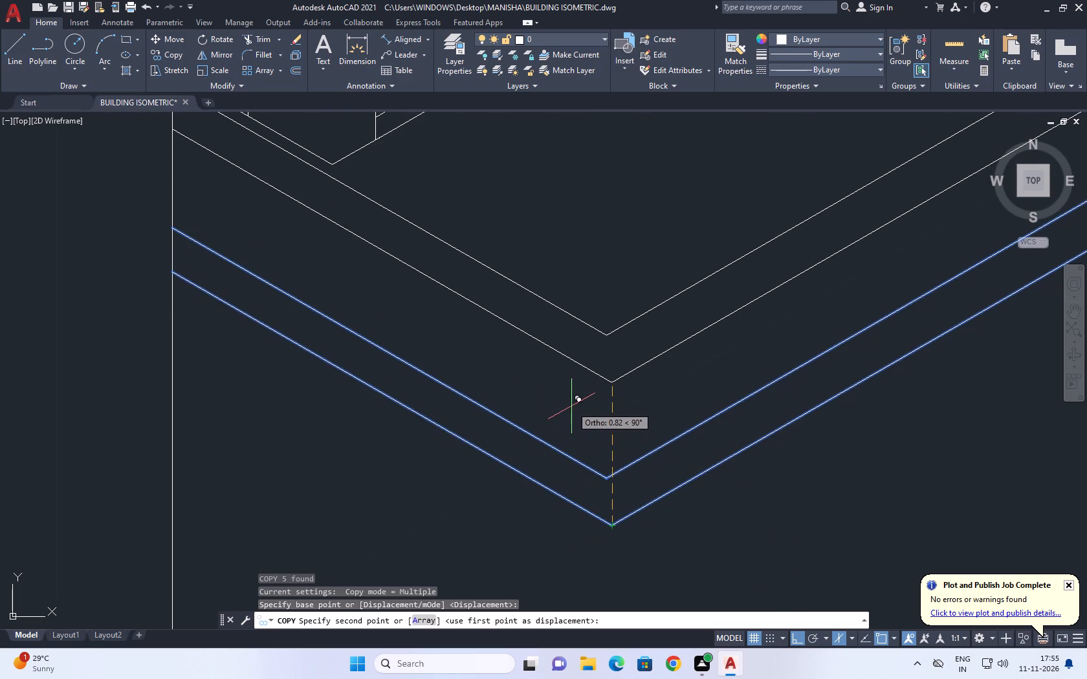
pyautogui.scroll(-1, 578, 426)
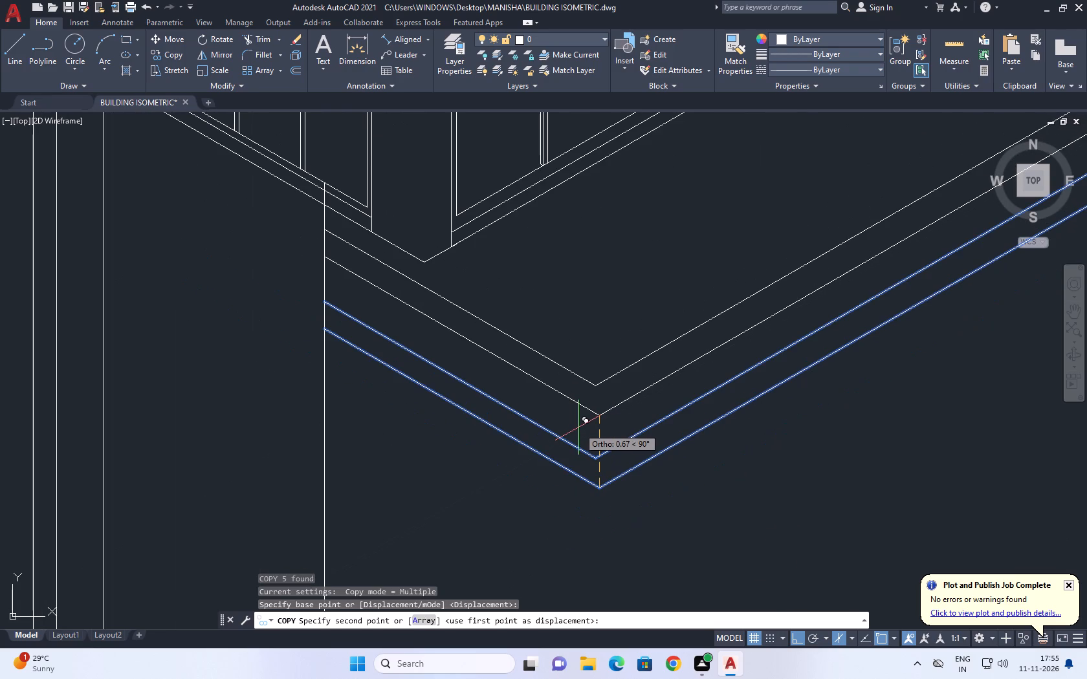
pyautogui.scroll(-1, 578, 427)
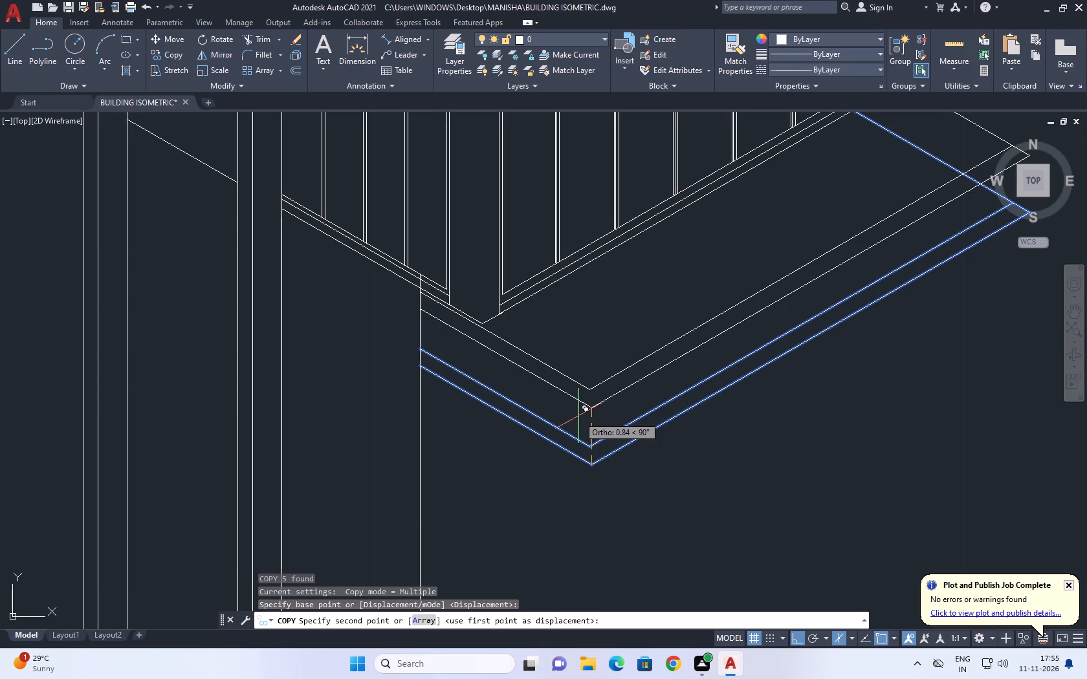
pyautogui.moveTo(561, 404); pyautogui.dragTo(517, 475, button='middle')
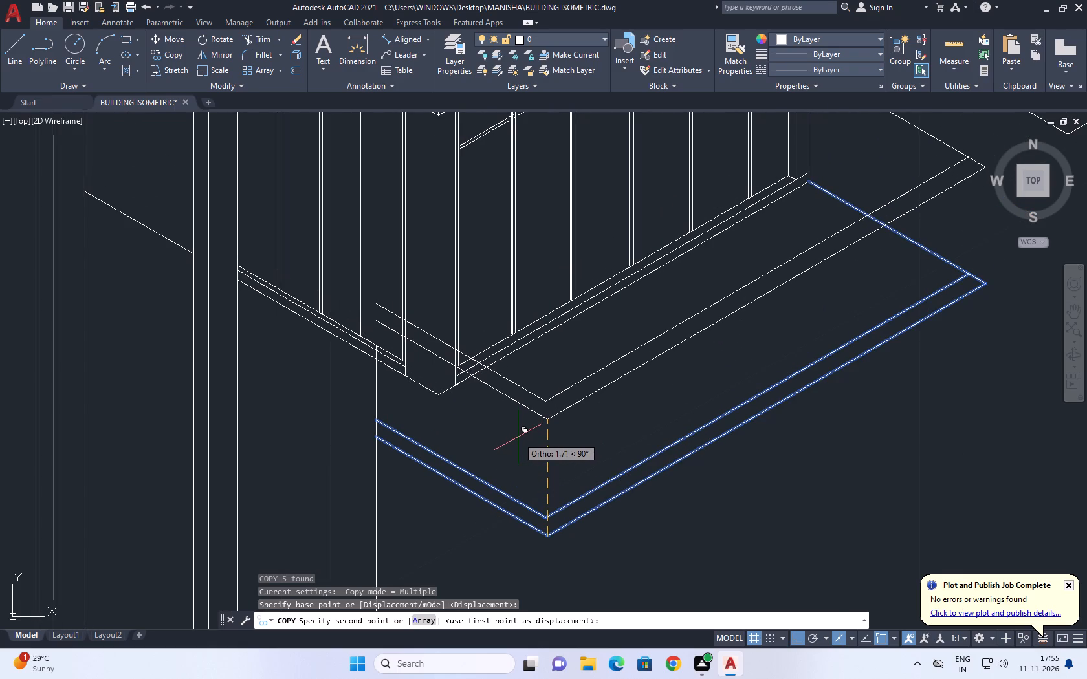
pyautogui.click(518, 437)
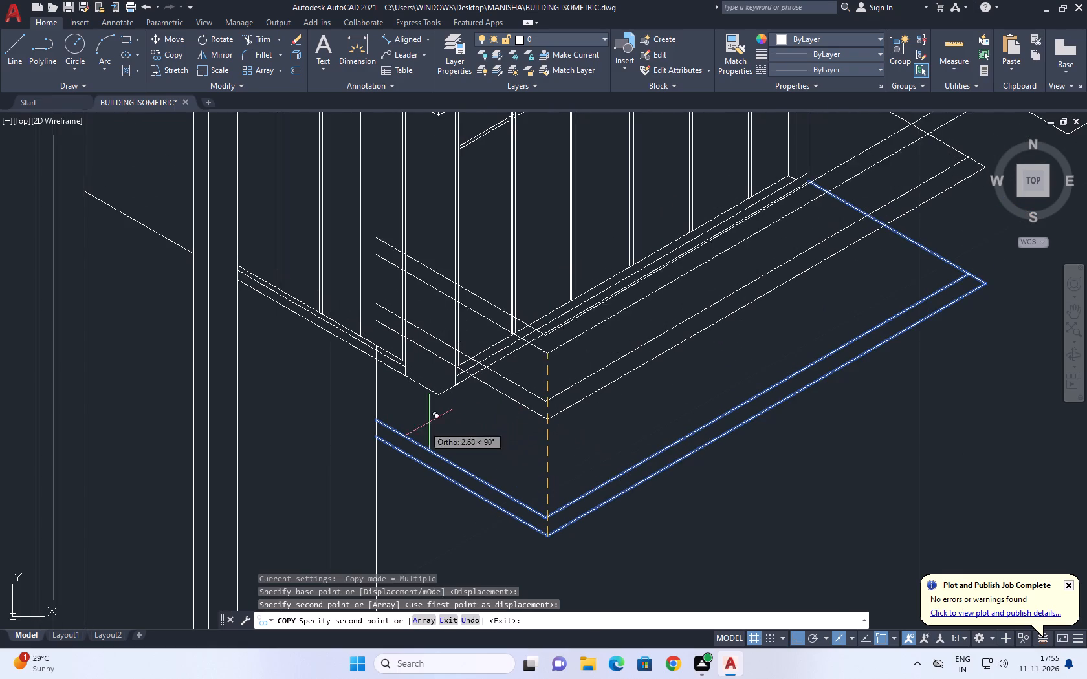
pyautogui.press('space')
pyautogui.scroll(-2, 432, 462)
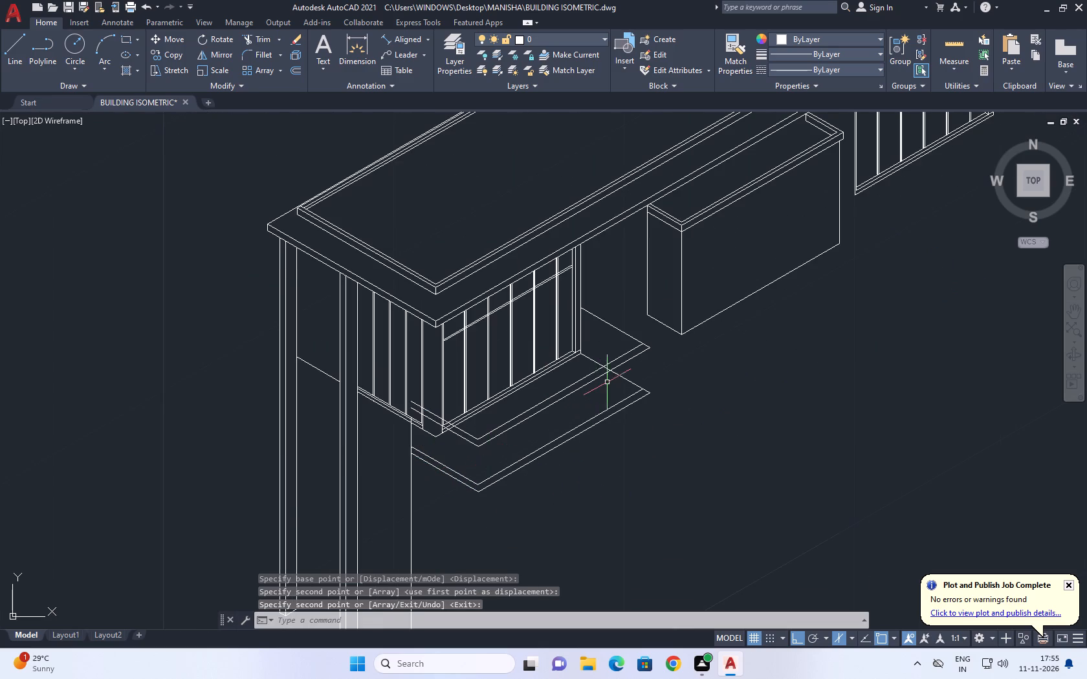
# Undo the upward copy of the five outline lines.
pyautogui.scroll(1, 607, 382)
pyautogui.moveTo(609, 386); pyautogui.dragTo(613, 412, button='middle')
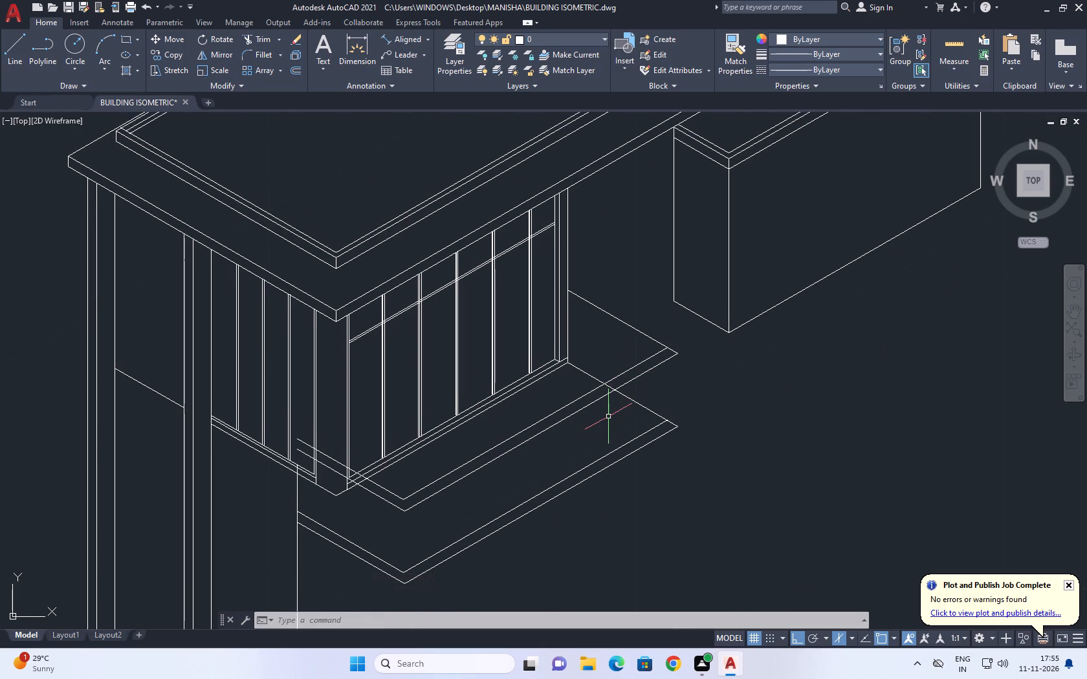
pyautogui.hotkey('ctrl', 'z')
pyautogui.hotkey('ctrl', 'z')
# Copy the four double outline lines, without the far short side, about 1.5 straight up from the near corner.
pyautogui.moveTo(630, 496); pyautogui.dragTo(630, 496, button='middle')
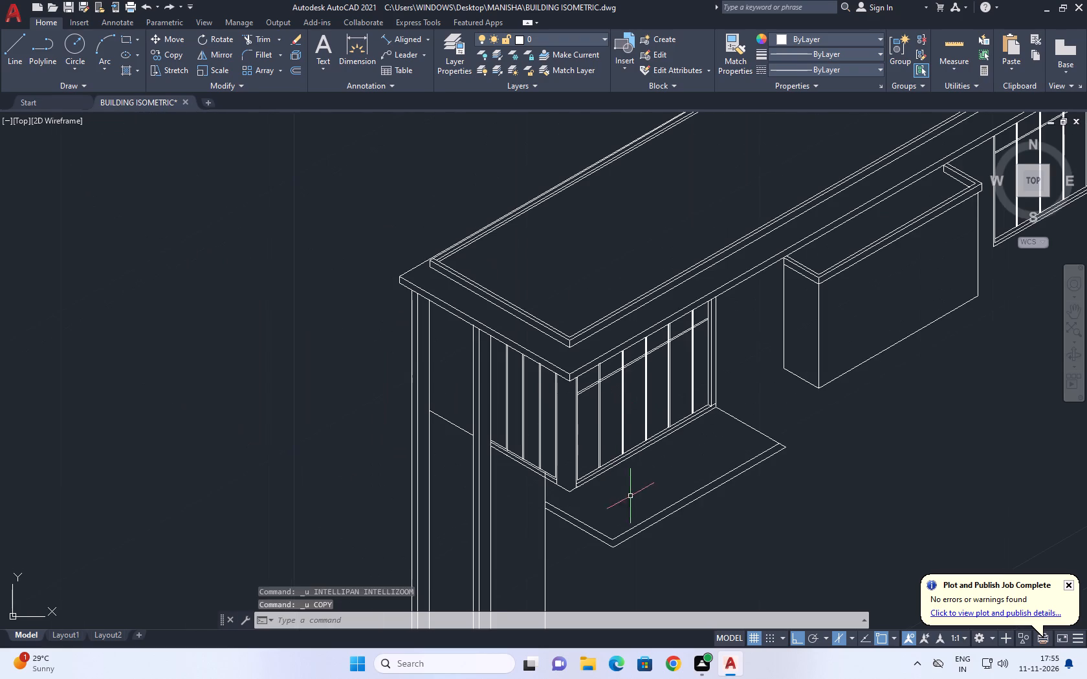
pyautogui.moveTo(630, 496); pyautogui.dragTo(571, 417, button='middle')
pyautogui.moveTo(595, 468); pyautogui.dragTo(587, 466)
pyautogui.click(546, 433)
pyautogui.moveTo(581, 426); pyautogui.dragTo(584, 435, button='middle')
pyautogui.press('c')
pyautogui.write('O')
pyautogui.press('space')
pyautogui.scroll(2, 576, 457)
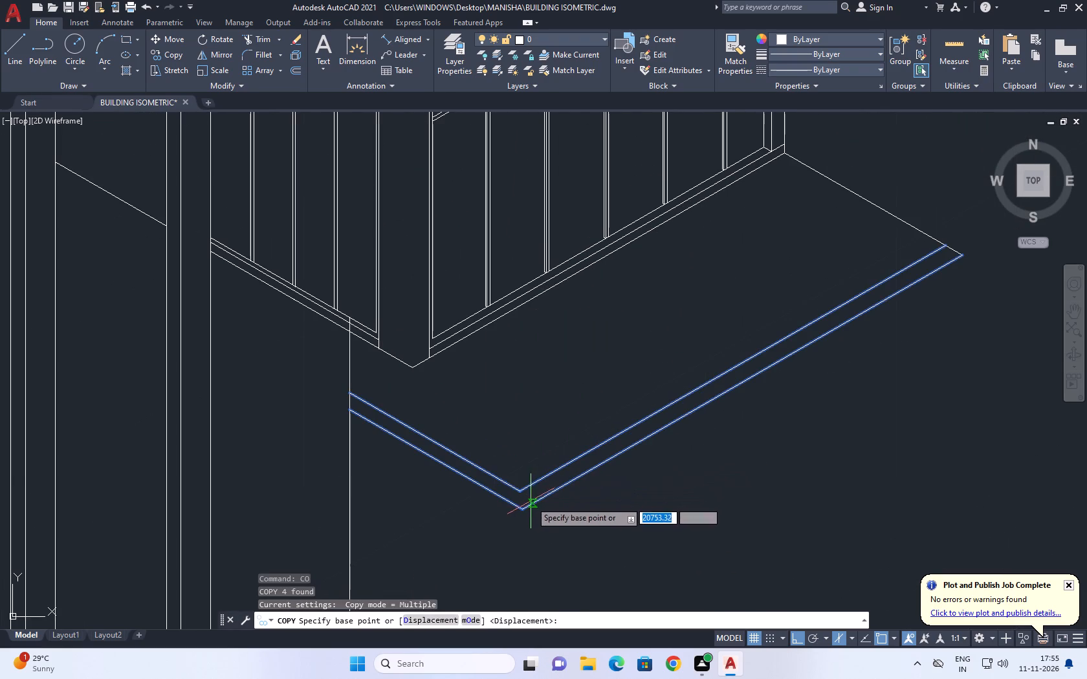
pyautogui.moveTo(522, 509); pyautogui.dragTo(520, 502)
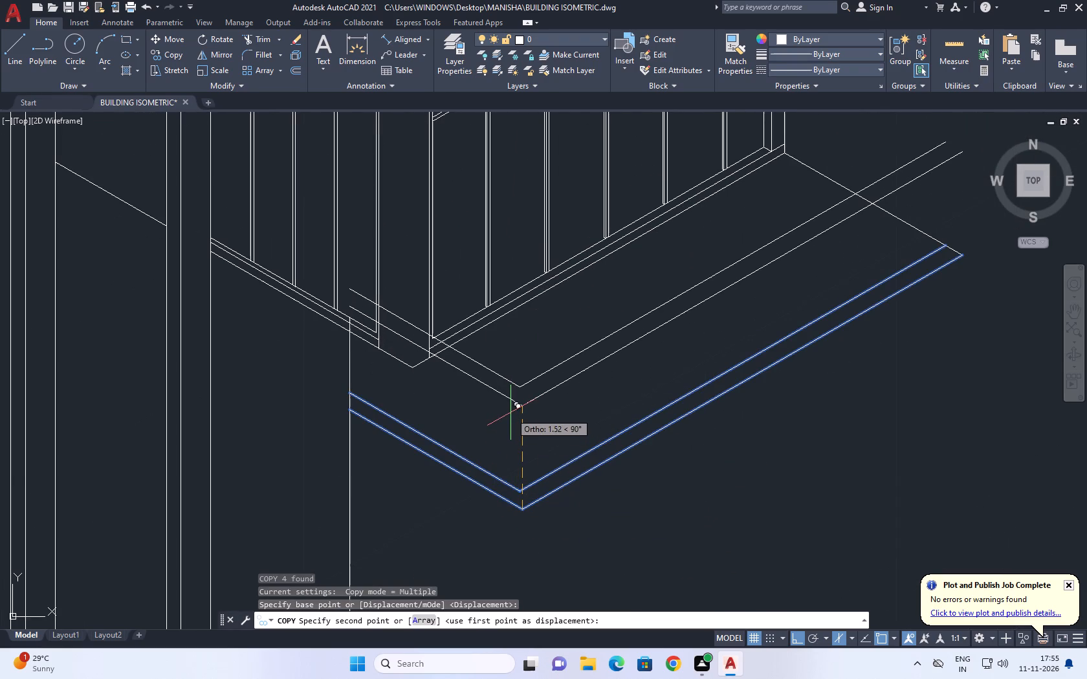
pyautogui.click(510, 411)
pyautogui.press('space')
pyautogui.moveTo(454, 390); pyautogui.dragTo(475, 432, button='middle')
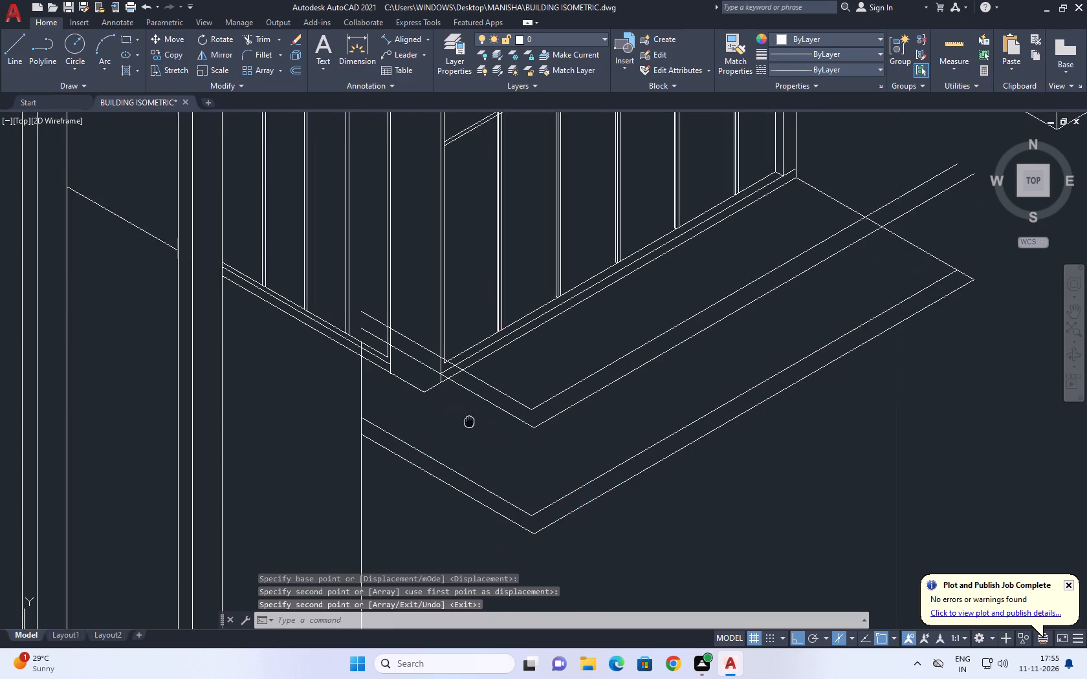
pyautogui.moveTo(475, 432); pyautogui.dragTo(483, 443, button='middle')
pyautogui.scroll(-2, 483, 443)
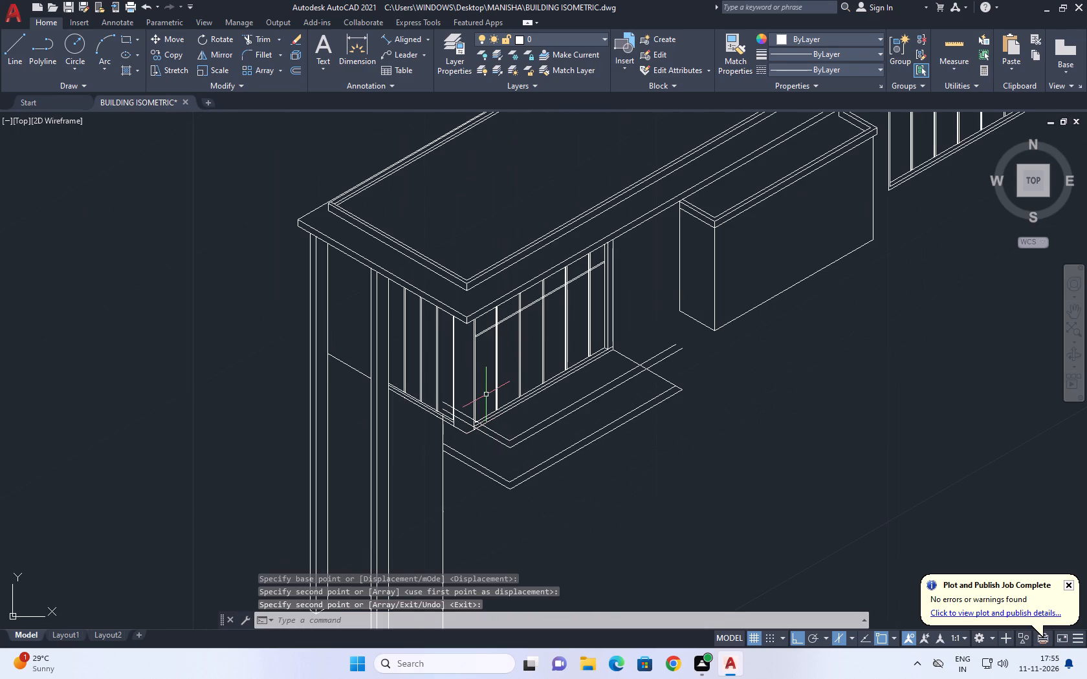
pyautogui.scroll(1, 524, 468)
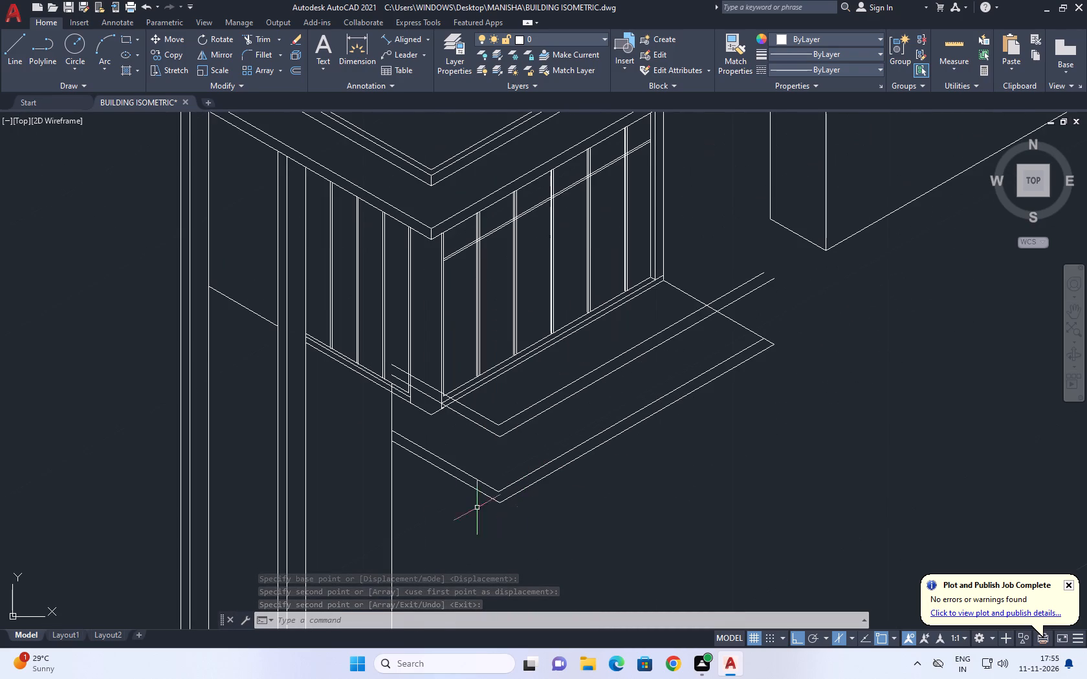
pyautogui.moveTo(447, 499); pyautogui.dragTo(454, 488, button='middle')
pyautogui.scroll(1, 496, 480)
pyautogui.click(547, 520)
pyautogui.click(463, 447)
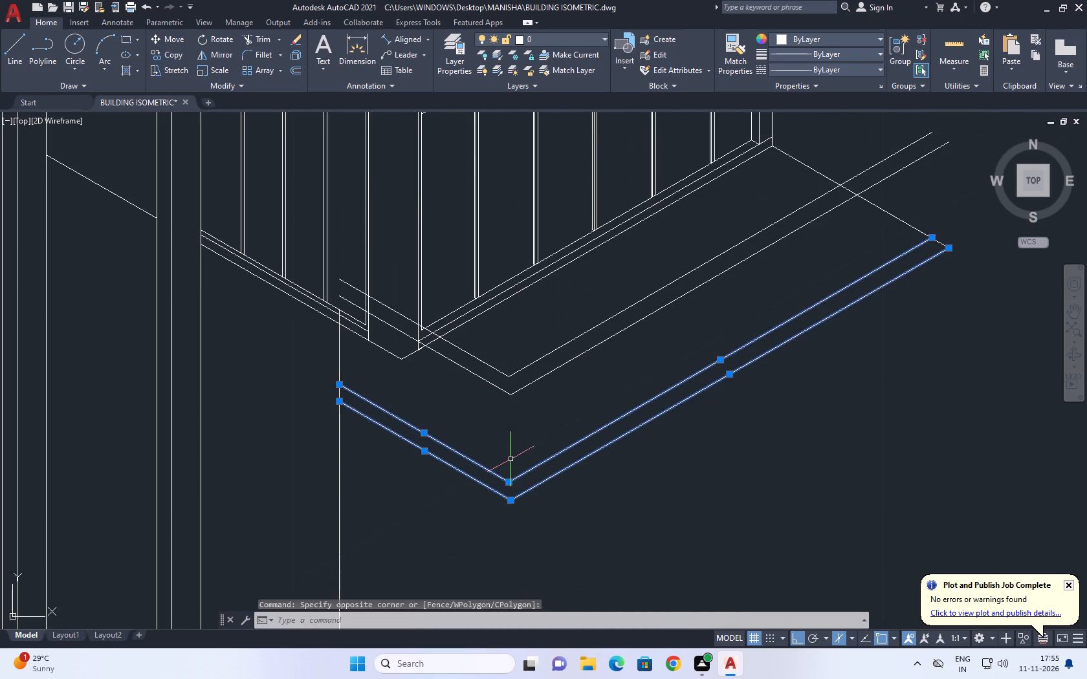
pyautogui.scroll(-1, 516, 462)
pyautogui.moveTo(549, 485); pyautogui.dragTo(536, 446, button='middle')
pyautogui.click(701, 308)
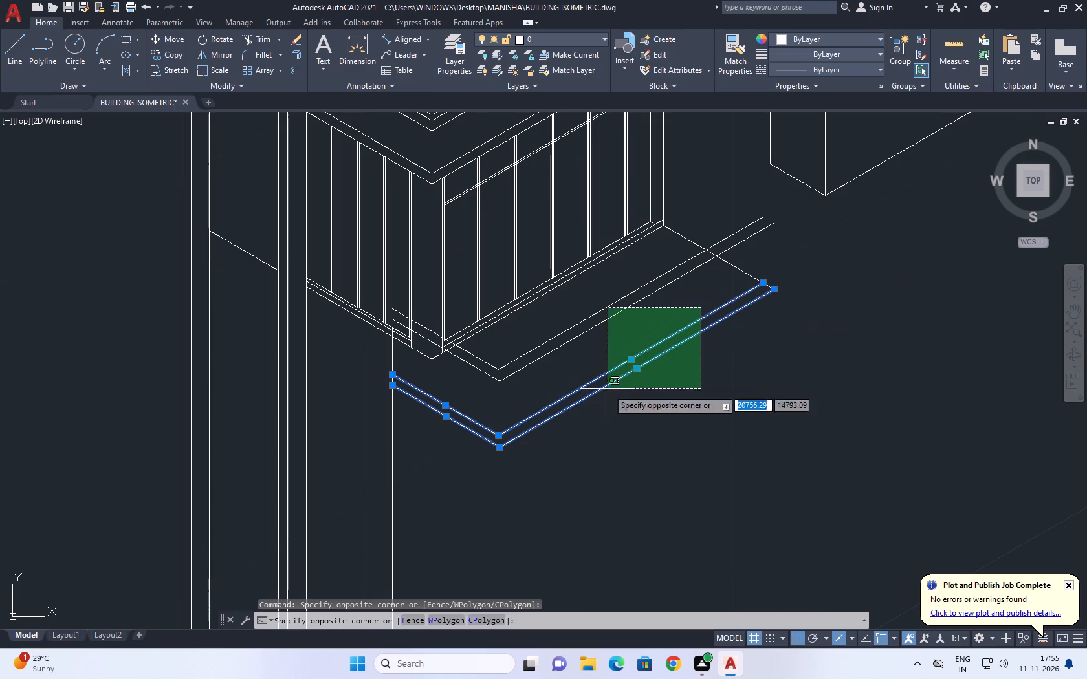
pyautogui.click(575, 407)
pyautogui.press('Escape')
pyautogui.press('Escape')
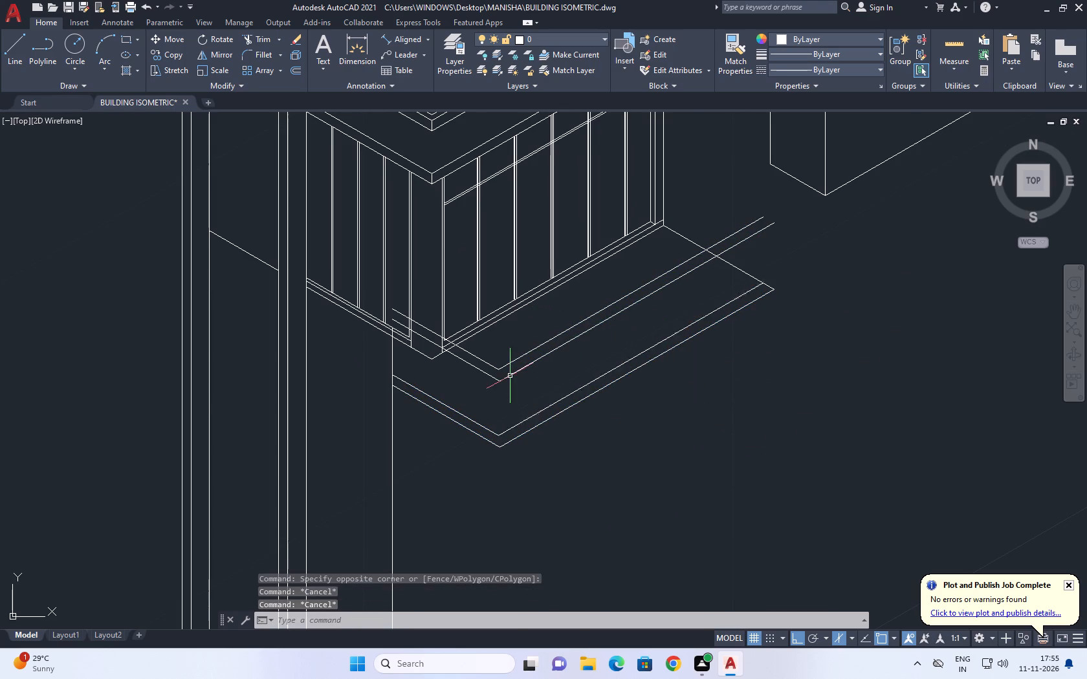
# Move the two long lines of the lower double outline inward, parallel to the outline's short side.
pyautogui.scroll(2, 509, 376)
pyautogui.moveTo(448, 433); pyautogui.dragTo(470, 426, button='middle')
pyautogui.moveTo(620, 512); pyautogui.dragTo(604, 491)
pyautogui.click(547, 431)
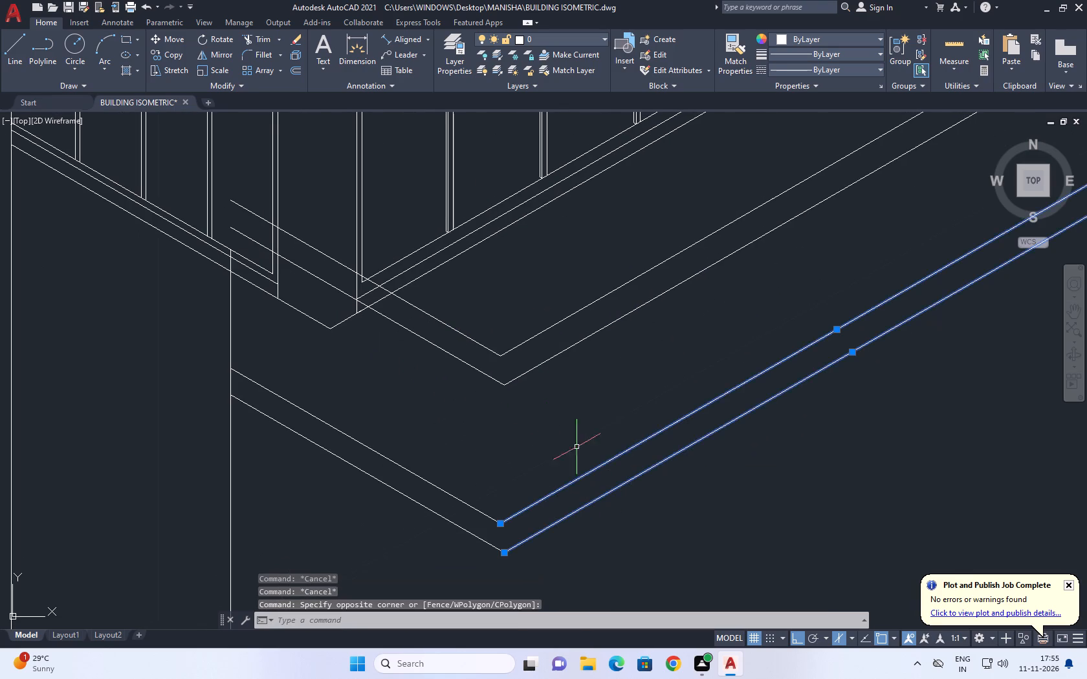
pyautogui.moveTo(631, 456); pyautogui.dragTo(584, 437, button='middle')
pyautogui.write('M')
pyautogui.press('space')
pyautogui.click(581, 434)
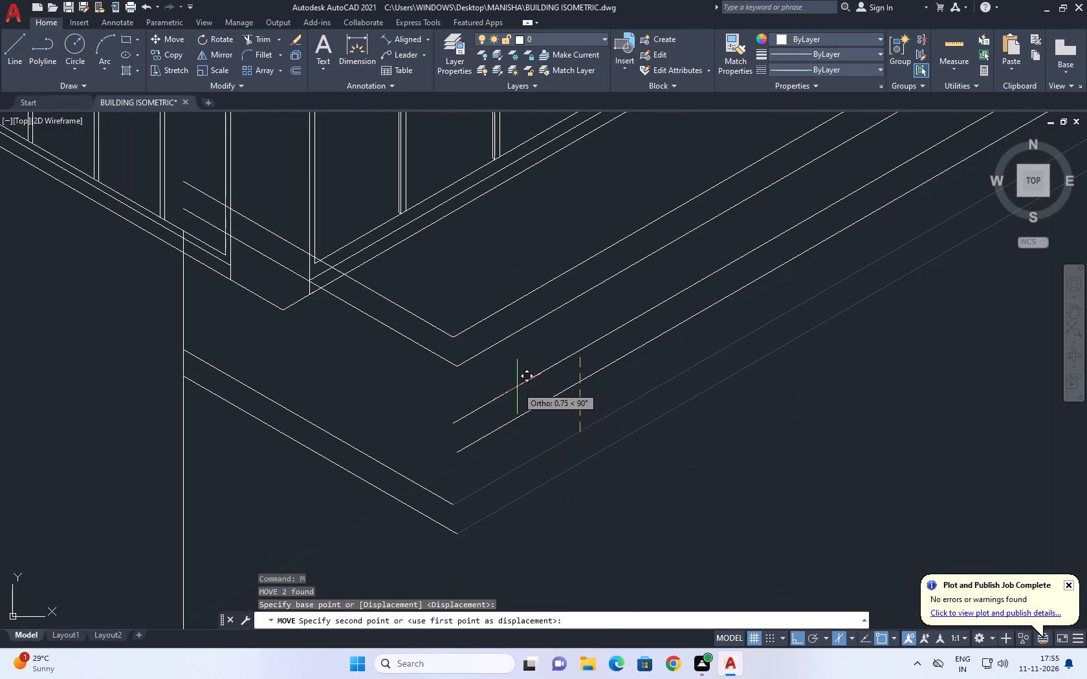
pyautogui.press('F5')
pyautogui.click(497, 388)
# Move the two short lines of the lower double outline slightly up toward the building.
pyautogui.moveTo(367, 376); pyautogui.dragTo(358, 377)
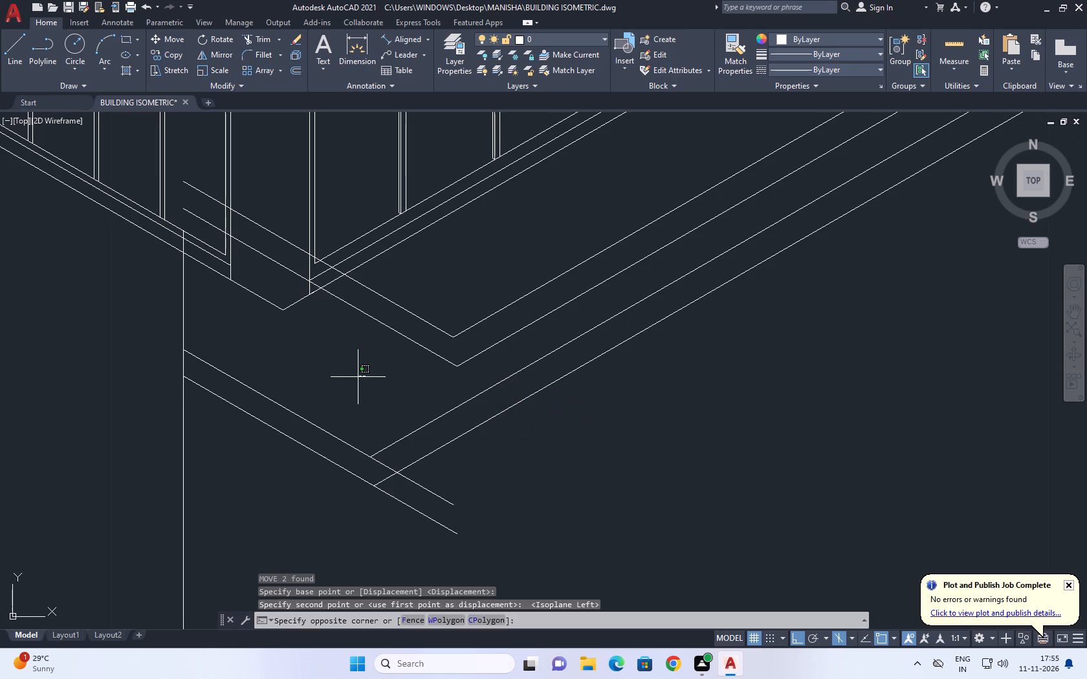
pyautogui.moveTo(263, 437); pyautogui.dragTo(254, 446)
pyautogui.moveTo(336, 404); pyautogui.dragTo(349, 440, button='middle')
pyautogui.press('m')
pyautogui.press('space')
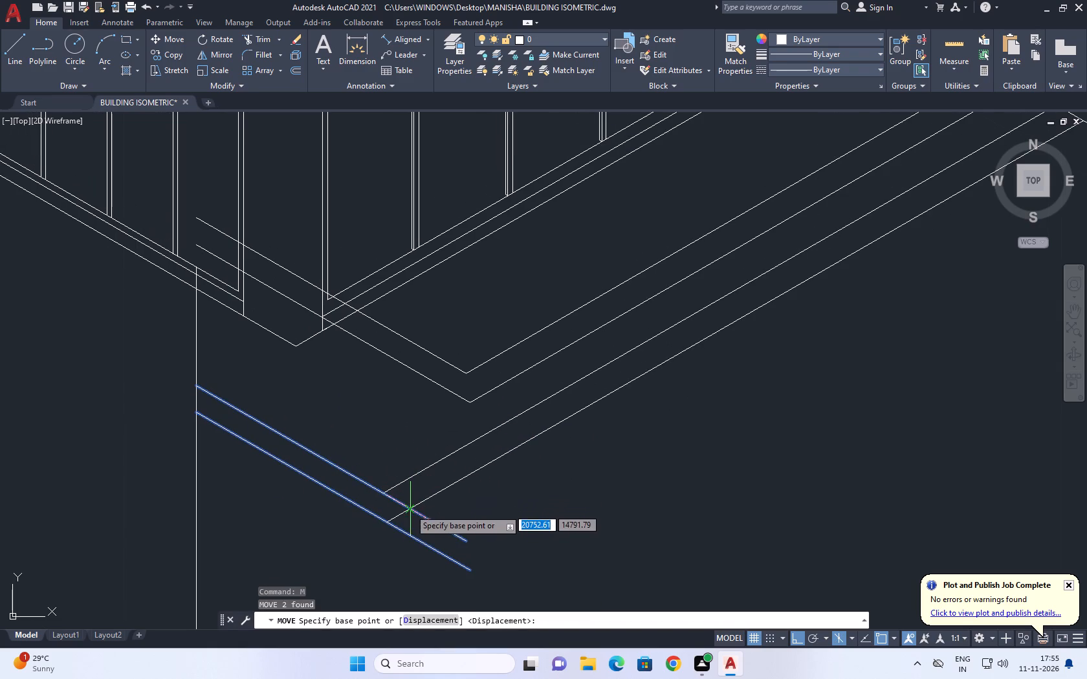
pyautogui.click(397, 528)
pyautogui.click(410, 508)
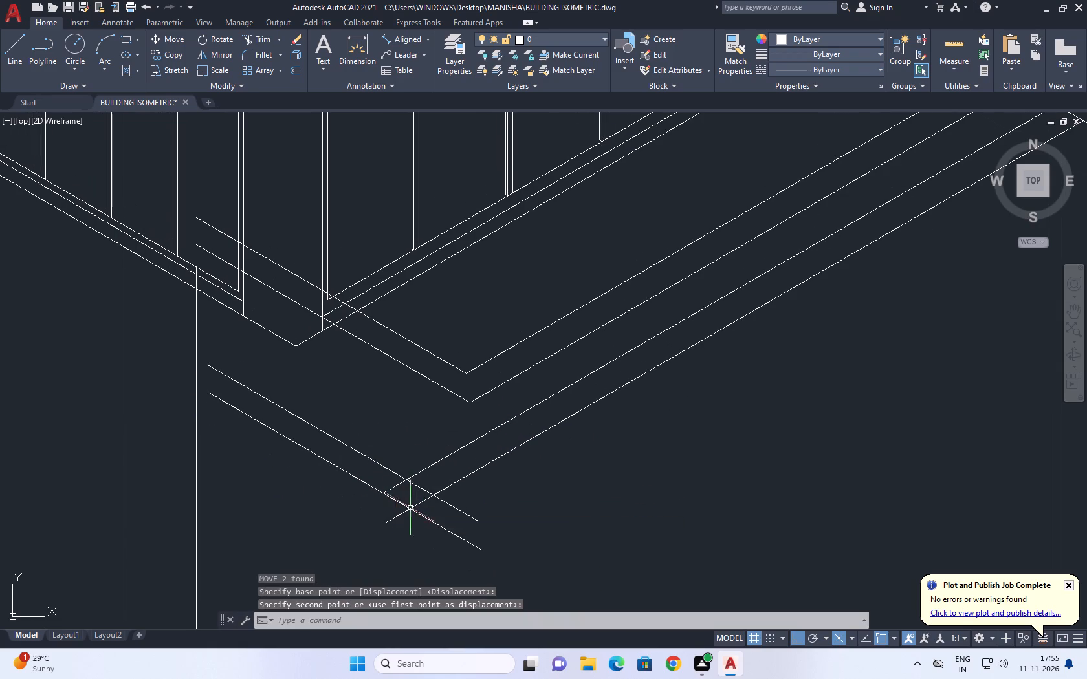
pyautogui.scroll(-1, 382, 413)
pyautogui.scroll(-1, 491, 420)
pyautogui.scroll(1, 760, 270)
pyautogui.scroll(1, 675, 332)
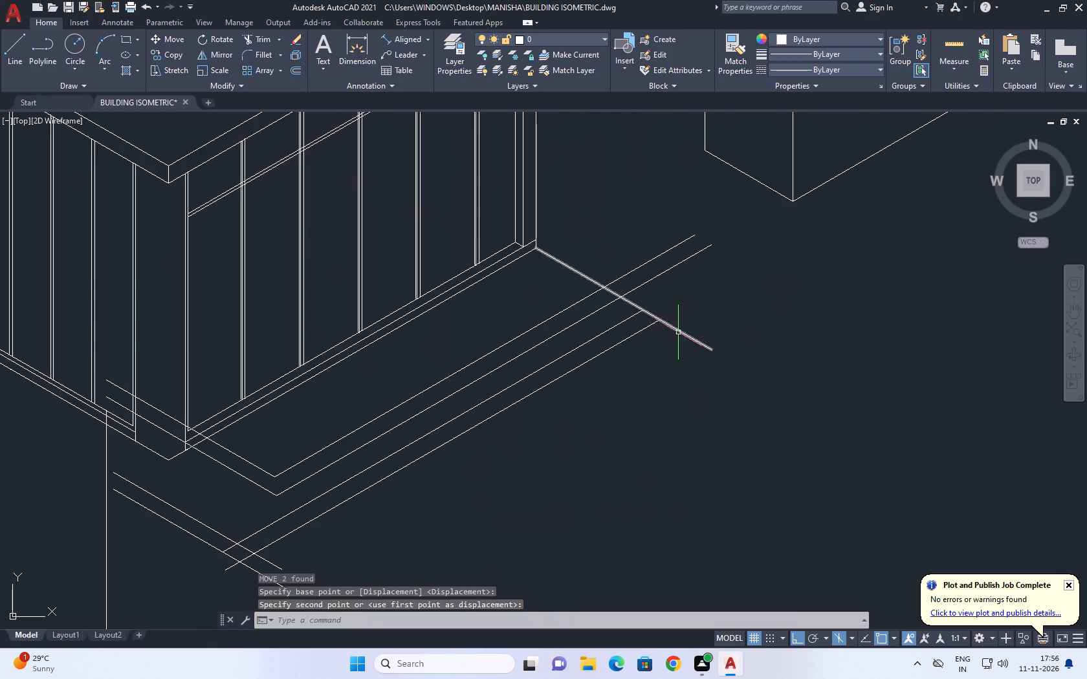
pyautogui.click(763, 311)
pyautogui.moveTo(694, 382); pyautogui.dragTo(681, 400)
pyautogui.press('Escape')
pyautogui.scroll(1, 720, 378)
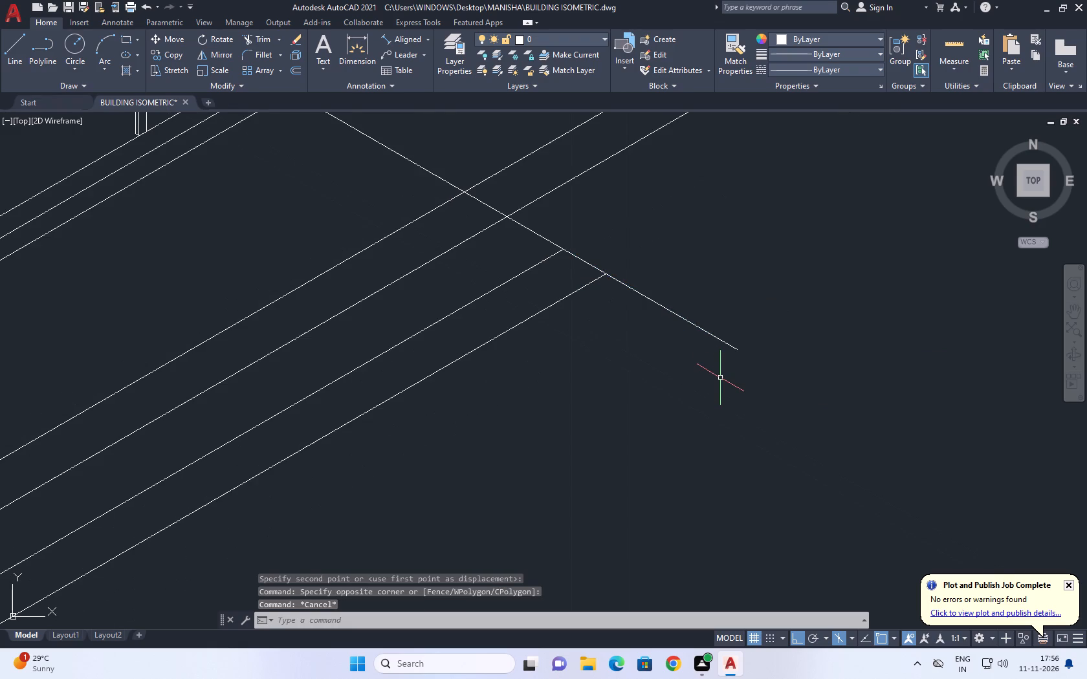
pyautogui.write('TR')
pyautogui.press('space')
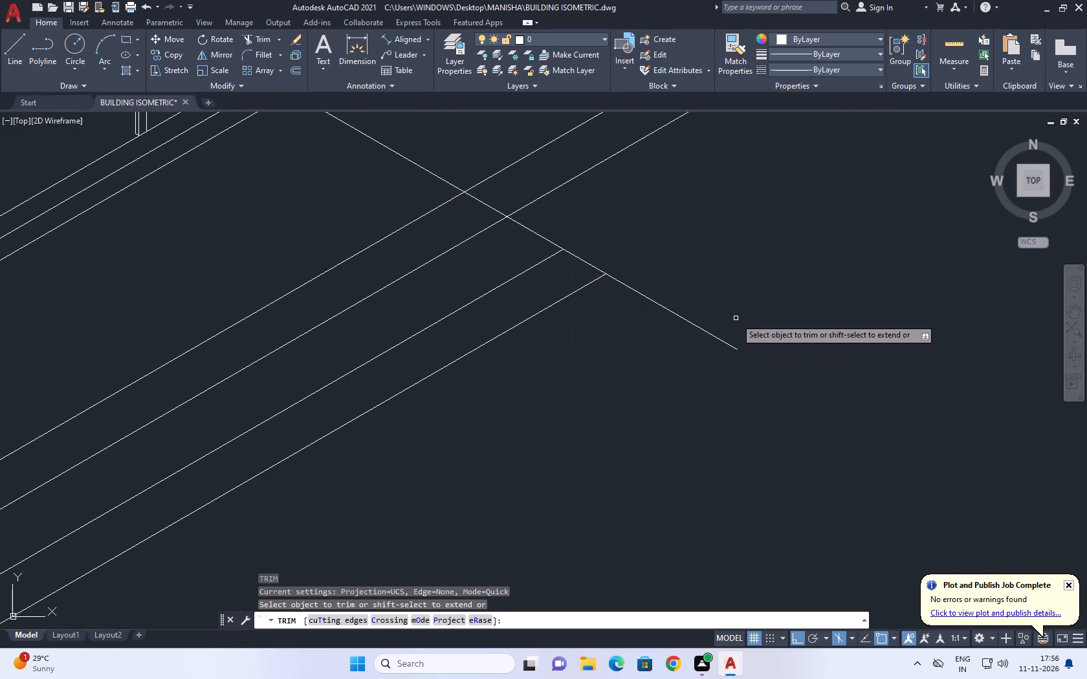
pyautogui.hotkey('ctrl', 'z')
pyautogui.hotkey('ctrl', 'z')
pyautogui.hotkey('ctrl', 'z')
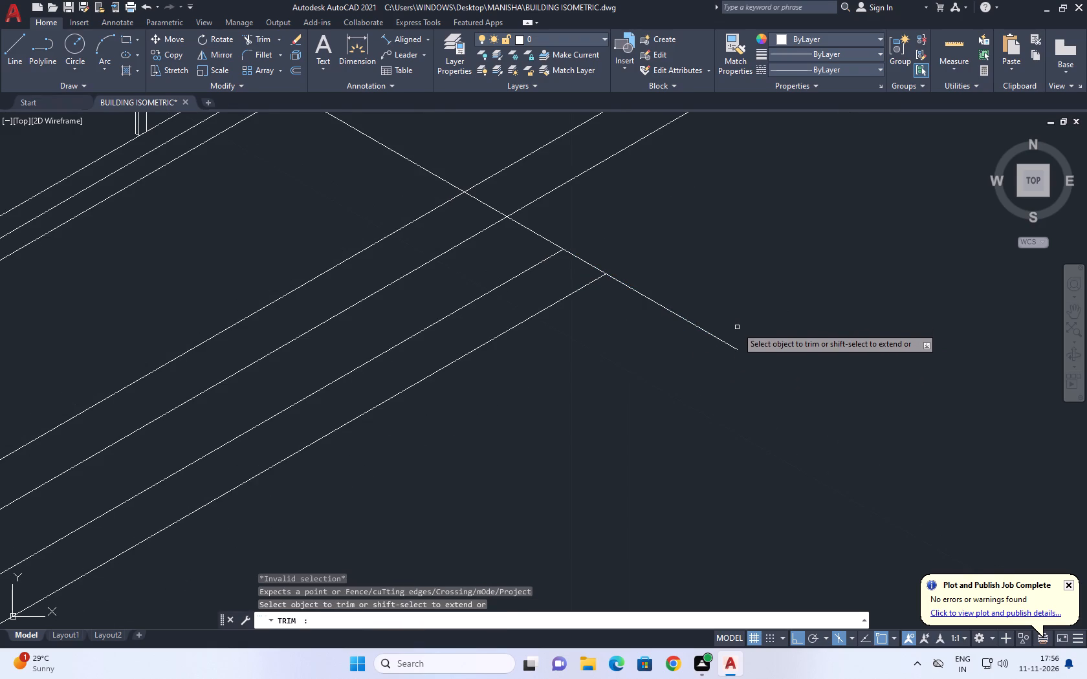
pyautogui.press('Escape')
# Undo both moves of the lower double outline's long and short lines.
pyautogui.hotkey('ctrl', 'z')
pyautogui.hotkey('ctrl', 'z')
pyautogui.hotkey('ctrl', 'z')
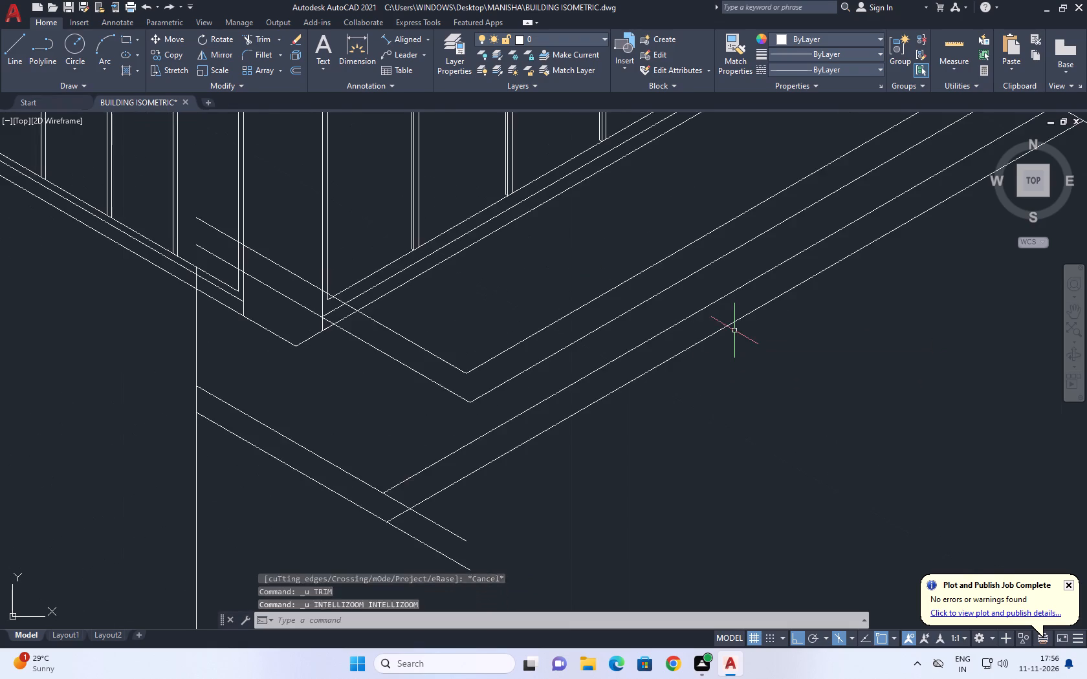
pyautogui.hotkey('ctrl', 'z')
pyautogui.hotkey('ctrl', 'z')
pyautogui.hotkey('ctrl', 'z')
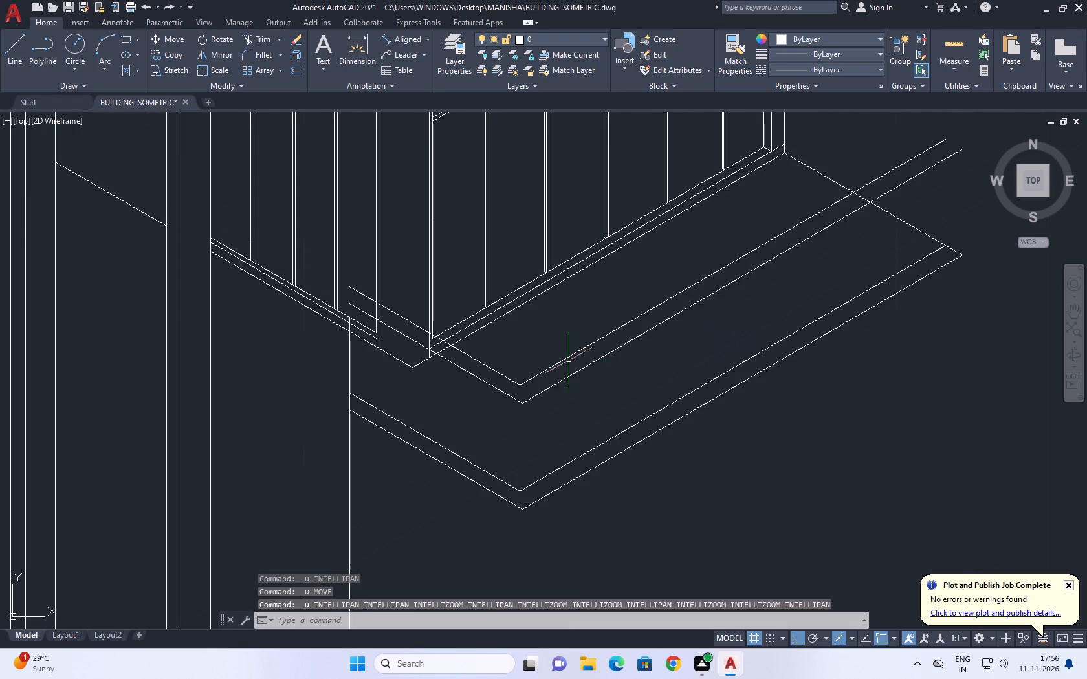
# Move the four lines of the raised double outline about 0.9 down toward the ground outline.
pyautogui.moveTo(621, 320); pyautogui.dragTo(538, 368, button='middle')
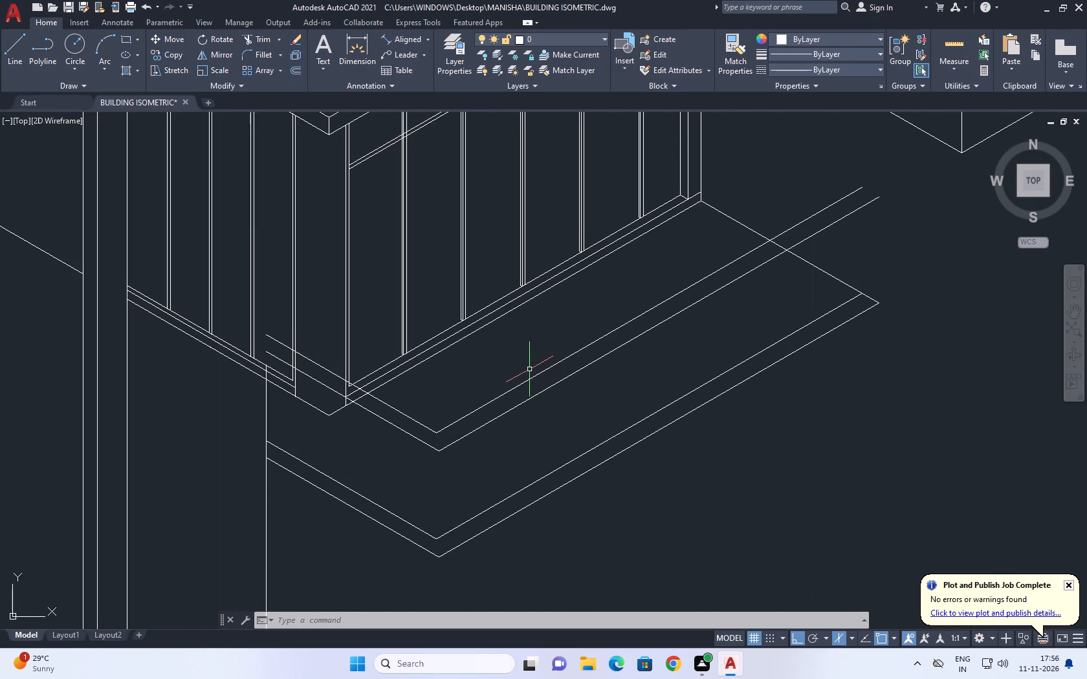
pyautogui.moveTo(408, 418); pyautogui.dragTo(455, 316, button='middle')
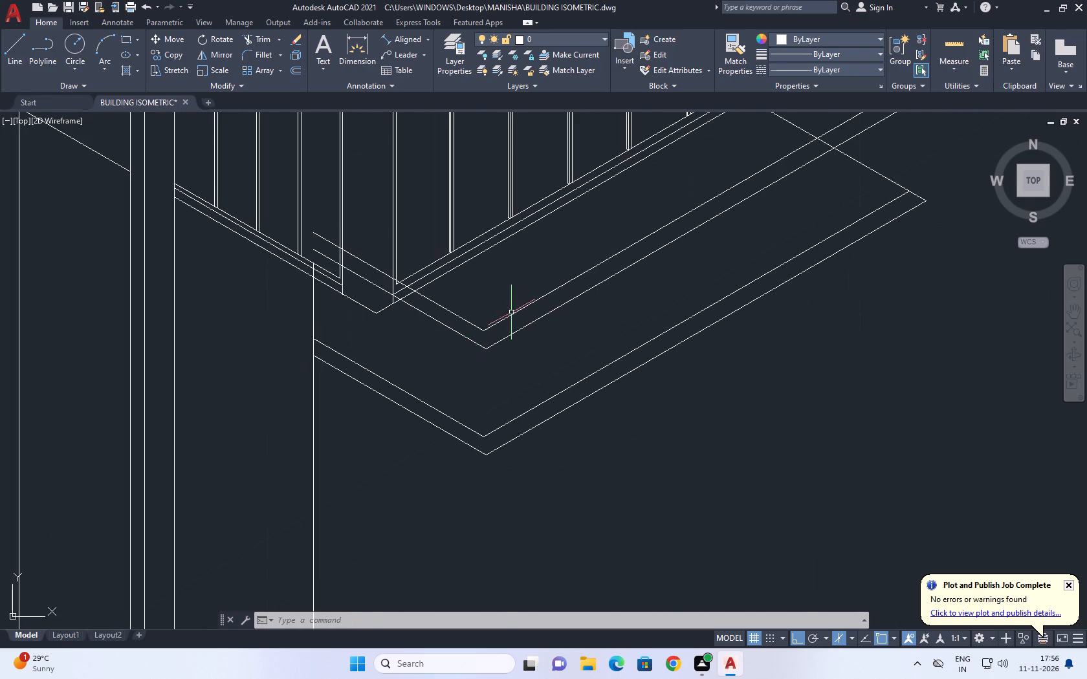
pyautogui.click(514, 309)
pyautogui.click(474, 352)
pyautogui.click(173, 46)
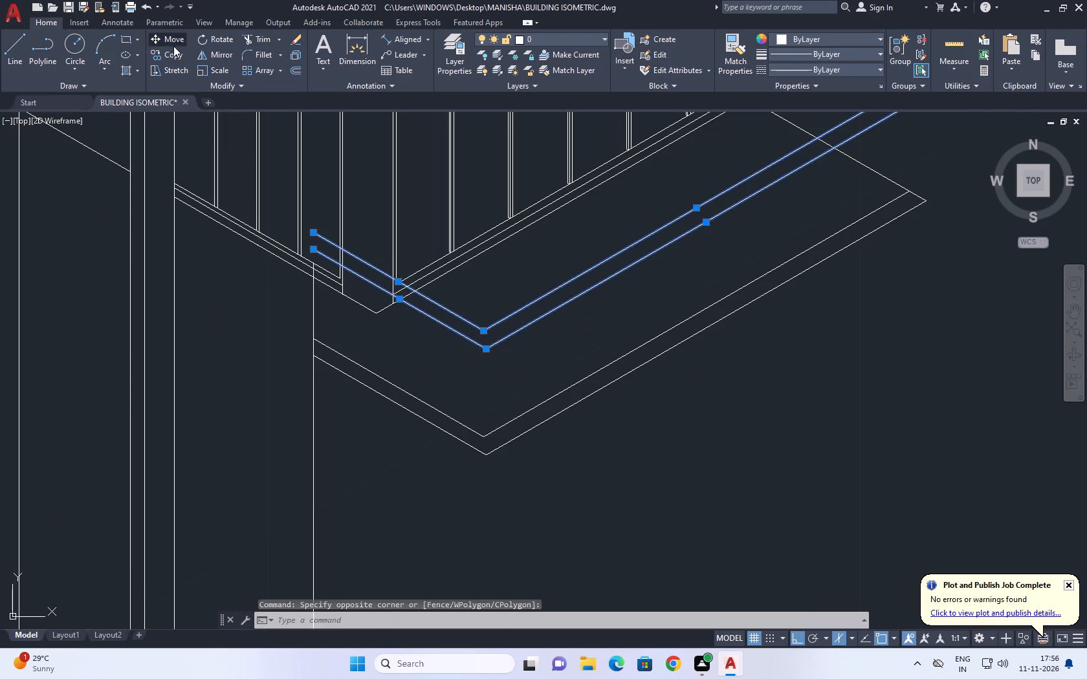
pyautogui.click(508, 358)
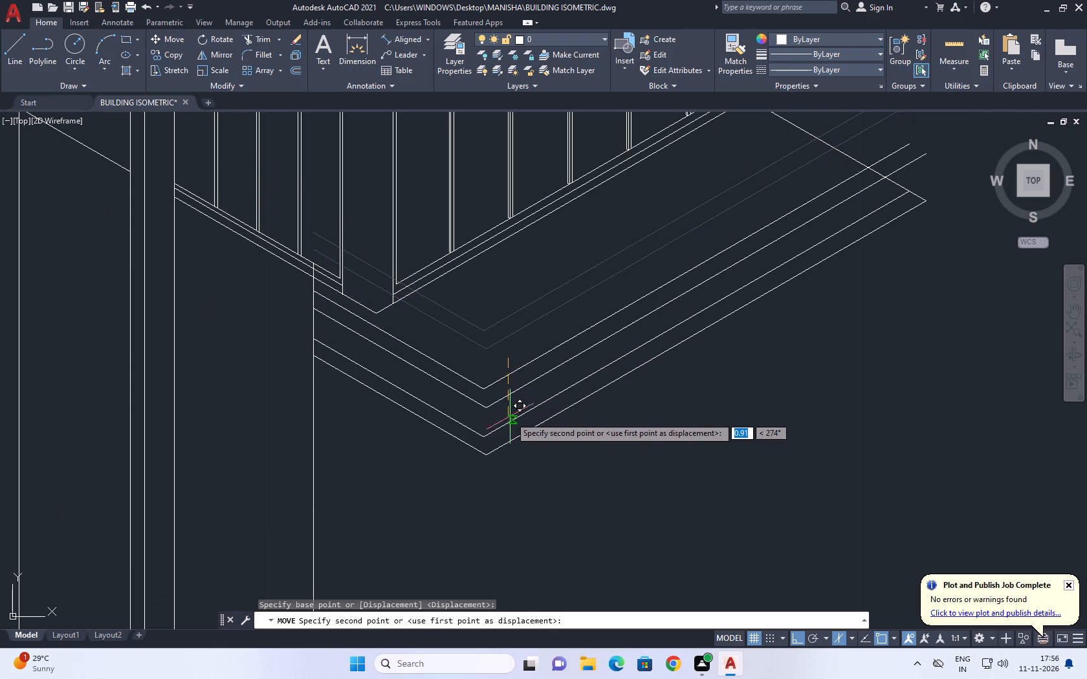
pyautogui.click(510, 418)
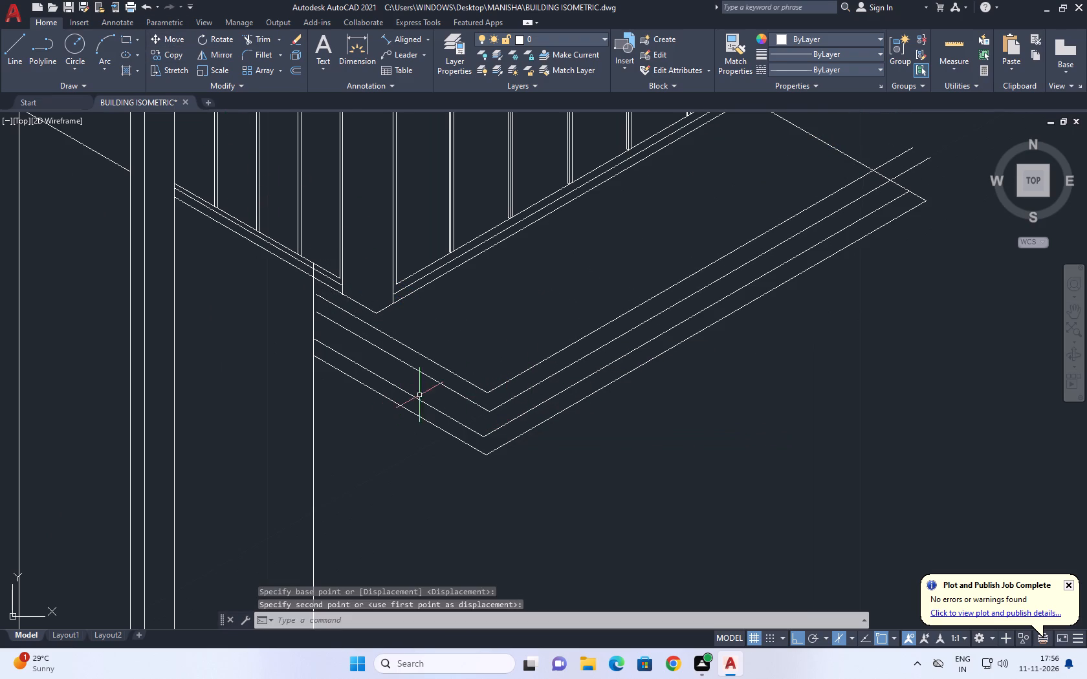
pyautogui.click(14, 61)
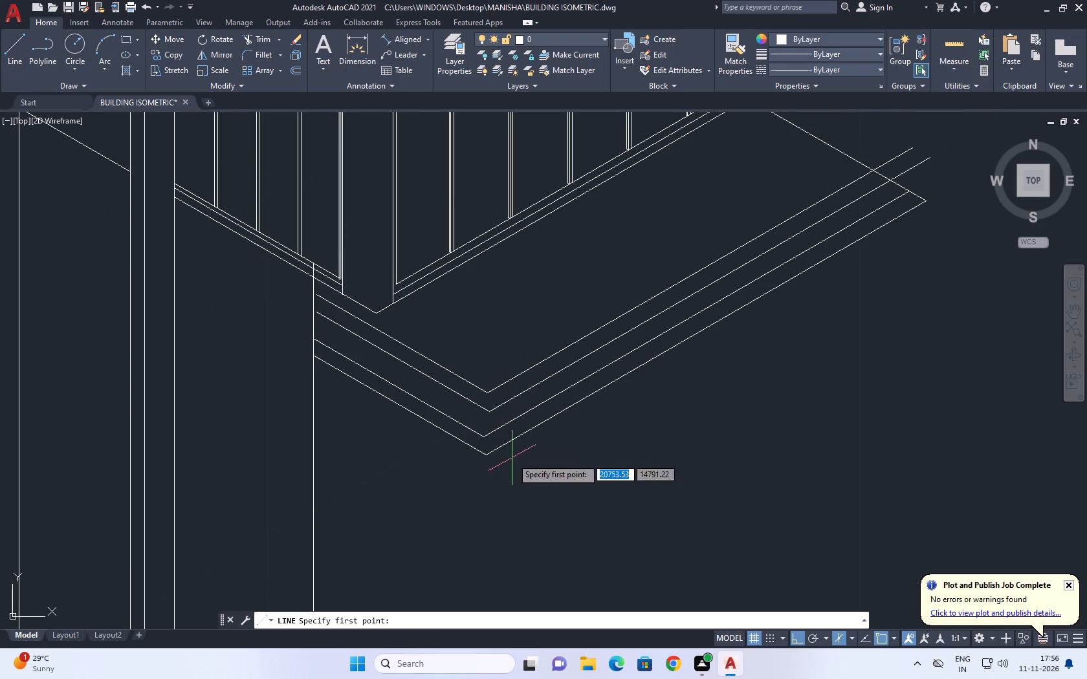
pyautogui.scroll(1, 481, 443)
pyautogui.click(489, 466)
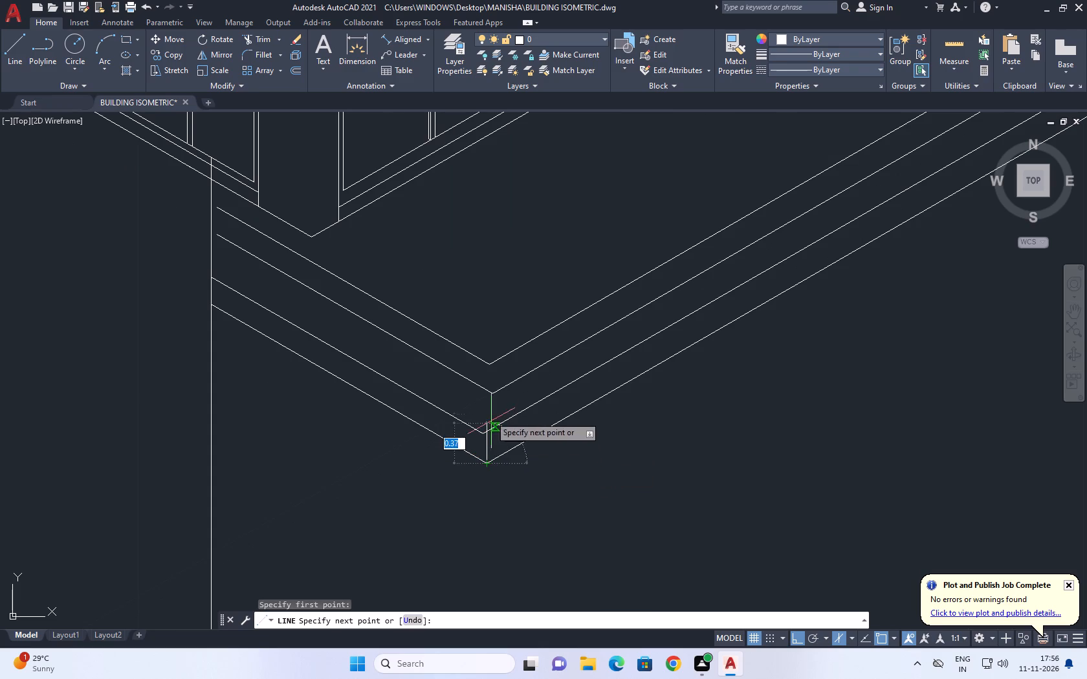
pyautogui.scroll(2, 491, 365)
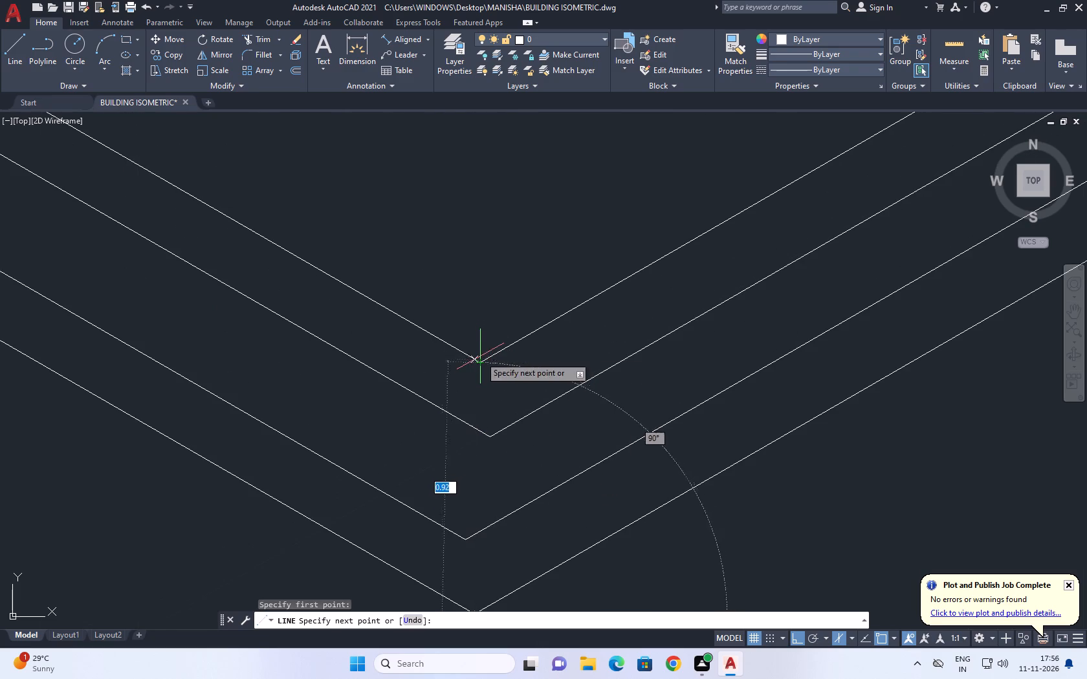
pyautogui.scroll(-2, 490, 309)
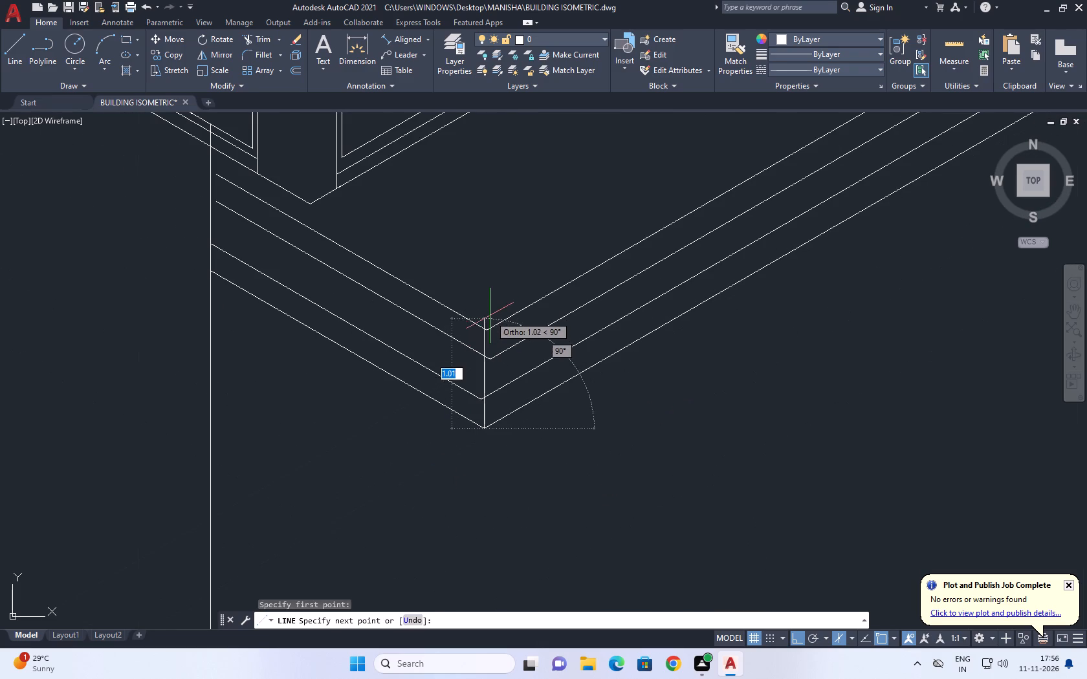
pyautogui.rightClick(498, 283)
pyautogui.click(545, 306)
# Erase the four middle lines: the raised outline's outer pair and the ground outline's inner pair.
pyautogui.scroll(1, 496, 401)
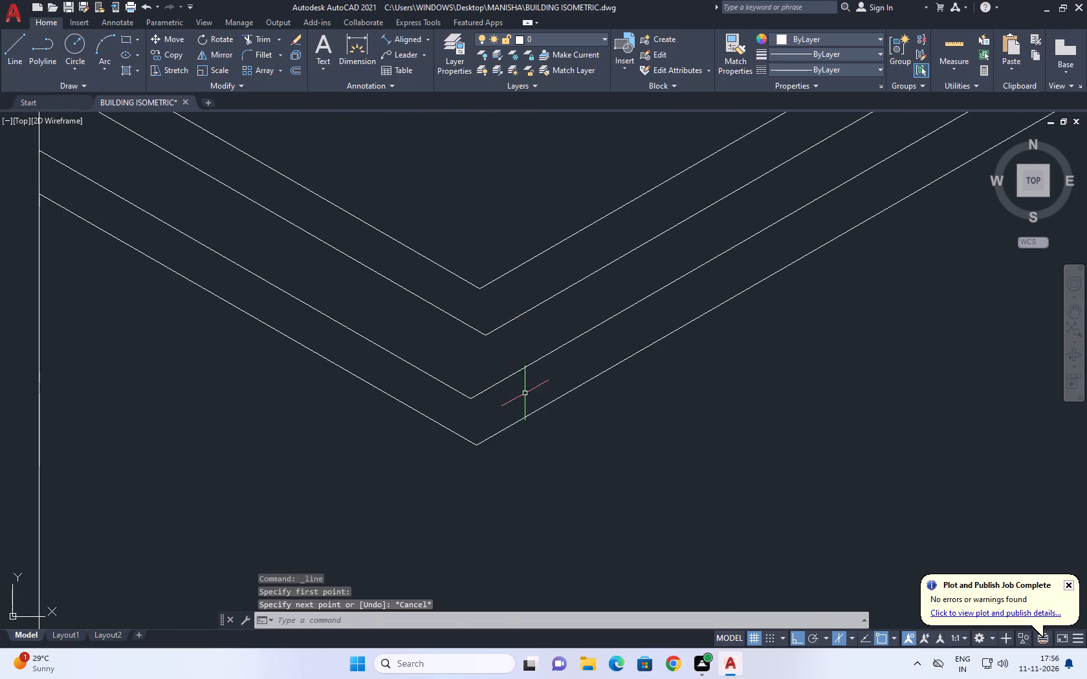
pyautogui.moveTo(528, 393); pyautogui.dragTo(529, 387)
pyautogui.click(497, 319)
pyautogui.scroll(-3, 439, 343)
pyautogui.scroll(3, 458, 346)
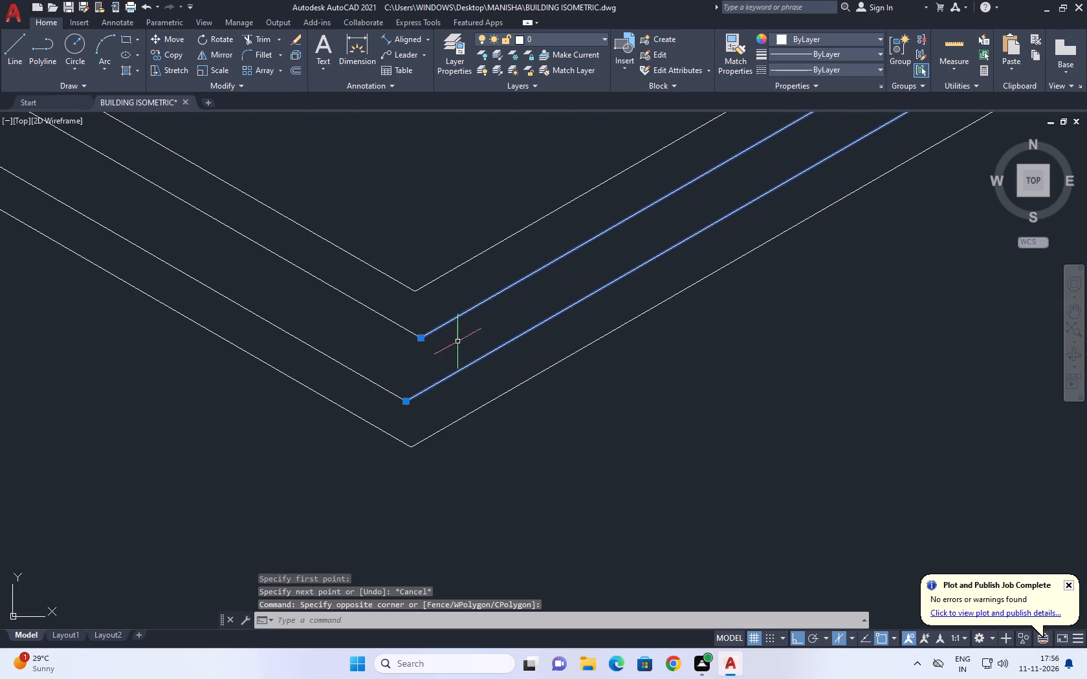
pyautogui.moveTo(428, 386); pyautogui.dragTo(421, 382)
pyautogui.click(366, 307)
pyautogui.click(338, 357)
pyautogui.click(321, 358)
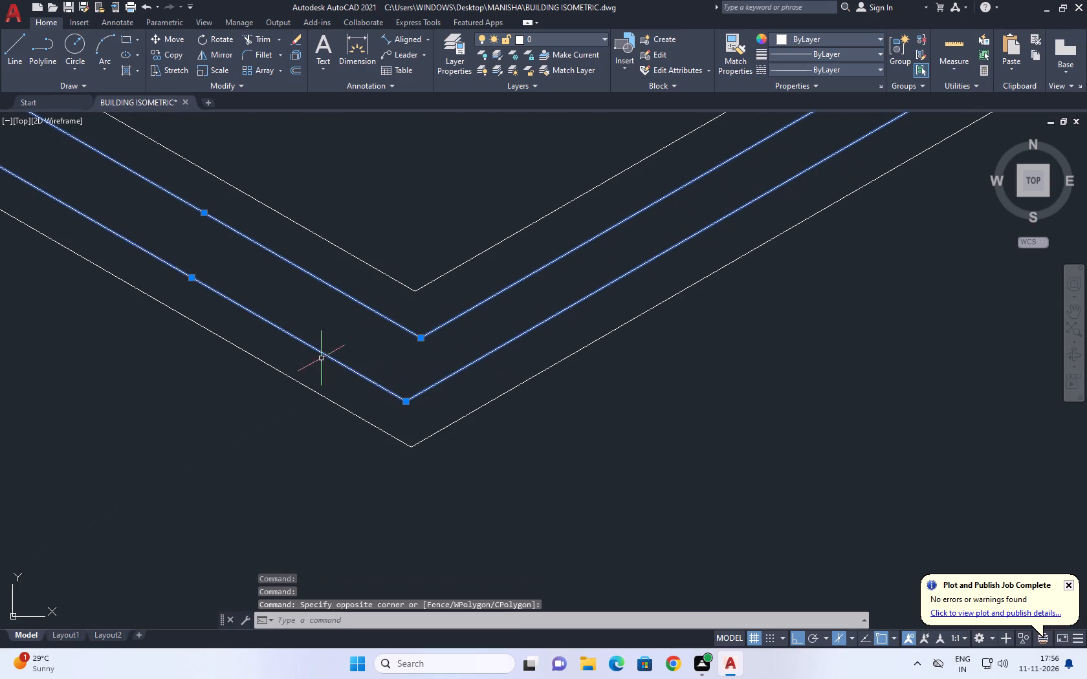
pyautogui.moveTo(446, 224); pyautogui.dragTo(441, 210, button='right')
pyautogui.click(490, 294)
# Move the two remaining single corner outlines together about 0.9 straight up toward the building base.
pyautogui.scroll(-4, 453, 318)
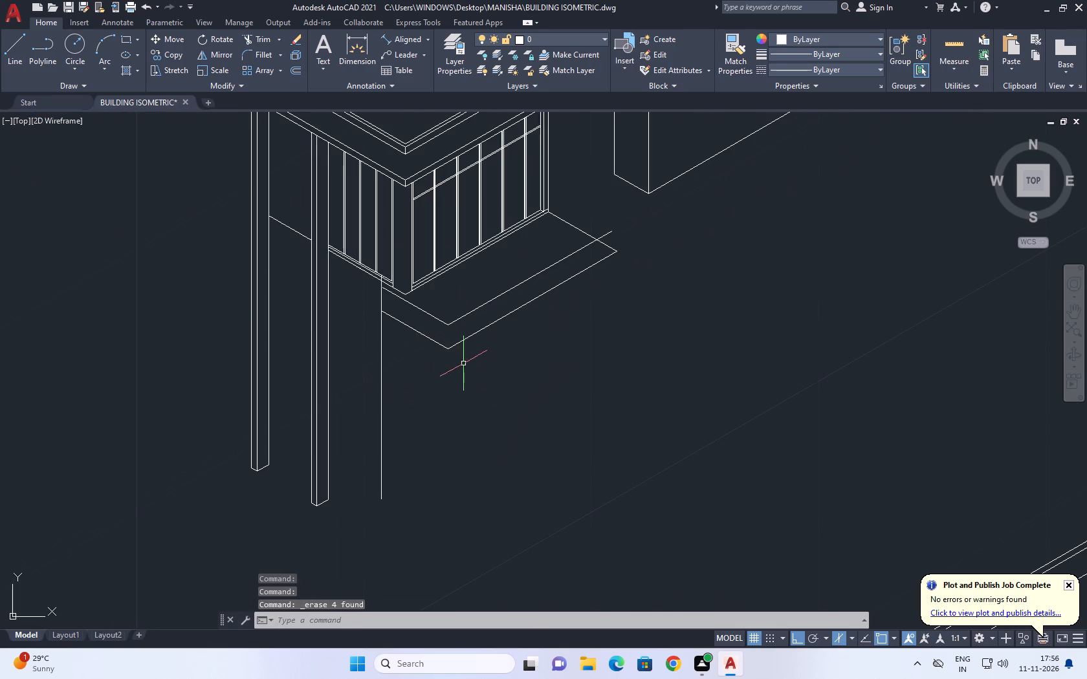
pyautogui.scroll(1, 398, 328)
pyautogui.moveTo(395, 323); pyautogui.dragTo(423, 374, button='middle')
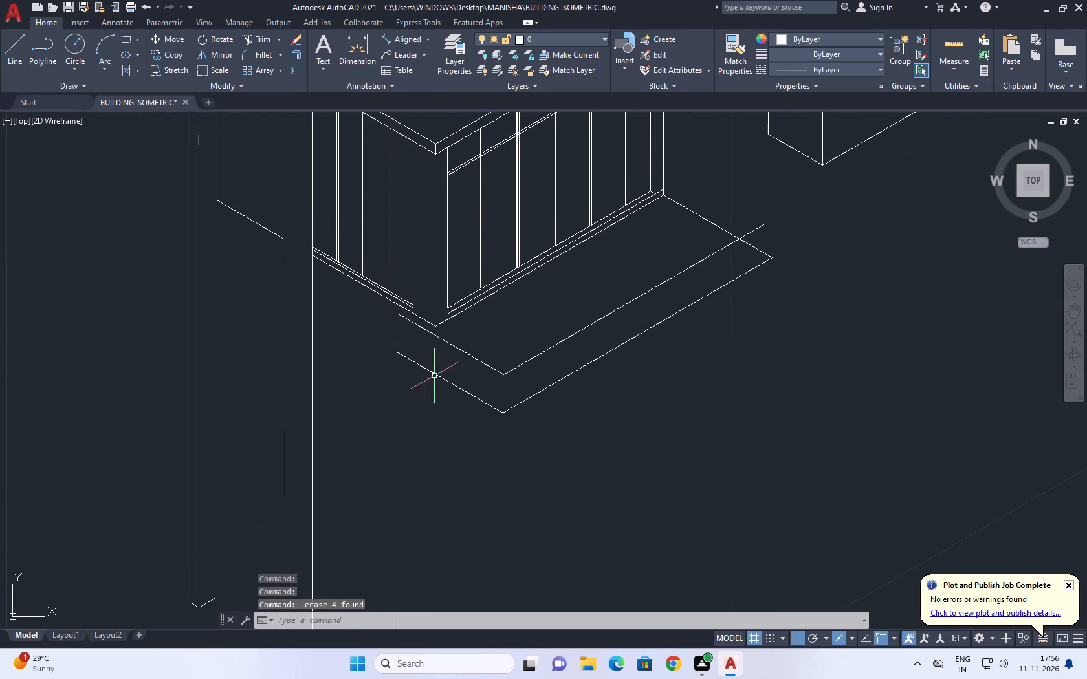
pyautogui.click(527, 325)
pyautogui.click(484, 434)
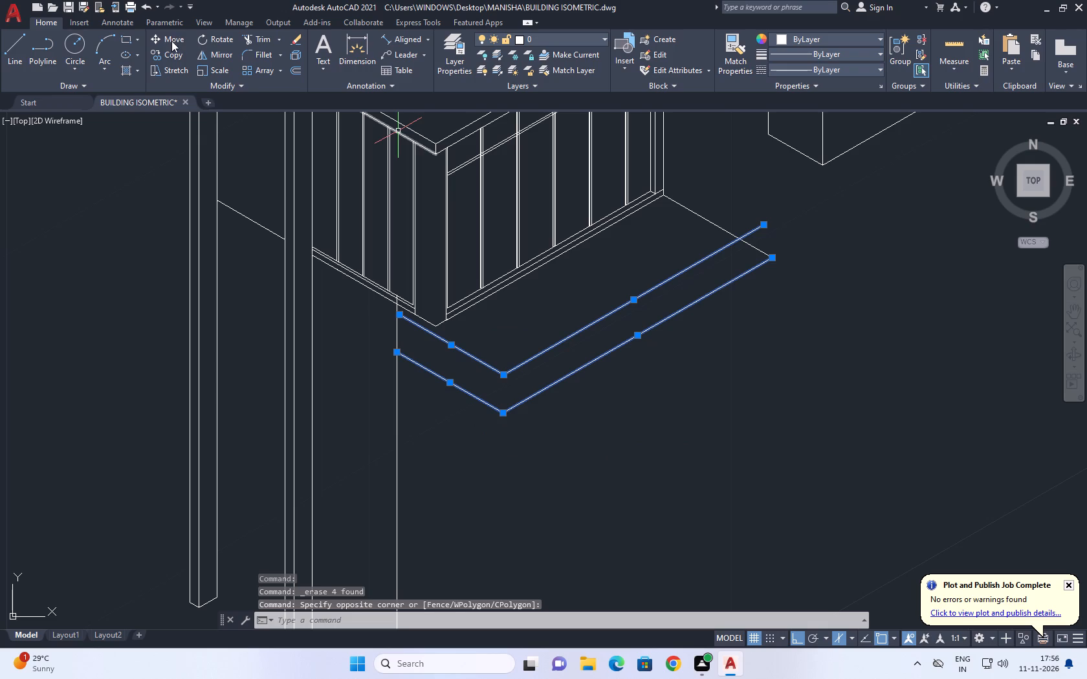
pyautogui.click(171, 42)
pyautogui.click(399, 317)
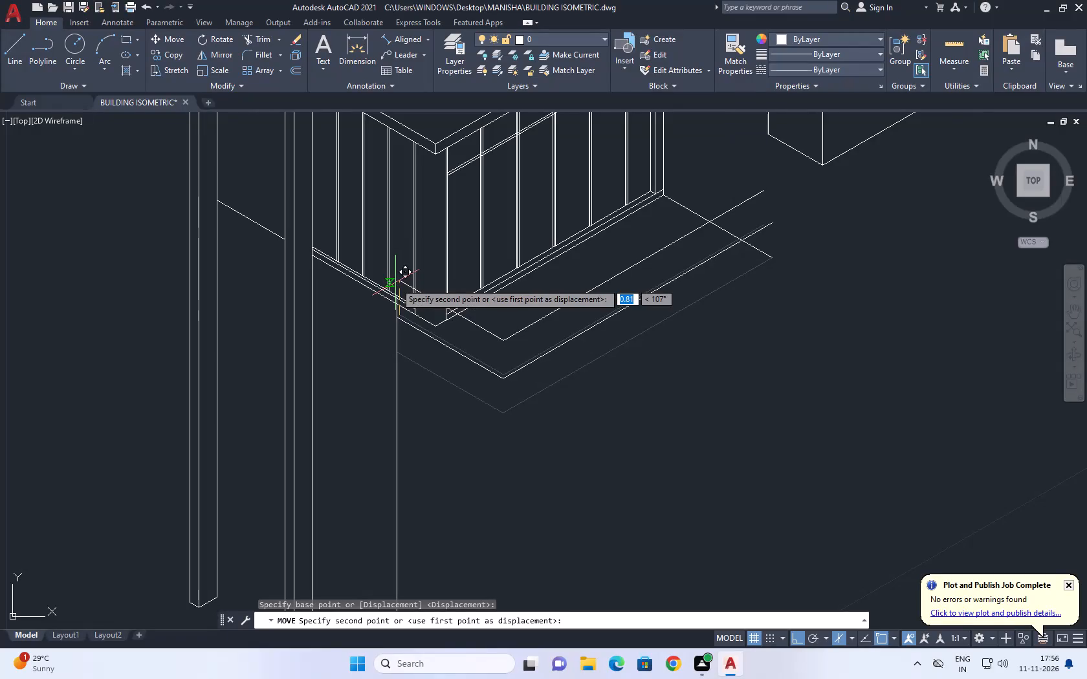
pyautogui.scroll(3, 391, 285)
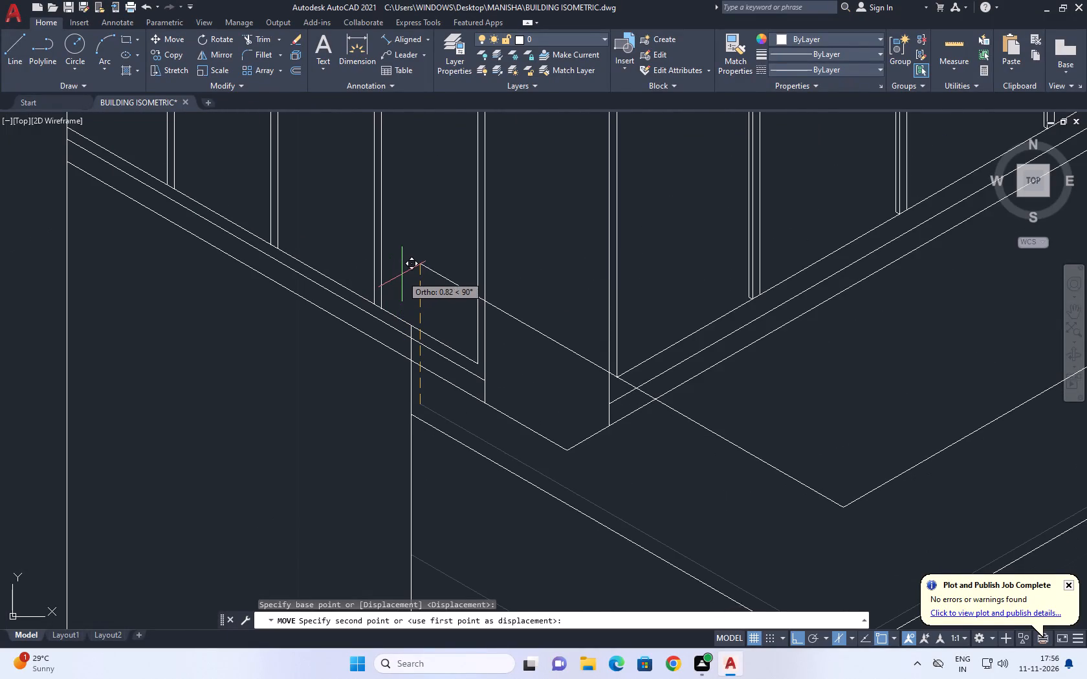
pyautogui.click(399, 265)
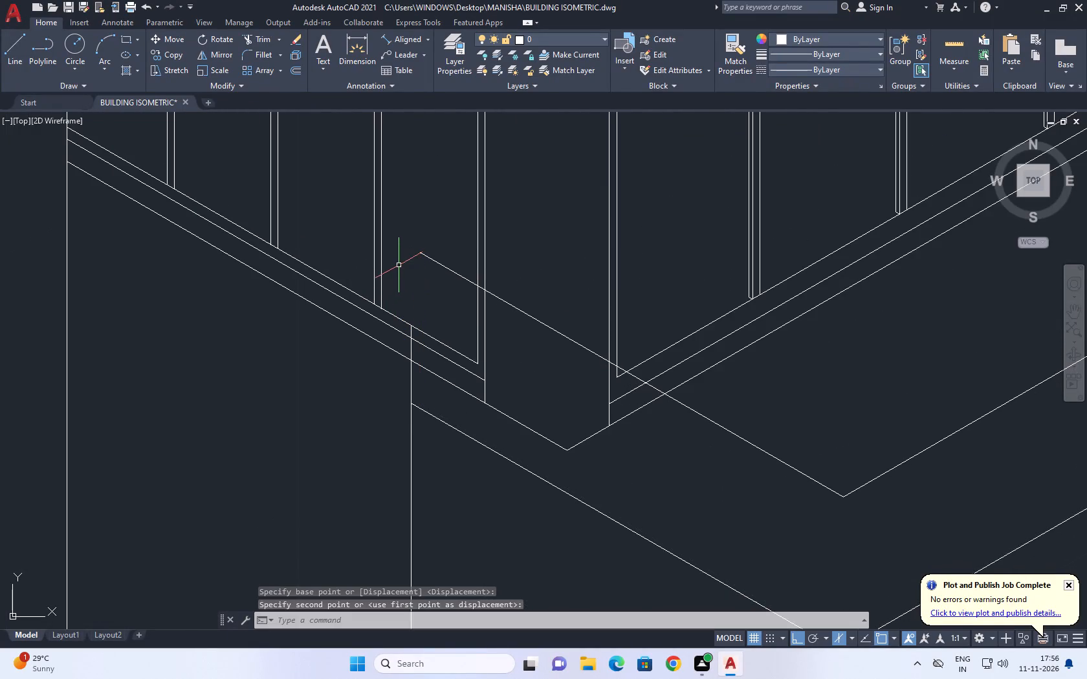
# Move the two lines of the upper corner outline about 0.3 down toward the lower outline.
pyautogui.scroll(-2, 426, 297)
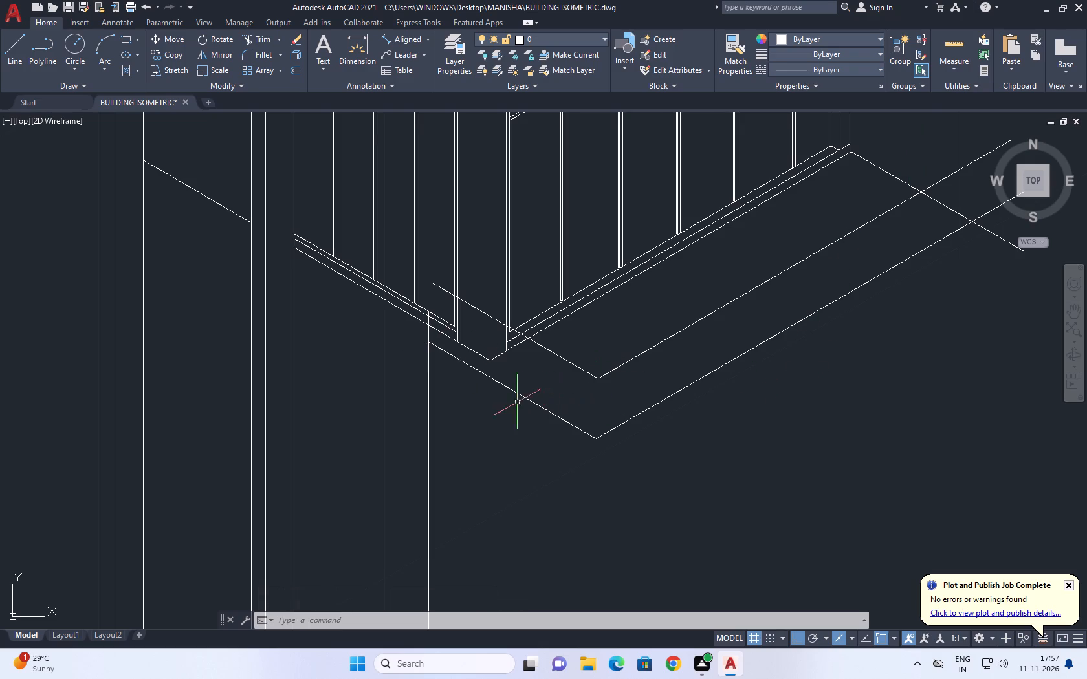
pyautogui.scroll(-1, 516, 402)
pyautogui.moveTo(560, 394); pyautogui.dragTo(554, 386)
pyautogui.click(528, 354)
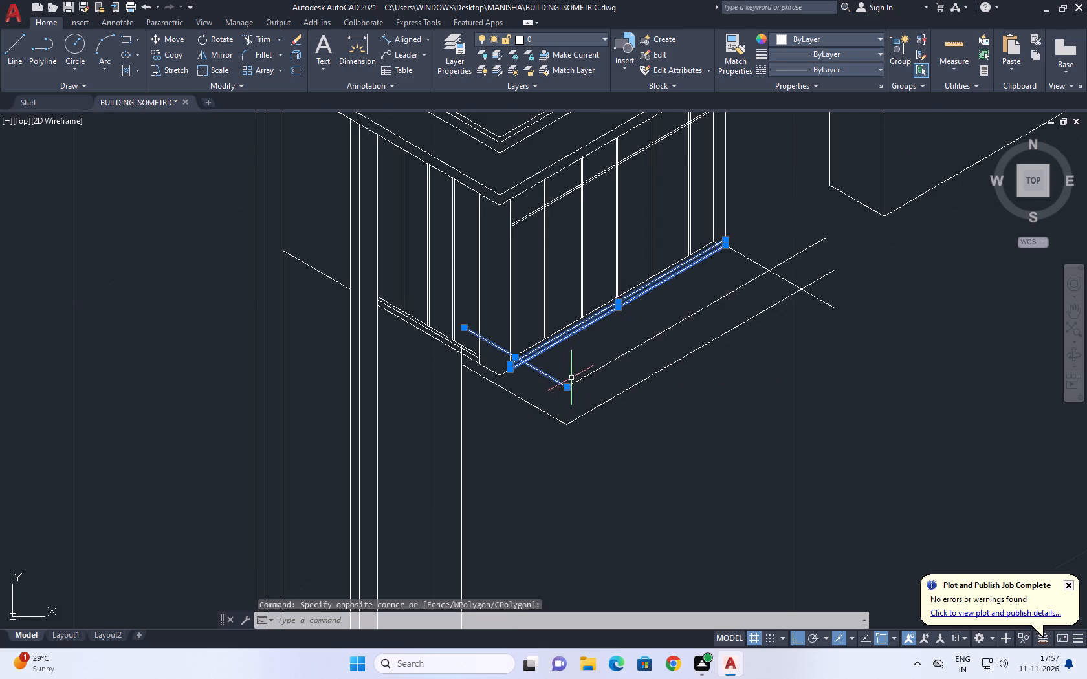
pyautogui.scroll(2, 571, 378)
pyautogui.press('Escape')
pyautogui.moveTo(583, 400); pyautogui.dragTo(550, 380)
pyautogui.moveTo(520, 370); pyautogui.dragTo(514, 367)
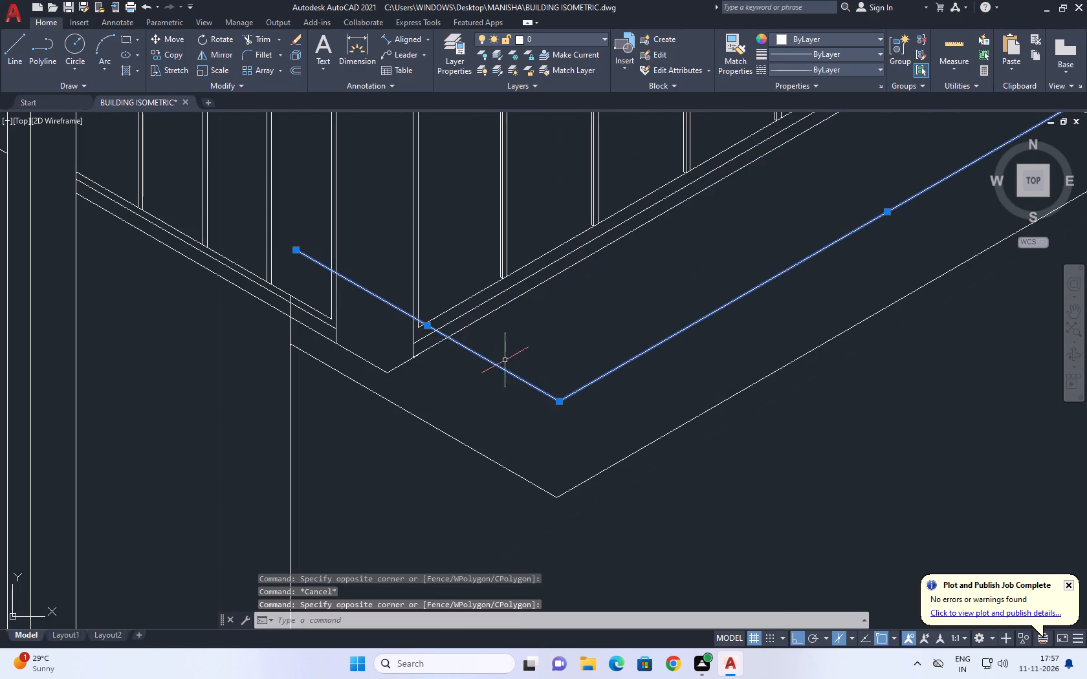
pyautogui.press('m')
pyautogui.press('space')
pyautogui.scroll(1, 588, 440)
pyautogui.click(582, 420)
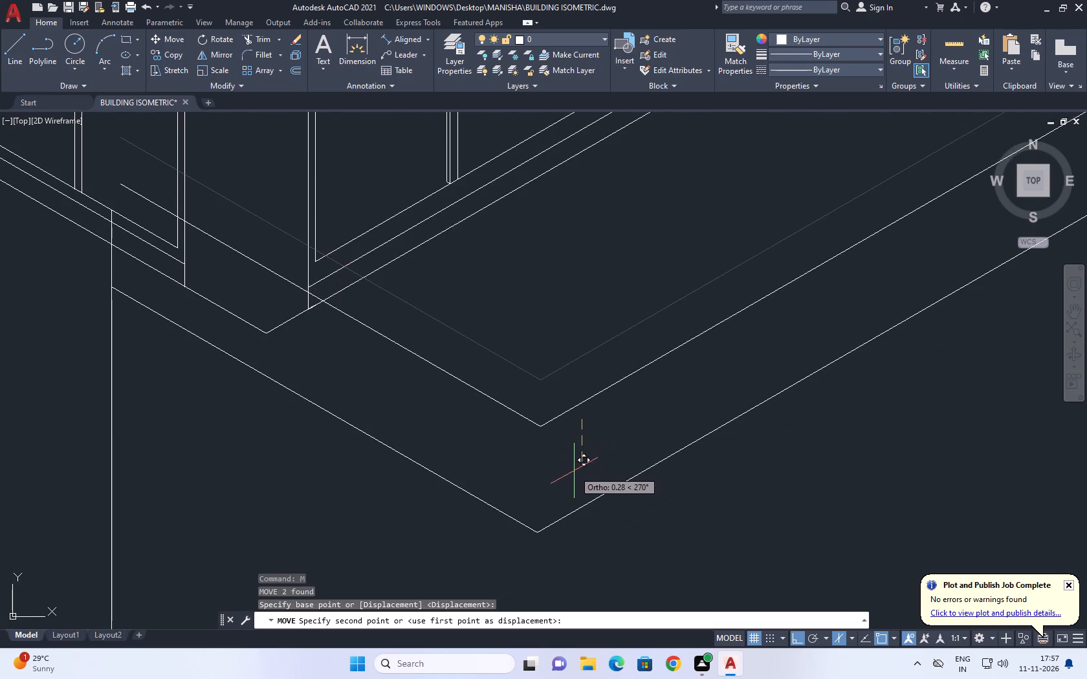
pyautogui.click(571, 479)
# Draw a vertical line from the lower outline's front corner up past the upper outline's corner.
pyautogui.press('l')
pyautogui.press('space')
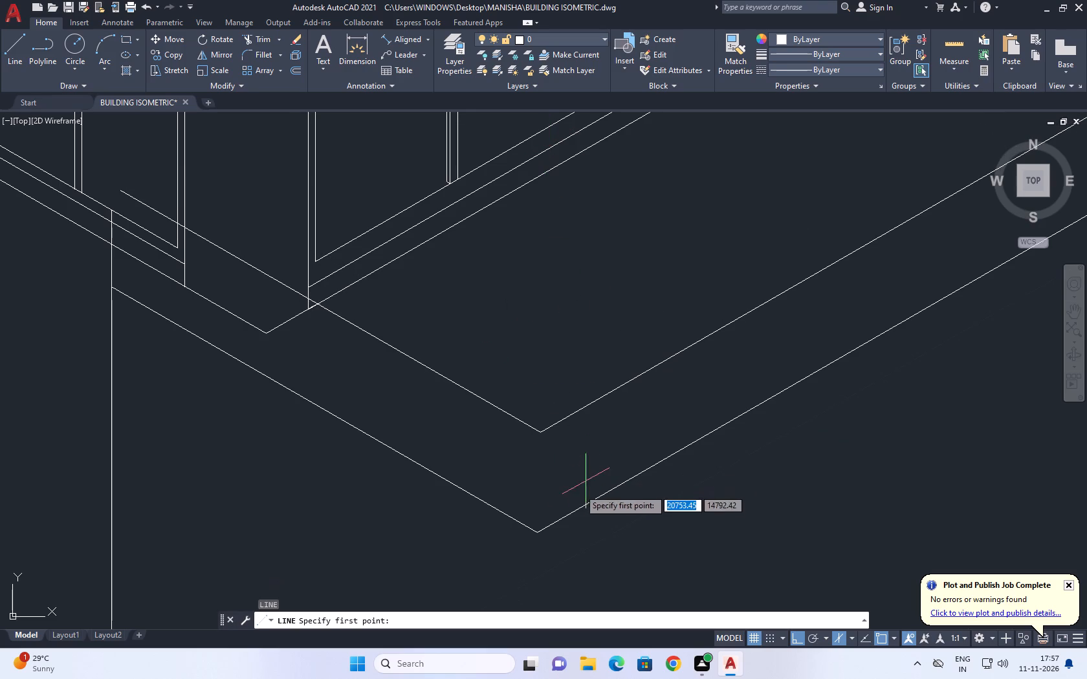
pyautogui.moveTo(540, 532); pyautogui.dragTo(540, 526)
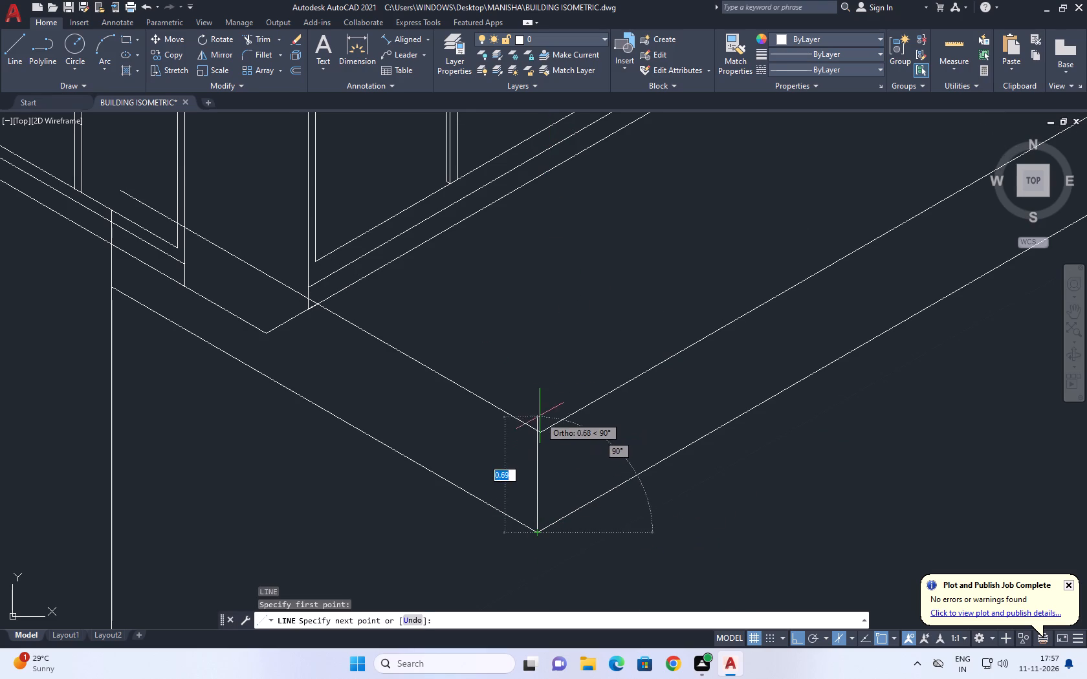
pyautogui.click(538, 404)
pyautogui.press('space')
# Extend the right-hand line of the upper corner outline to the new vertical line.
pyautogui.scroll(2, 546, 489)
pyautogui.scroll(3, 519, 369)
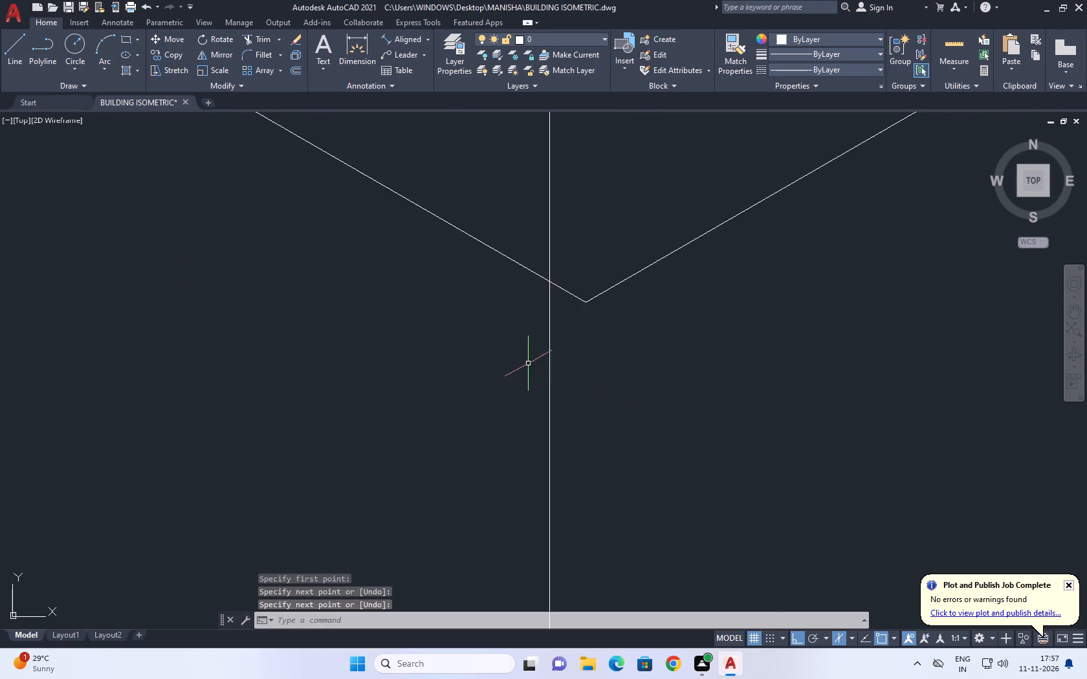
pyautogui.moveTo(584, 332); pyautogui.dragTo(564, 390, button='middle')
pyautogui.press('r')
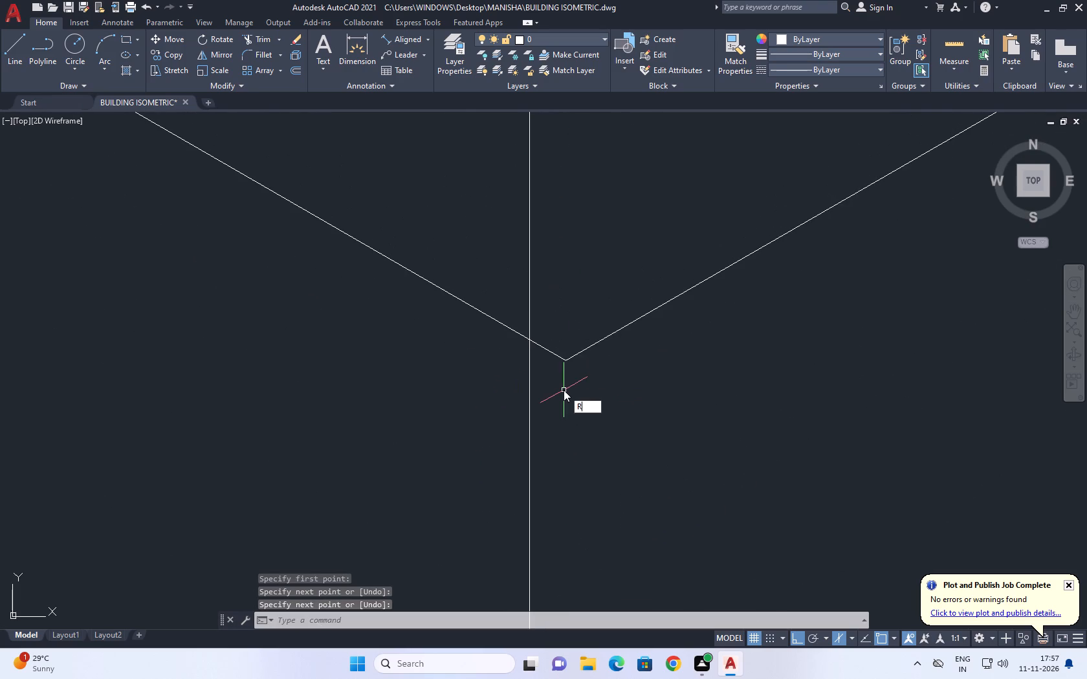
pyautogui.press('Escape')
pyautogui.write('EX')
pyautogui.press('space')
pyautogui.click(590, 336)
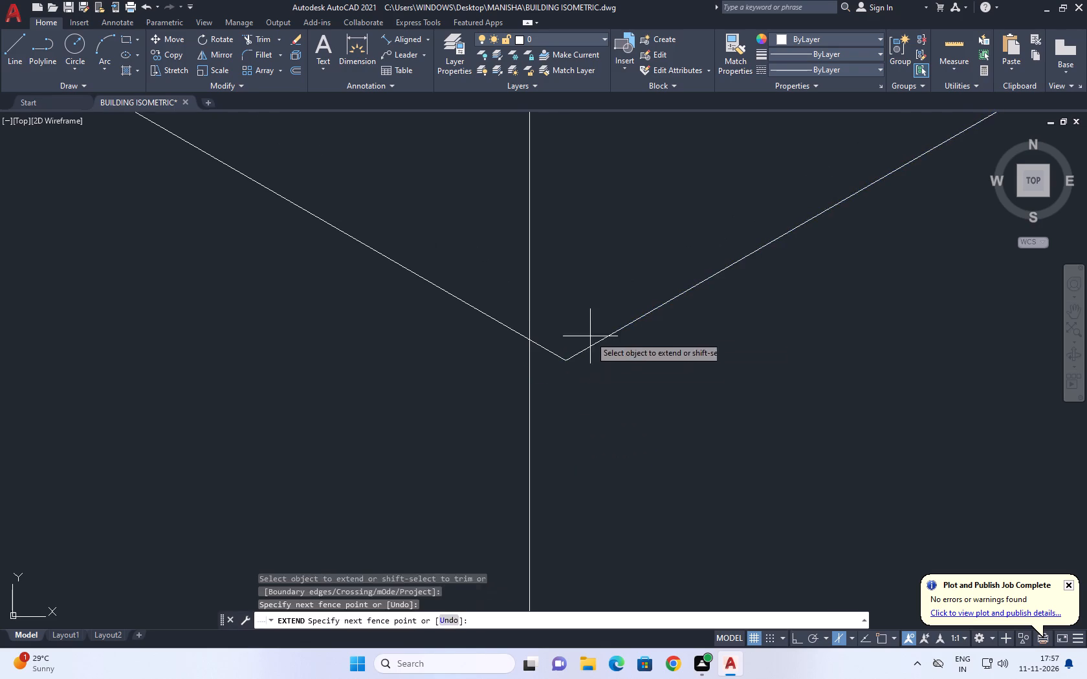
pyautogui.click(590, 374)
pyautogui.press('Escape')
# Move the left-hand line of the upper outline so its end meets the extended line on the vertical edge.
pyautogui.click(512, 318)
pyautogui.click(485, 356)
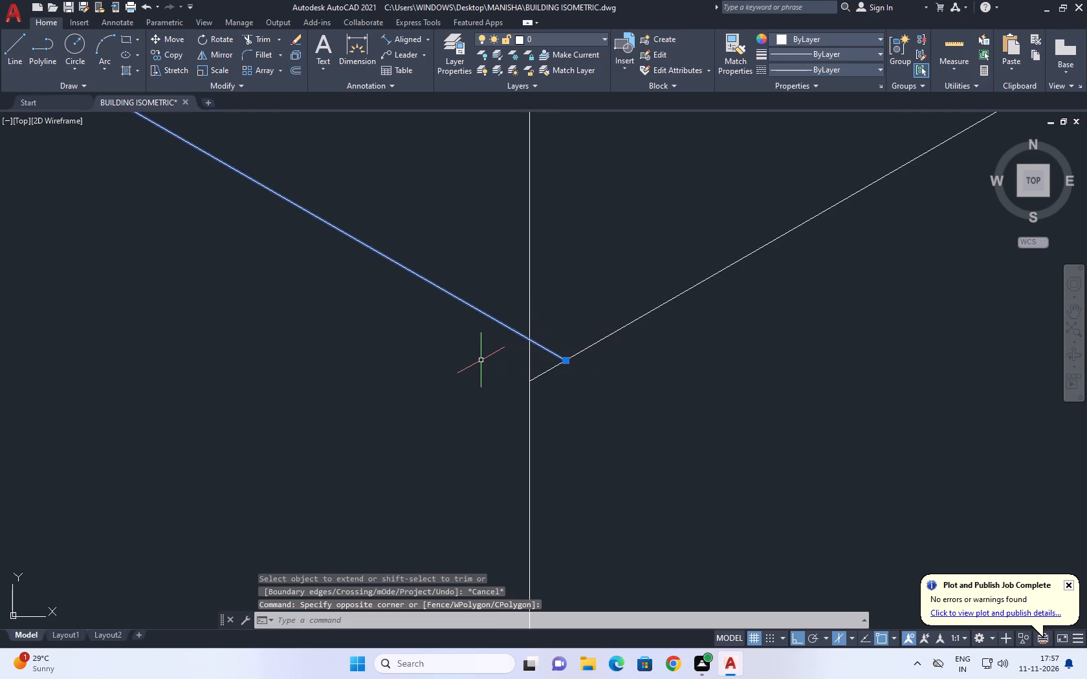
pyautogui.press('m')
pyautogui.press('space')
pyautogui.scroll(1, 565, 369)
pyautogui.click(565, 360)
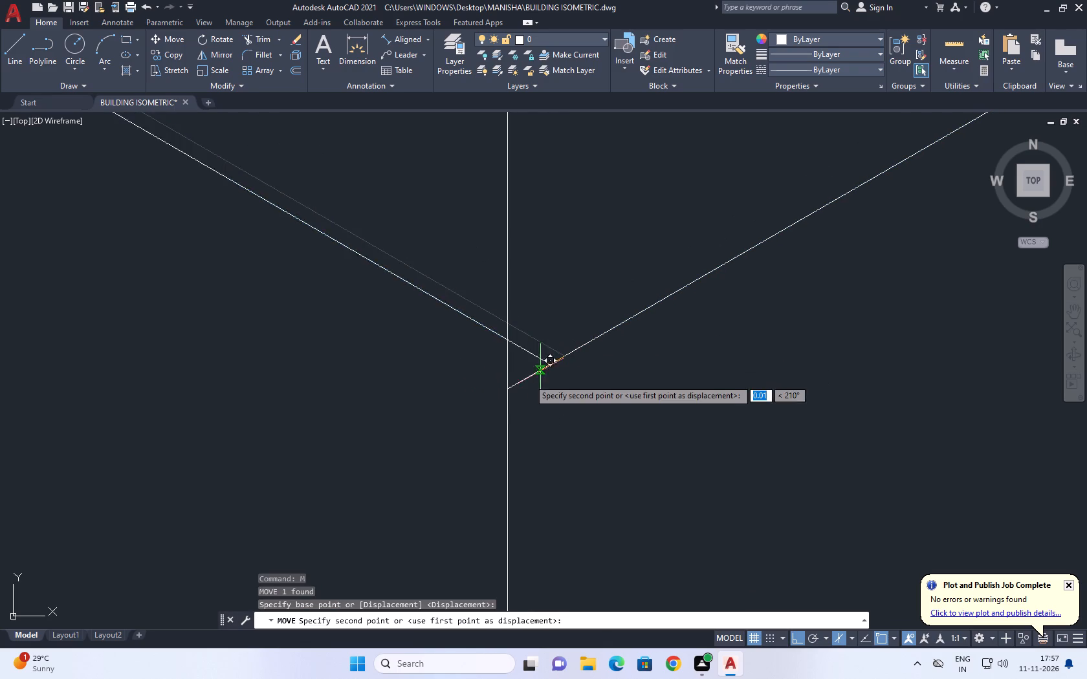
pyautogui.click(509, 390)
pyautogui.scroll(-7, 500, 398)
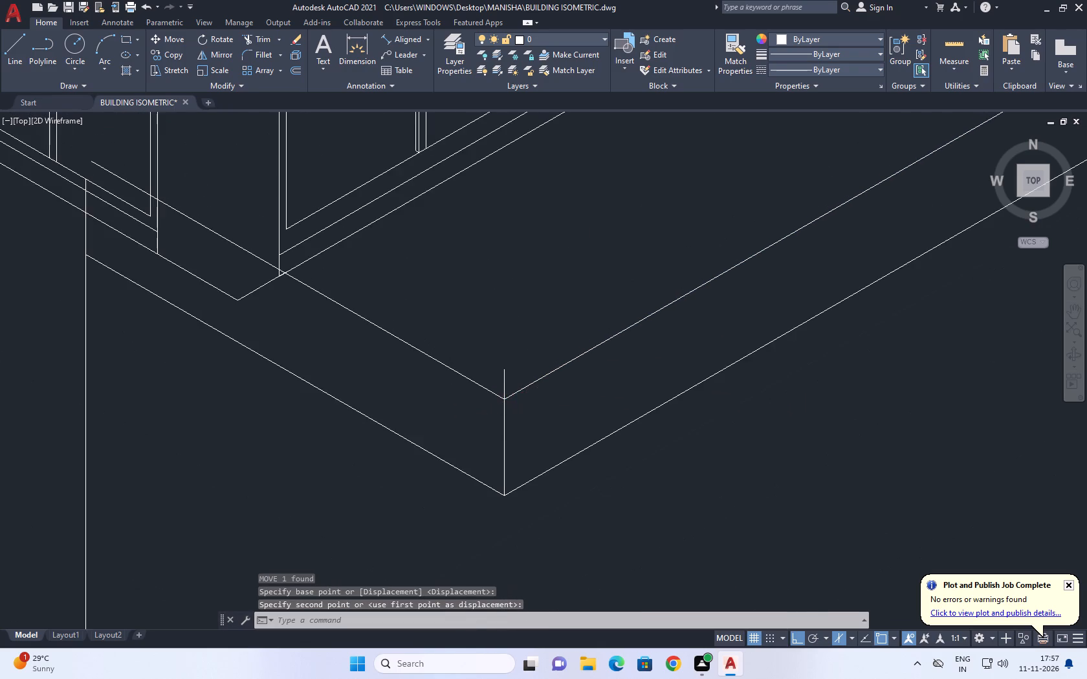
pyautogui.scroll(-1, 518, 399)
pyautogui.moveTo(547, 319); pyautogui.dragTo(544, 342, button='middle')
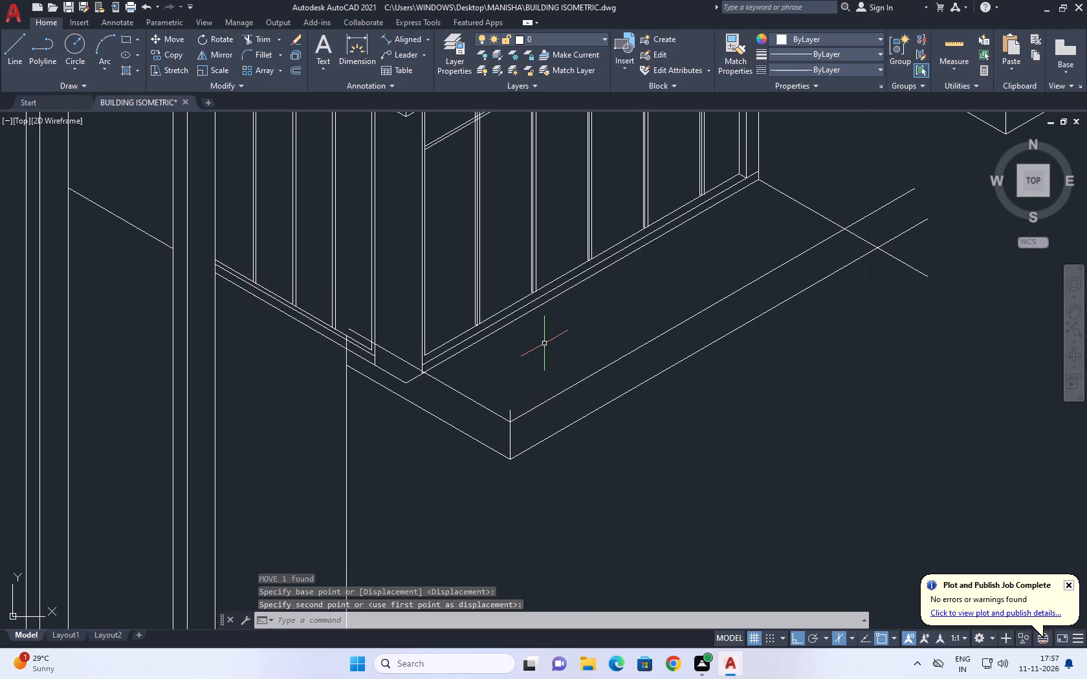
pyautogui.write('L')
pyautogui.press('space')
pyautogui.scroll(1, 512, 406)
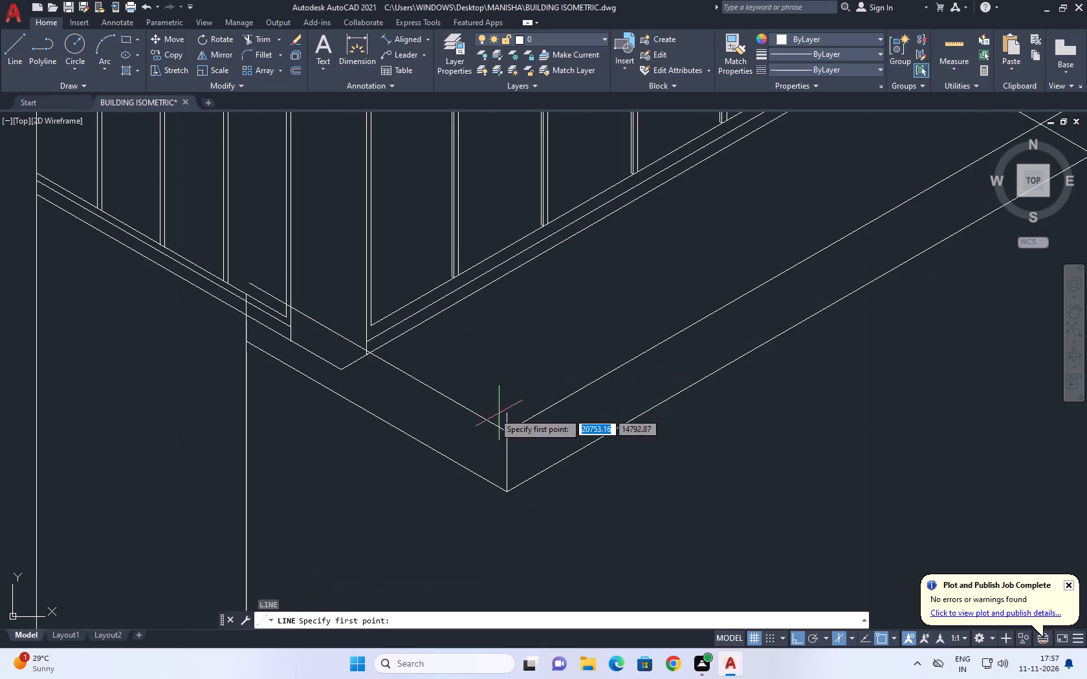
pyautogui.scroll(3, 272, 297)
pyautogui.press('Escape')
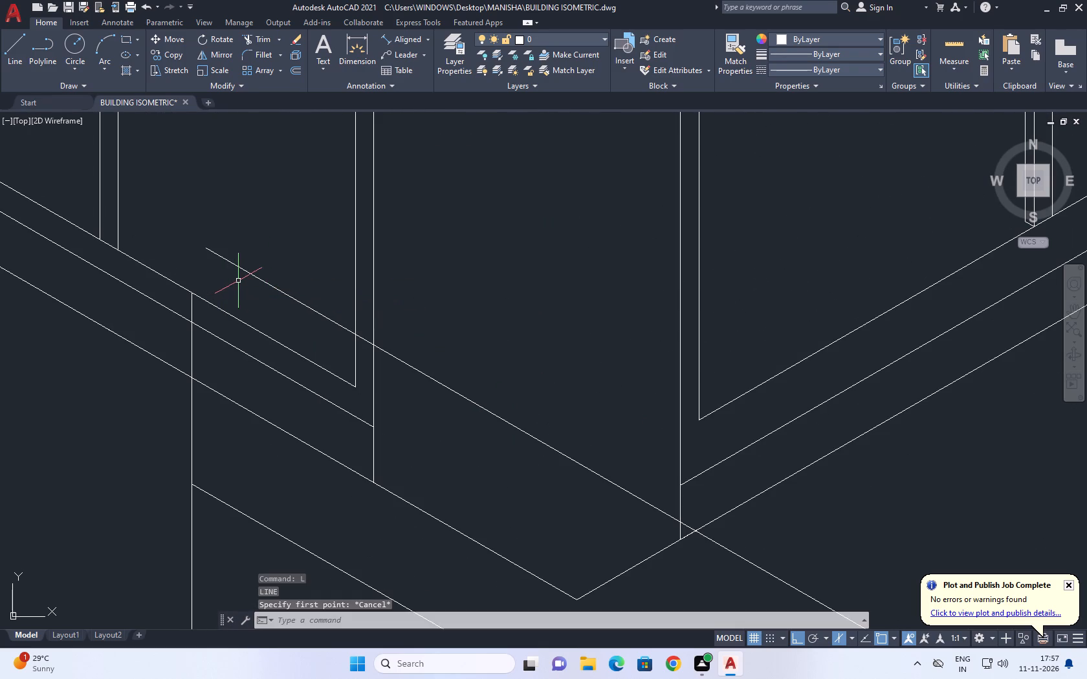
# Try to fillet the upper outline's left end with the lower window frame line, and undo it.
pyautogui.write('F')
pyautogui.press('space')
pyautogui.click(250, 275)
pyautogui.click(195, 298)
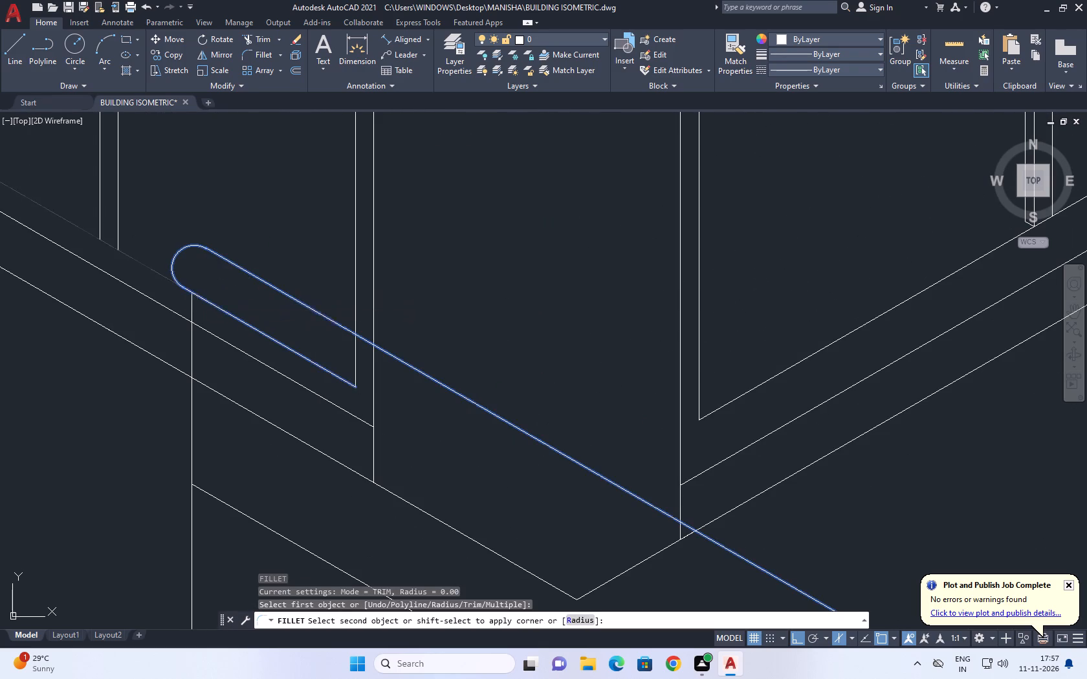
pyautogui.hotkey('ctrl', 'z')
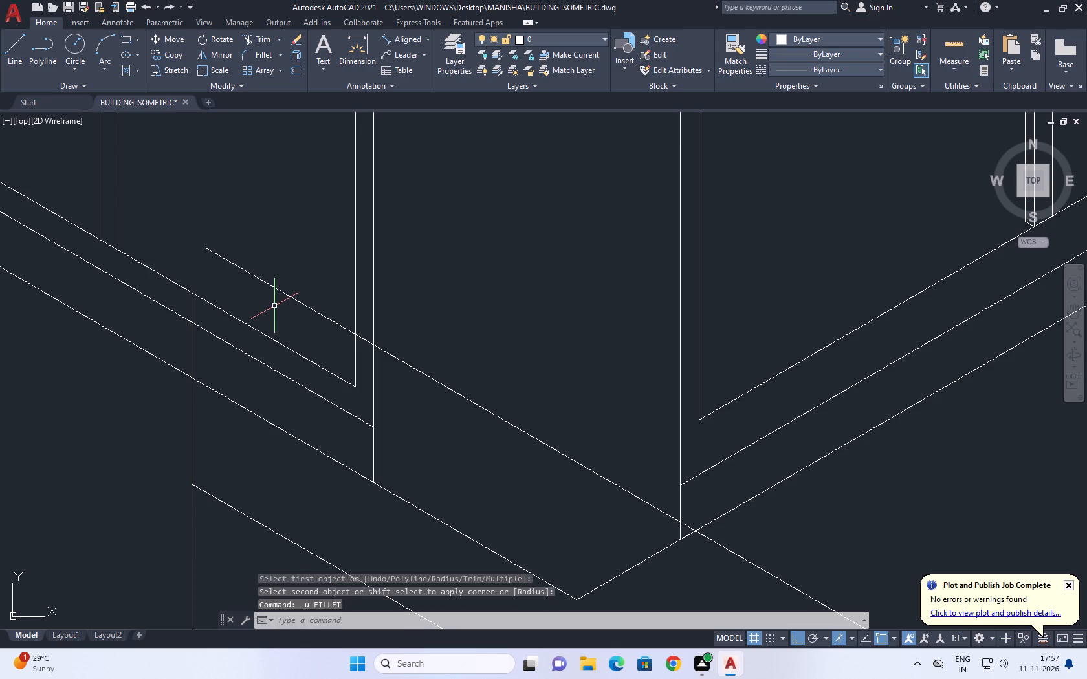
# Join the upper outline's left end to the vertical edge below it with a zero-radius fillet.
pyautogui.write('F')
pyautogui.press('space')
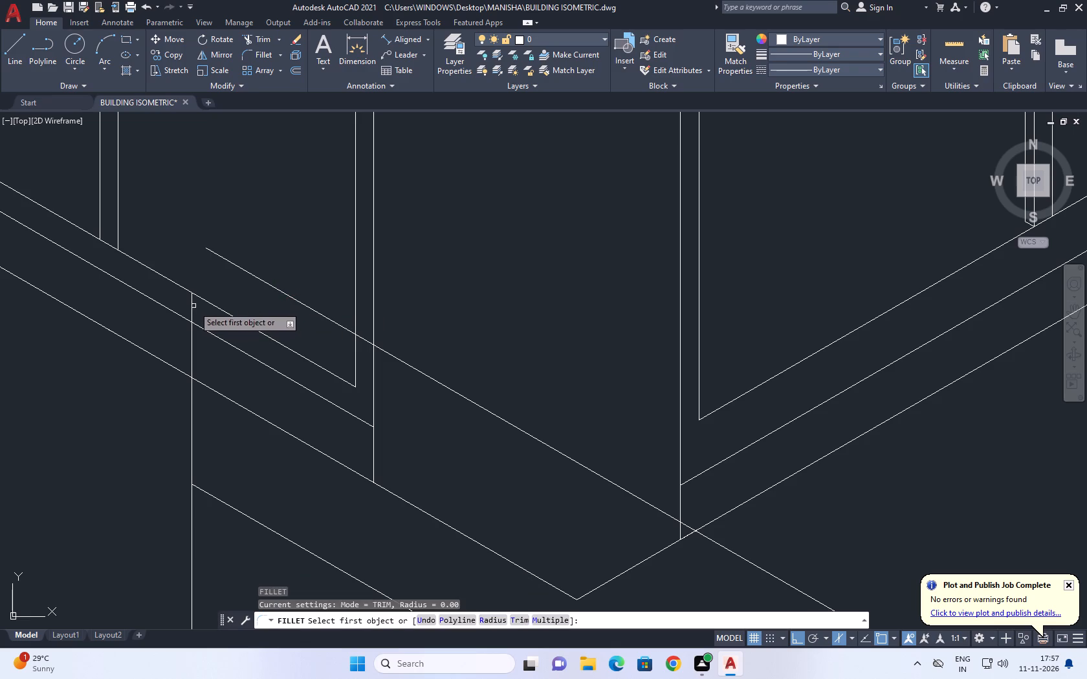
pyautogui.click(193, 305)
pyautogui.click(236, 266)
# Trim the vertical line's stub above the slab's front corner.
pyautogui.scroll(-2, 235, 326)
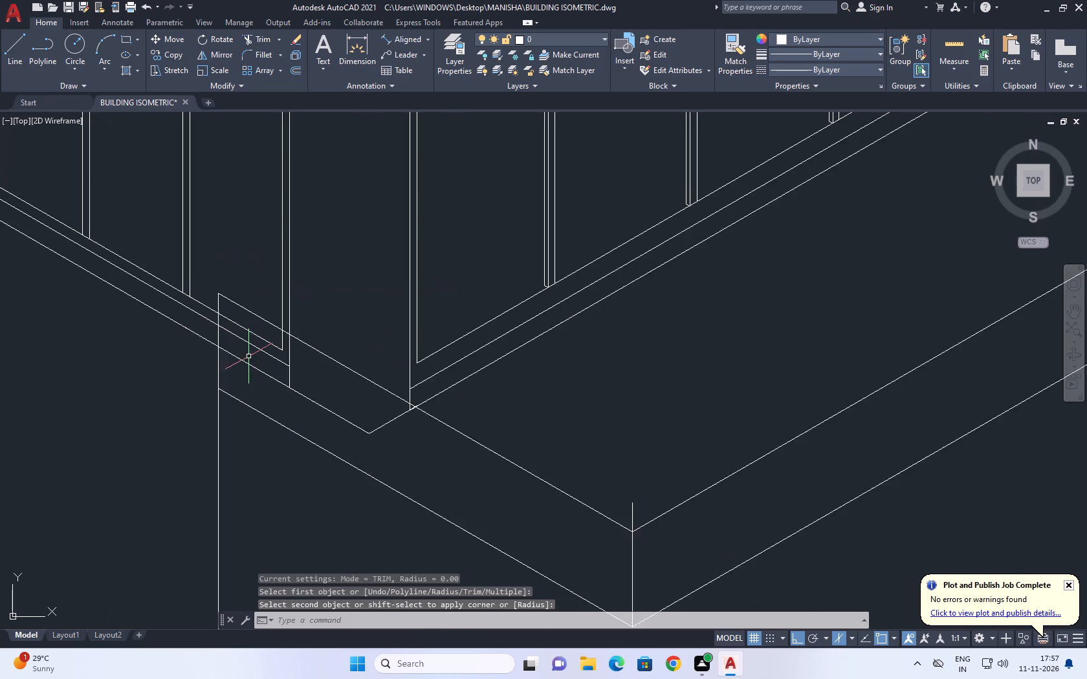
pyautogui.scroll(-1, 259, 374)
pyautogui.moveTo(672, 341); pyautogui.dragTo(517, 343, button='middle')
pyautogui.write('TR')
pyautogui.press('Escape')
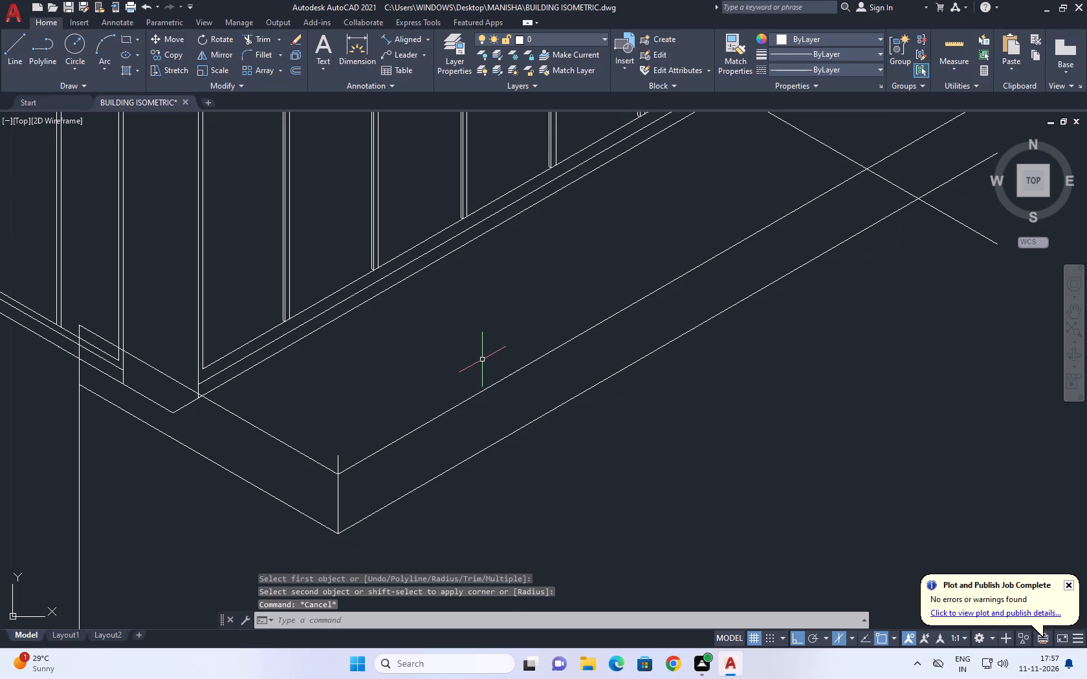
pyautogui.write('TR')
pyautogui.press('space')
pyautogui.scroll(2, 349, 446)
pyautogui.click(323, 478)
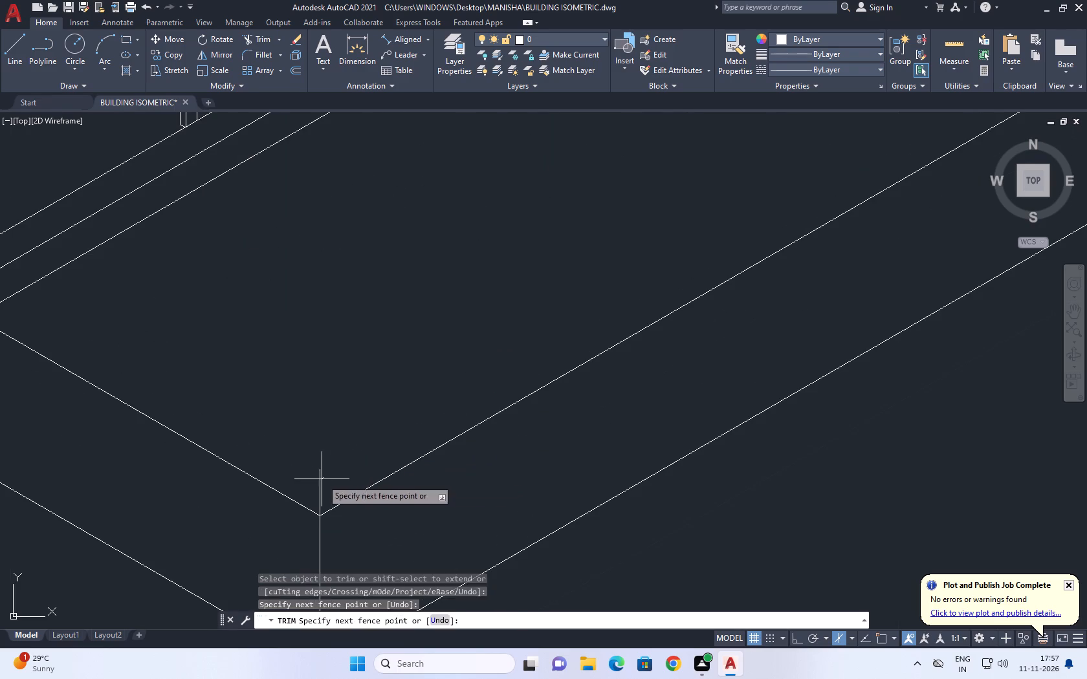
pyautogui.click(316, 475)
# Trim the overhanging ends of both outline lines and the slanted side line at the slab's right end.
pyautogui.scroll(-5, 358, 363)
pyautogui.scroll(3, 507, 338)
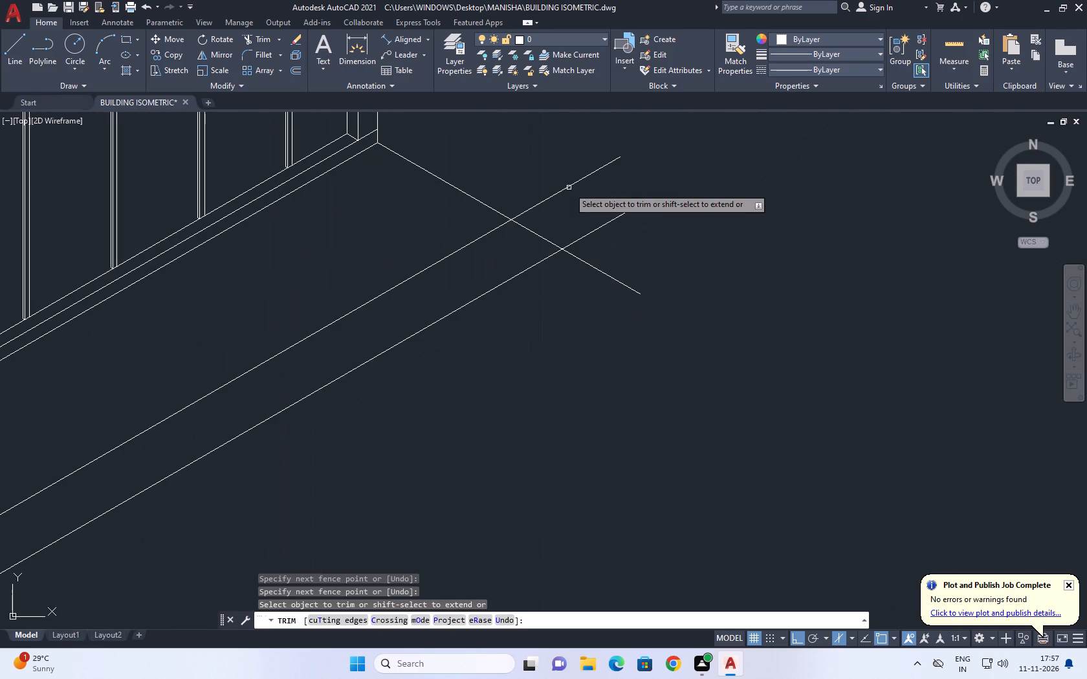
pyautogui.click(576, 160)
pyautogui.moveTo(587, 359); pyautogui.dragTo(587, 376)
pyautogui.press('space')
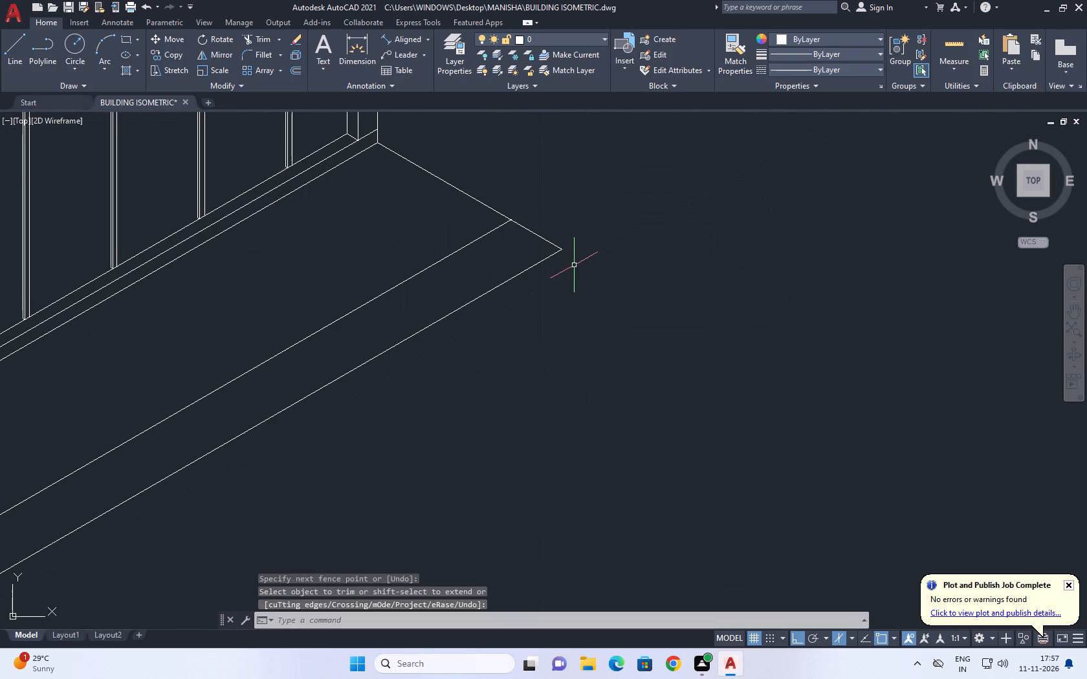
# Draw a vertical line from the upper outline's right end down past the lower outline.
pyautogui.moveTo(573, 264); pyautogui.dragTo(577, 319, button='middle')
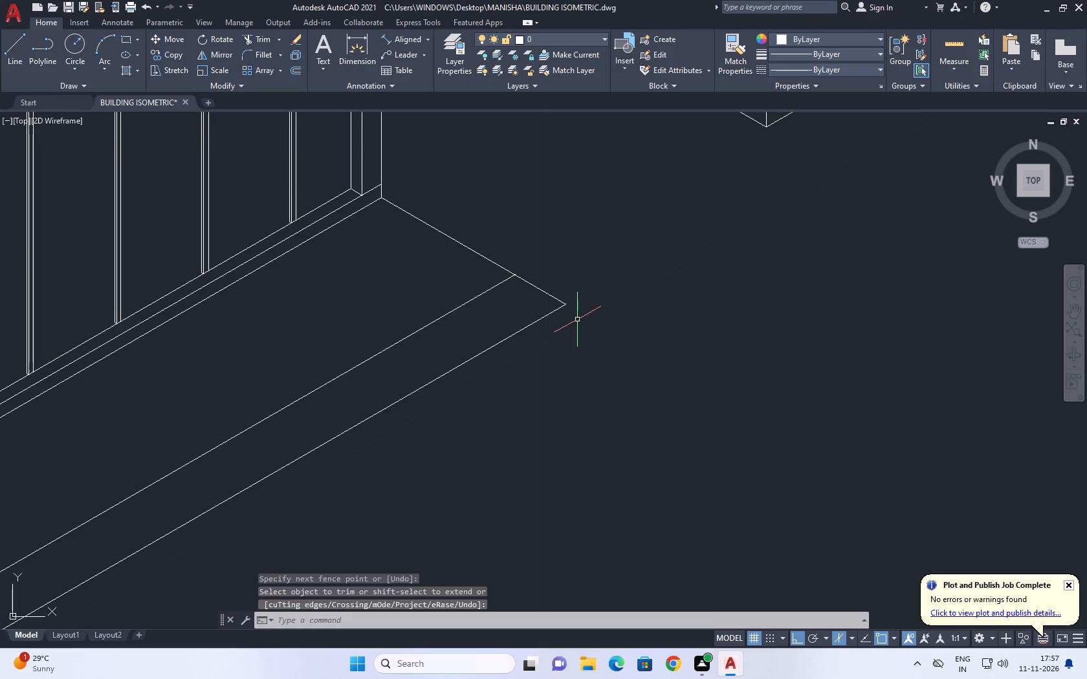
pyautogui.write('L')
pyautogui.press('space')
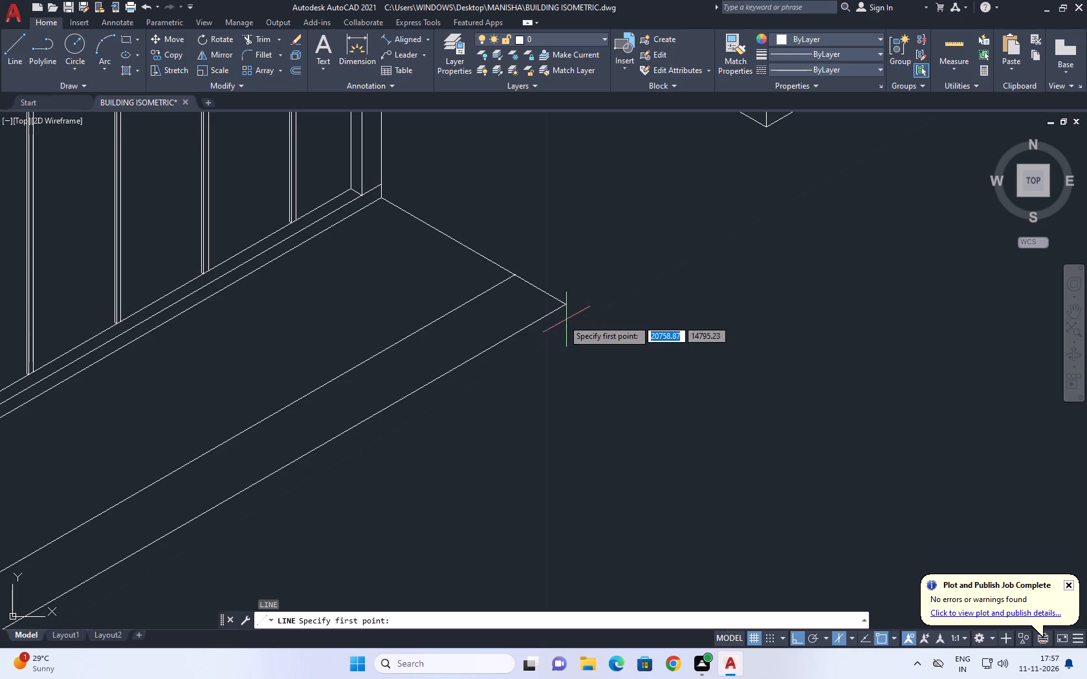
pyautogui.click(516, 274)
pyautogui.click(517, 365)
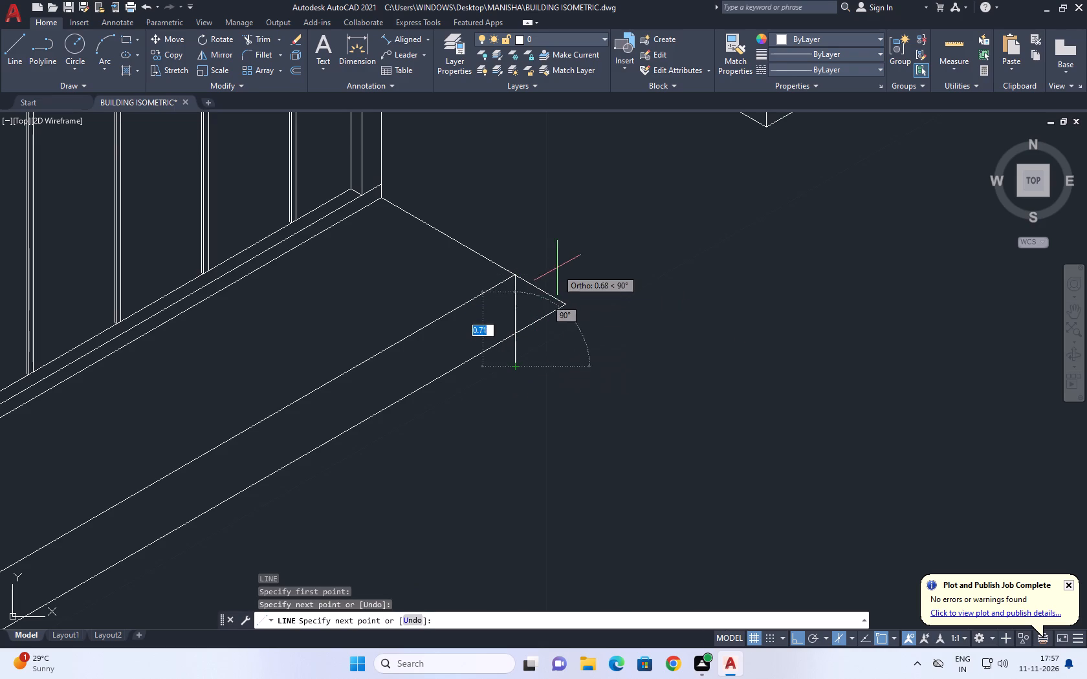
pyautogui.press('Escape')
# Trim the outline ends beyond the slab's right vertical edge and the edge's stub below the lower outline.
pyautogui.moveTo(563, 259); pyautogui.dragTo(567, 304, button='middle')
pyautogui.write('TR')
pyautogui.press('space')
pyautogui.click(561, 300)
pyautogui.click(534, 417)
pyautogui.scroll(-1, 534, 396)
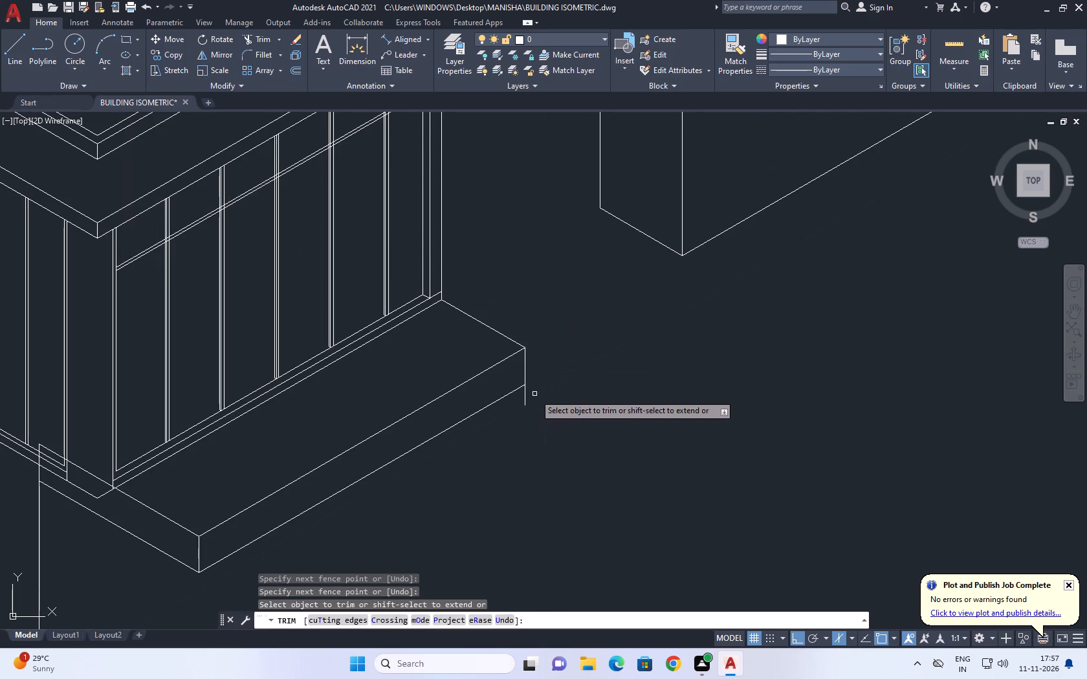
pyautogui.click(534, 394)
pyautogui.click(503, 408)
pyautogui.press('space')
# Erase the slanted line joining the building base corner to the slab's upper right corner.
pyautogui.scroll(1, 511, 336)
pyautogui.click(505, 322)
pyautogui.click(470, 347)
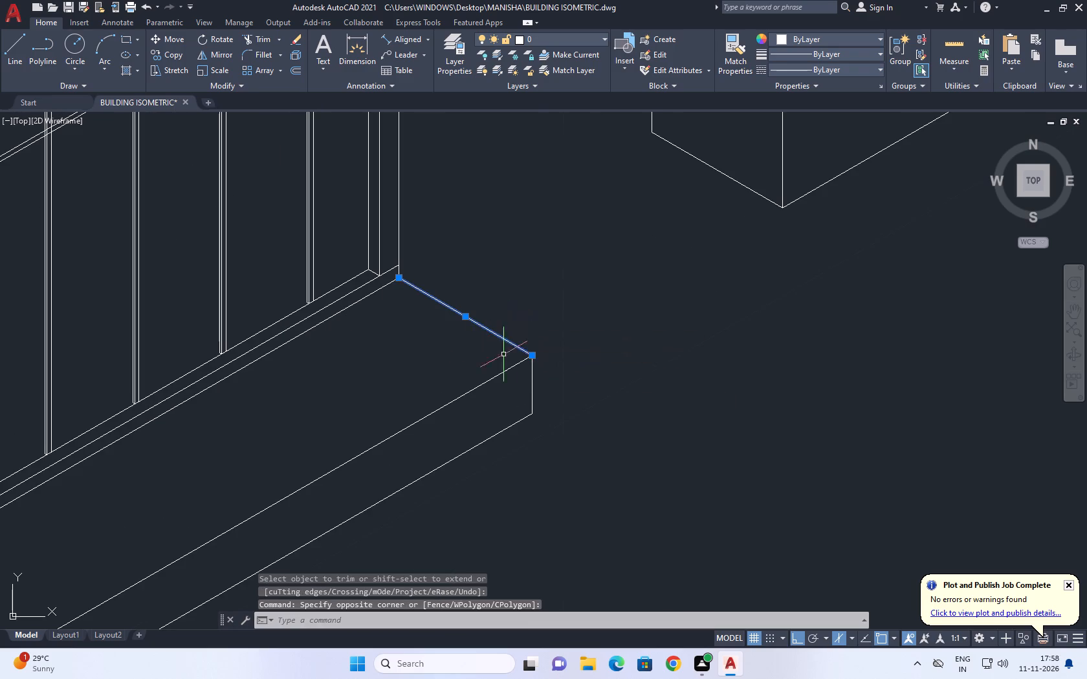
pyautogui.press('Delete')
pyautogui.press('Delete')
# Draw a left-isoplane line from the bottom of the slab's right vertical edge back to the building's base line.
pyautogui.press('l')
pyautogui.press('space')
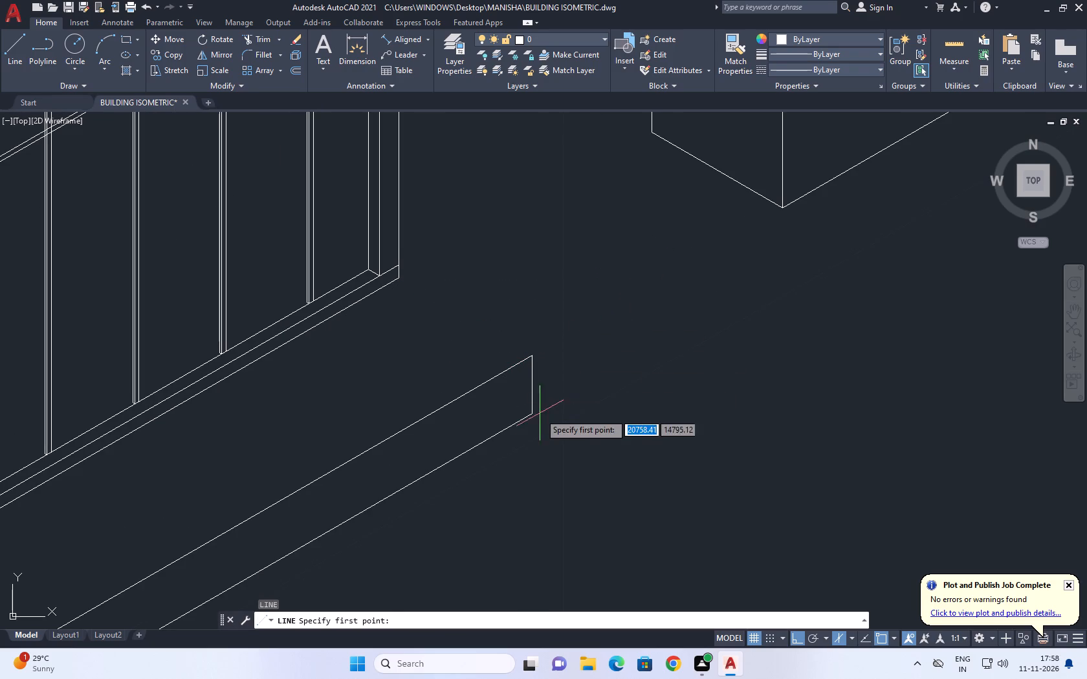
pyautogui.click(531, 416)
pyautogui.press('F5')
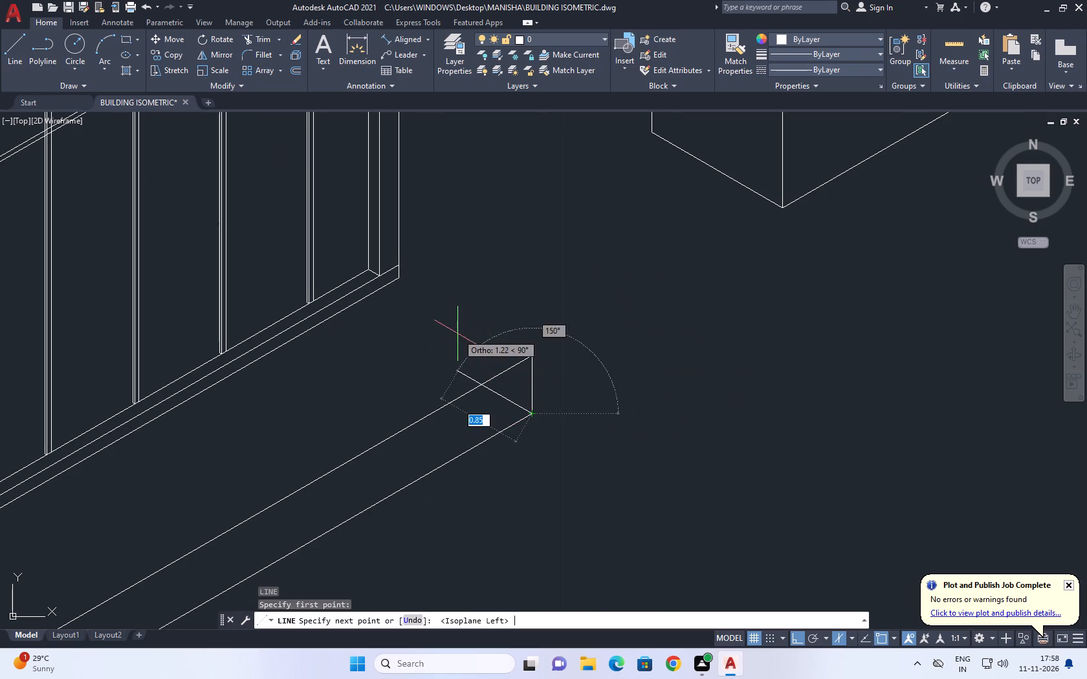
pyautogui.scroll(2, 442, 301)
pyautogui.scroll(1, 357, 281)
pyautogui.scroll(-3, 334, 281)
pyautogui.scroll(4, 318, 284)
pyautogui.click(186, 223)
pyautogui.scroll(-3, 377, 338)
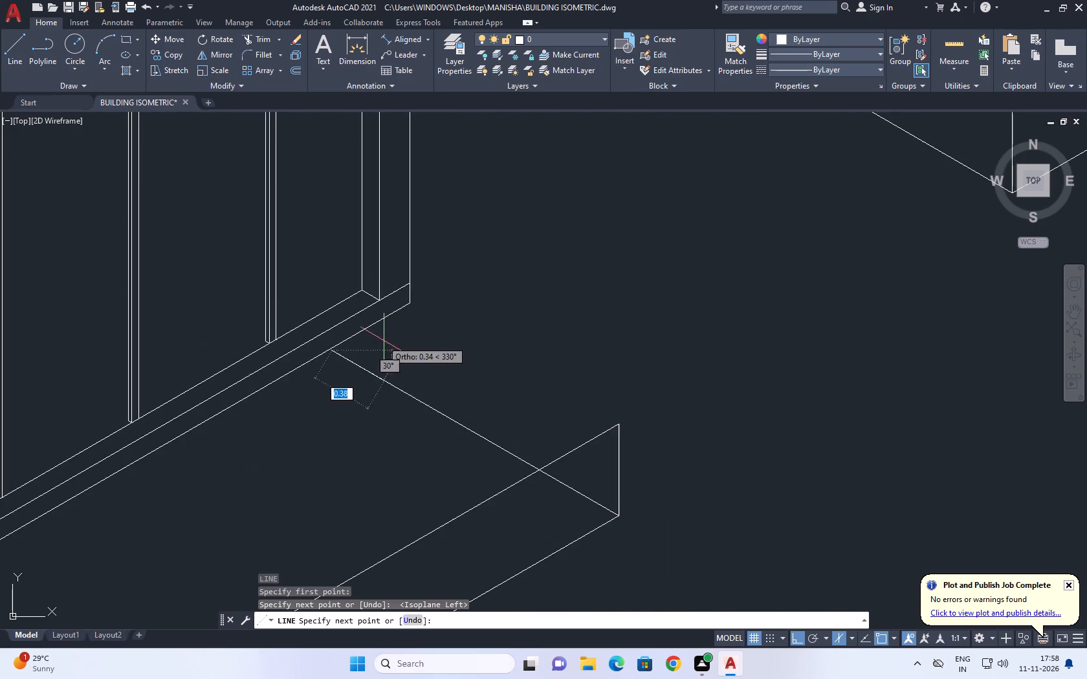
pyautogui.scroll(-2, 565, 350)
pyautogui.press('Escape')
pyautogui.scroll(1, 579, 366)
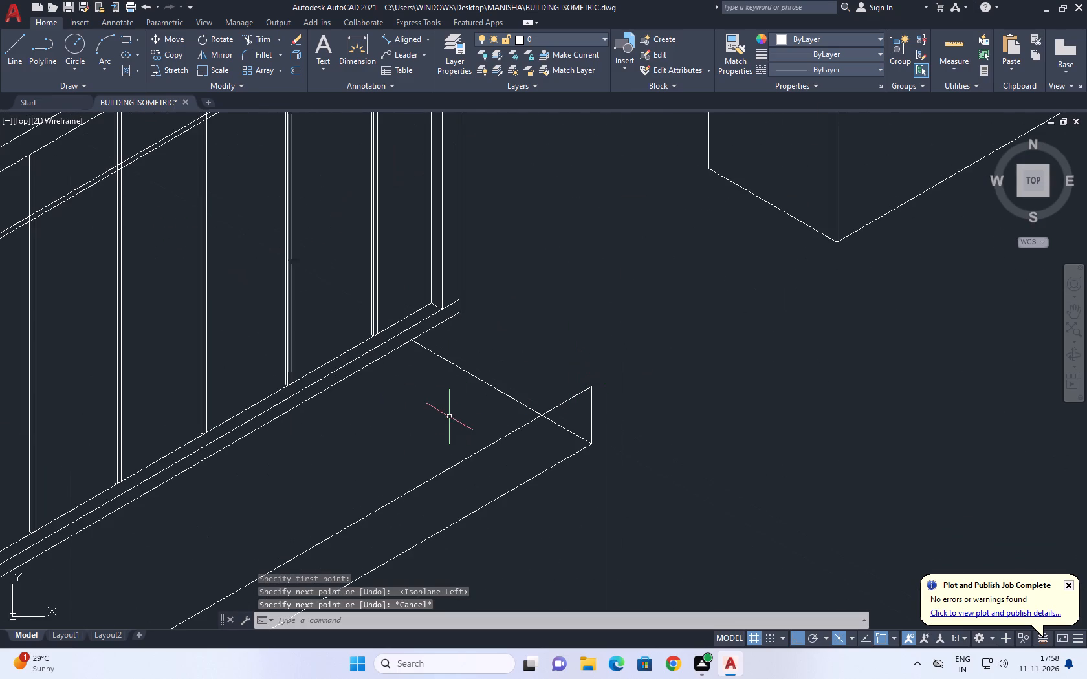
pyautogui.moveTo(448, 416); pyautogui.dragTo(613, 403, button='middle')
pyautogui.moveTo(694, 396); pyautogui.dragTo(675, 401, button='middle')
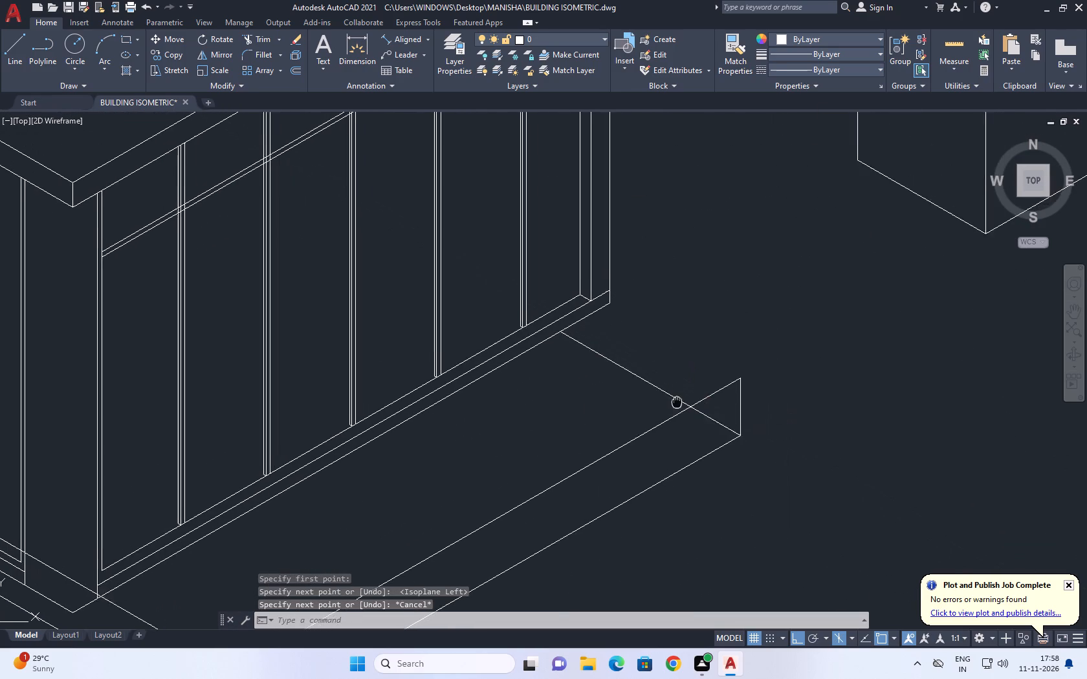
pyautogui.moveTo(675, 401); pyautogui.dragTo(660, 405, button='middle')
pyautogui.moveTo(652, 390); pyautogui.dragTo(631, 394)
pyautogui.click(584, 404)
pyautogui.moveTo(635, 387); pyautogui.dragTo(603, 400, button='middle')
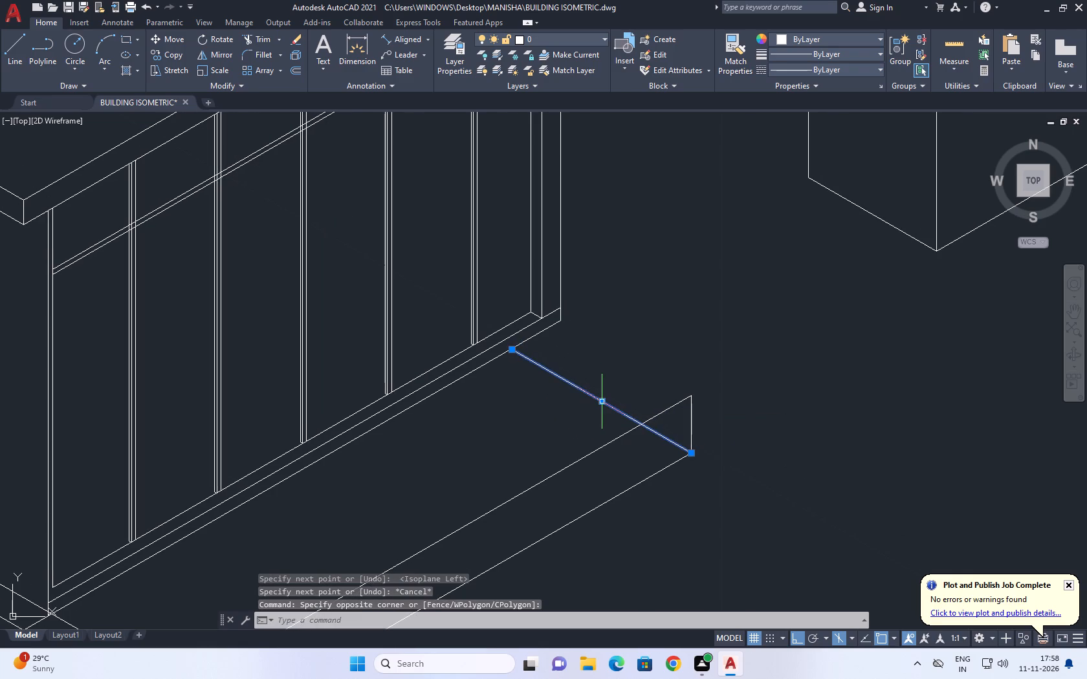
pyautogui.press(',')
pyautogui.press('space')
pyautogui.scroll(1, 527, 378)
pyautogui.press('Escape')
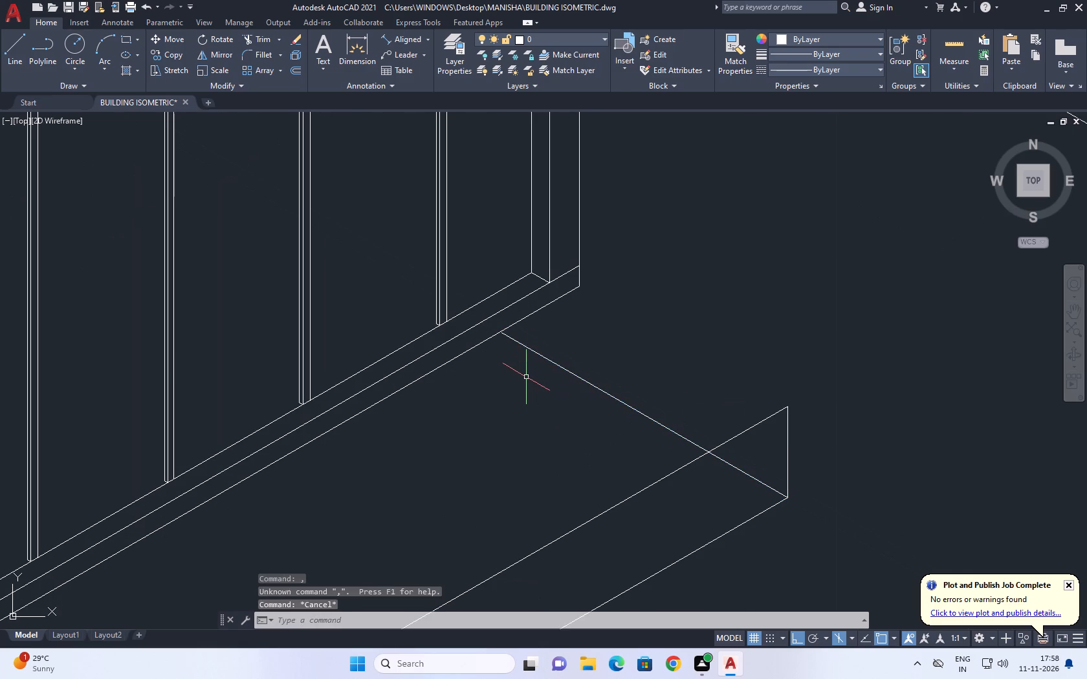
# Move the new slanted line so its upper end sits on the building base's right corner.
pyautogui.press('m')
pyautogui.press('space')
pyautogui.click(575, 372)
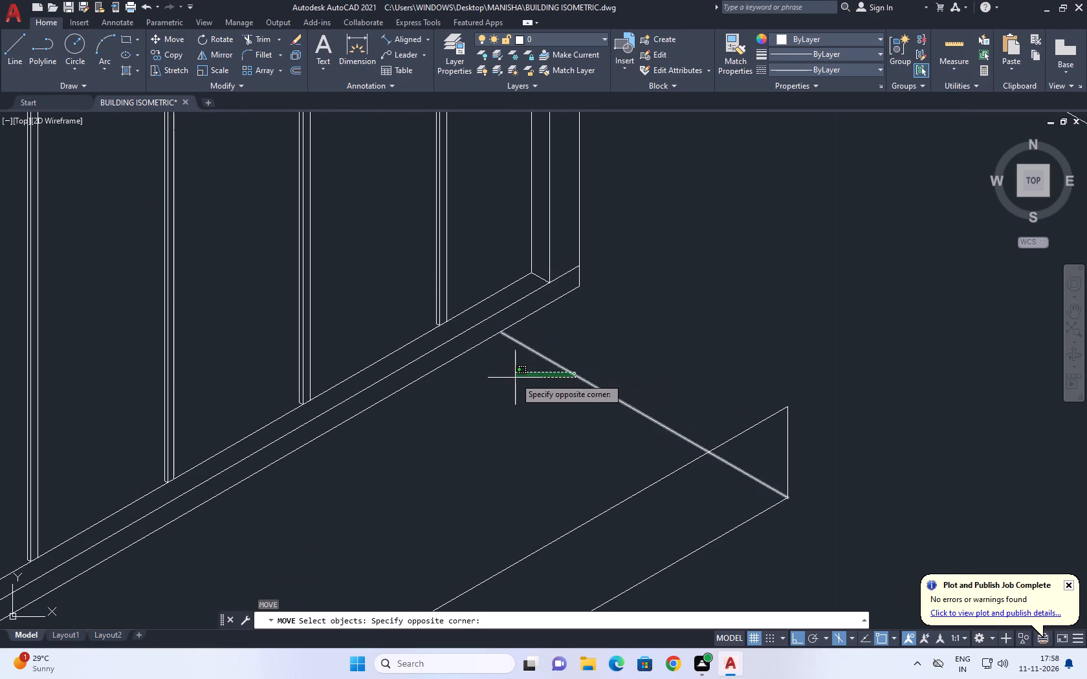
pyautogui.click(515, 378)
pyautogui.press('space')
pyautogui.scroll(1, 518, 356)
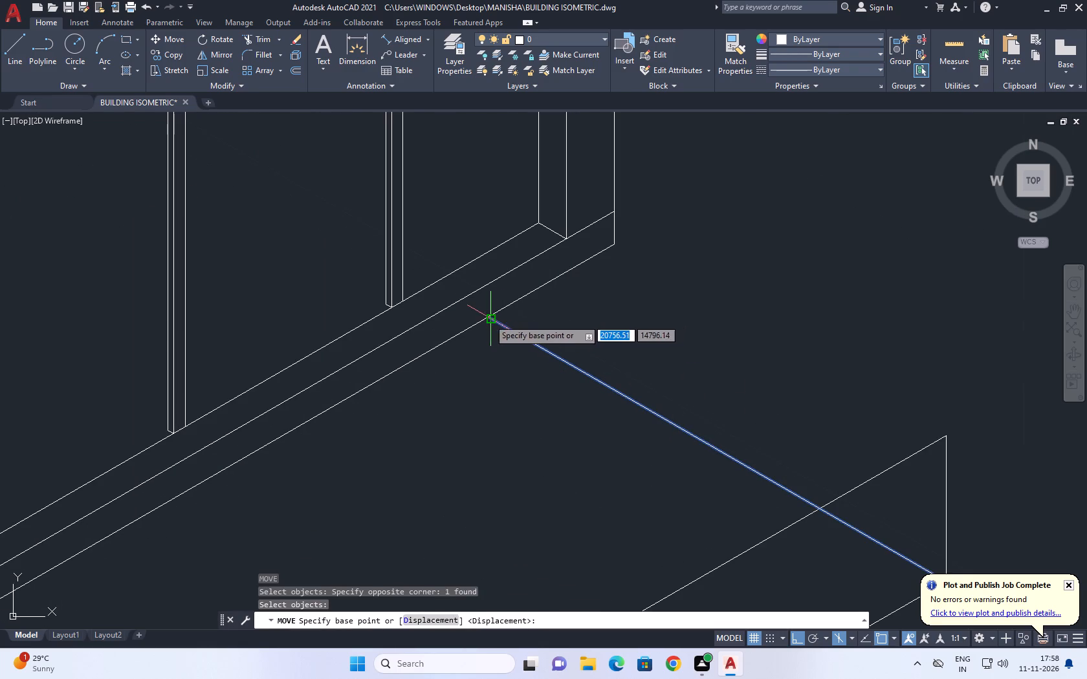
pyautogui.click(489, 319)
pyautogui.click(613, 242)
pyautogui.scroll(-2, 586, 307)
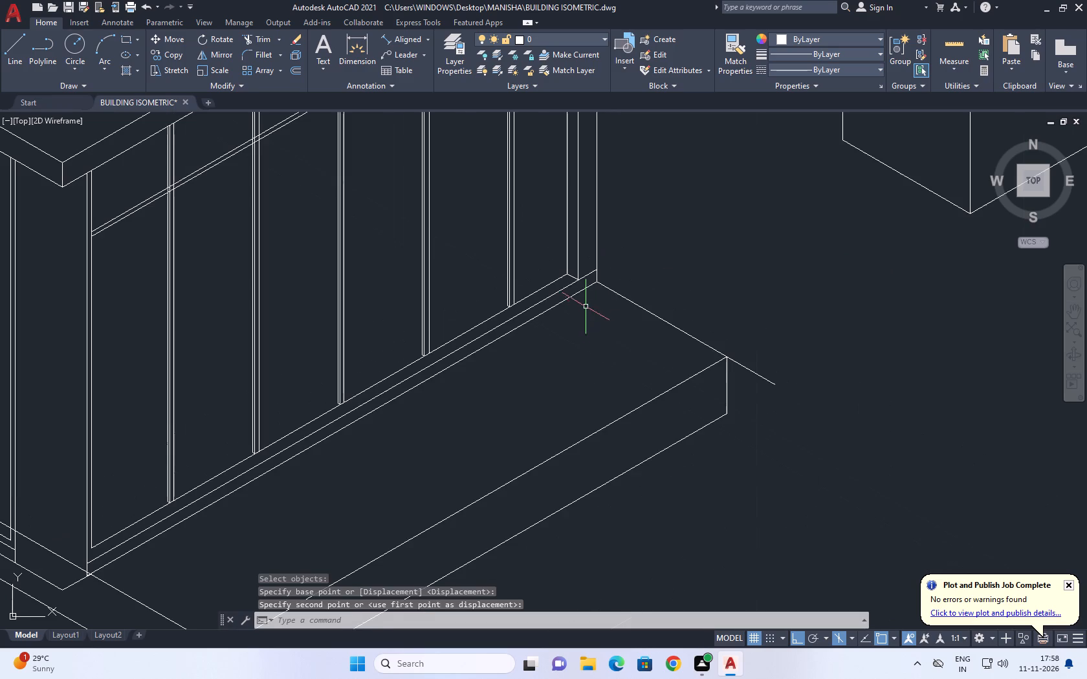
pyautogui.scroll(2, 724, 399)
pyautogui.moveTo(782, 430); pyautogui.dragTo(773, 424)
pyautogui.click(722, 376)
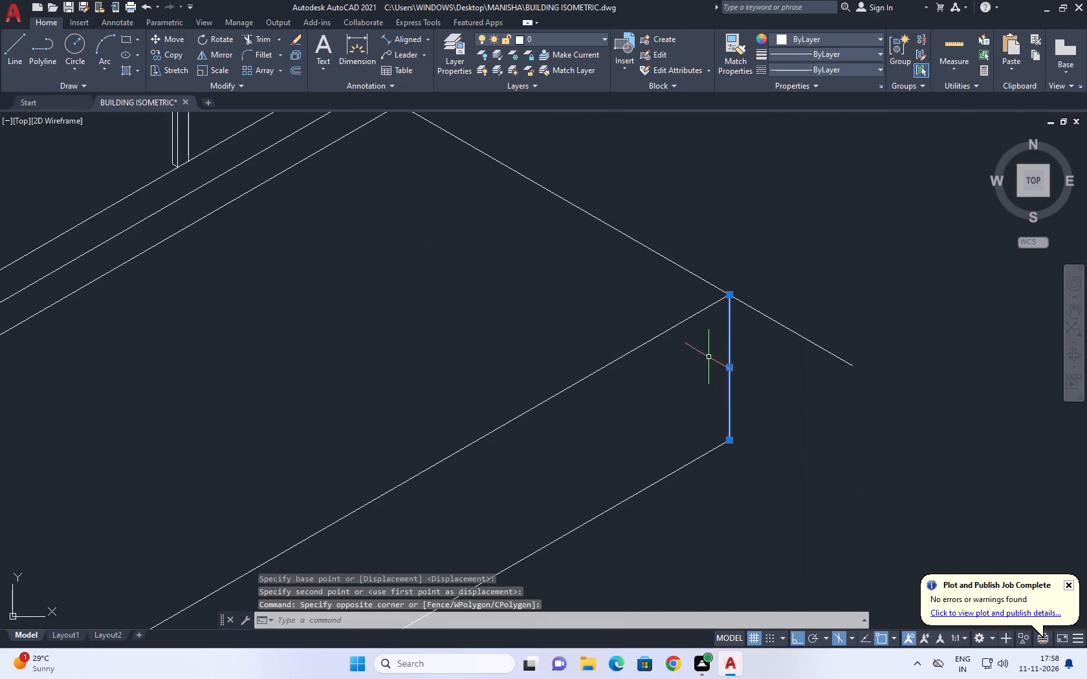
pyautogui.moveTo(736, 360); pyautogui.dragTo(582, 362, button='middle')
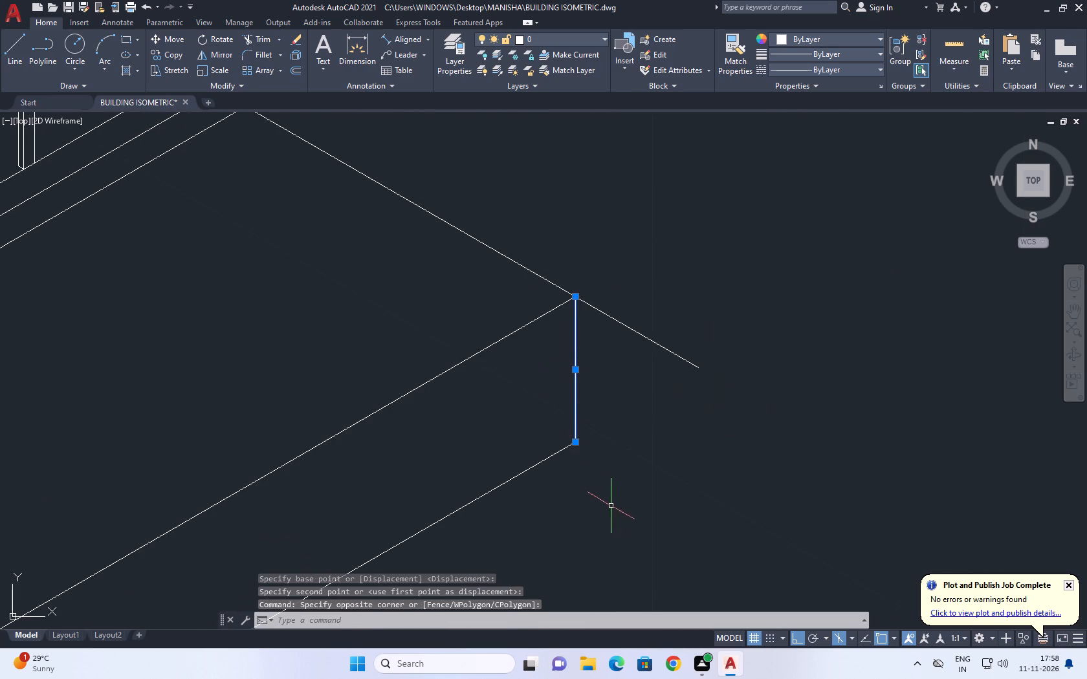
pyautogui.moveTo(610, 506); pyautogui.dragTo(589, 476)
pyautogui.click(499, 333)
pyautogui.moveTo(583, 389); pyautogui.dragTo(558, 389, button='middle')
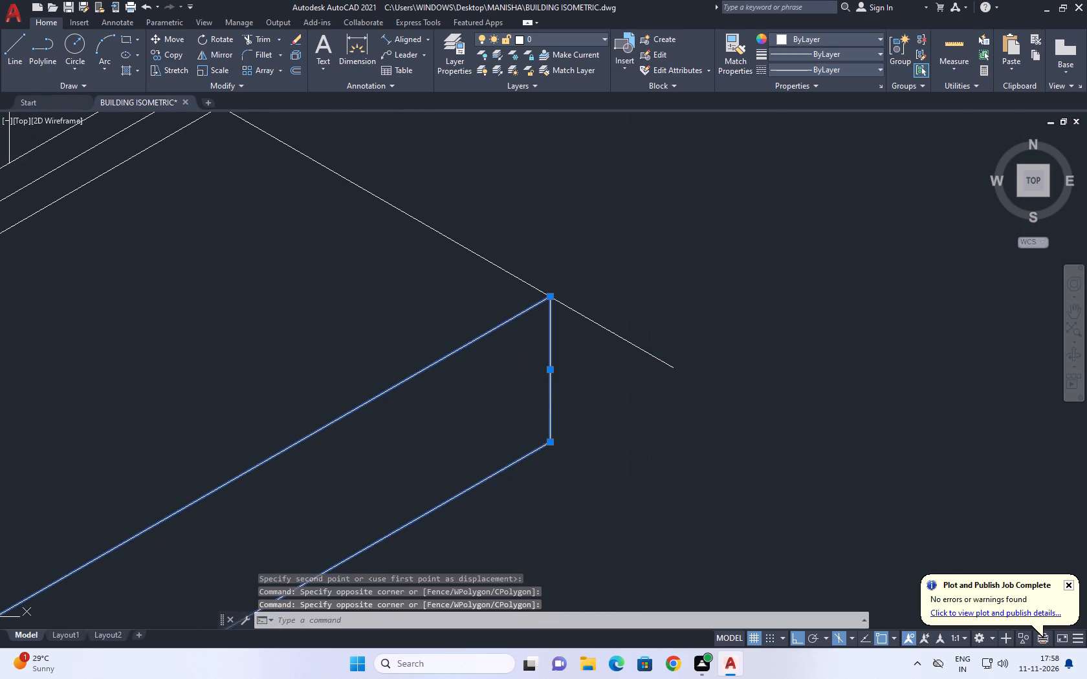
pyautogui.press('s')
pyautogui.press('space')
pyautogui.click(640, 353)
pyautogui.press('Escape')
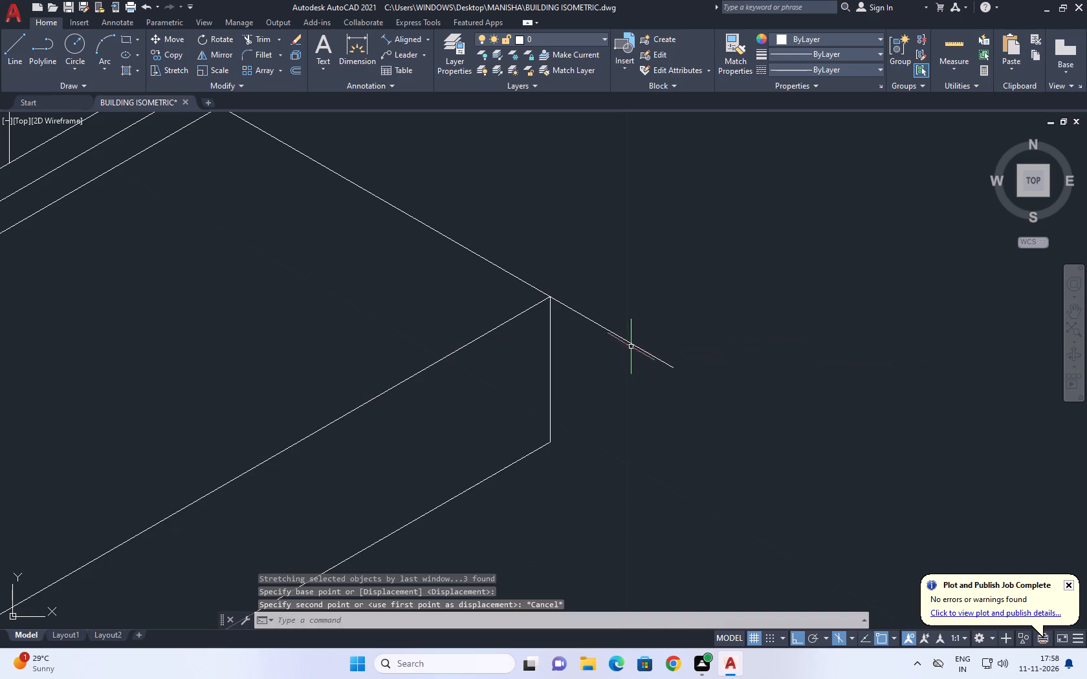
# Move the slab's right vertical edge so its bottom end sits on the lower end of the slanted line.
pyautogui.click(597, 369)
pyautogui.click(533, 368)
pyautogui.moveTo(618, 361); pyautogui.dragTo(510, 373, button='middle')
pyautogui.press('m')
pyautogui.press('space')
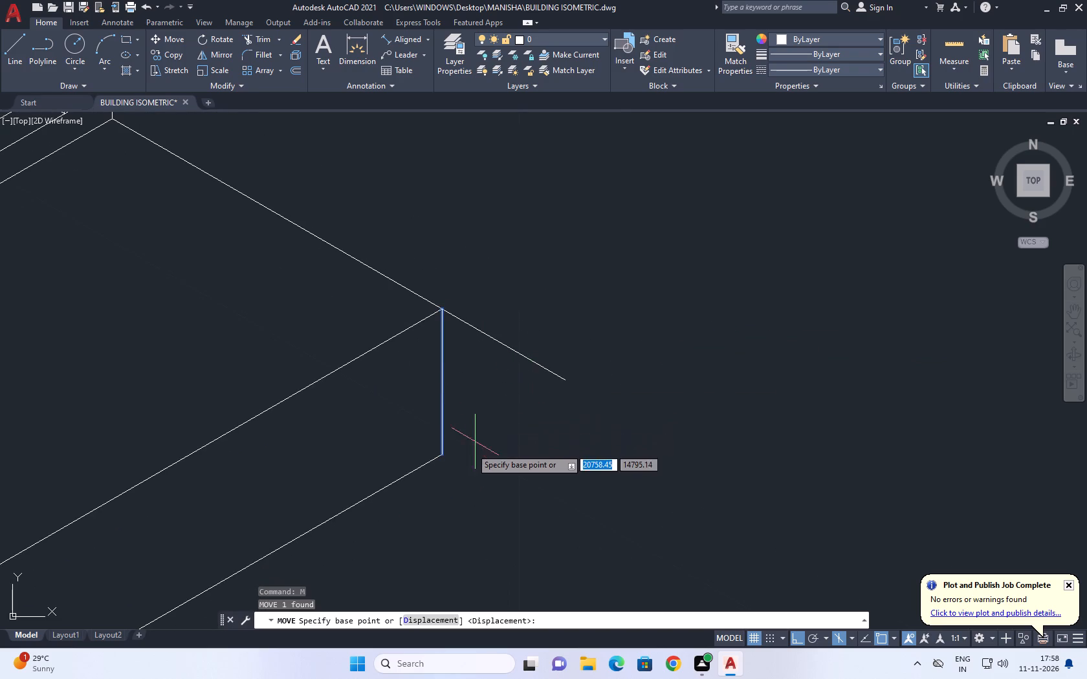
pyautogui.click(444, 457)
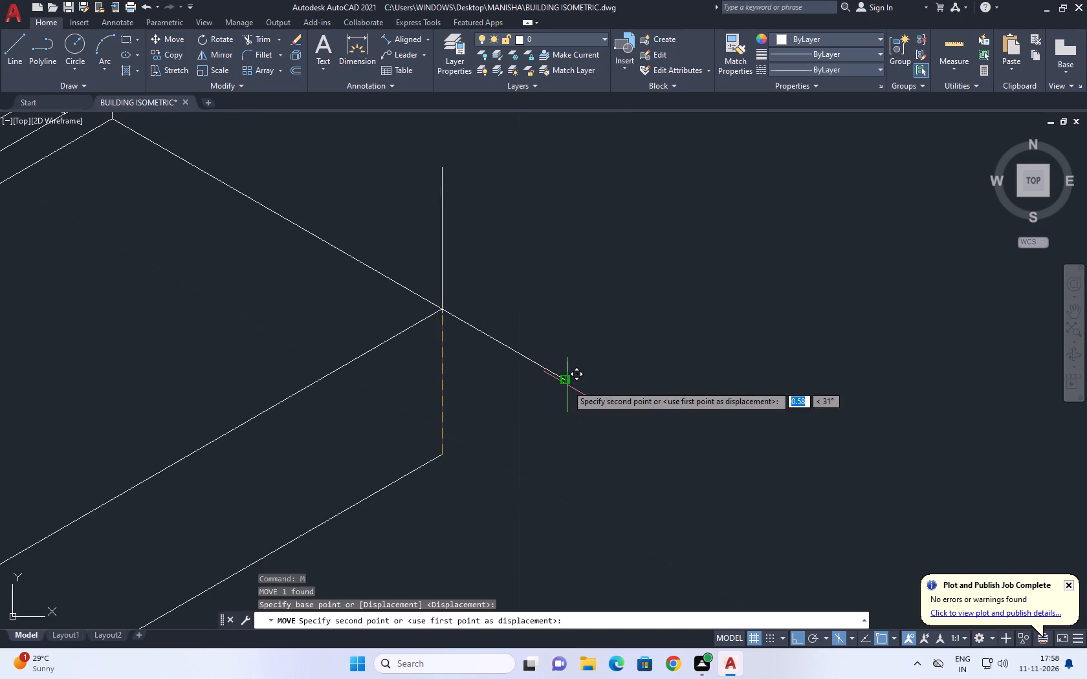
pyautogui.click(569, 383)
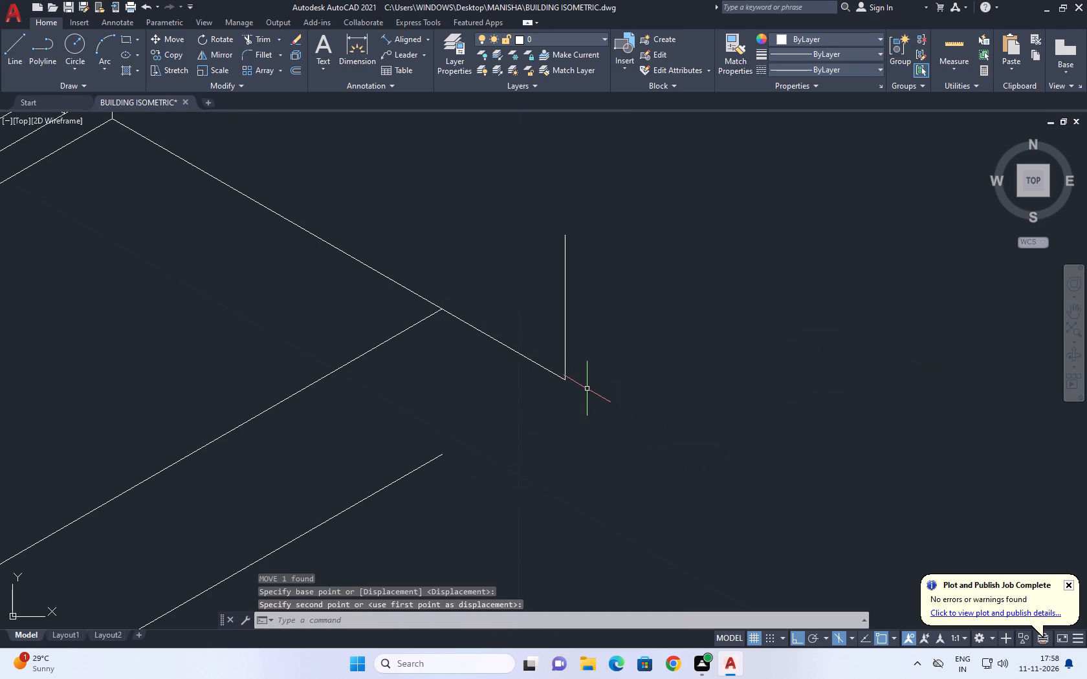
# Fillet the slab's upper and lower long outlines to the moved vertical edge with radius 0, making sharp corners.
pyautogui.press('f')
pyautogui.press('space')
pyautogui.click(426, 319)
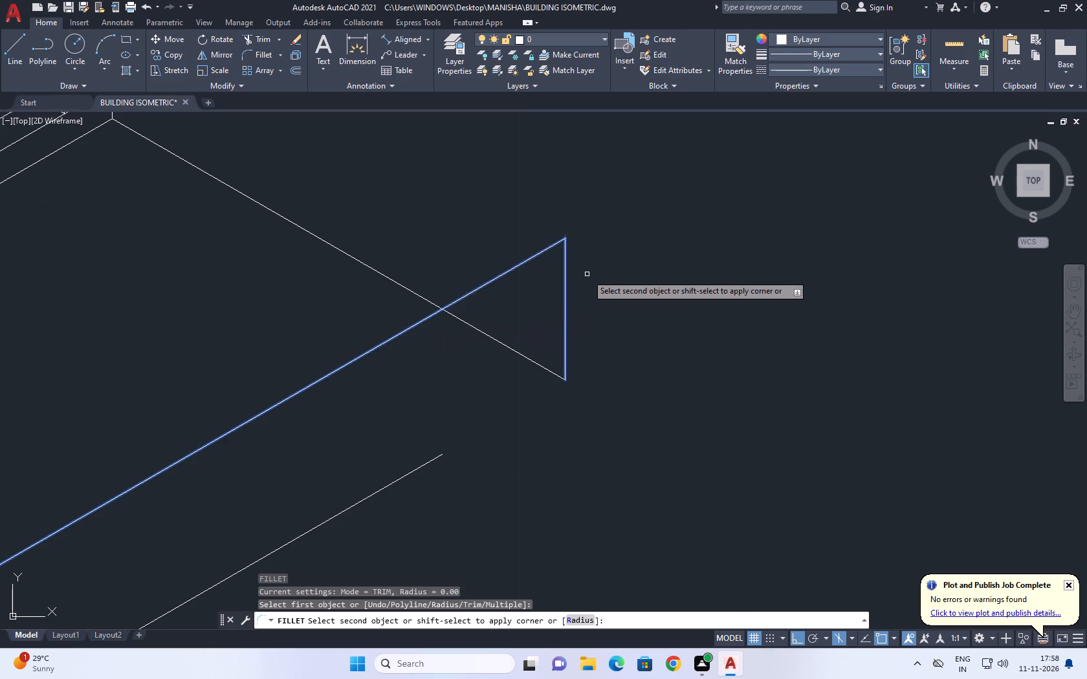
pyautogui.click(567, 264)
pyautogui.press('space')
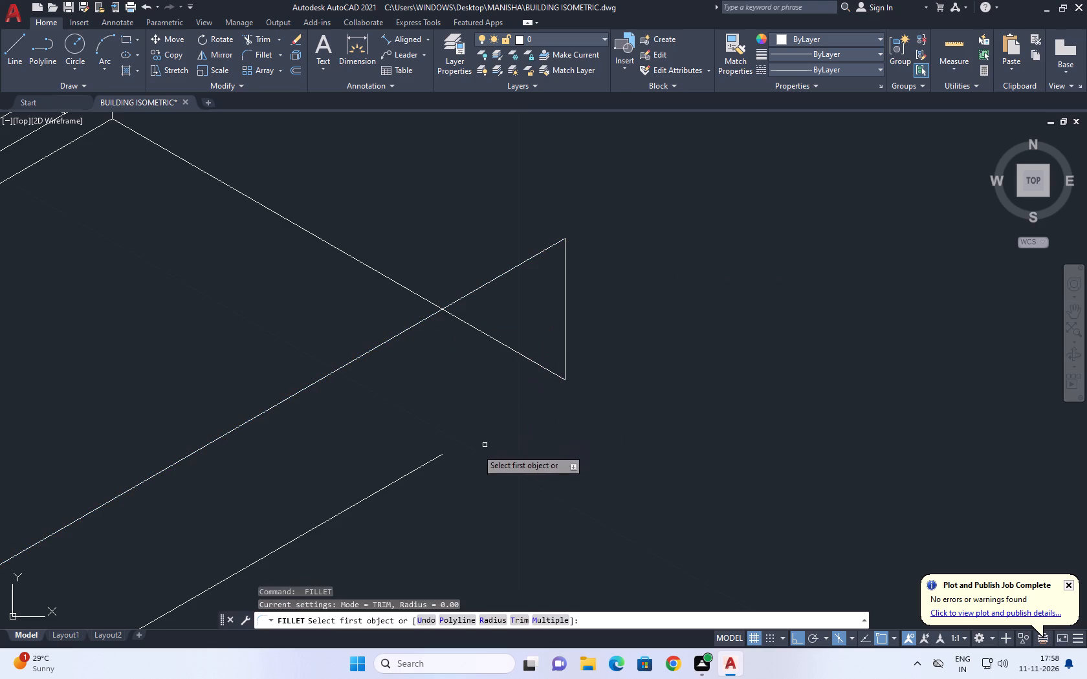
pyautogui.click(441, 456)
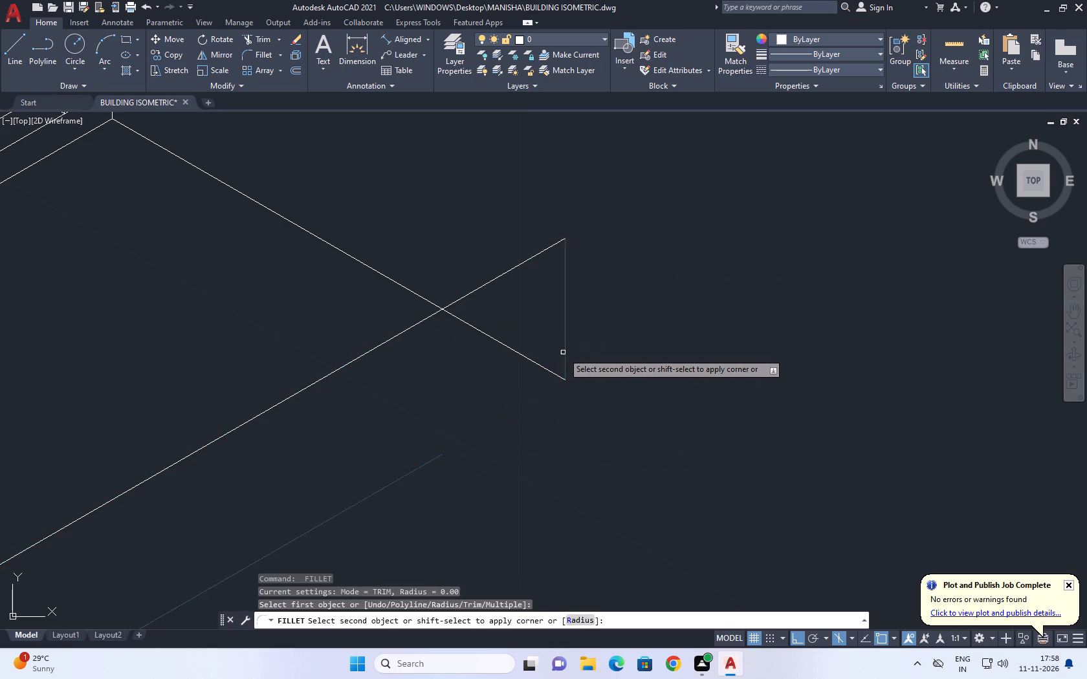
pyautogui.click(563, 352)
pyautogui.click(564, 350)
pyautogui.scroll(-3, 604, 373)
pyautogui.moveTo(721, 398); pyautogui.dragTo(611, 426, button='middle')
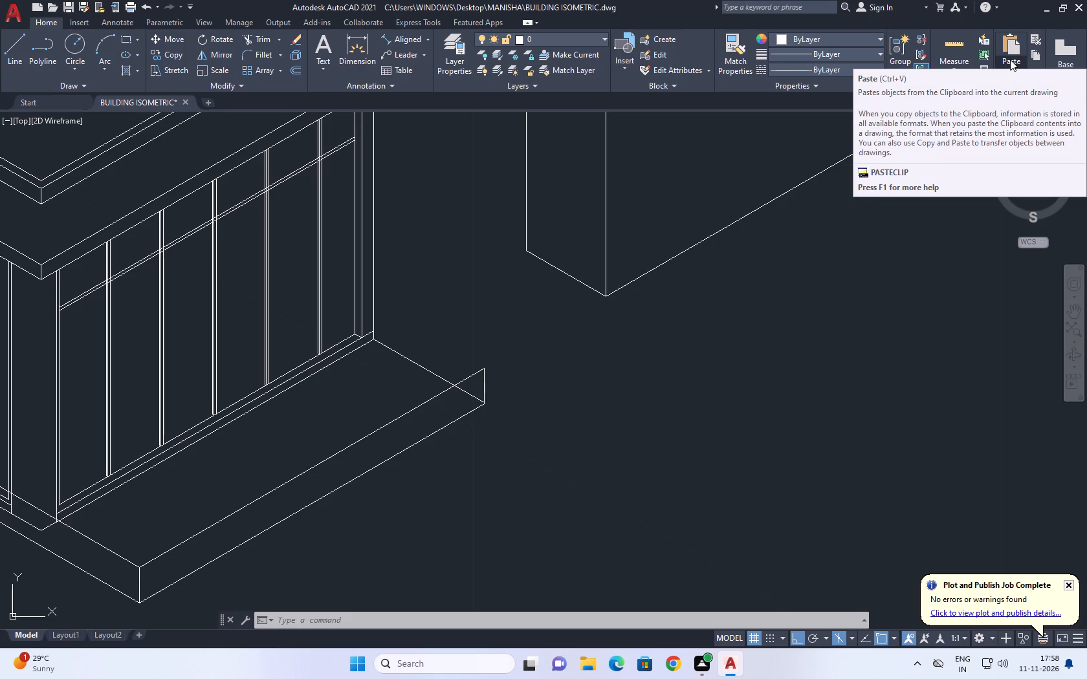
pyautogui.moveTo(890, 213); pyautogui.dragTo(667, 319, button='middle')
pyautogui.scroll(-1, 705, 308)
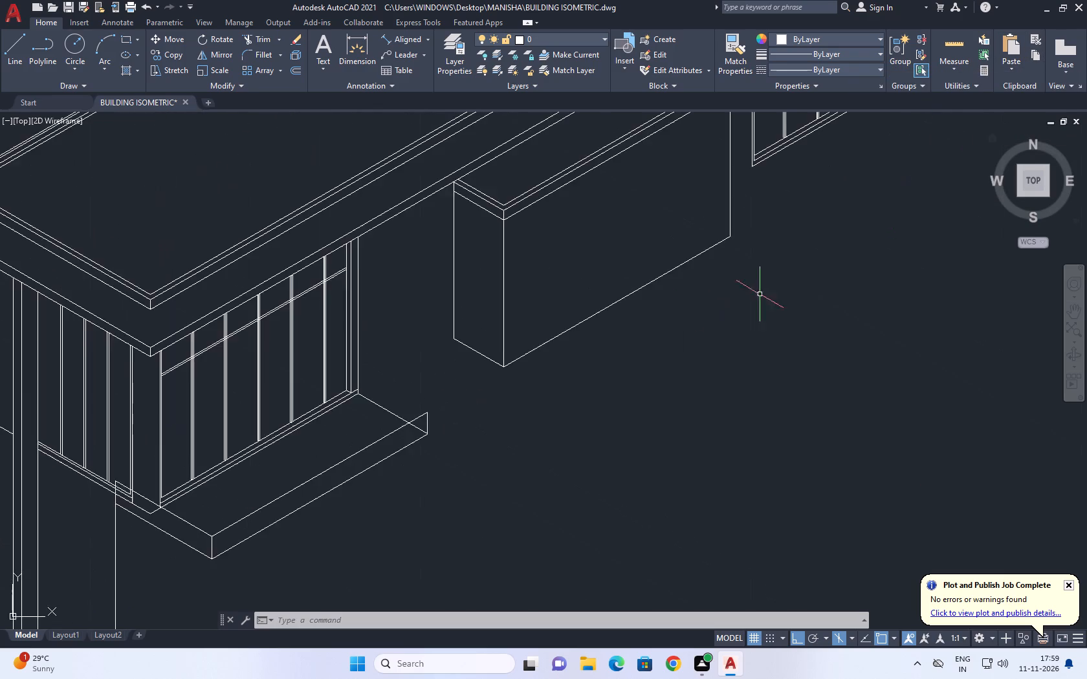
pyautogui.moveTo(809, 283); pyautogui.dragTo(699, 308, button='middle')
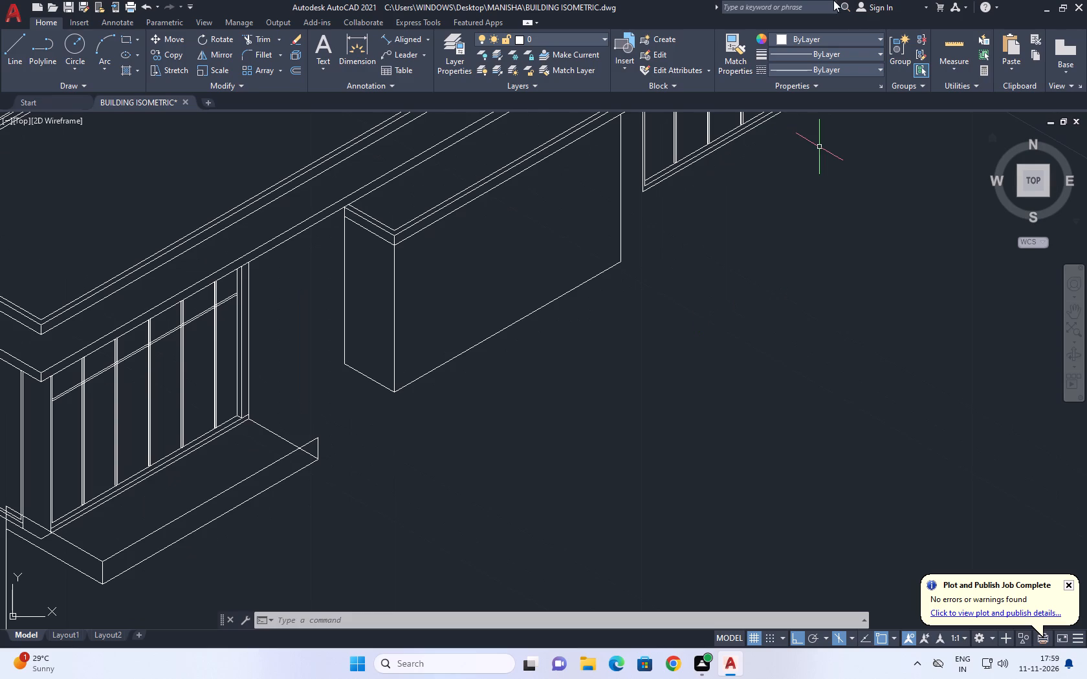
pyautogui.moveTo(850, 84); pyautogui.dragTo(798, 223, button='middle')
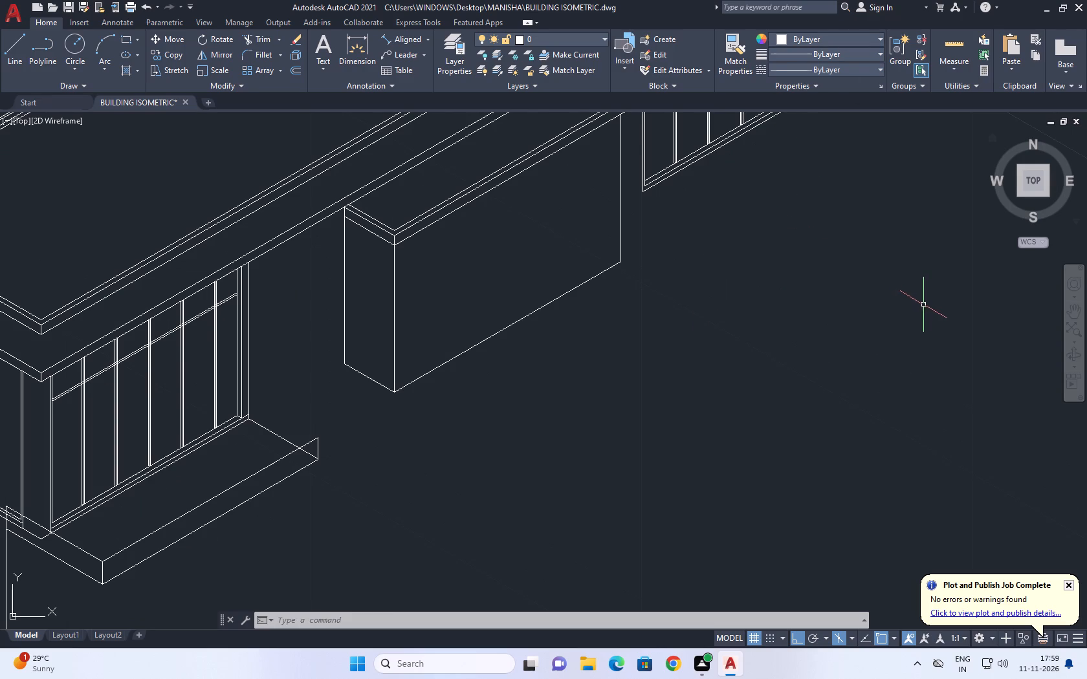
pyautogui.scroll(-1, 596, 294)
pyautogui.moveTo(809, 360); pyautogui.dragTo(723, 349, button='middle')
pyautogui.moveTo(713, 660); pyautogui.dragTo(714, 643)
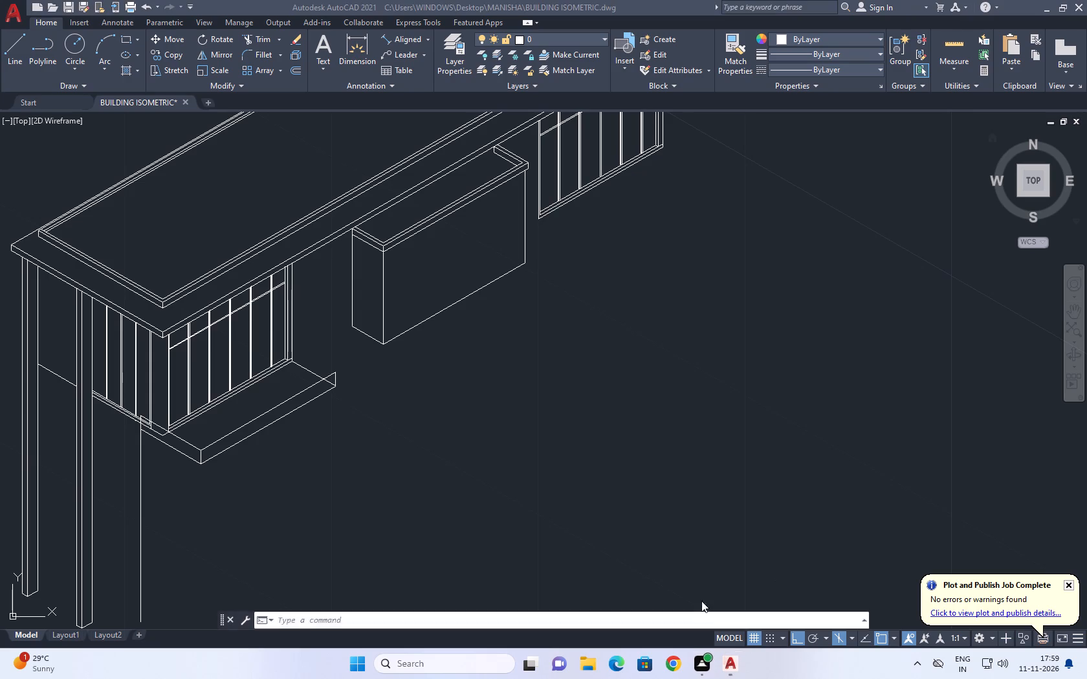
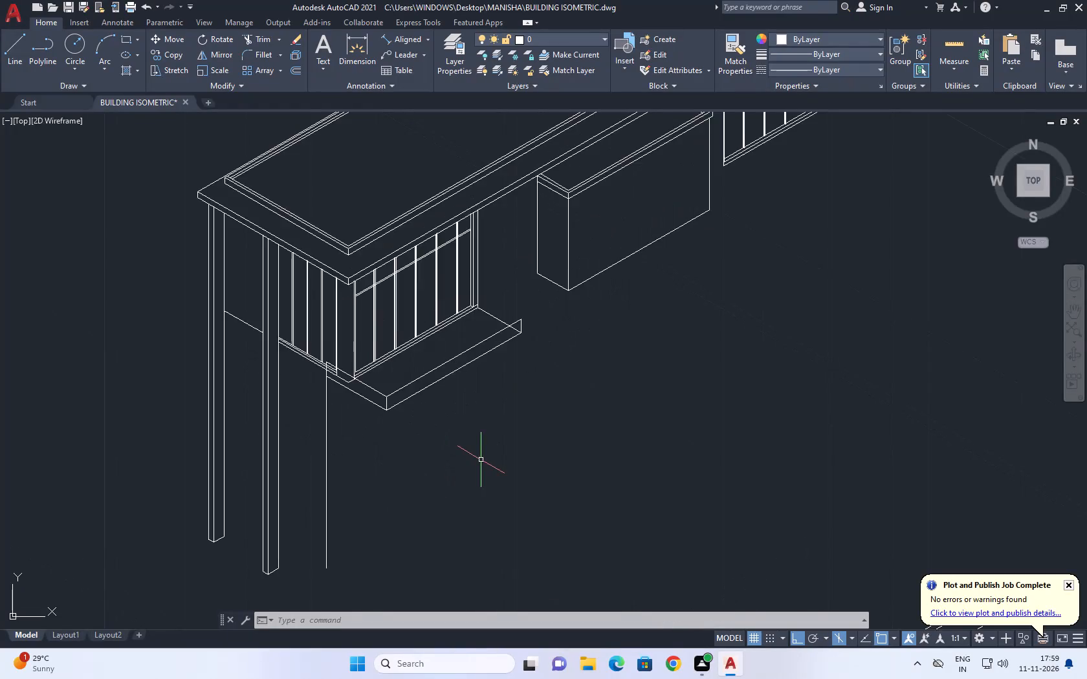
# Trim the window sill, wall base and vertical line segments that cross the face of the projecting ledge below the corner window.
pyautogui.moveTo(309, 415); pyautogui.dragTo(355, 407, button='middle')
pyautogui.scroll(2, 320, 326)
pyautogui.moveTo(321, 344); pyautogui.dragTo(338, 387, button='middle')
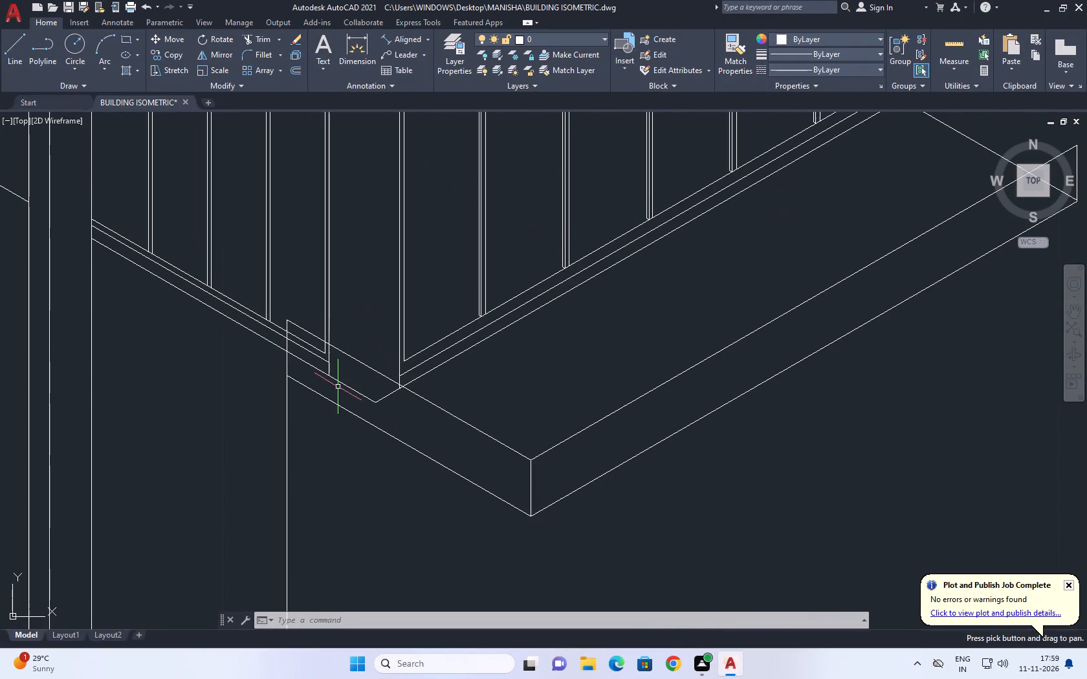
pyautogui.write('TR')
pyautogui.press('space')
pyautogui.scroll(2, 338, 387)
pyautogui.click(419, 421)
pyautogui.moveTo(322, 347); pyautogui.dragTo(309, 344)
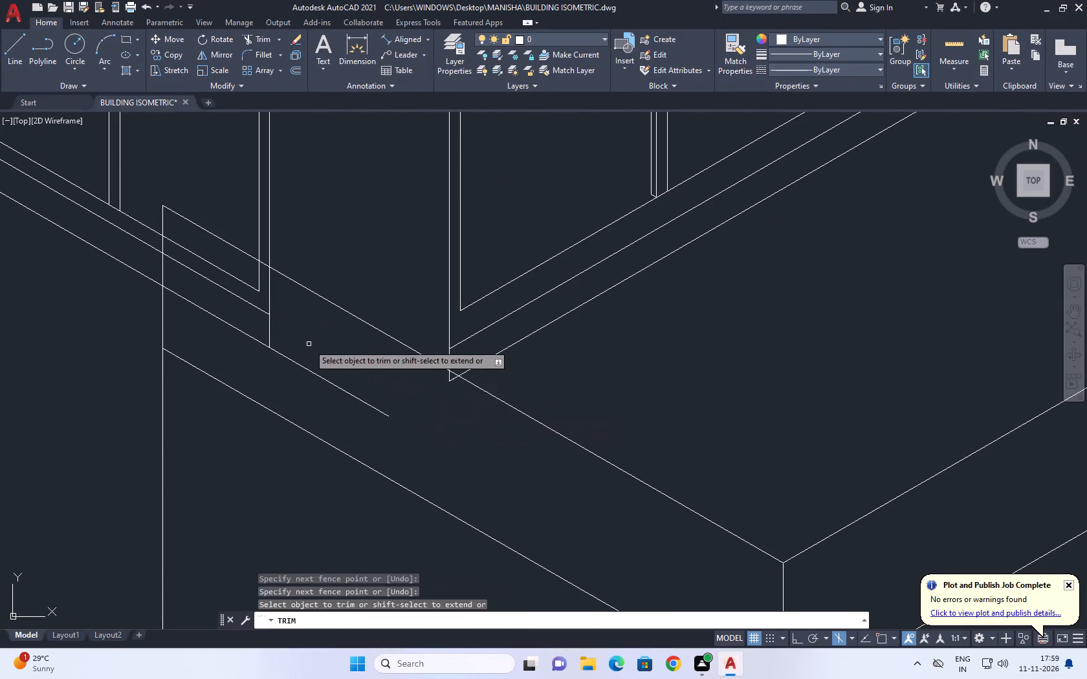
pyautogui.click(285, 300)
pyautogui.click(234, 301)
pyautogui.click(240, 272)
pyautogui.click(220, 345)
pyautogui.click(296, 322)
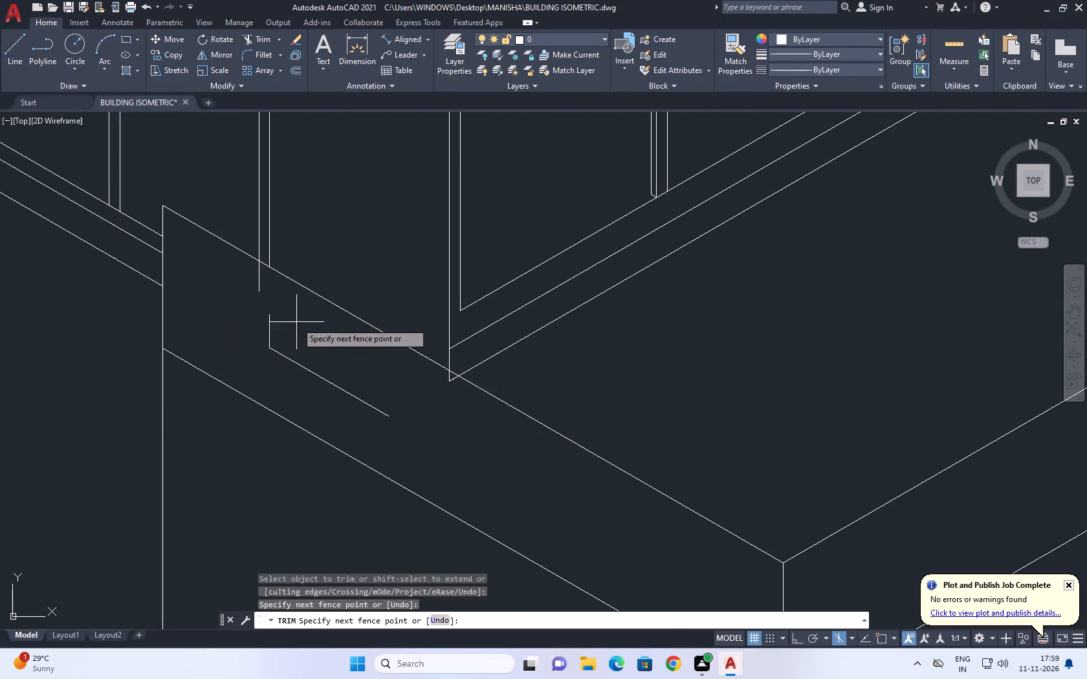
pyautogui.click(239, 339)
pyautogui.click(336, 393)
pyautogui.click(351, 390)
# Trim the leftover end of the window bar that extends below the ledge's upper edge.
pyautogui.moveTo(291, 369); pyautogui.dragTo(401, 443, button='middle')
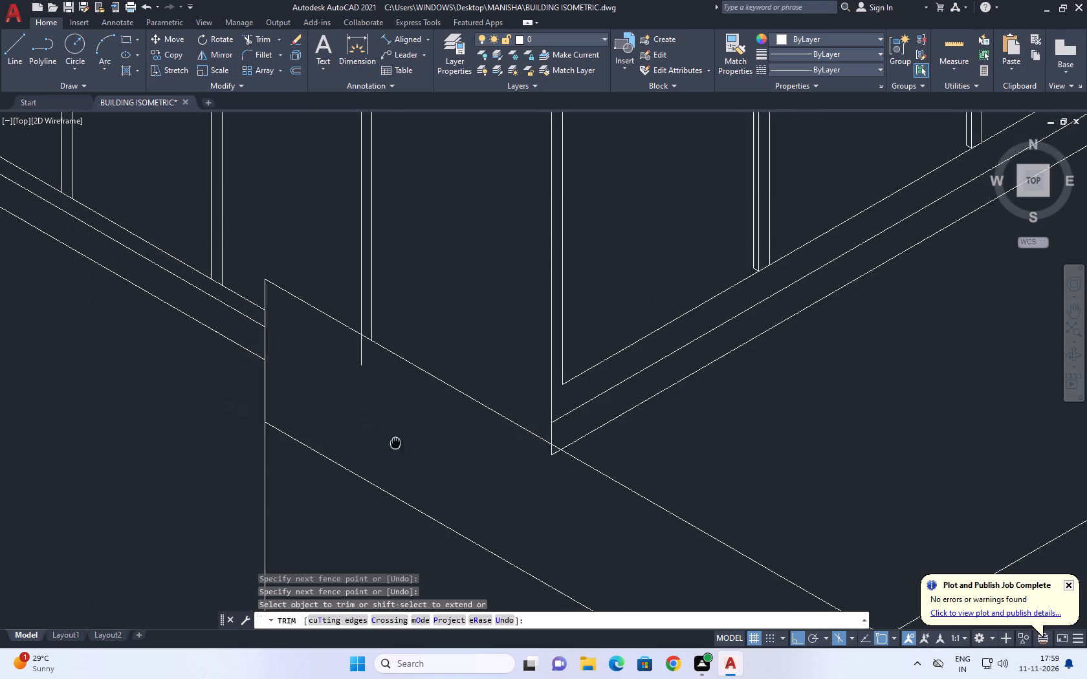
pyautogui.moveTo(401, 443); pyautogui.dragTo(424, 445, button='middle')
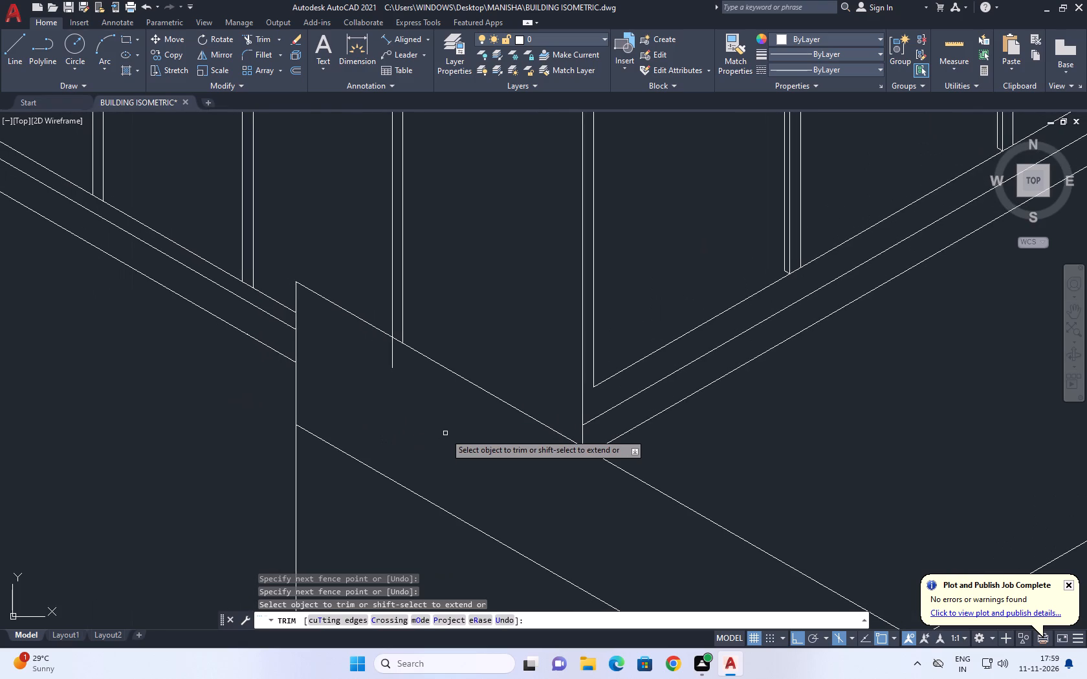
pyautogui.click(405, 361)
pyautogui.moveTo(359, 341); pyautogui.dragTo(355, 334)
pyautogui.scroll(2, 564, 502)
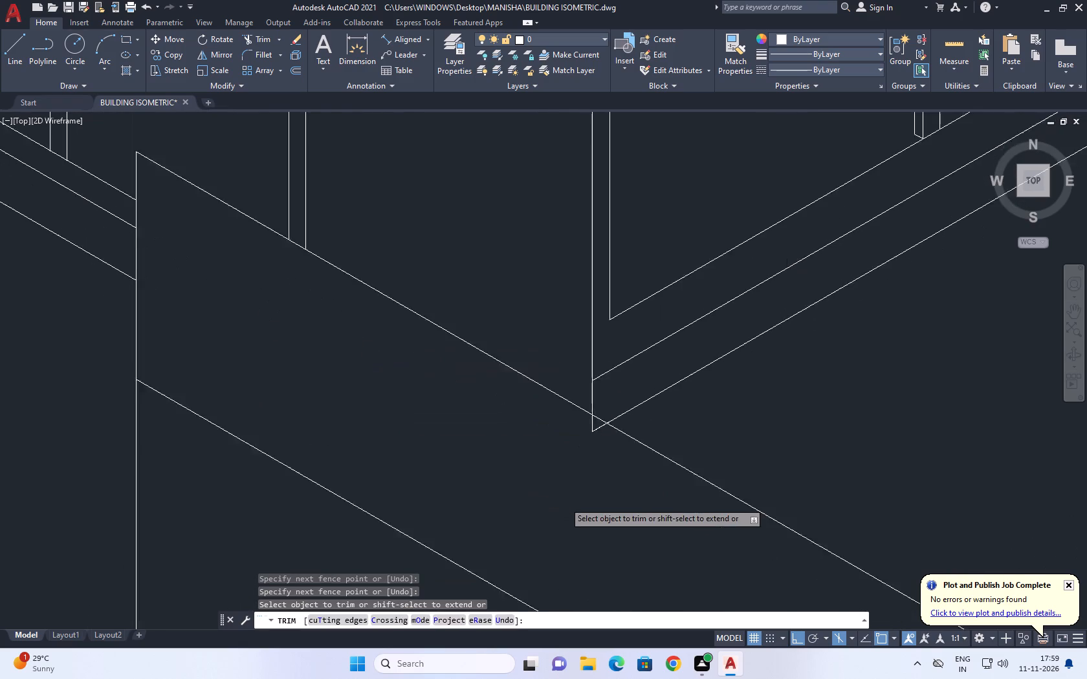
pyautogui.moveTo(578, 438); pyautogui.dragTo(584, 468, button='middle')
pyautogui.scroll(-1, 594, 479)
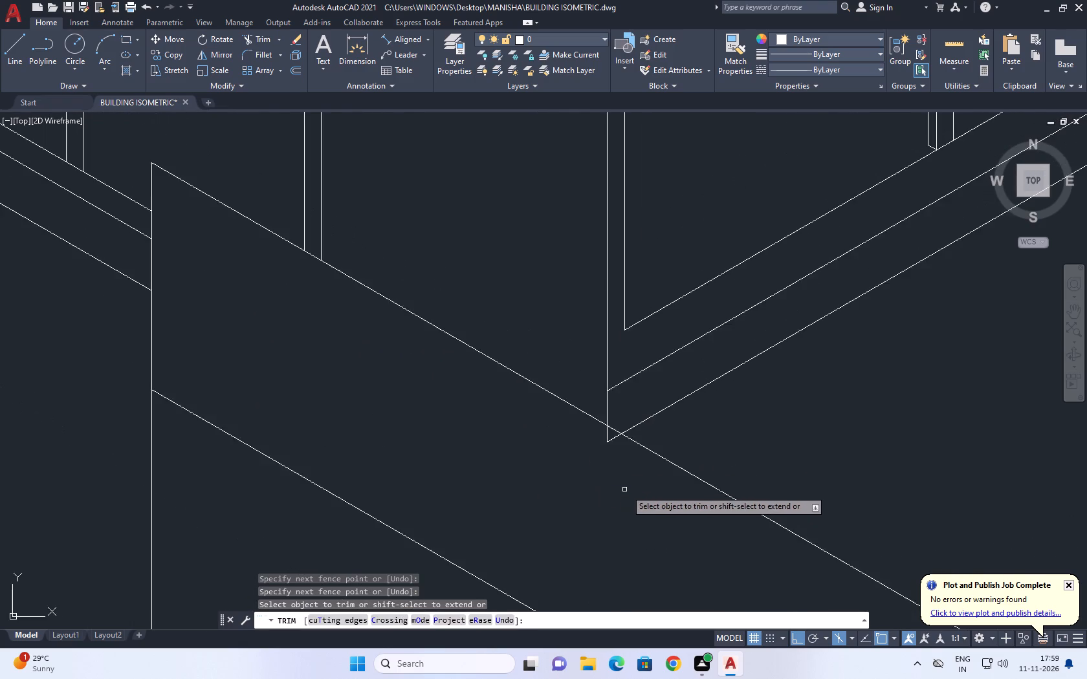
pyautogui.scroll(-2, 628, 490)
pyautogui.press('Escape')
# Copy the long vertical line beneath the ledge's short side 0.25 along the 330° isometric axis, towards the ledge's outer corner.
pyautogui.scroll(-2, 712, 365)
pyautogui.moveTo(761, 394); pyautogui.dragTo(728, 480, button='middle')
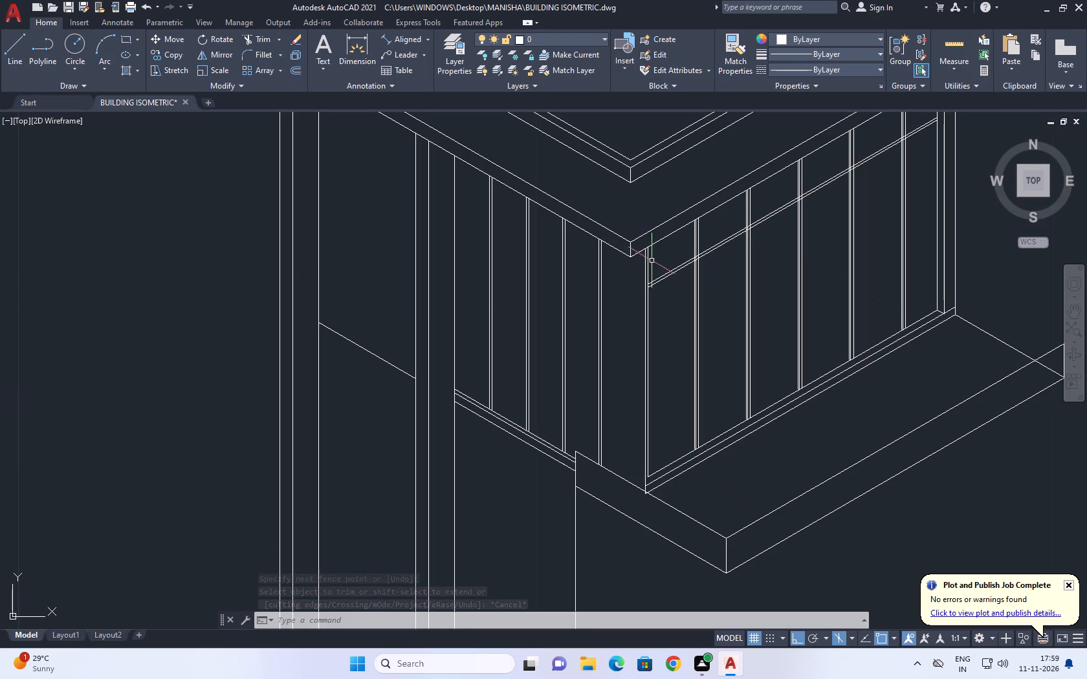
pyautogui.scroll(-3, 719, 253)
pyautogui.moveTo(727, 332); pyautogui.dragTo(585, 286, button='middle')
pyautogui.scroll(3, 562, 281)
pyautogui.moveTo(467, 268); pyautogui.dragTo(501, 341, button='middle')
pyautogui.scroll(-3, 602, 319)
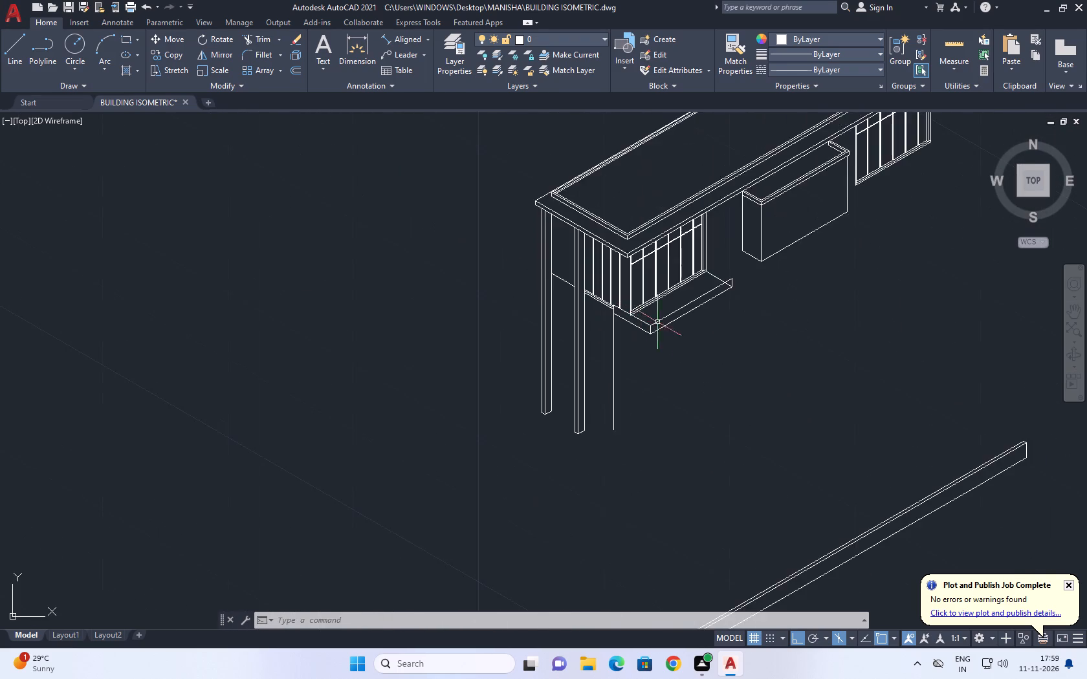
pyautogui.moveTo(623, 328); pyautogui.dragTo(565, 318, button='middle')
pyautogui.press('c')
pyautogui.press('o')
pyautogui.press('space')
pyautogui.scroll(1, 538, 339)
pyautogui.click(564, 331)
pyautogui.press('space')
pyautogui.scroll(3, 573, 335)
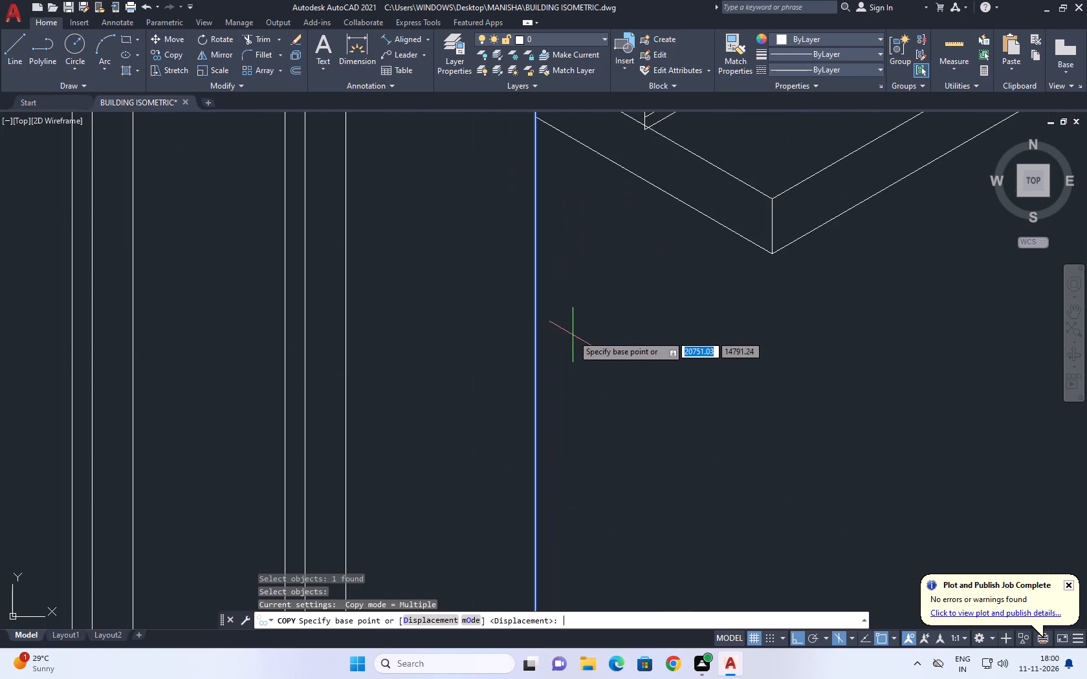
pyautogui.moveTo(523, 313); pyautogui.dragTo(525, 321)
pyautogui.scroll(-3, 615, 327)
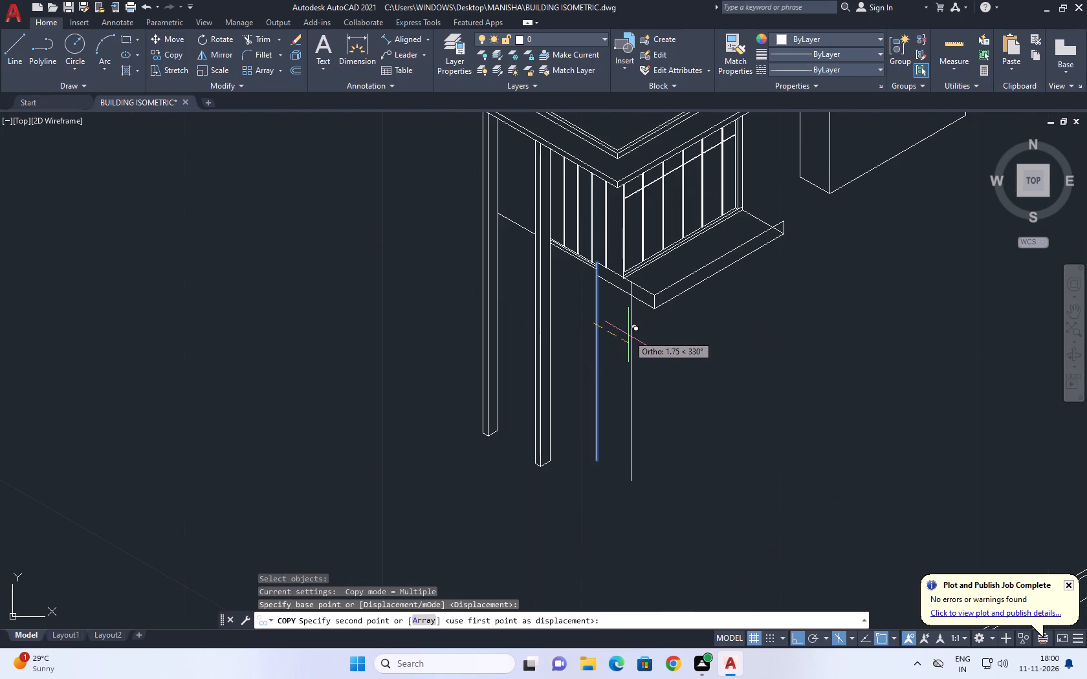
pyautogui.scroll(1, 599, 316)
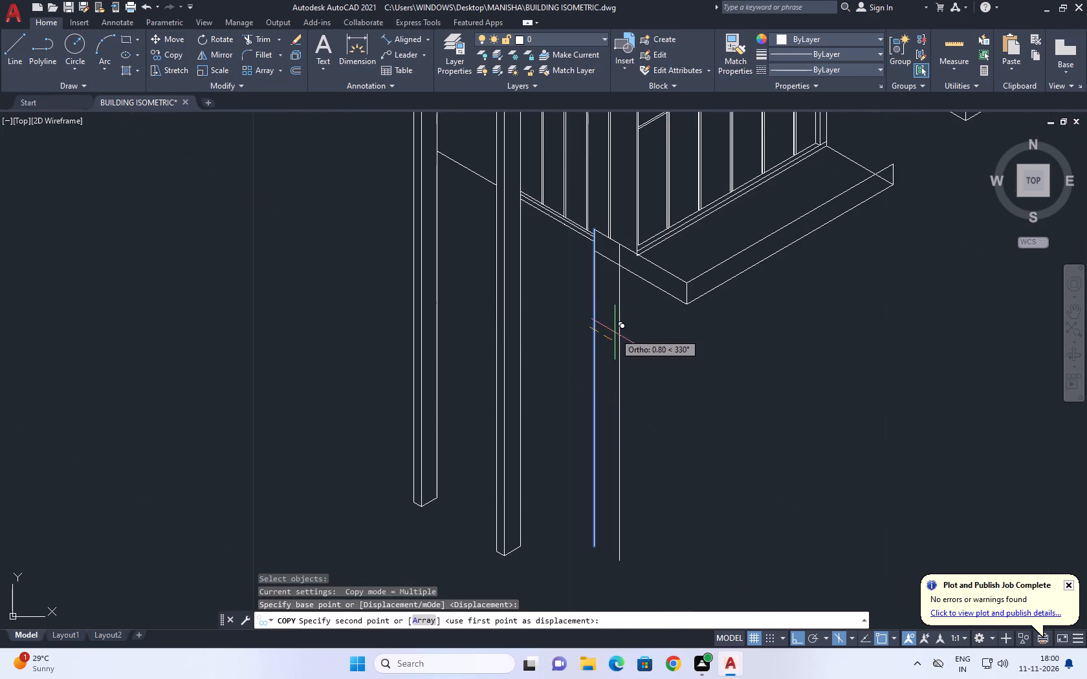
pyautogui.write('0.25')
pyautogui.press('Return')
pyautogui.press('space')
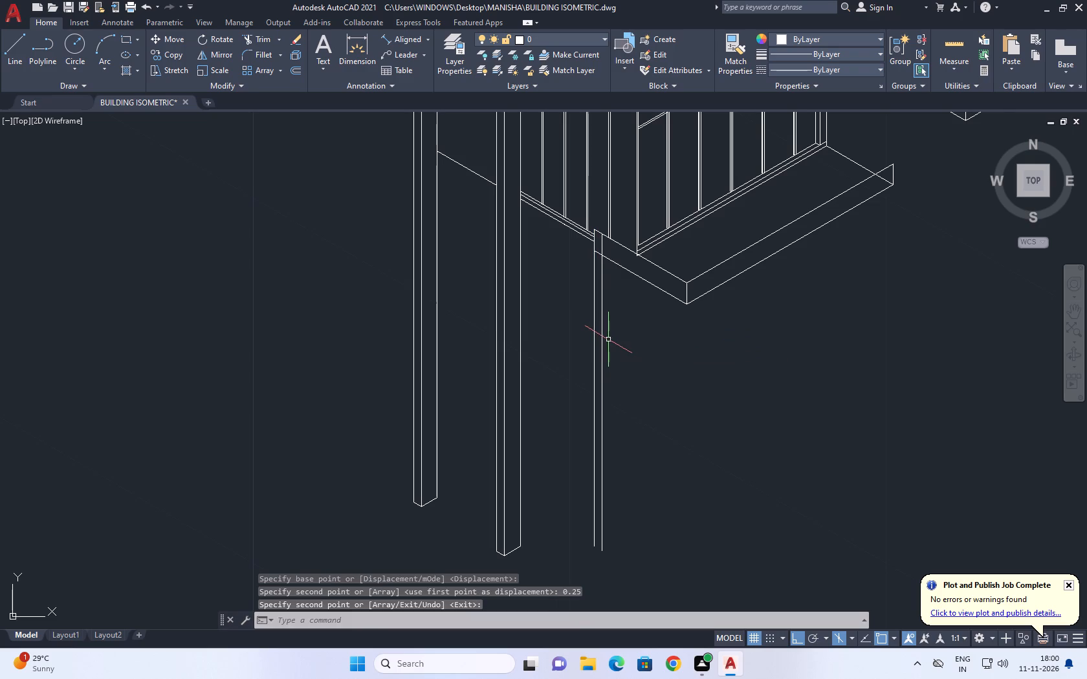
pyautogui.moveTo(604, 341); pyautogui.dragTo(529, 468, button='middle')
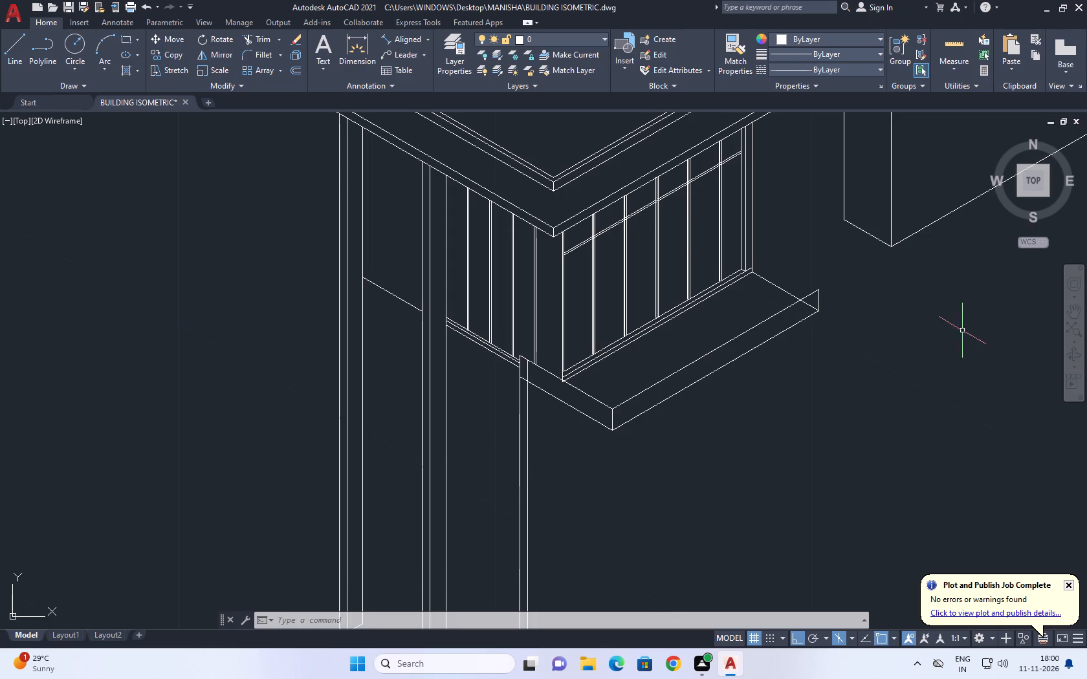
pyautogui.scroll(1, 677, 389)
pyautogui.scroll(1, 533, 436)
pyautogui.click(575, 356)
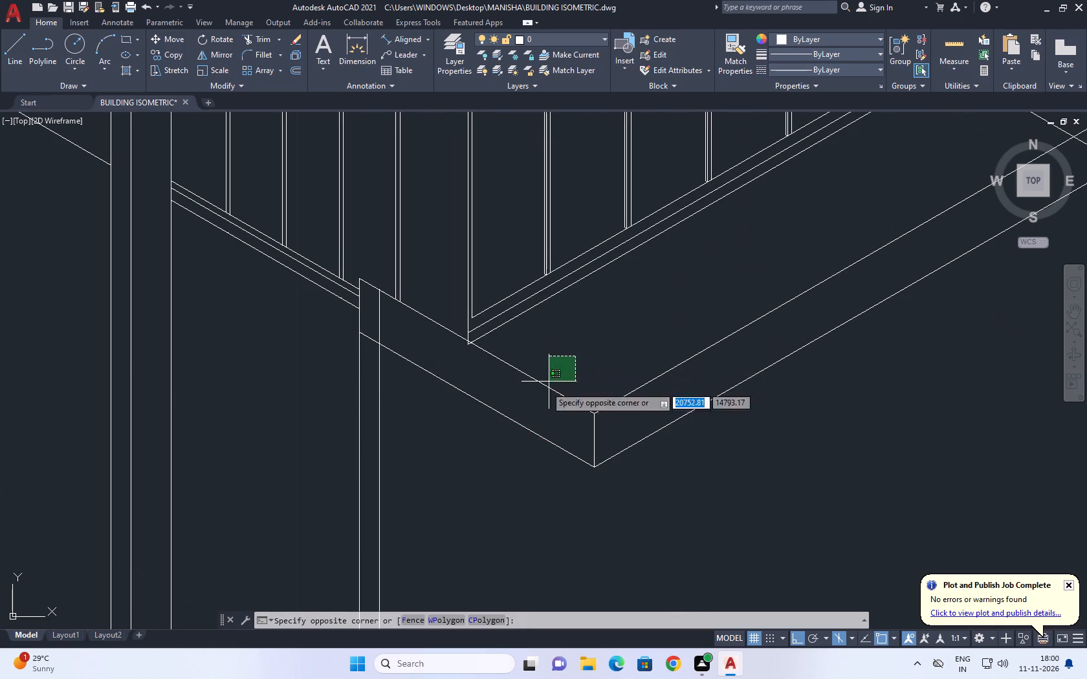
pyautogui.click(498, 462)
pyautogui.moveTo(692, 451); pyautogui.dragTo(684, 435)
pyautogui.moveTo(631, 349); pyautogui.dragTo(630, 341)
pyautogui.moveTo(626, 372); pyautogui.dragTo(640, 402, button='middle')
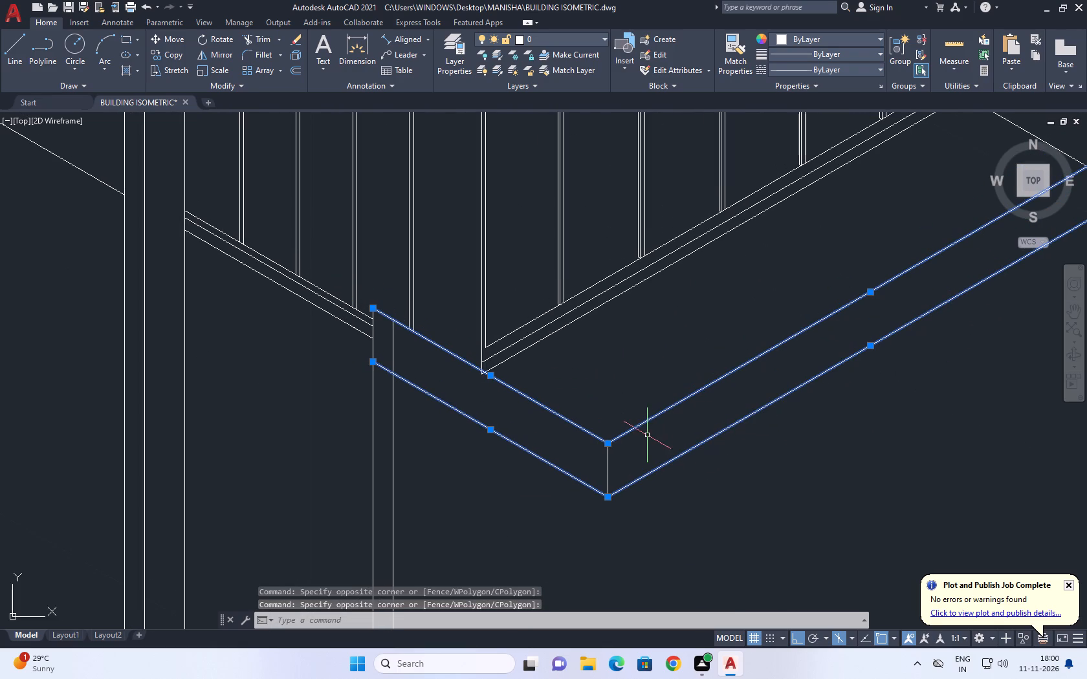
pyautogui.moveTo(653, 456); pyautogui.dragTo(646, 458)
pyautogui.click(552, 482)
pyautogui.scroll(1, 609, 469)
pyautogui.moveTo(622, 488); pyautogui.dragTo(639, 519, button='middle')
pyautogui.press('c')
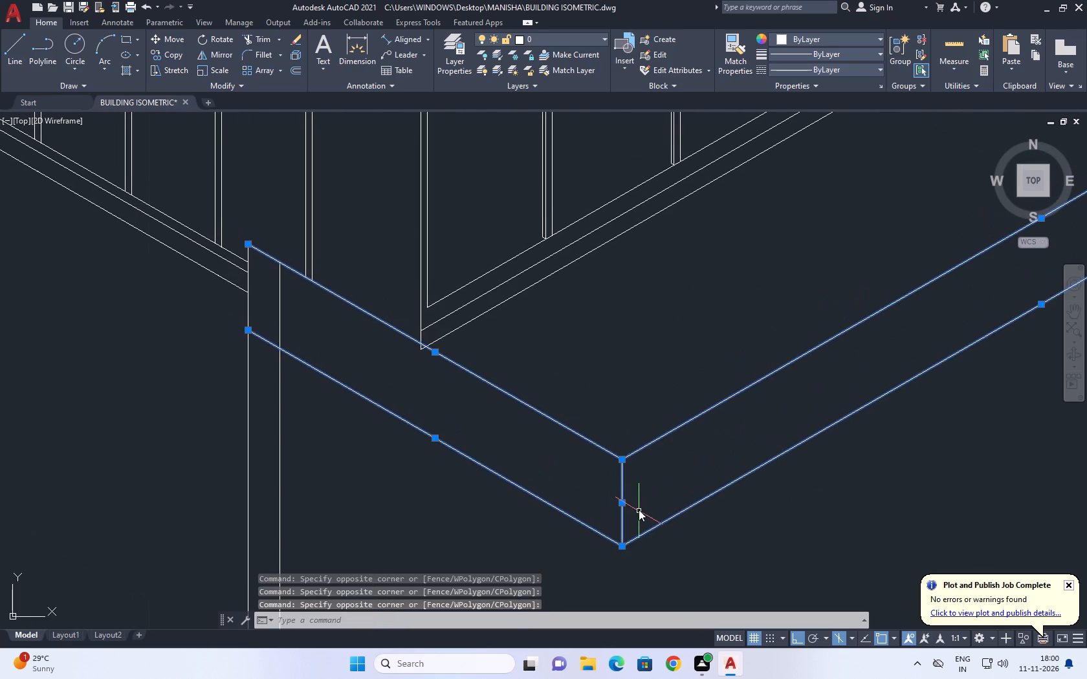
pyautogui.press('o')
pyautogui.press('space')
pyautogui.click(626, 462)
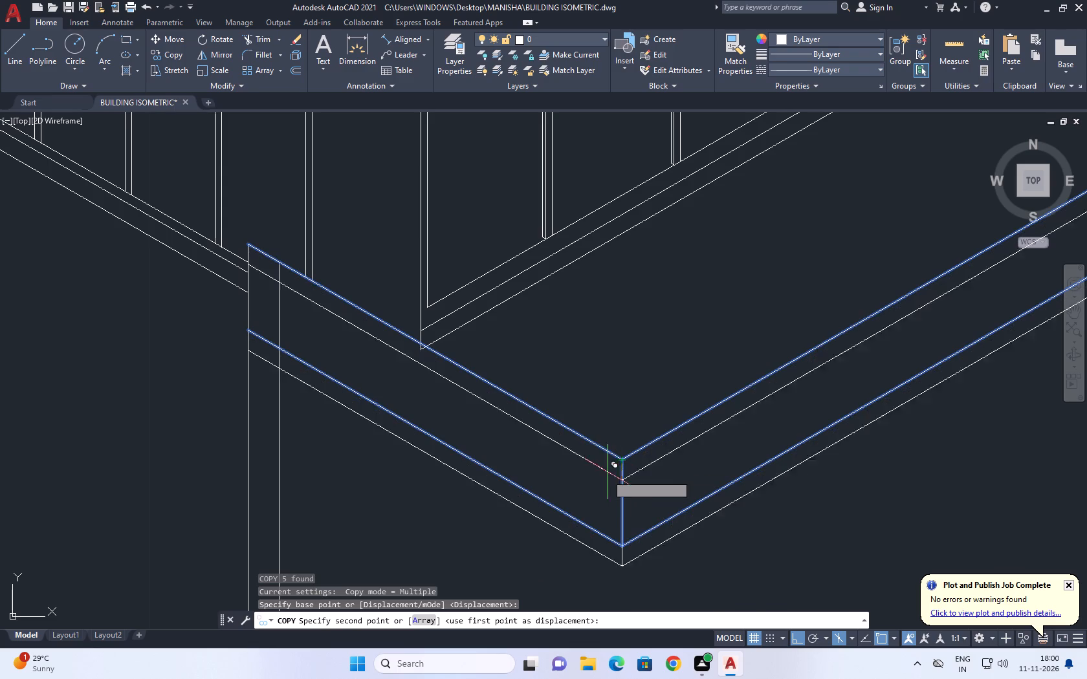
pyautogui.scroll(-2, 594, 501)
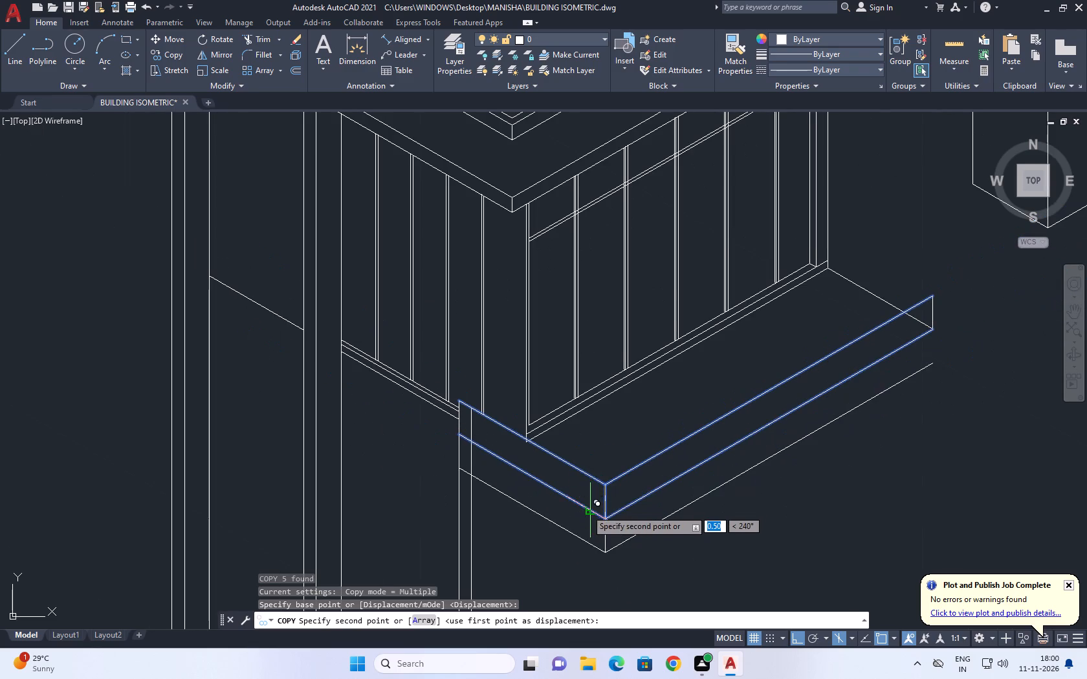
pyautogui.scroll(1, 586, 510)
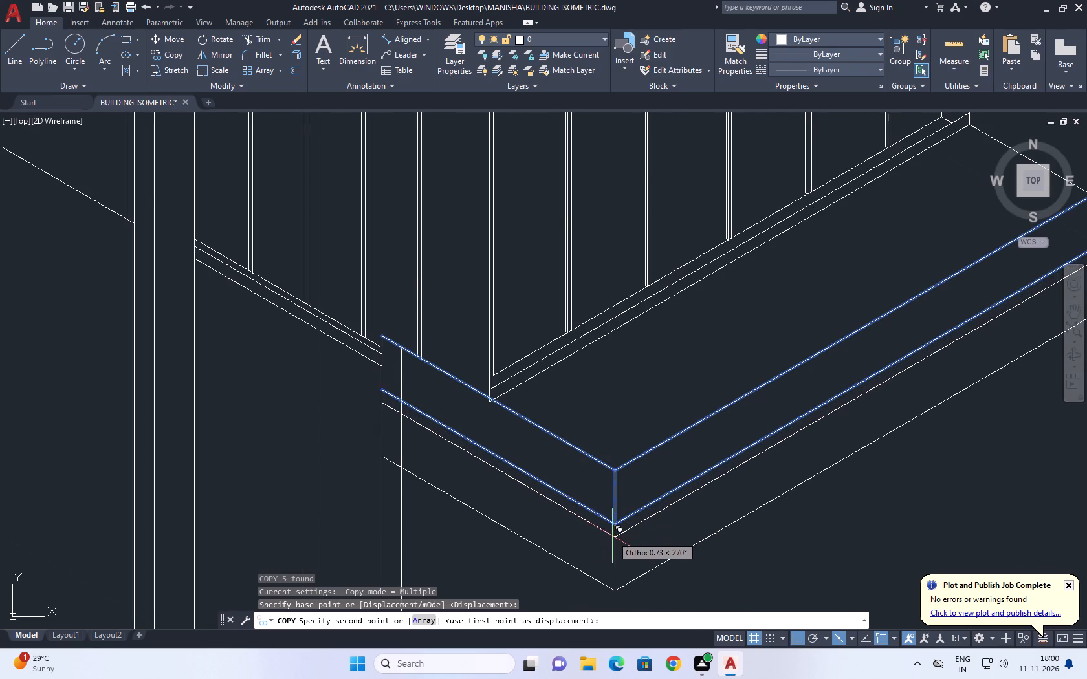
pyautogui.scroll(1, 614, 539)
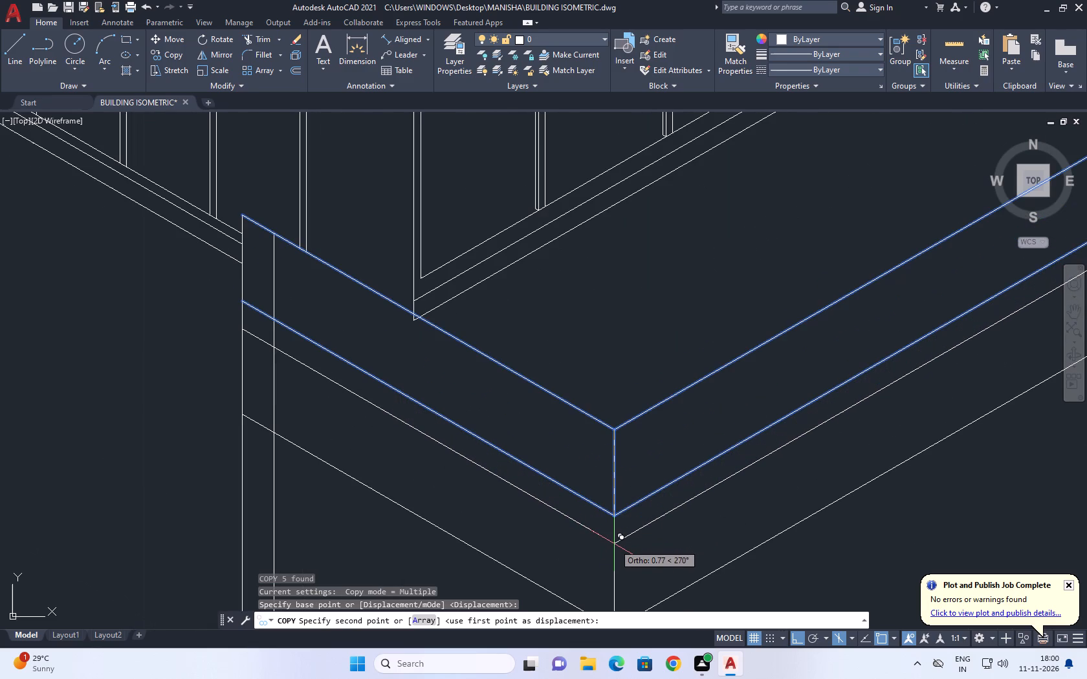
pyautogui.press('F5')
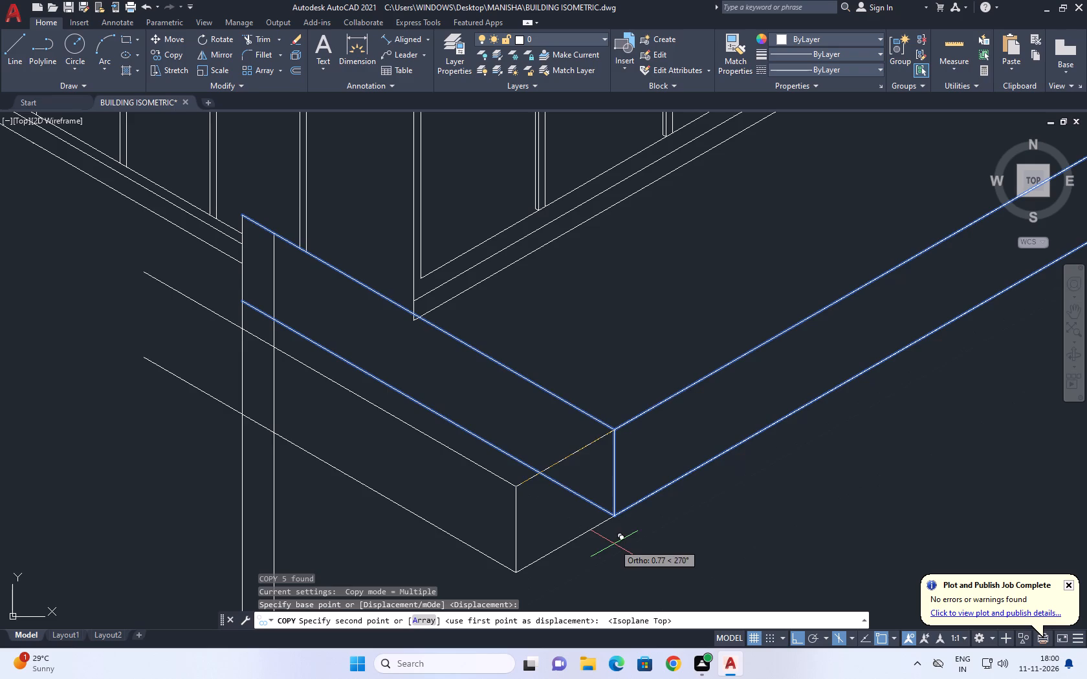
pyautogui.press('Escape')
# Copy the upper and lower edges of the ledge's short side 0.25 outward along the top isoplane, in line with its long side.
pyautogui.click(591, 392)
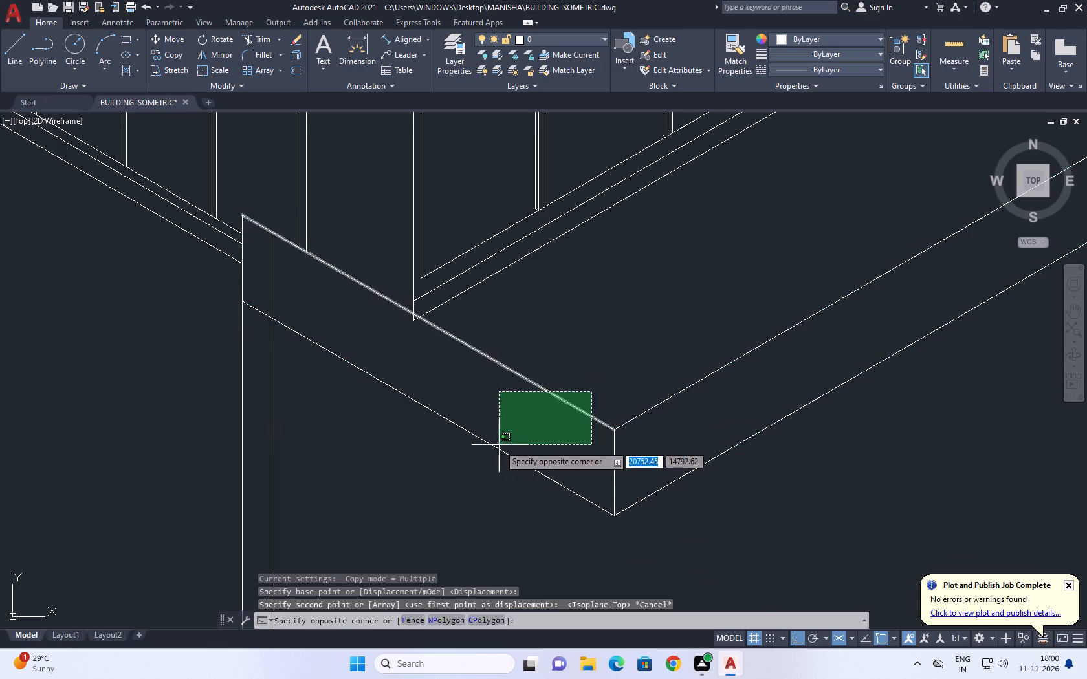
pyautogui.click(483, 460)
pyautogui.moveTo(533, 492); pyautogui.dragTo(603, 433, button='middle')
pyautogui.write('CO')
pyautogui.press('space')
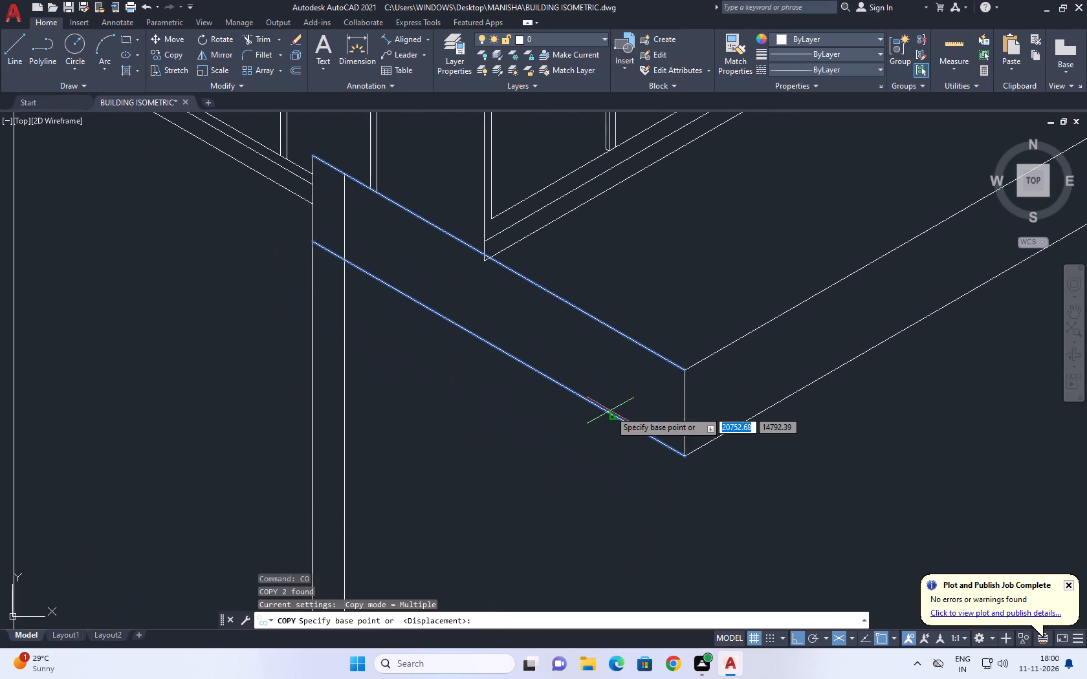
pyautogui.click(674, 377)
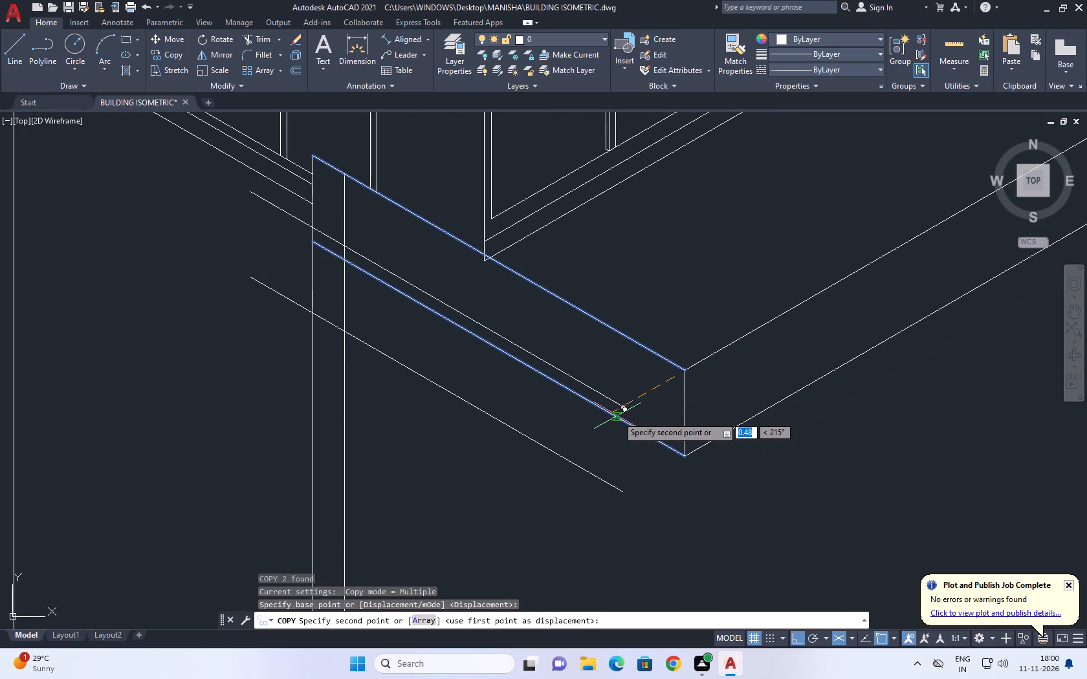
pyautogui.write('0.25')
pyautogui.press('Return')
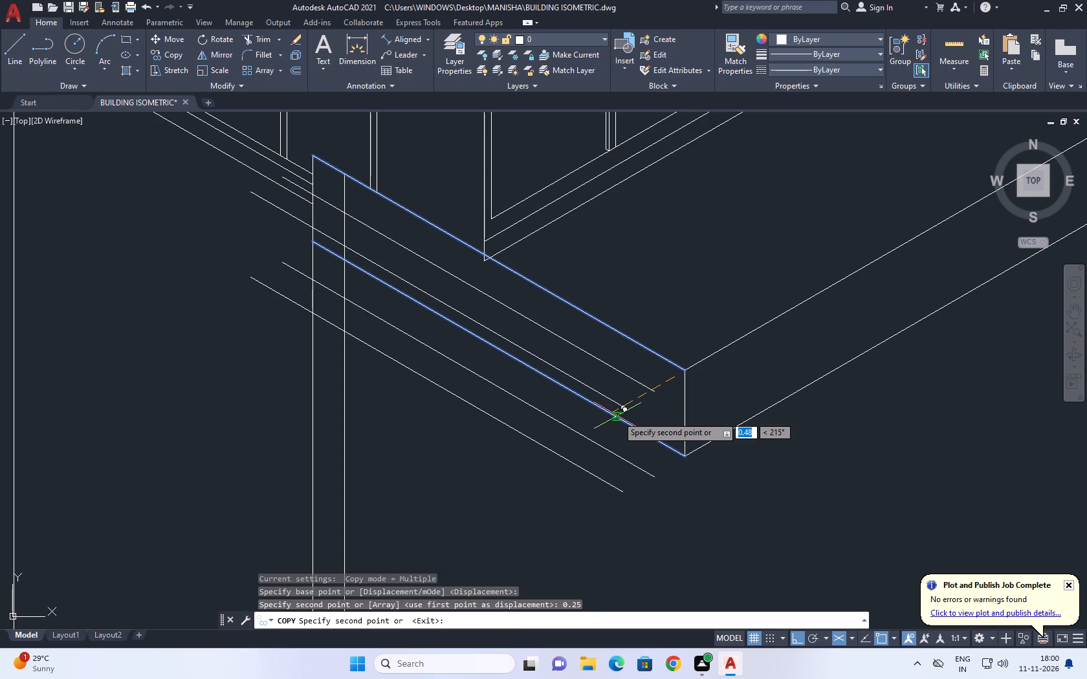
pyautogui.press('Escape')
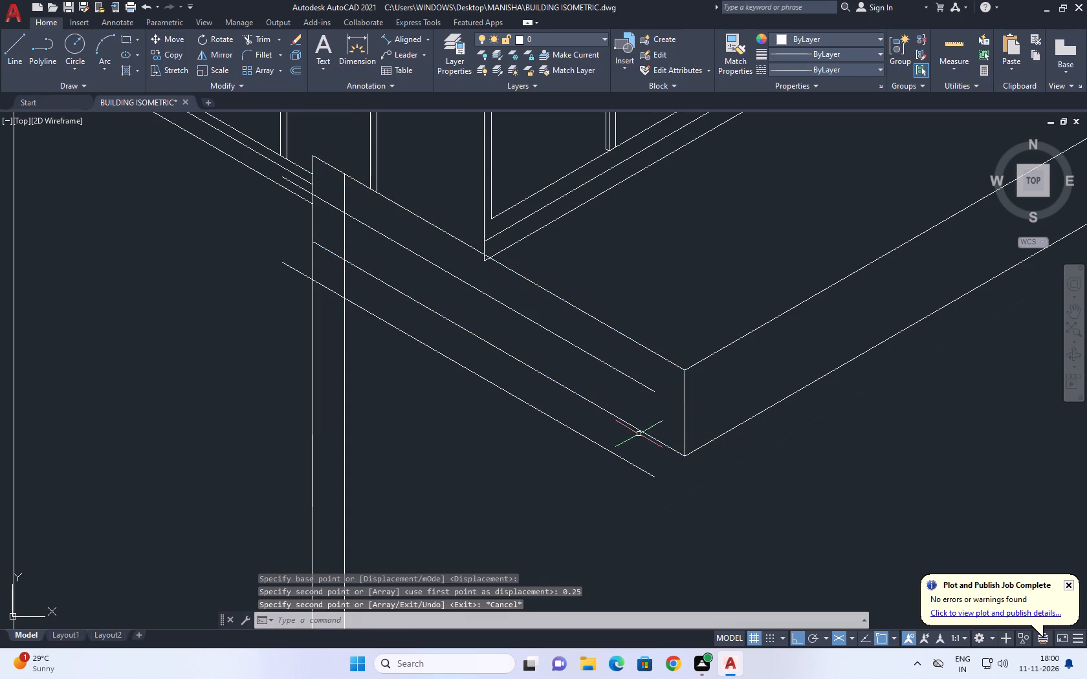
# Draw a line from the ledge's upper outer corner to the end of the copied upper edge.
pyautogui.moveTo(638, 433); pyautogui.dragTo(677, 439, button='middle')
pyautogui.press('l')
pyautogui.press('space')
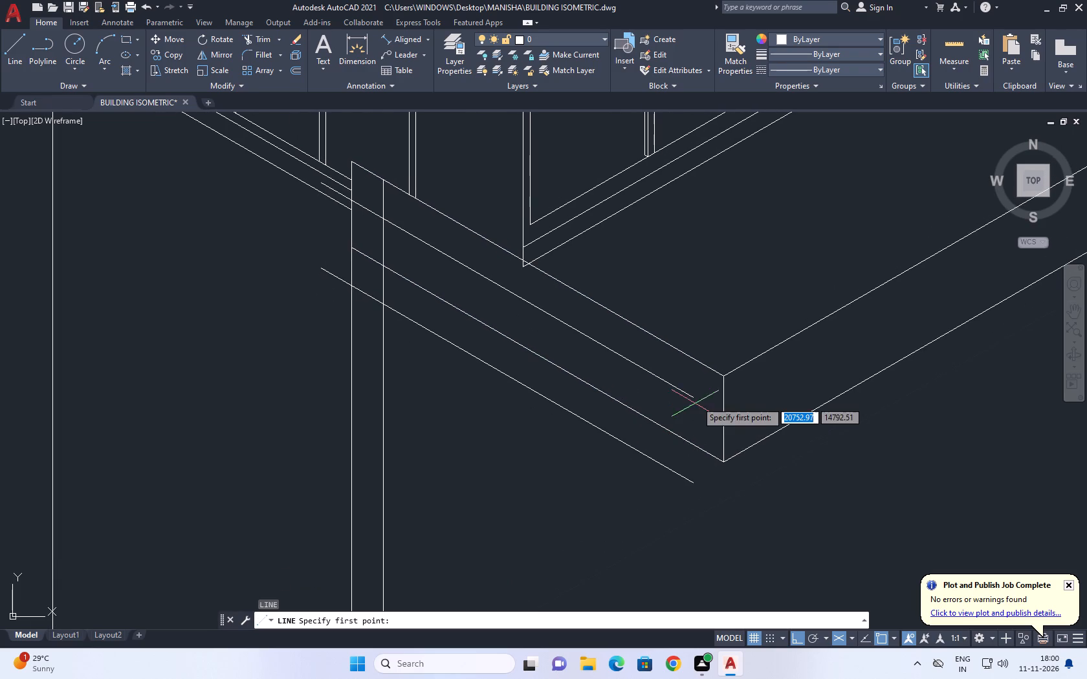
pyautogui.click(719, 379)
pyautogui.click(689, 396)
pyautogui.press('space')
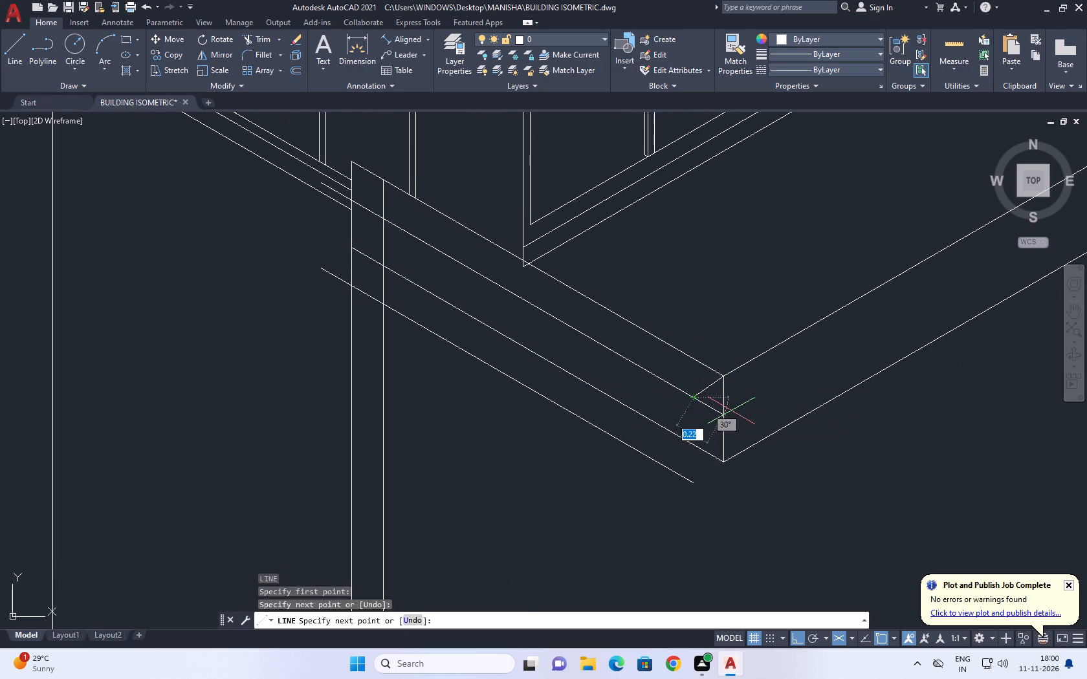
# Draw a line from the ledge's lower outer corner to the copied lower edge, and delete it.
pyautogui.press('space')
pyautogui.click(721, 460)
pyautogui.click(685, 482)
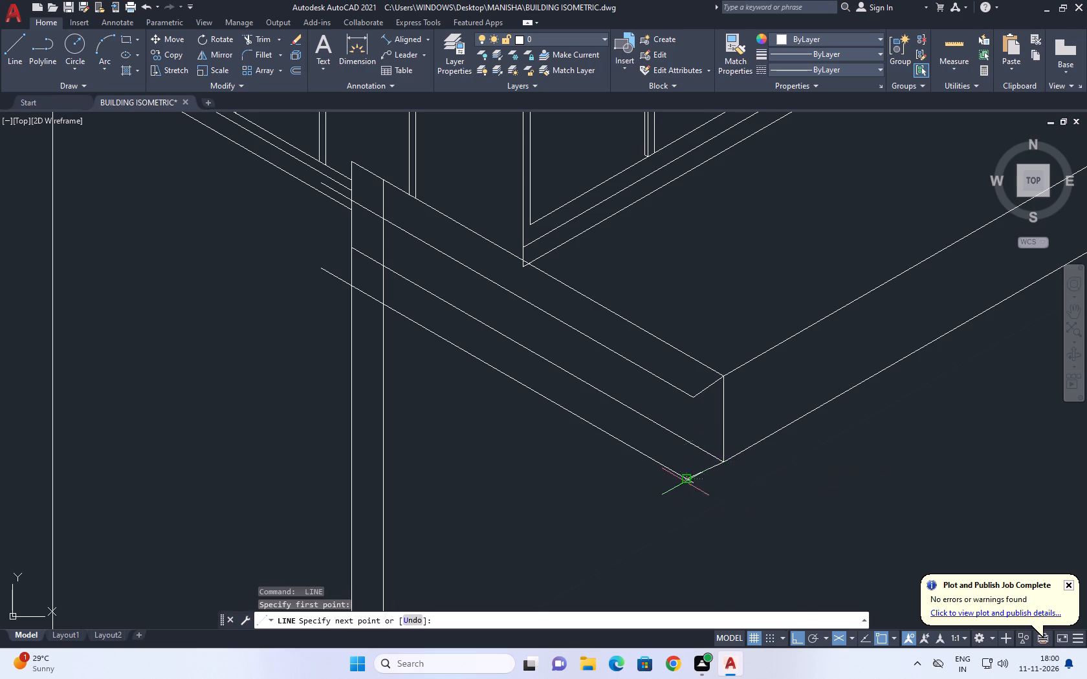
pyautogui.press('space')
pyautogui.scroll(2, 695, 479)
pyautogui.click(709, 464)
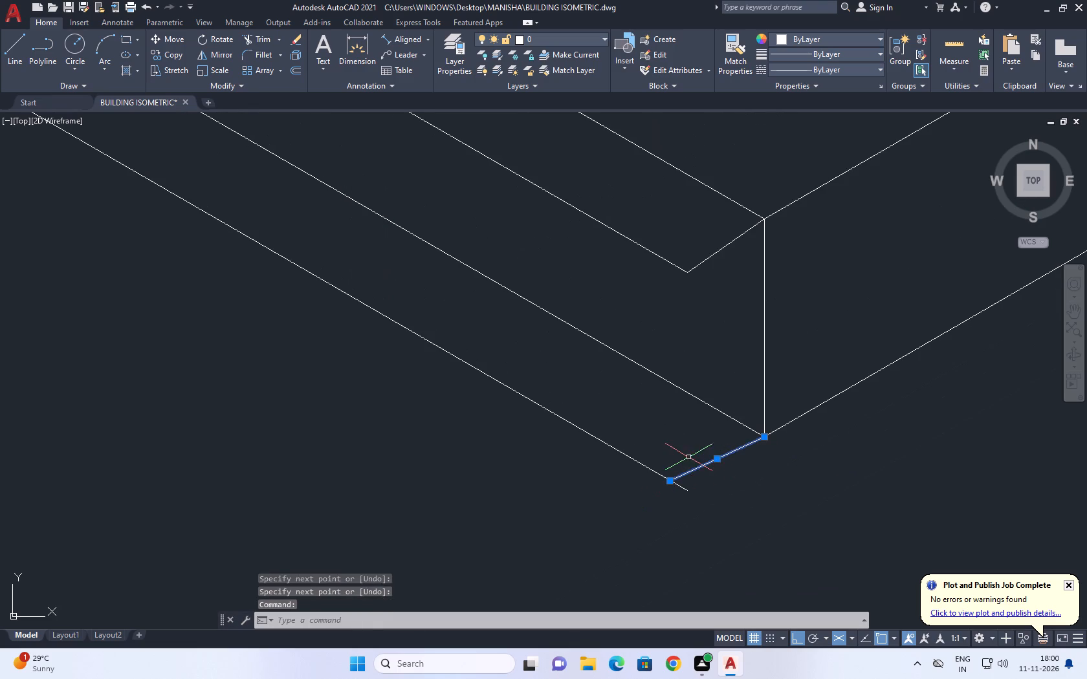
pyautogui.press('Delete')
# Fillet the ledge's long lower edge with the copied lower edge to join them in a sharp corner.
pyautogui.scroll(-4, 690, 462)
pyautogui.write('F')
pyautogui.press('space')
pyautogui.scroll(2, 694, 466)
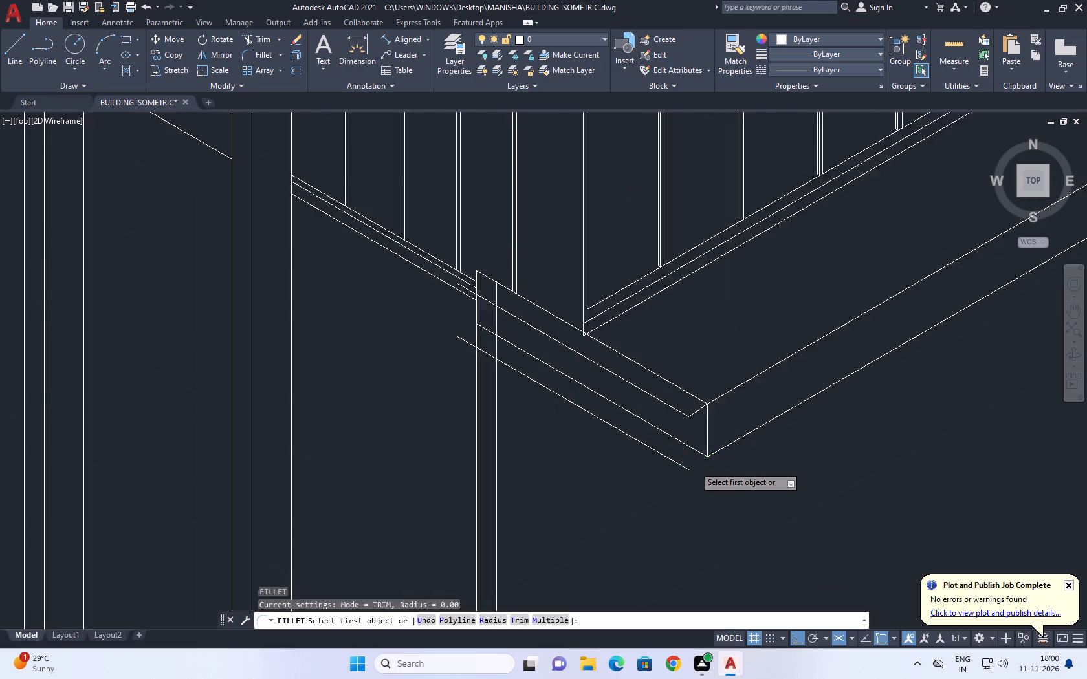
pyautogui.click(729, 443)
pyautogui.click(675, 470)
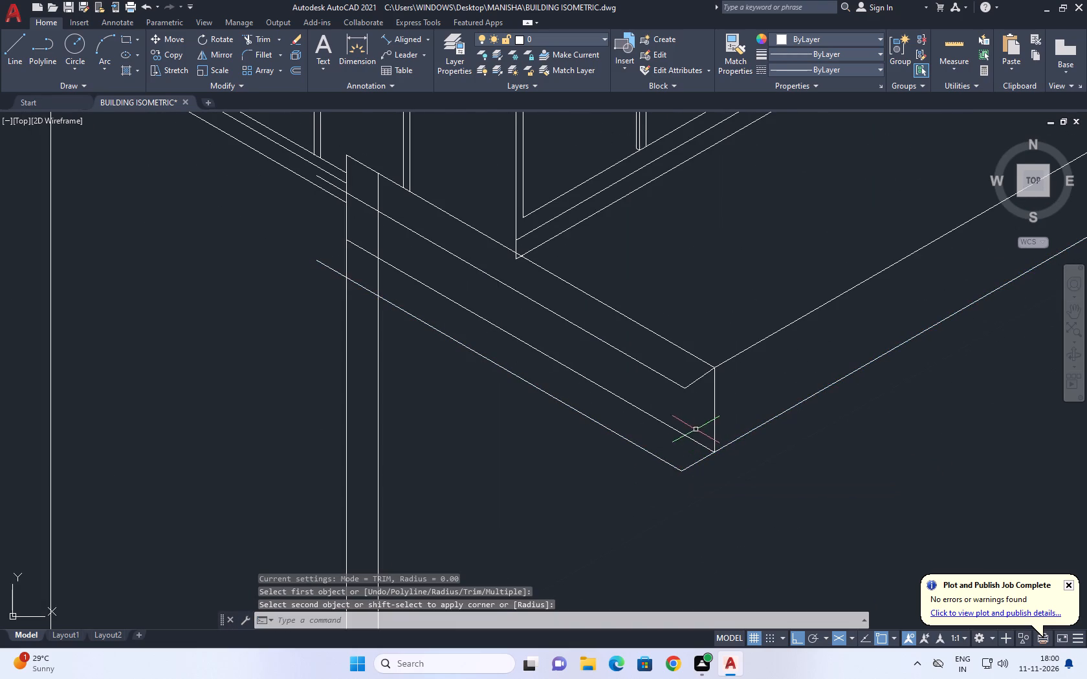
# Delete the original lower edge of the ledge's short side, between the two copied edges.
pyautogui.scroll(1, 685, 438)
pyautogui.click(684, 439)
pyautogui.click(668, 422)
pyautogui.press('Delete')
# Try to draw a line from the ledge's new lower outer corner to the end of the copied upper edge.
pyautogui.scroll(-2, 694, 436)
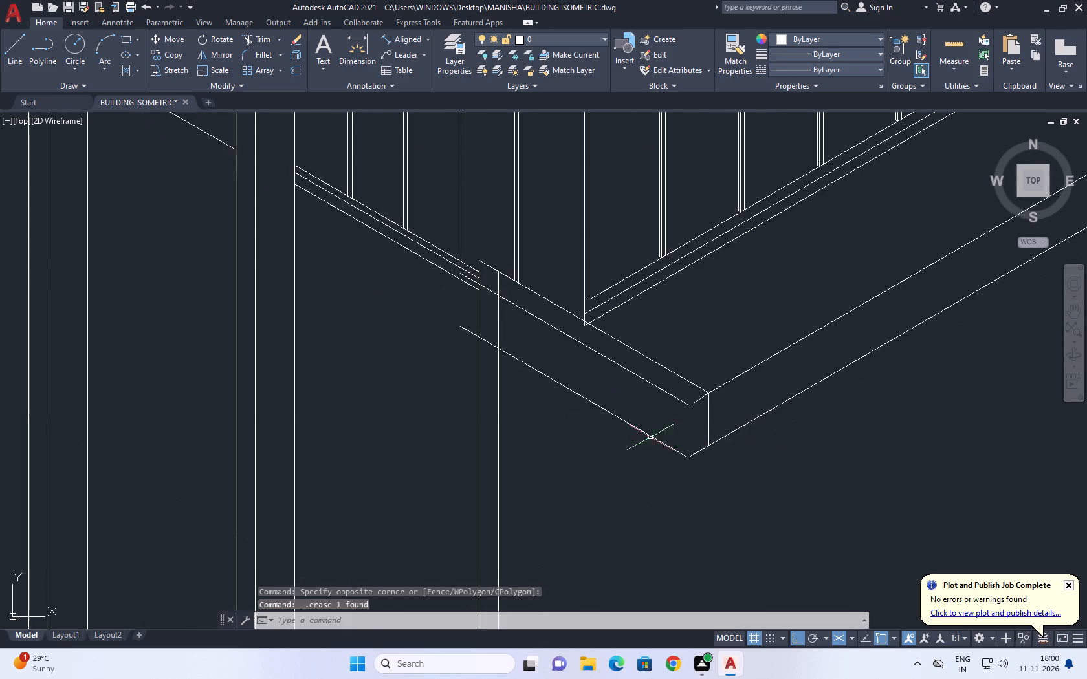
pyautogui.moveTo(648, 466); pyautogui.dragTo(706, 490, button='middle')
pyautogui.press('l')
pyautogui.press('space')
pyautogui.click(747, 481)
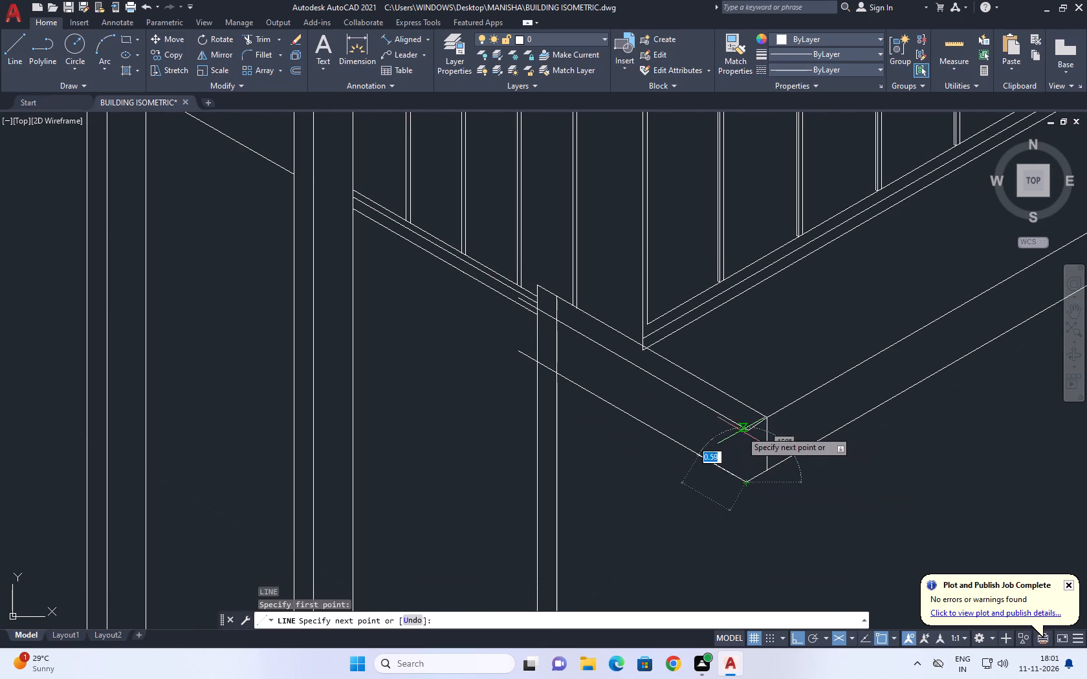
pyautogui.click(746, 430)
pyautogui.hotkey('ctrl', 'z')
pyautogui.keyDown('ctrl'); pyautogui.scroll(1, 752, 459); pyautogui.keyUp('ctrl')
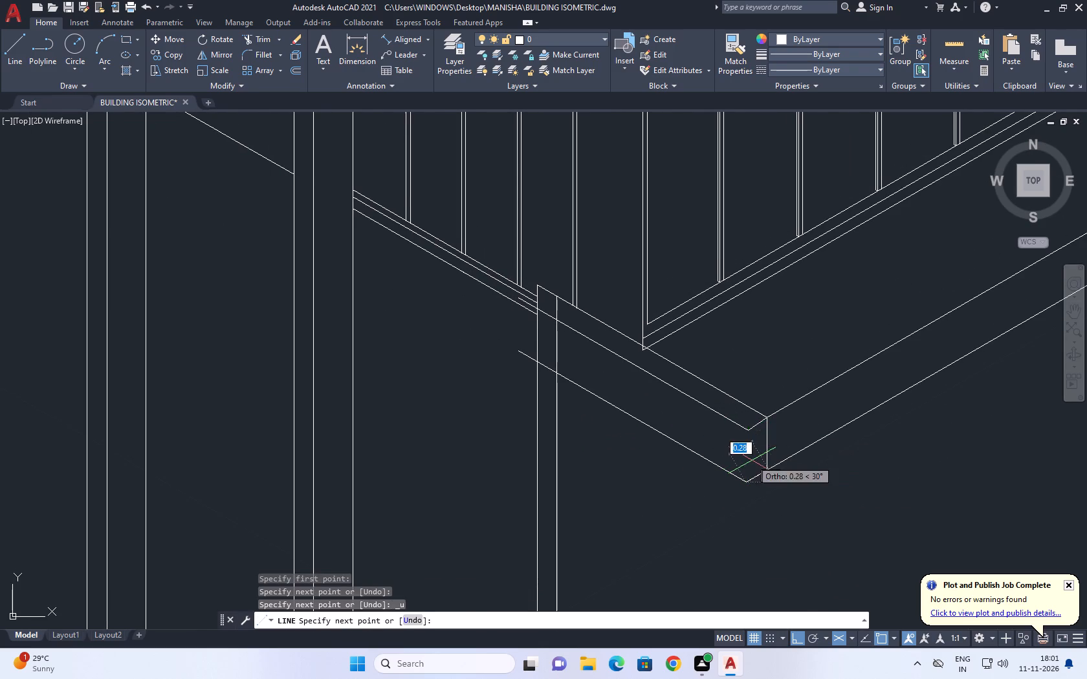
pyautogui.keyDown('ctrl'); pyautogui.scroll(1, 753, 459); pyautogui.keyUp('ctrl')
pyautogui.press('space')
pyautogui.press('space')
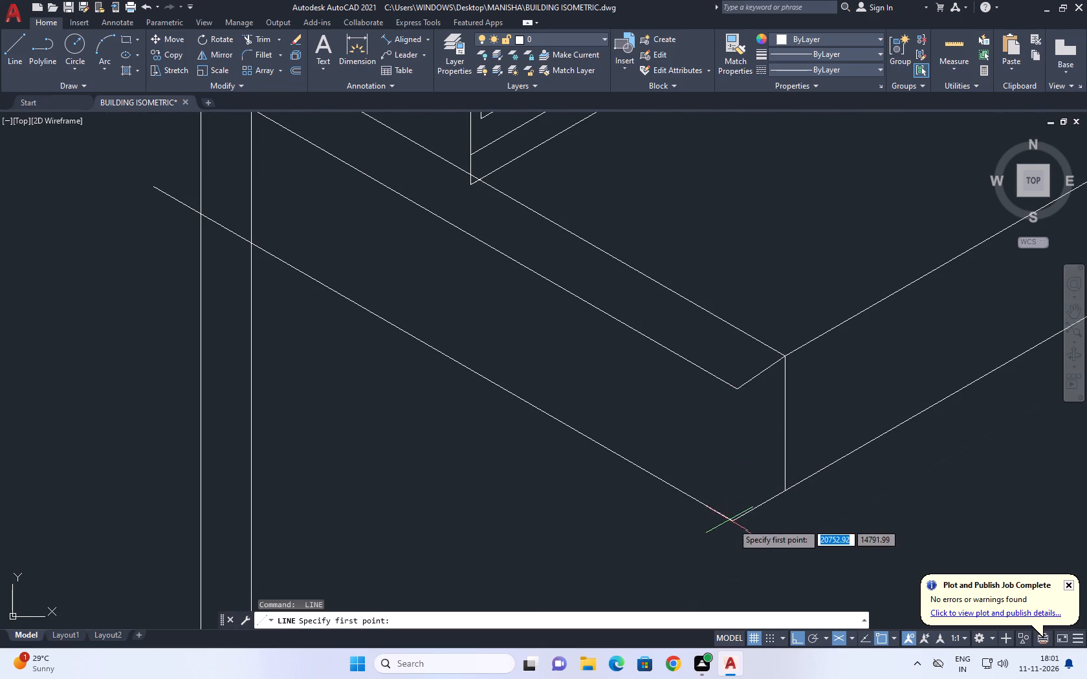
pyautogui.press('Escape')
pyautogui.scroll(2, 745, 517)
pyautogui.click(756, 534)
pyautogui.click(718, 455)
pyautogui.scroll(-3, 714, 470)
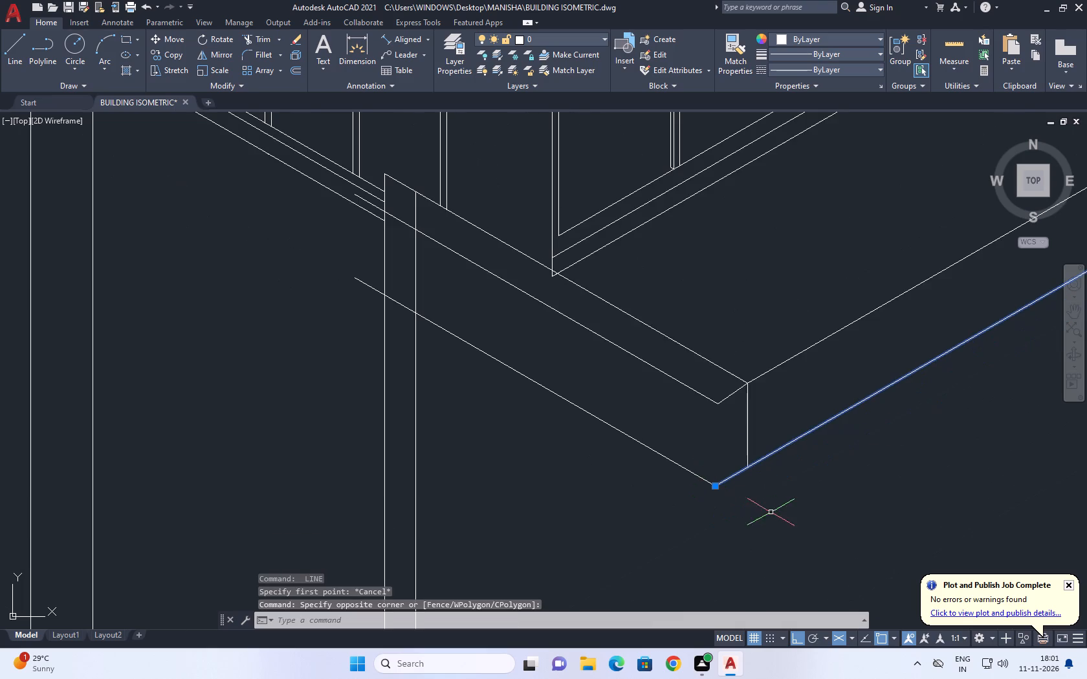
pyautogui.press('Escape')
# Draw a vertical line from the ledge's new lower outer corner up past both upper edges of the short side.
pyautogui.moveTo(709, 434); pyautogui.dragTo(738, 498, button='middle')
pyautogui.write('L')
pyautogui.press('space')
pyautogui.scroll(1, 730, 514)
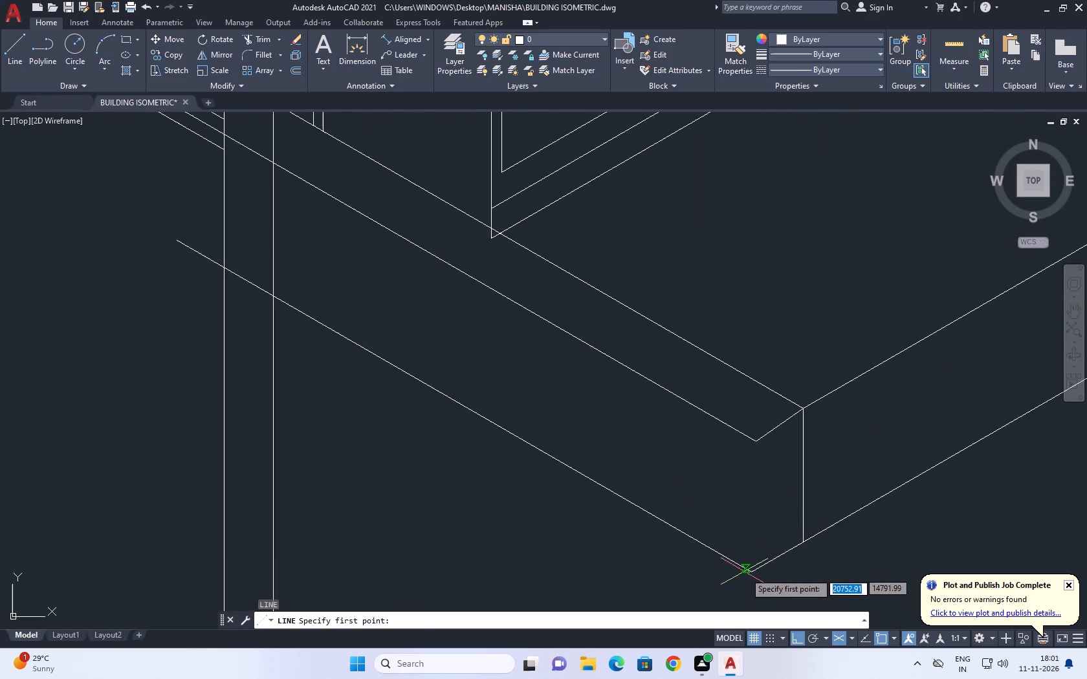
pyautogui.click(752, 572)
pyautogui.press('F5')
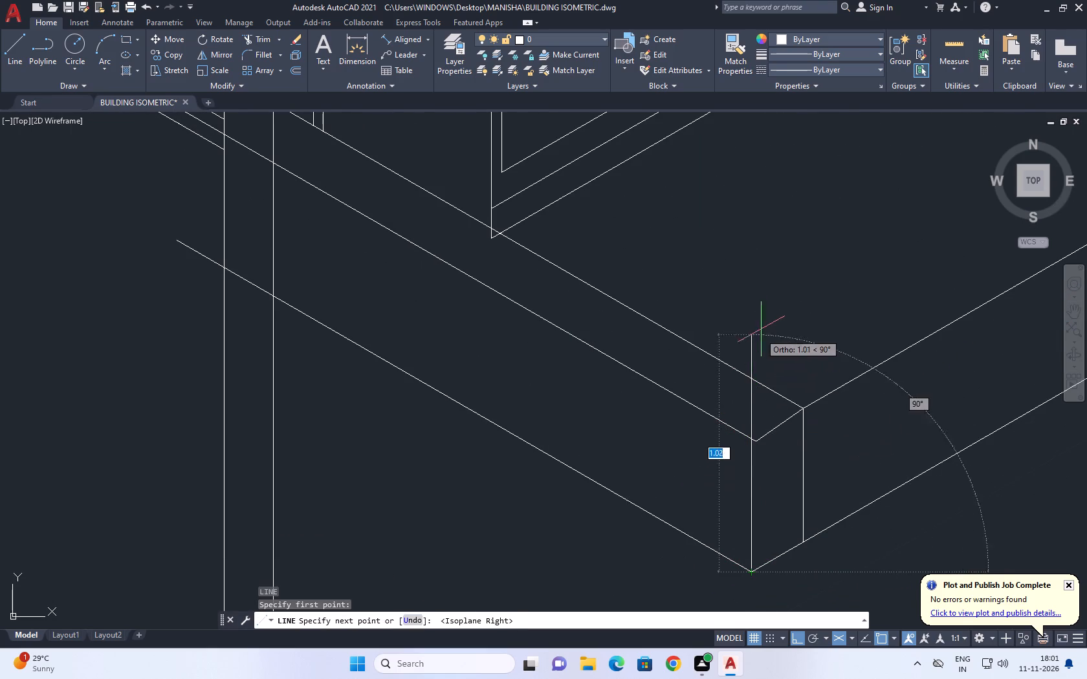
pyautogui.click(773, 305)
pyautogui.press('space')
# Delete the misaligned copied upper edge and the short slanted line joining it to the ledge's original corner.
pyautogui.scroll(1, 764, 467)
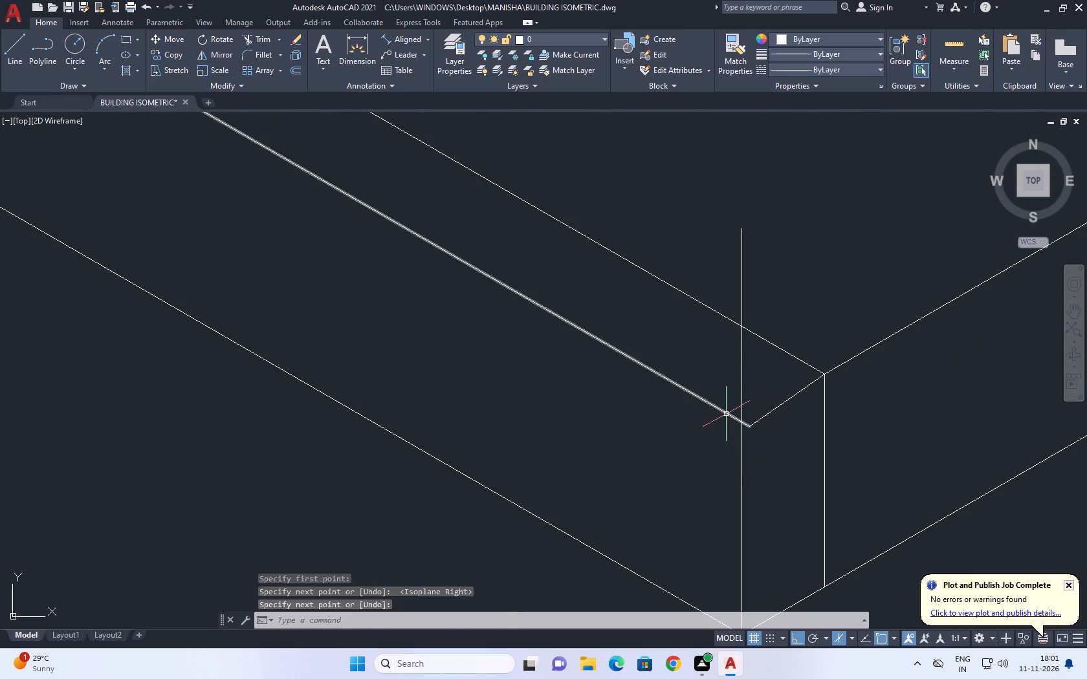
pyautogui.click(727, 407)
pyautogui.click(686, 424)
pyautogui.click(688, 430)
pyautogui.press('Delete')
pyautogui.press('Escape')
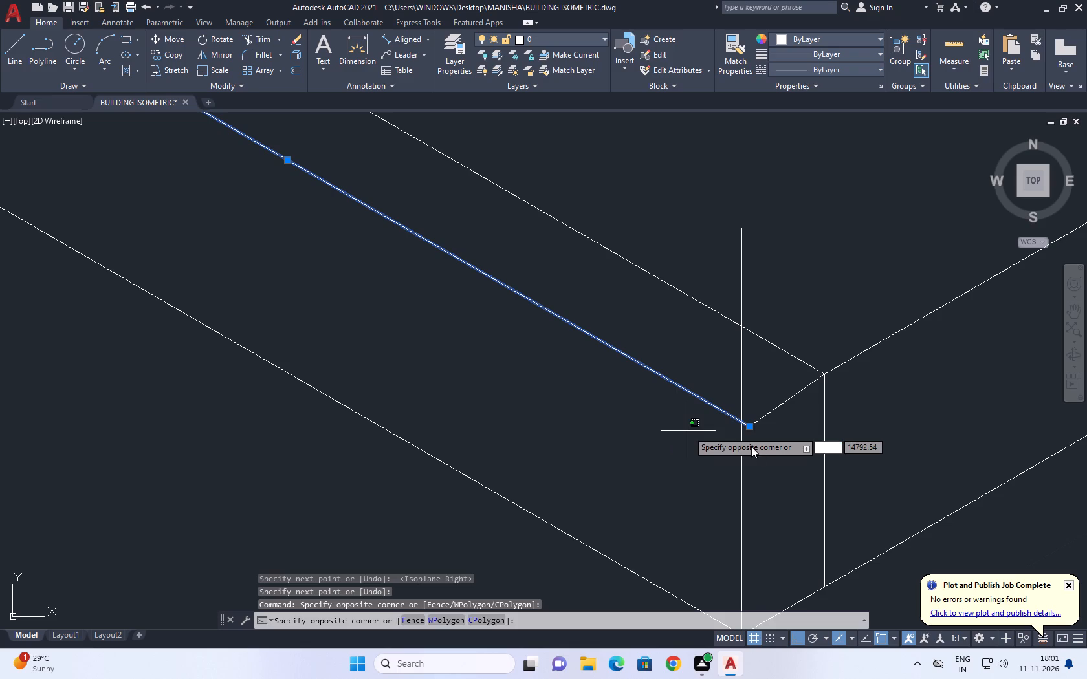
pyautogui.press('Escape')
pyautogui.click(711, 402)
pyautogui.click(650, 416)
pyautogui.click(639, 427)
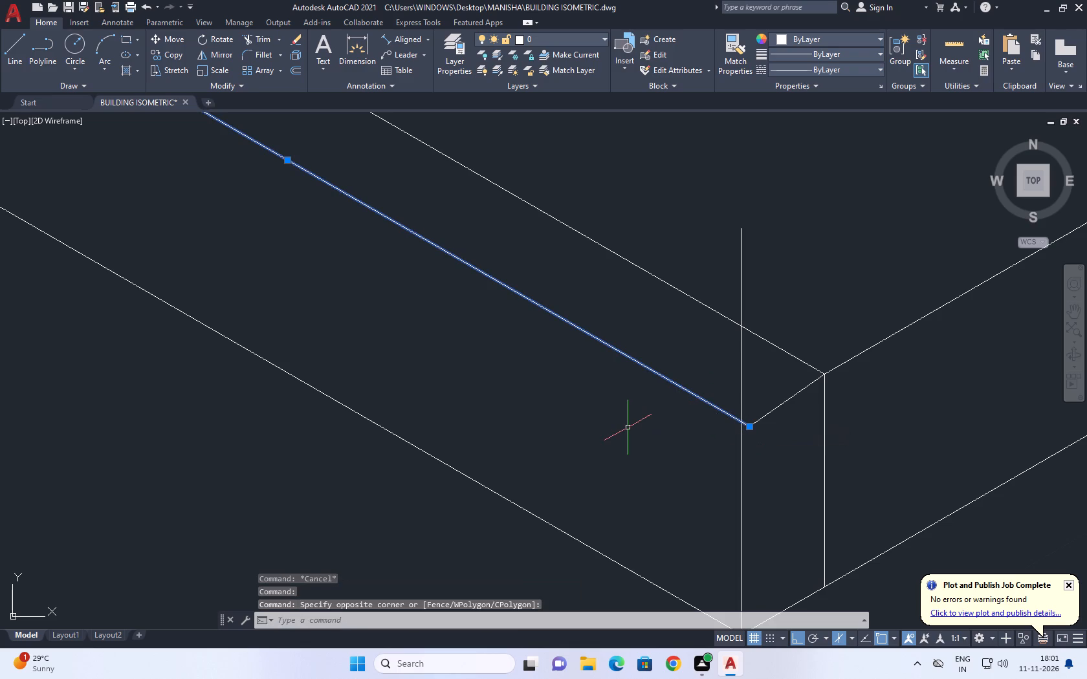
pyautogui.press('Delete')
pyautogui.scroll(2, 765, 426)
pyautogui.click(765, 424)
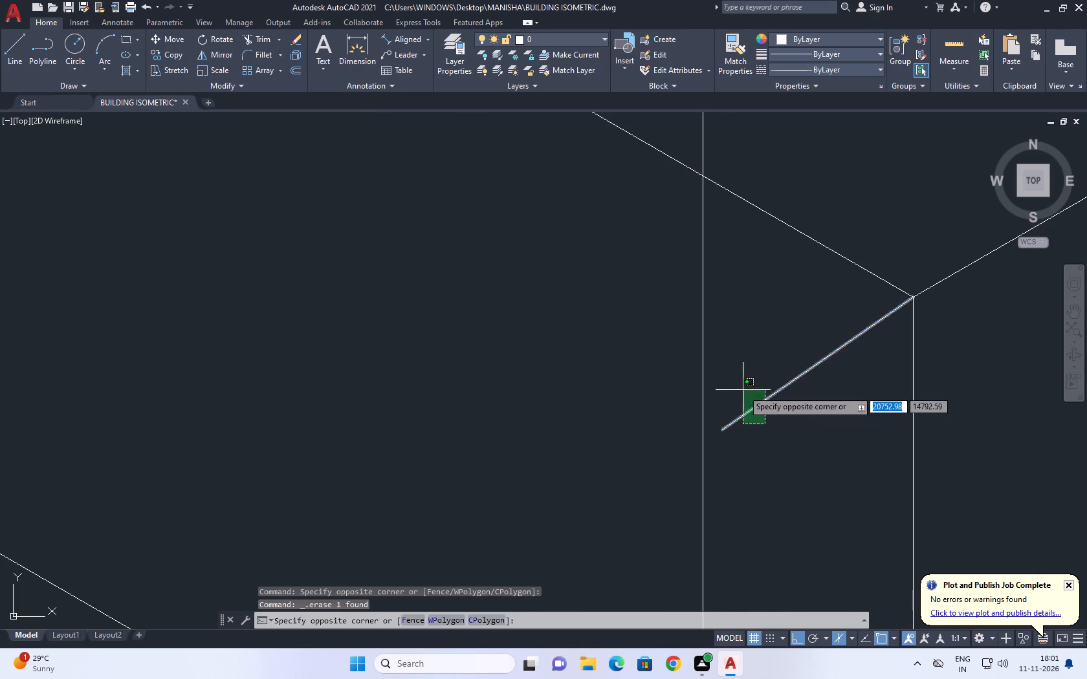
pyautogui.click(743, 390)
pyautogui.scroll(-2, 742, 408)
pyautogui.press('Delete')
# Extend the ledge's long upper edge to the new vertical corner line.
pyautogui.scroll(-1, 747, 416)
pyautogui.write('EX')
pyautogui.press('space')
pyautogui.click(809, 352)
pyautogui.click(824, 415)
pyautogui.press('space')
# Draw the outer upper edge from the new corner along the ledge's short side at 150°, ending just past the support's vertical lines.
pyautogui.moveTo(717, 411); pyautogui.dragTo(718, 411, button='middle')
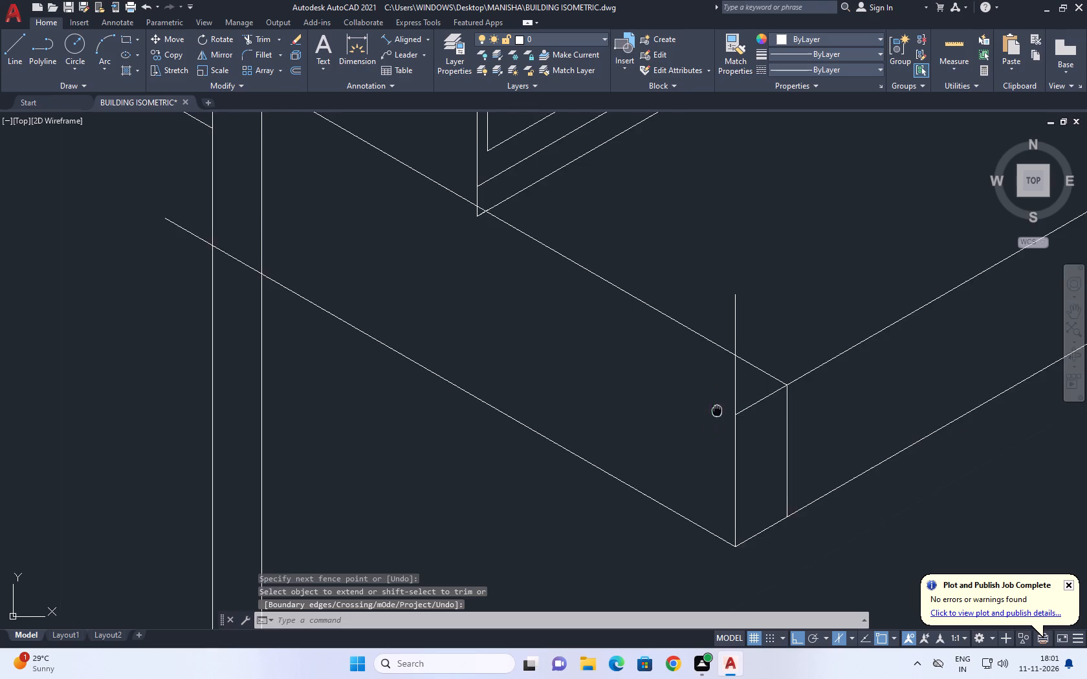
pyautogui.moveTo(718, 411); pyautogui.dragTo(752, 451, button='middle')
pyautogui.write('L')
pyautogui.press('space')
pyautogui.click(773, 457)
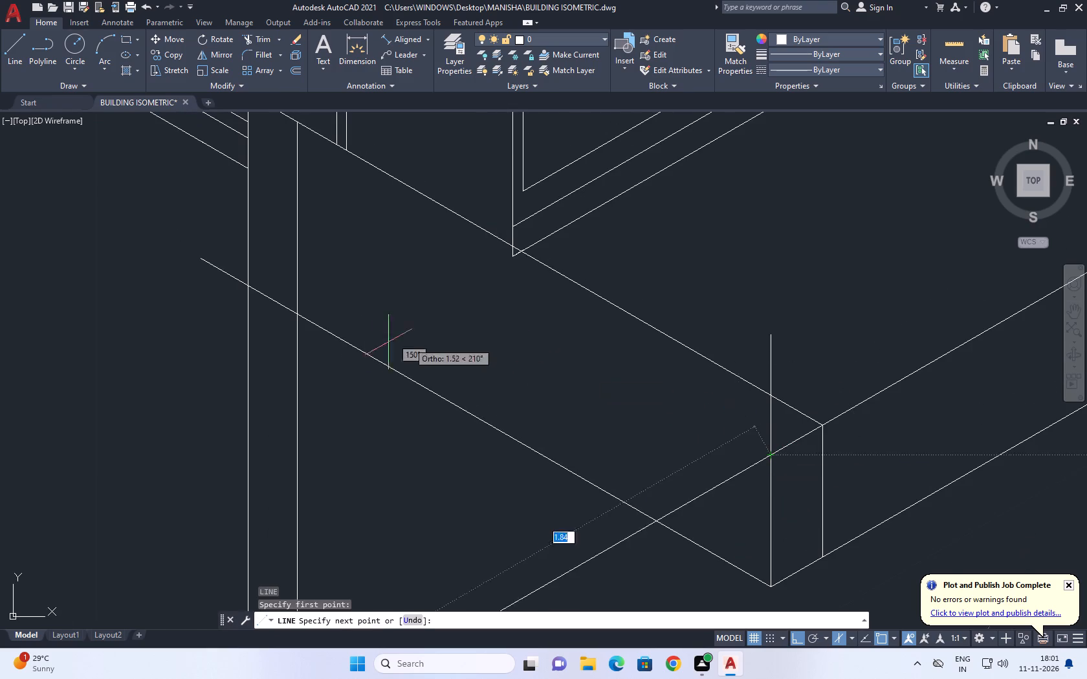
pyautogui.moveTo(370, 344); pyautogui.dragTo(587, 438, button='middle')
pyautogui.press('F5')
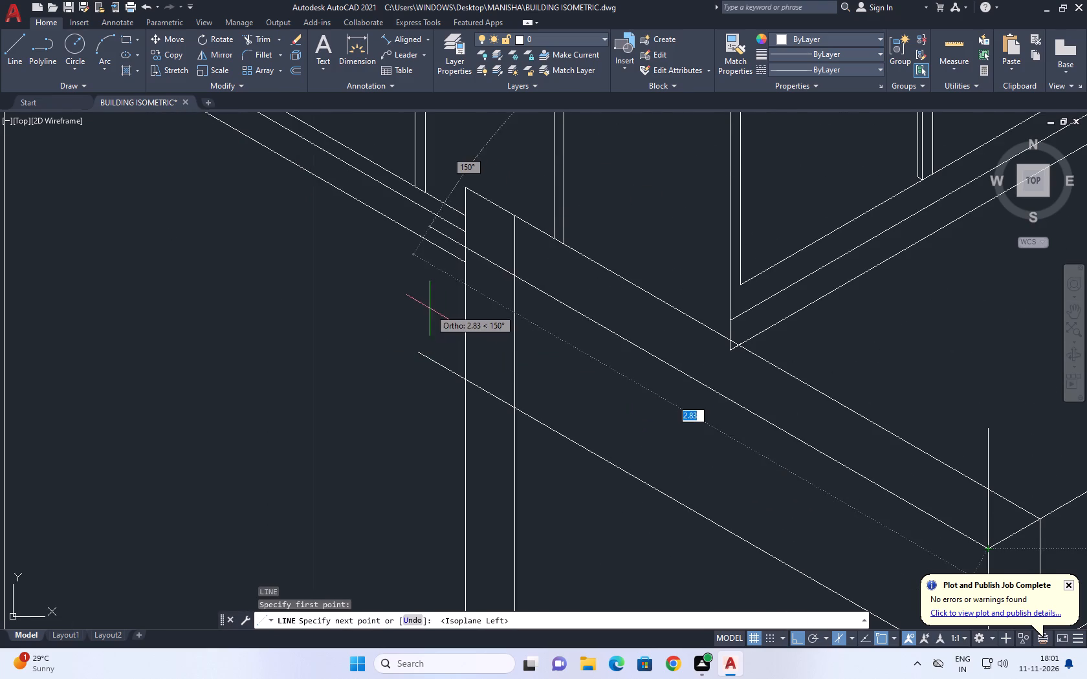
pyautogui.scroll(1, 428, 307)
pyautogui.click(404, 305)
pyautogui.press('space')
# Trim off the part of the vertical corner line that rises above the ledge's new upper corner.
pyautogui.scroll(-2, 463, 278)
pyautogui.moveTo(580, 361); pyautogui.dragTo(594, 367, button='middle')
pyautogui.moveTo(696, 401); pyautogui.dragTo(583, 382, button='middle')
pyautogui.press('t')
pyautogui.press('r')
pyautogui.press('space')
pyautogui.scroll(1, 695, 383)
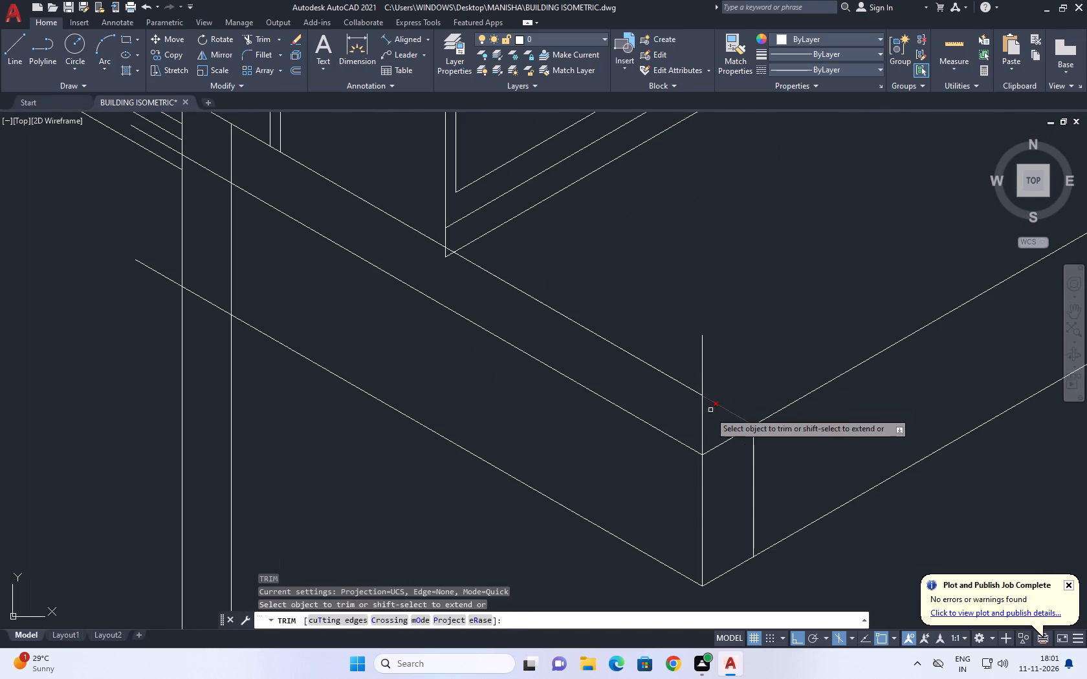
pyautogui.click(706, 418)
pyautogui.click(691, 420)
pyautogui.click(715, 368)
pyautogui.click(664, 354)
pyautogui.scroll(-1, 698, 352)
pyautogui.moveTo(421, 284); pyautogui.dragTo(473, 314, button='middle')
pyautogui.press('space')
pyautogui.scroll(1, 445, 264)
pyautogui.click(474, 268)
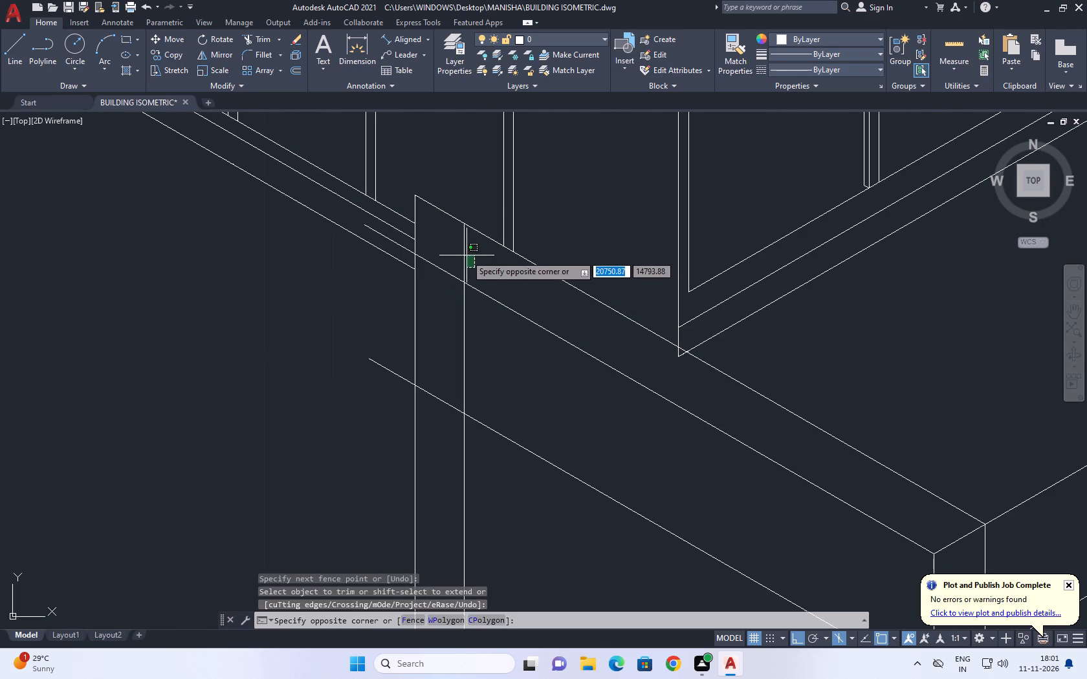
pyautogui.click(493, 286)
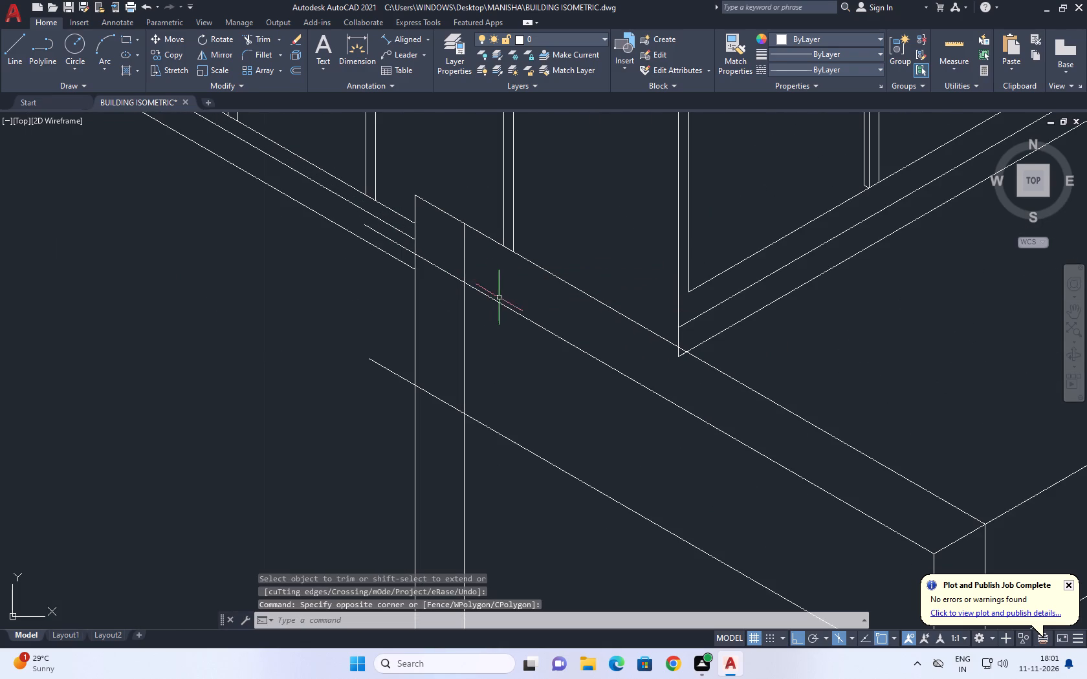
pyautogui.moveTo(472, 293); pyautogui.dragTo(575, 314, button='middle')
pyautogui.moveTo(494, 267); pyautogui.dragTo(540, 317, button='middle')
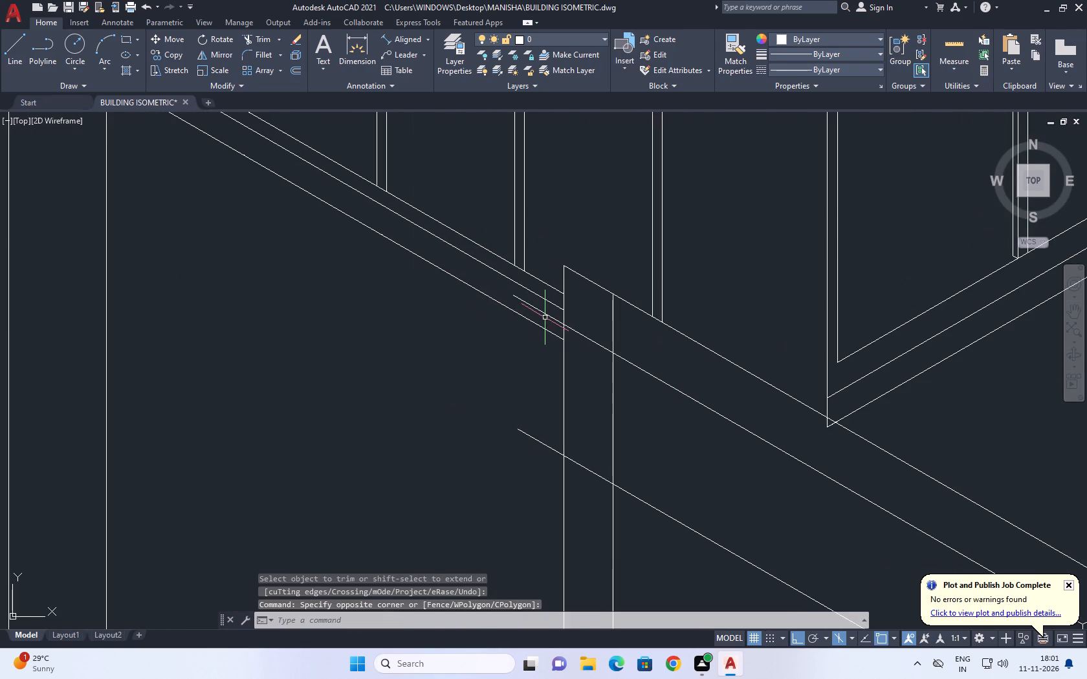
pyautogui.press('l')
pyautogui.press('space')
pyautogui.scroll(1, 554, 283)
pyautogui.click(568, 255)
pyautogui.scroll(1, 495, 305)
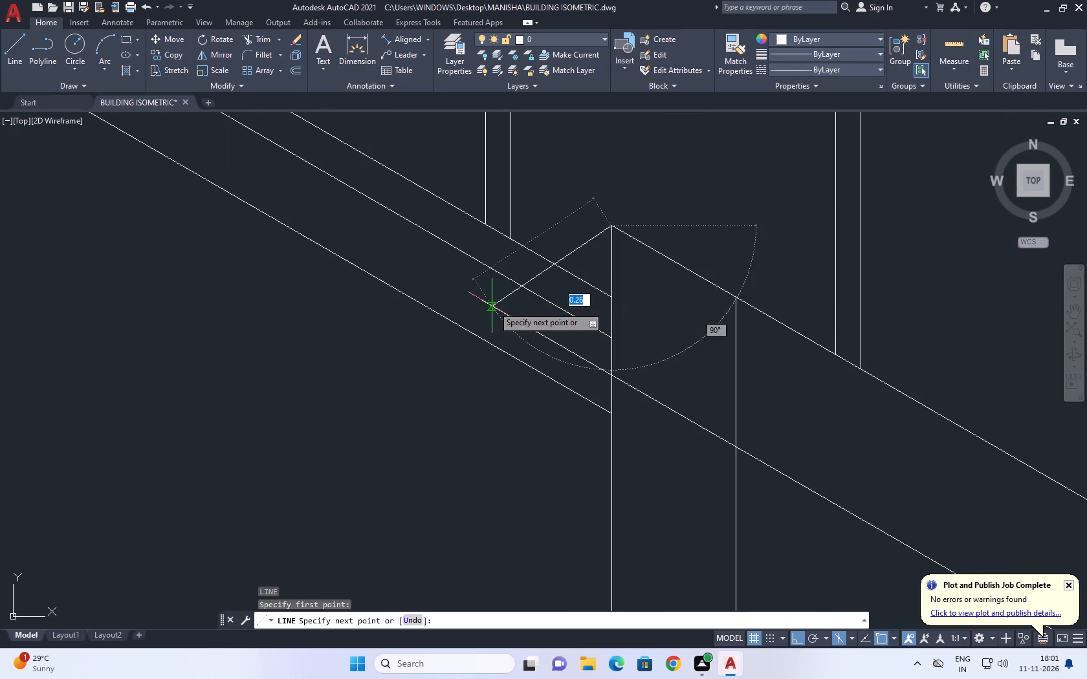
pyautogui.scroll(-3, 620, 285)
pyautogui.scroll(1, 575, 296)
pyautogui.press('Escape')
# Delete the support's vertical line nearer the ledge's outer corner, keeping the one at the ledge's back end.
pyautogui.moveTo(653, 286); pyautogui.dragTo(604, 303, button='middle')
pyautogui.scroll(1, 576, 318)
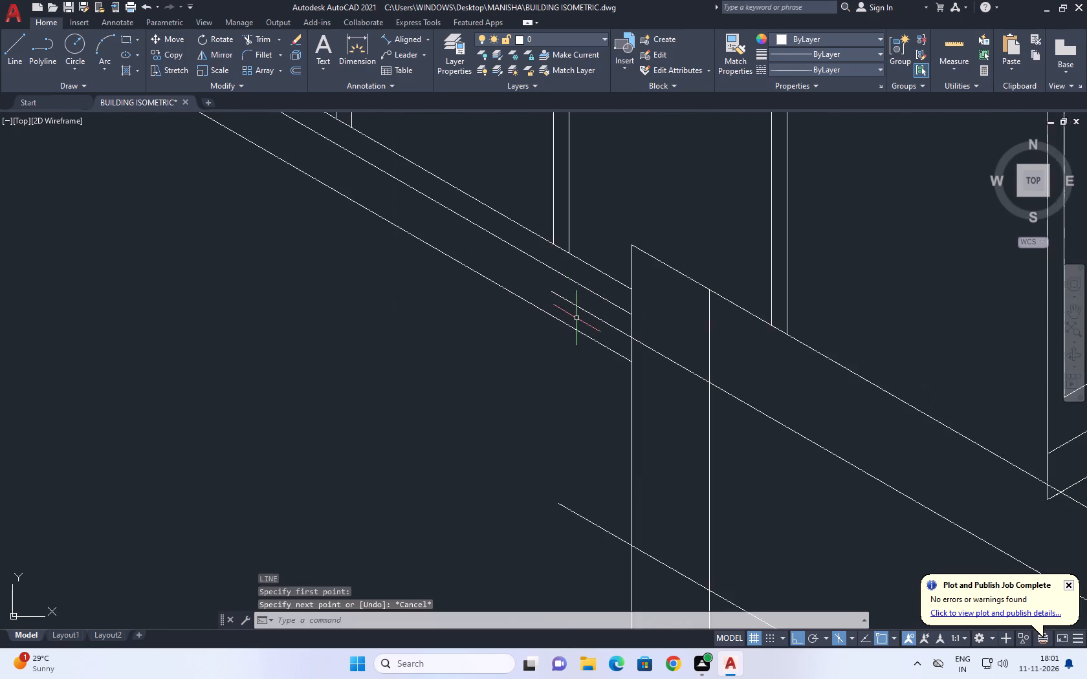
pyautogui.scroll(1, 576, 318)
pyautogui.scroll(-2, 633, 272)
pyautogui.moveTo(718, 307); pyautogui.dragTo(711, 305)
pyautogui.click(675, 290)
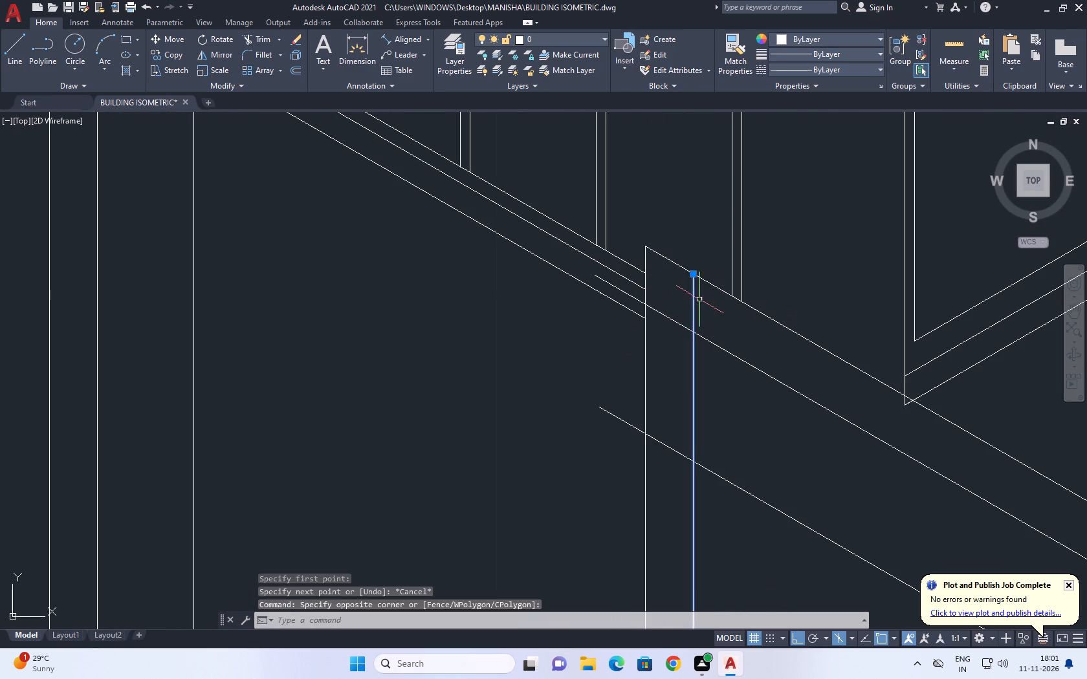
pyautogui.moveTo(783, 324); pyautogui.dragTo(699, 300, button='middle')
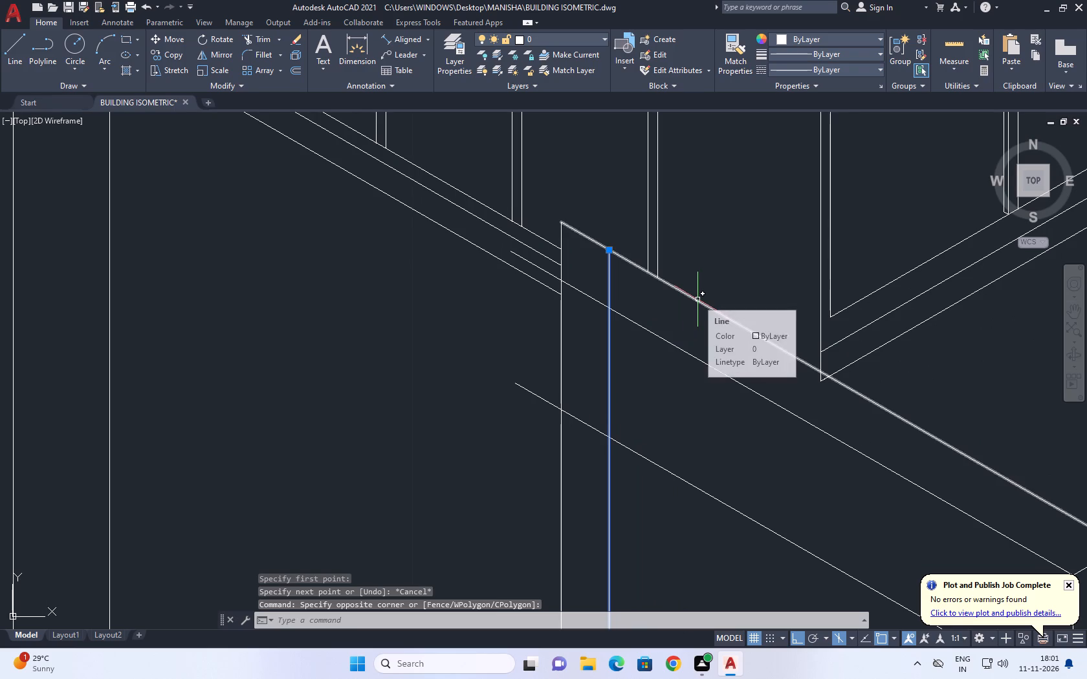
pyautogui.press('Delete')
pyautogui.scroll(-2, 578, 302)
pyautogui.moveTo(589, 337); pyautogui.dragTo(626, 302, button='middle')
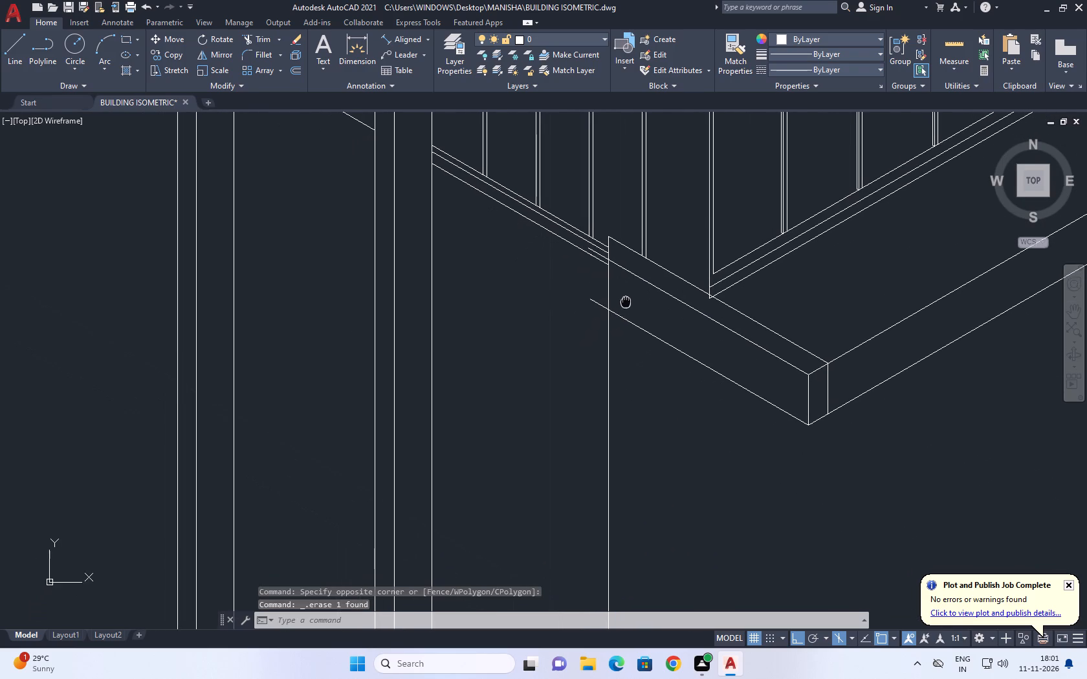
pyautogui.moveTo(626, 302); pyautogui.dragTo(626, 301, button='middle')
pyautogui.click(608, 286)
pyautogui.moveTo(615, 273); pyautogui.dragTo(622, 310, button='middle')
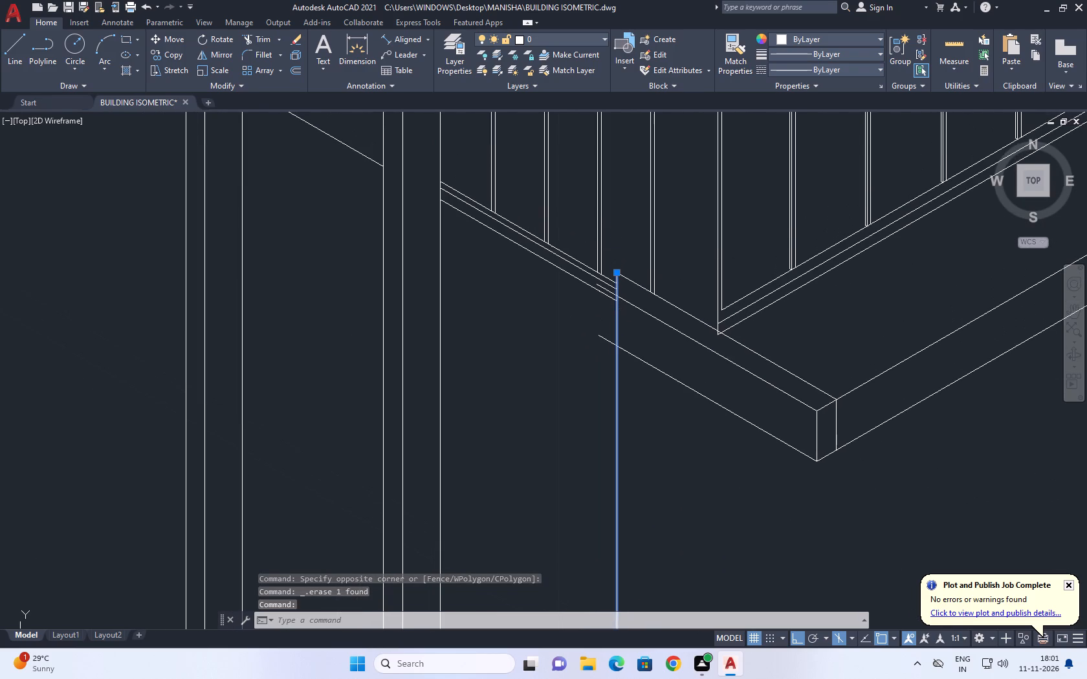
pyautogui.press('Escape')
# Draw a line from the back end of the new outer upper edge to the ledge's inner back corner.
pyautogui.scroll(2, 608, 282)
pyautogui.moveTo(620, 279); pyautogui.dragTo(615, 289, button='middle')
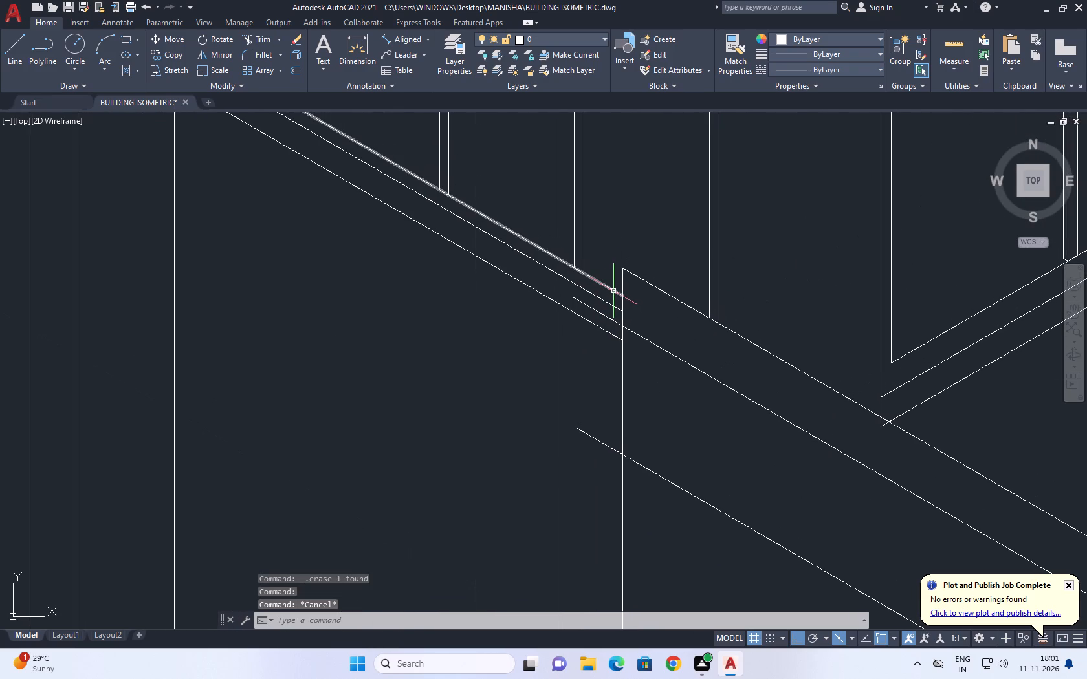
pyautogui.write('L')
pyautogui.press('space')
pyautogui.scroll(2, 594, 292)
pyautogui.click(542, 307)
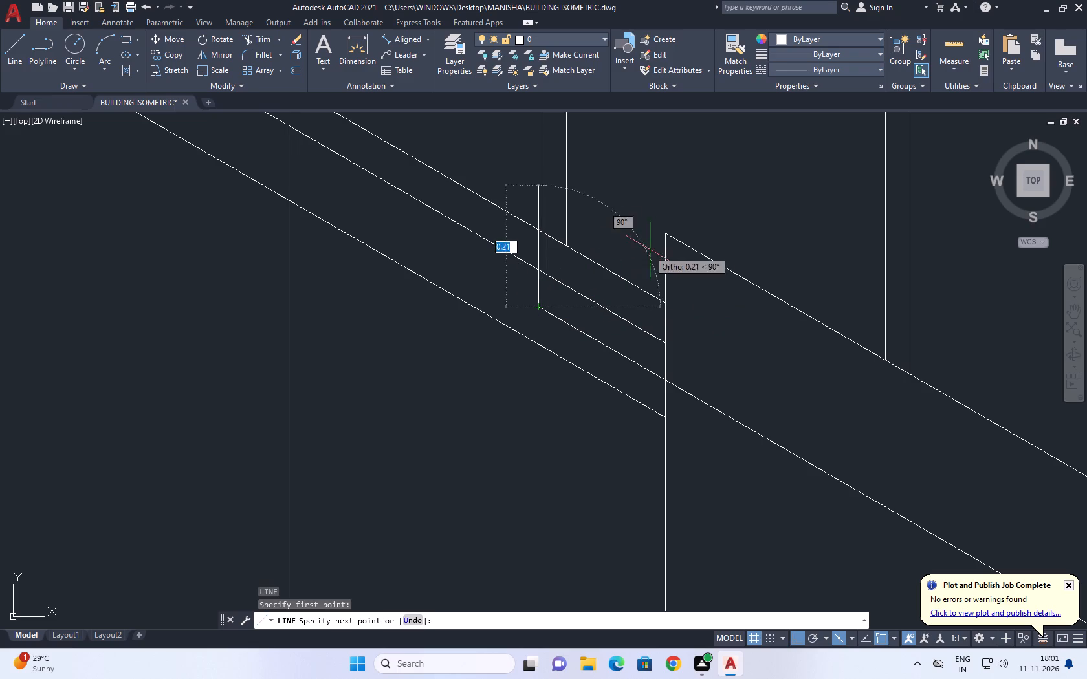
pyautogui.click(668, 235)
pyautogui.press('space')
# Trim the two railing base lines and the support's vertical line where they cross the top face at the ledge's back end.
pyautogui.scroll(-3, 689, 248)
pyautogui.moveTo(655, 345); pyautogui.dragTo(661, 359, button='middle')
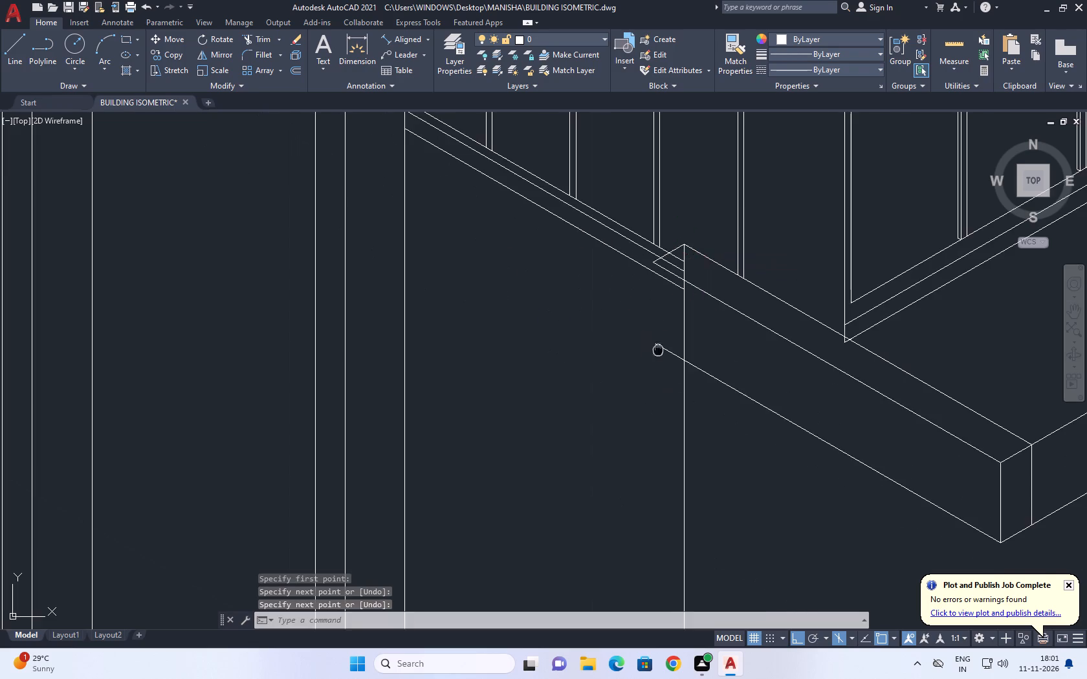
pyautogui.moveTo(661, 359); pyautogui.dragTo(673, 387, button='middle')
pyautogui.press('t')
pyautogui.press('r')
pyautogui.press('space')
pyautogui.scroll(2, 676, 358)
pyautogui.click(729, 203)
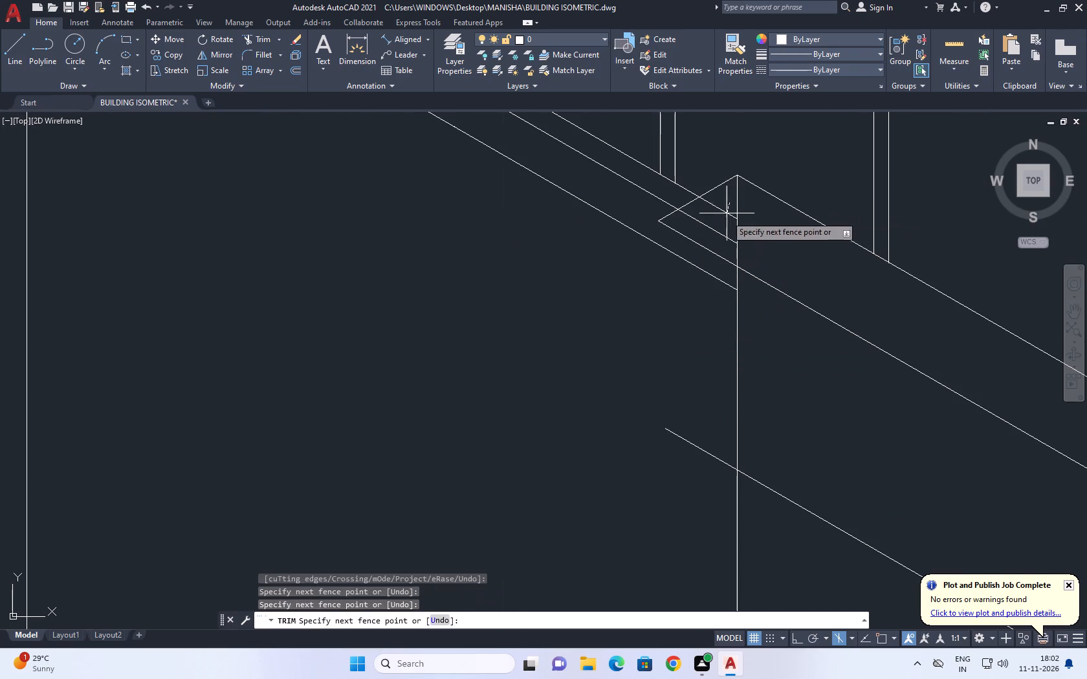
pyautogui.click(718, 242)
pyautogui.scroll(1, 716, 263)
pyautogui.click(716, 273)
pyautogui.click(719, 274)
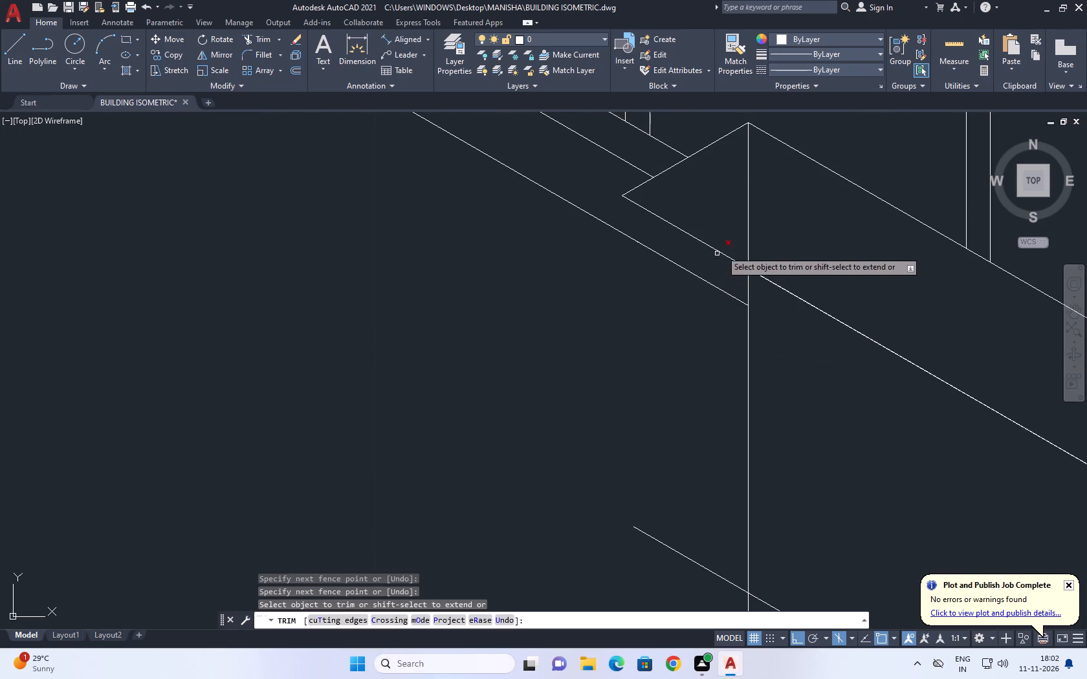
pyautogui.click(760, 211)
pyautogui.click(735, 194)
pyautogui.scroll(-4, 745, 290)
pyautogui.press('Escape')
# Draw a long vertical line from the ledge's outer back corner down past its lower edge for the support.
pyautogui.moveTo(771, 387); pyautogui.dragTo(746, 281, button='middle')
pyautogui.moveTo(747, 311); pyautogui.dragTo(752, 329, button='middle')
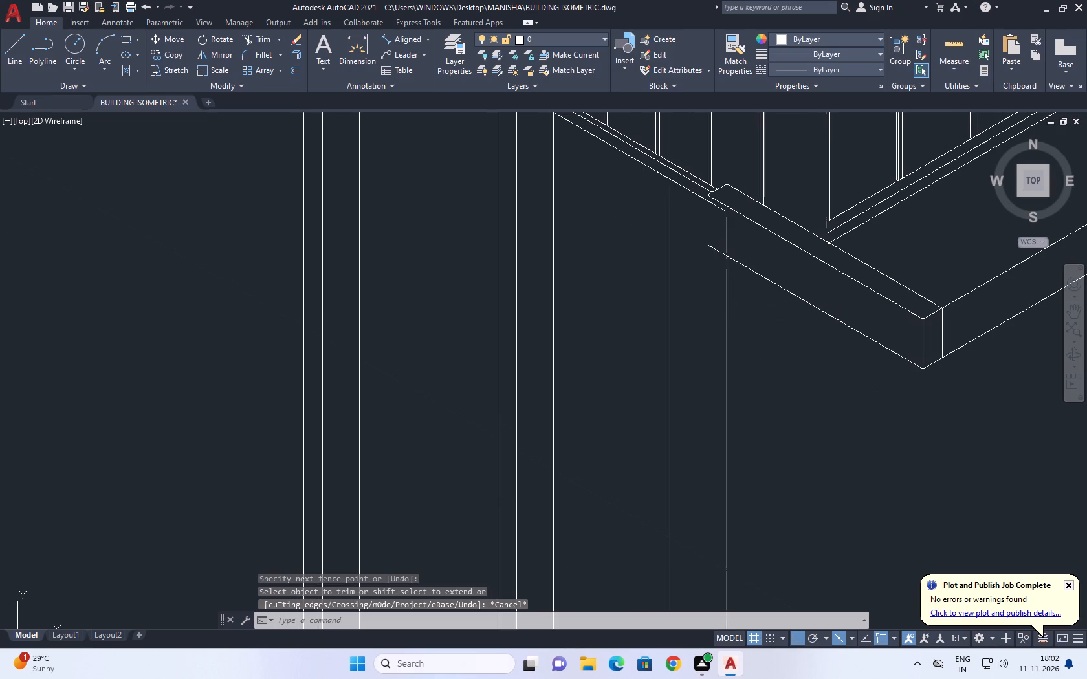
pyautogui.press('l')
pyautogui.press('space')
pyautogui.scroll(1, 709, 199)
pyautogui.click(706, 190)
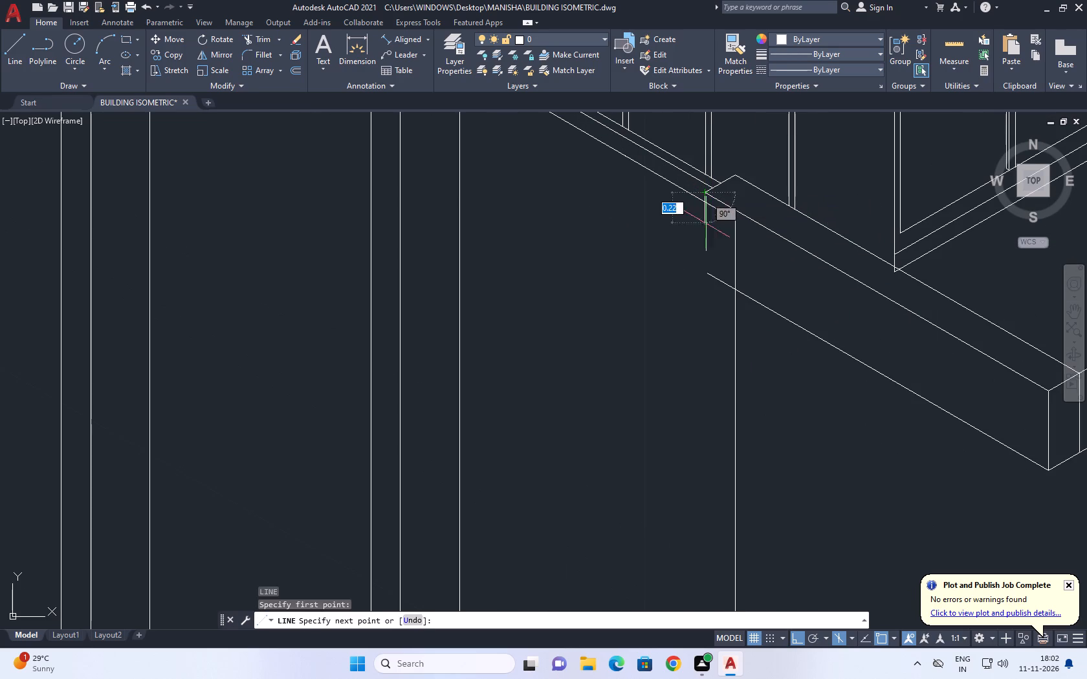
pyautogui.click(709, 278)
pyautogui.scroll(3, 704, 271)
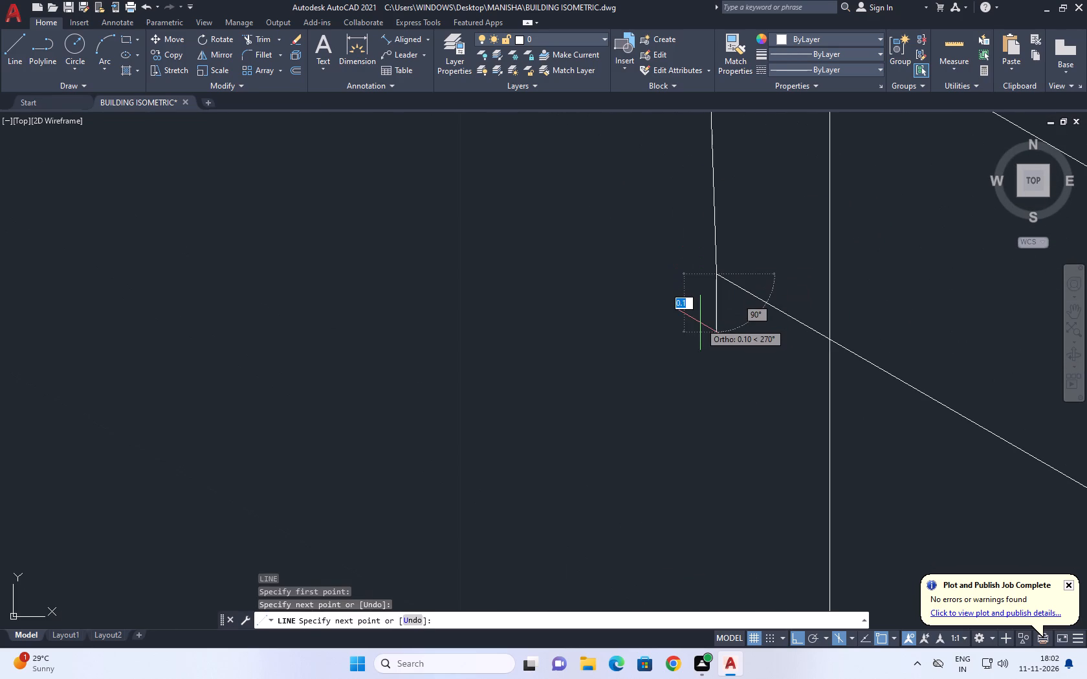
pyautogui.hotkey('ctrl', 'z')
pyautogui.scroll(-2, 688, 410)
pyautogui.moveTo(692, 446); pyautogui.dragTo(683, 345, button='middle')
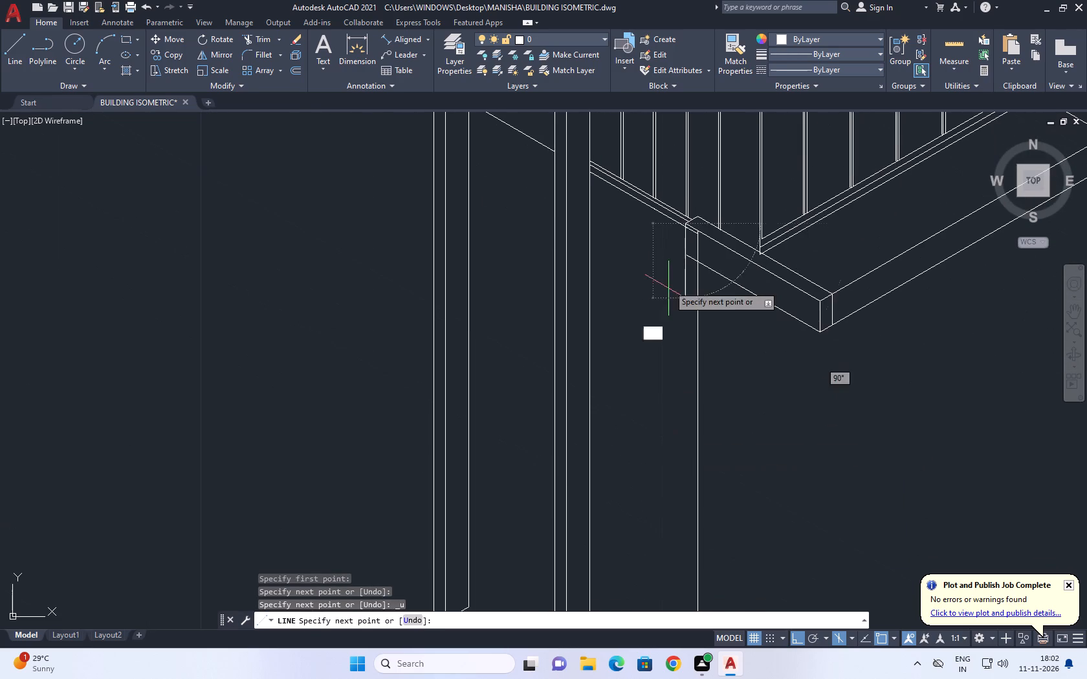
pyautogui.moveTo(674, 501); pyautogui.dragTo(675, 361, button='middle')
pyautogui.click(675, 512)
pyautogui.scroll(-3, 682, 307)
pyautogui.press('space')
# Trim the lowest railing base line between the support's two vertical lines below the ledge's back end.
pyautogui.scroll(5, 700, 241)
pyautogui.scroll(2, 584, 376)
pyautogui.moveTo(582, 374); pyautogui.dragTo(644, 379, button='middle')
pyautogui.write('TR')
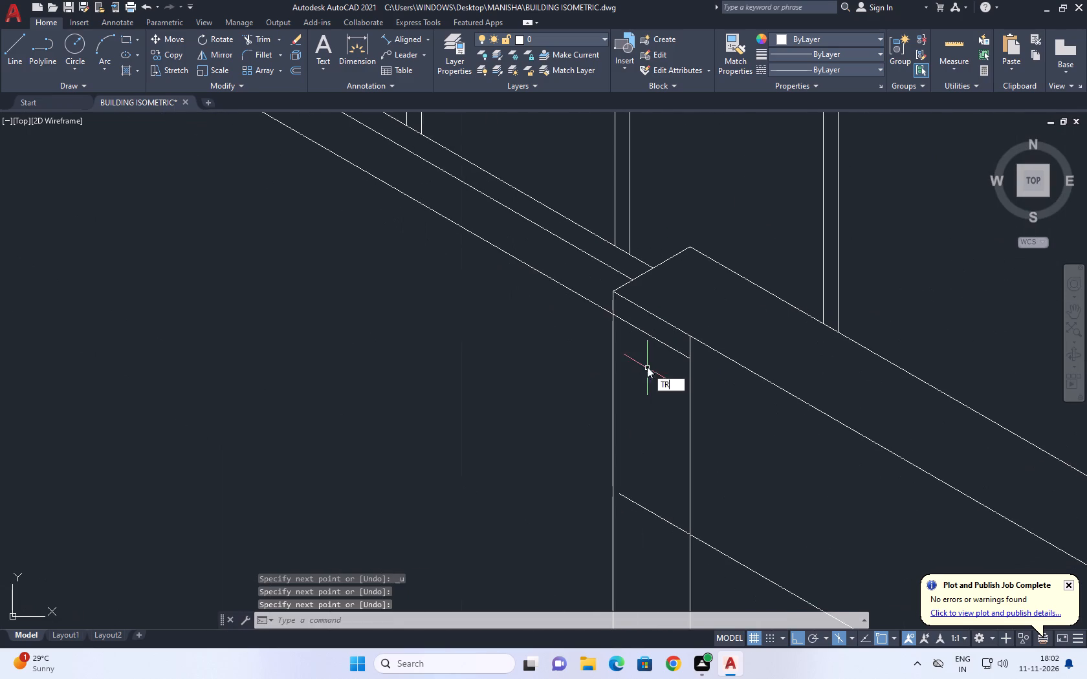
pyautogui.press('space')
pyautogui.click(659, 339)
pyautogui.press('space')
# Remove the leftover piece of the lowest railing base line between the support's two vertical lines.
pyautogui.scroll(3, 625, 325)
pyautogui.click(614, 290)
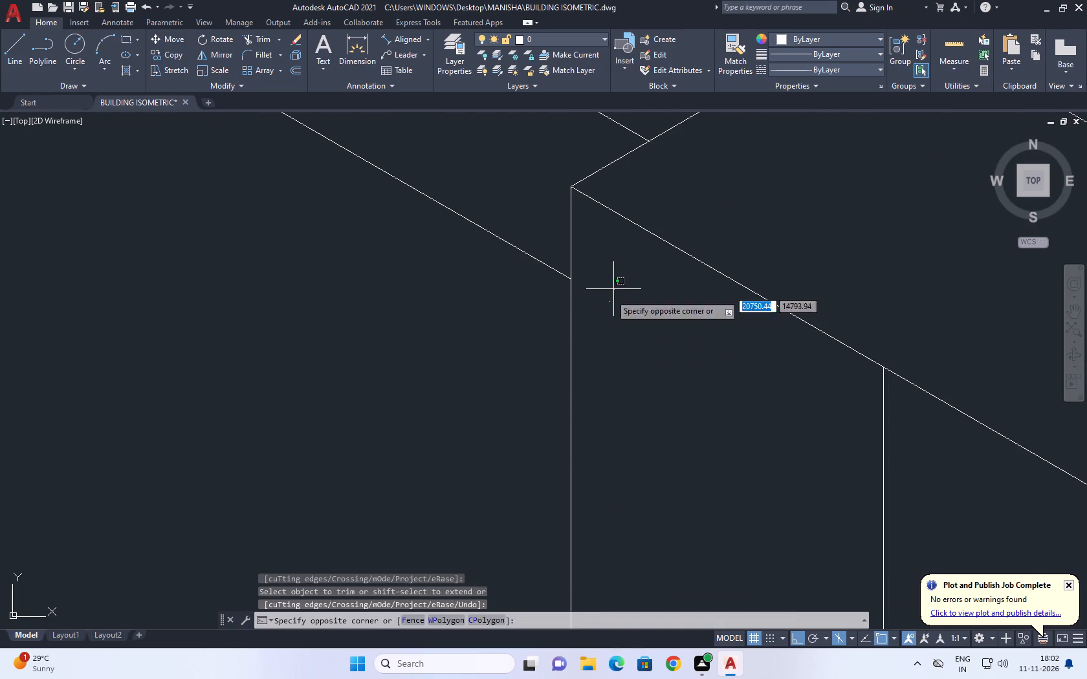
pyautogui.moveTo(589, 336); pyautogui.dragTo(589, 343)
pyautogui.press('Delete')
# Extend the ledge's outer lower edge back to the support's outer vertical line.
pyautogui.scroll(-5, 640, 345)
pyautogui.moveTo(725, 393); pyautogui.dragTo(724, 349, button='middle')
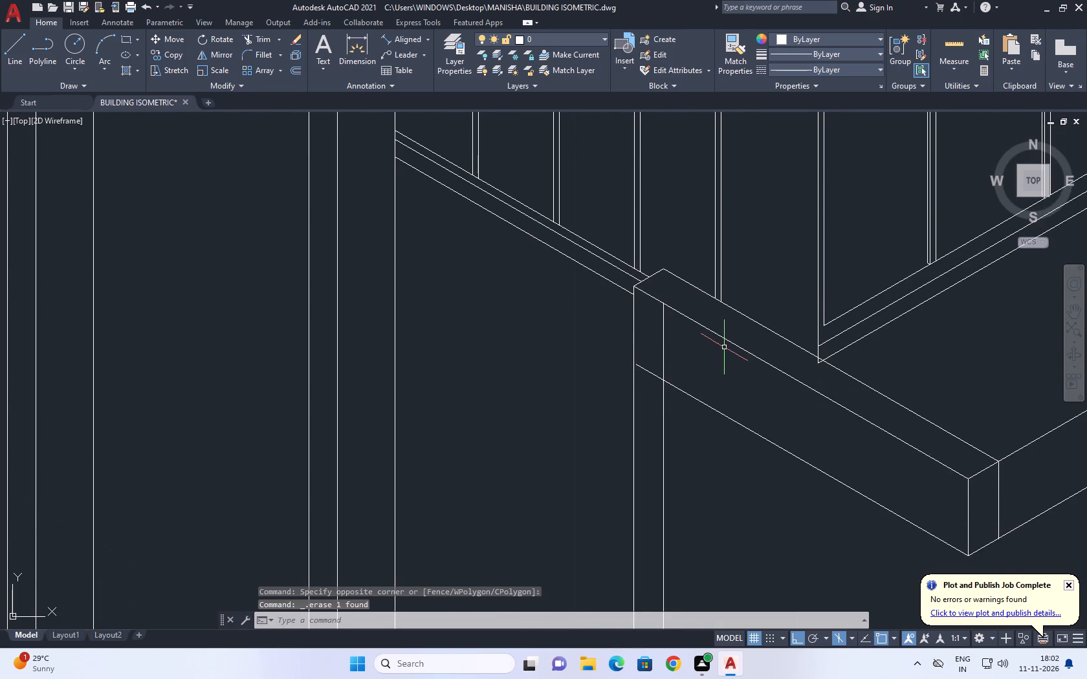
pyautogui.write('EX')
pyautogui.press('space')
pyautogui.moveTo(720, 372); pyautogui.dragTo(718, 378)
pyautogui.moveTo(694, 433); pyautogui.dragTo(694, 450)
pyautogui.press('Escape')
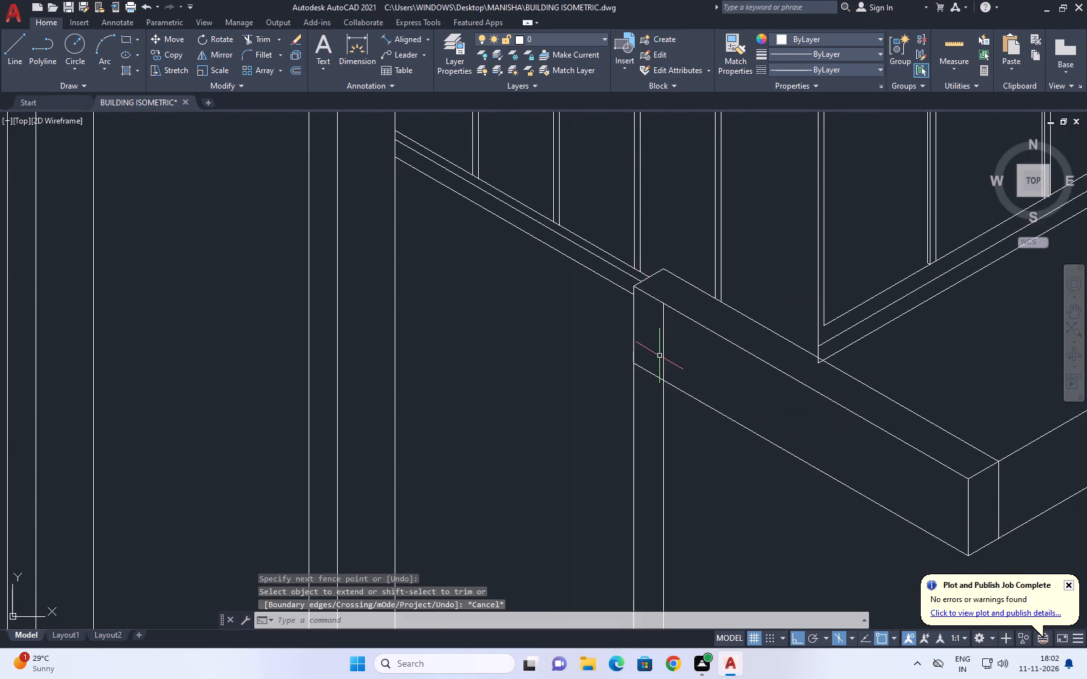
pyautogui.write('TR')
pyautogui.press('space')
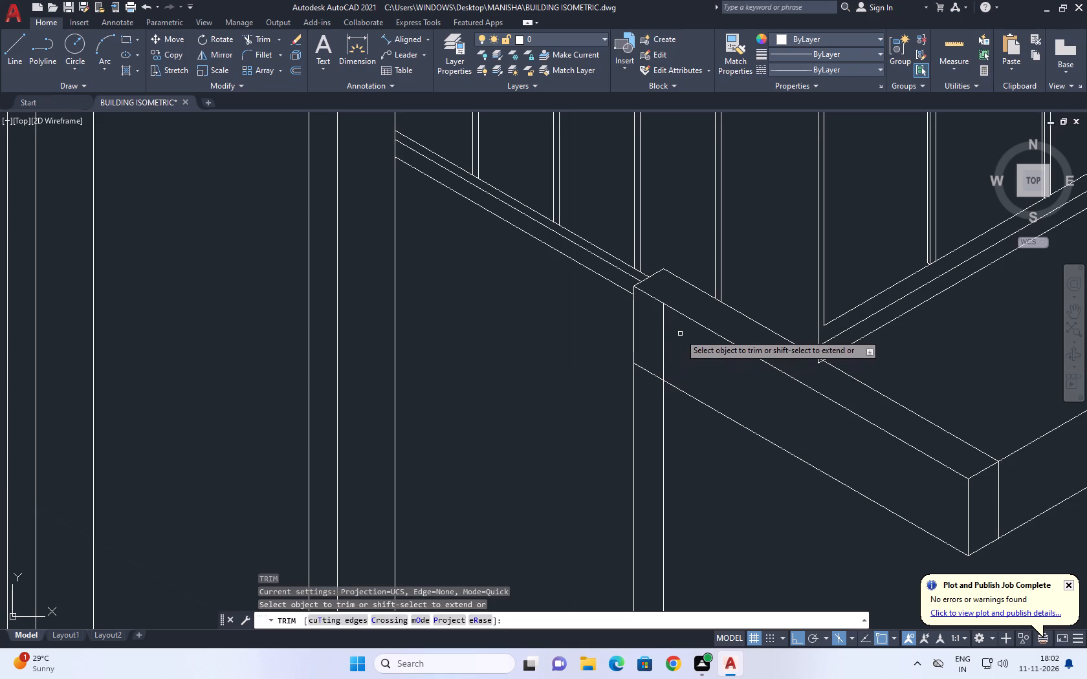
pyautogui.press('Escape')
# Draw a 0.5 line outward at 210° from the ledge's outer back corner, continued by a 0.25 edge parallel to the ledge.
pyautogui.moveTo(673, 371); pyautogui.dragTo(719, 365, button='middle')
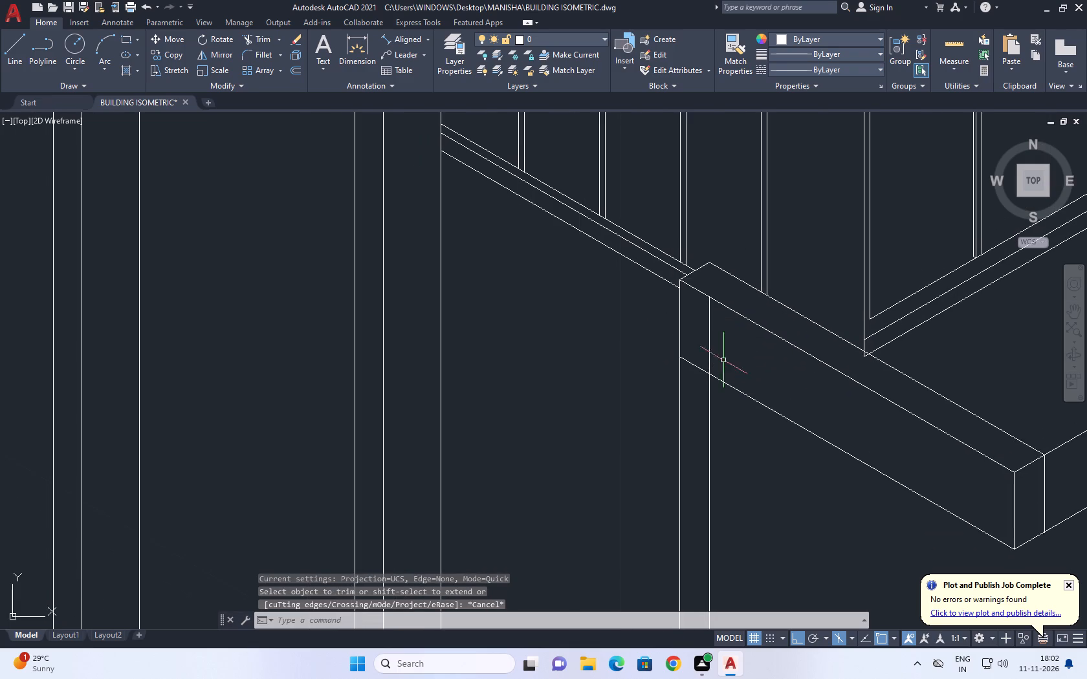
pyautogui.moveTo(831, 336); pyautogui.dragTo(777, 329, button='middle')
pyautogui.moveTo(734, 323); pyautogui.dragTo(736, 335, button='middle')
pyautogui.press('l')
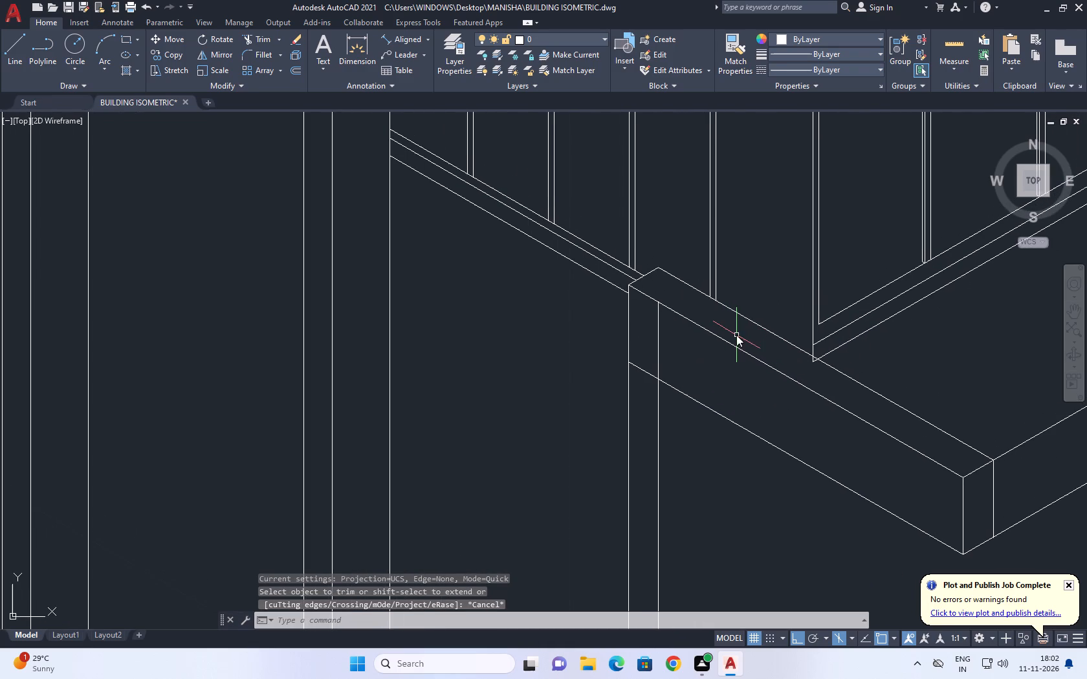
pyautogui.press('space')
pyautogui.scroll(2, 630, 293)
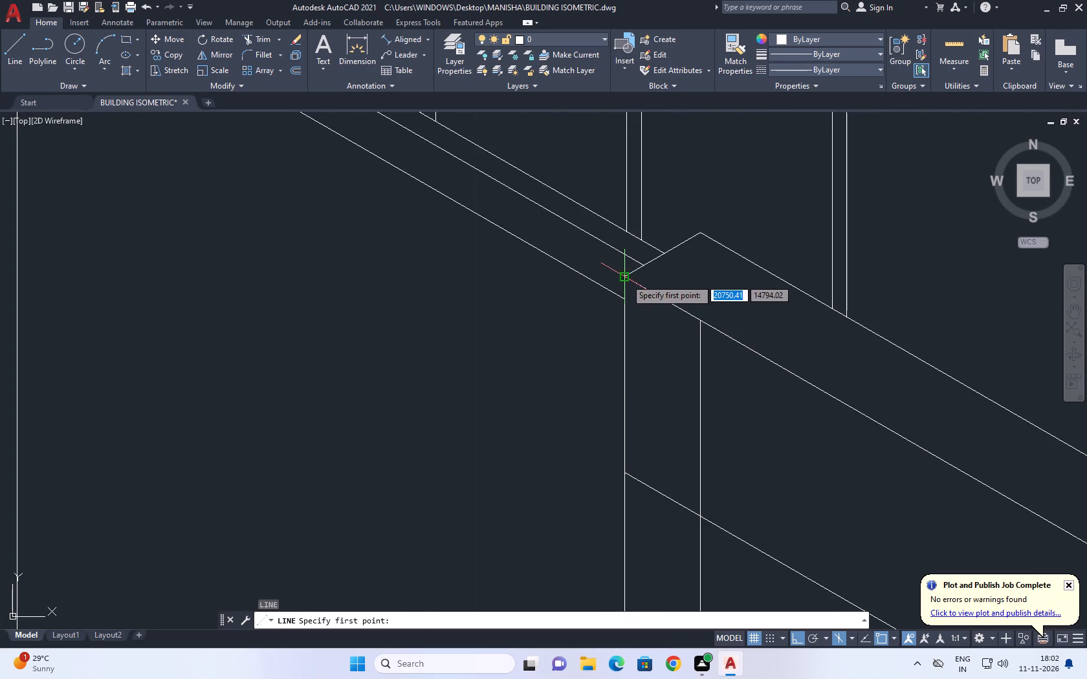
pyautogui.click(624, 279)
pyautogui.press('F5')
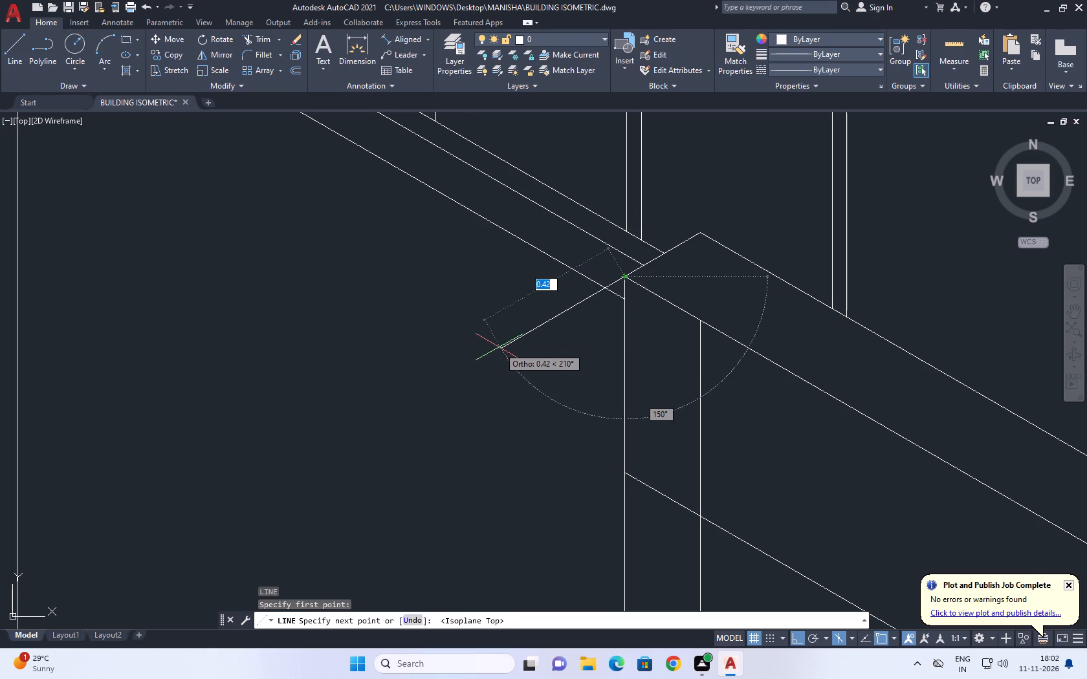
pyautogui.scroll(-2, 490, 352)
pyautogui.moveTo(487, 354); pyautogui.dragTo(517, 350, button='middle')
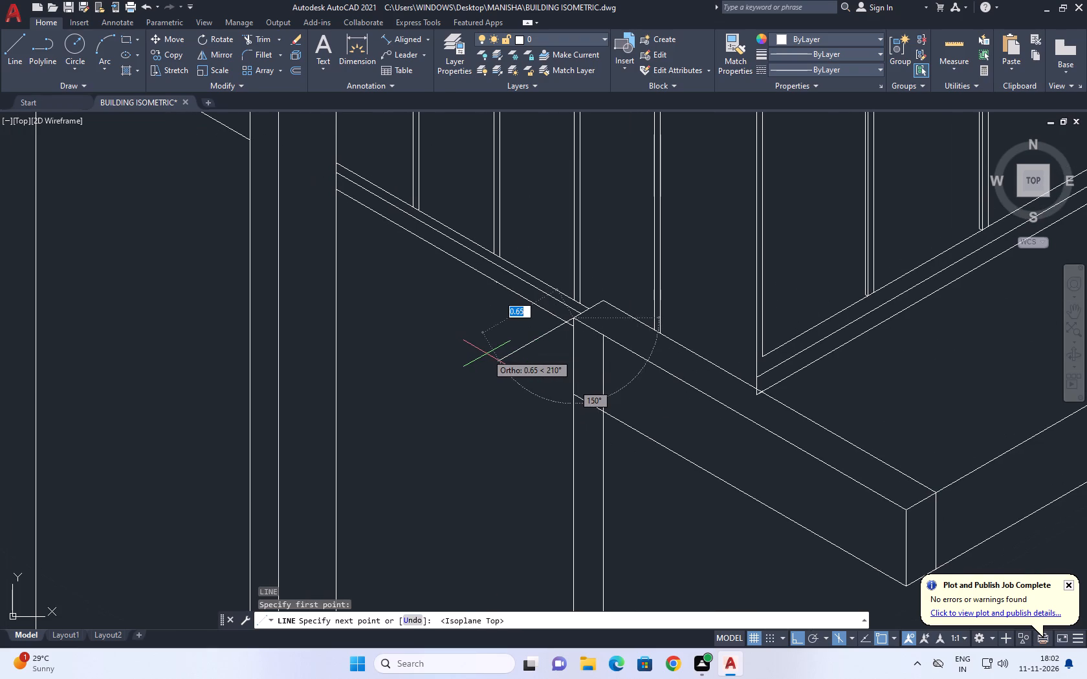
pyautogui.write('0.5')
pyautogui.press('Return')
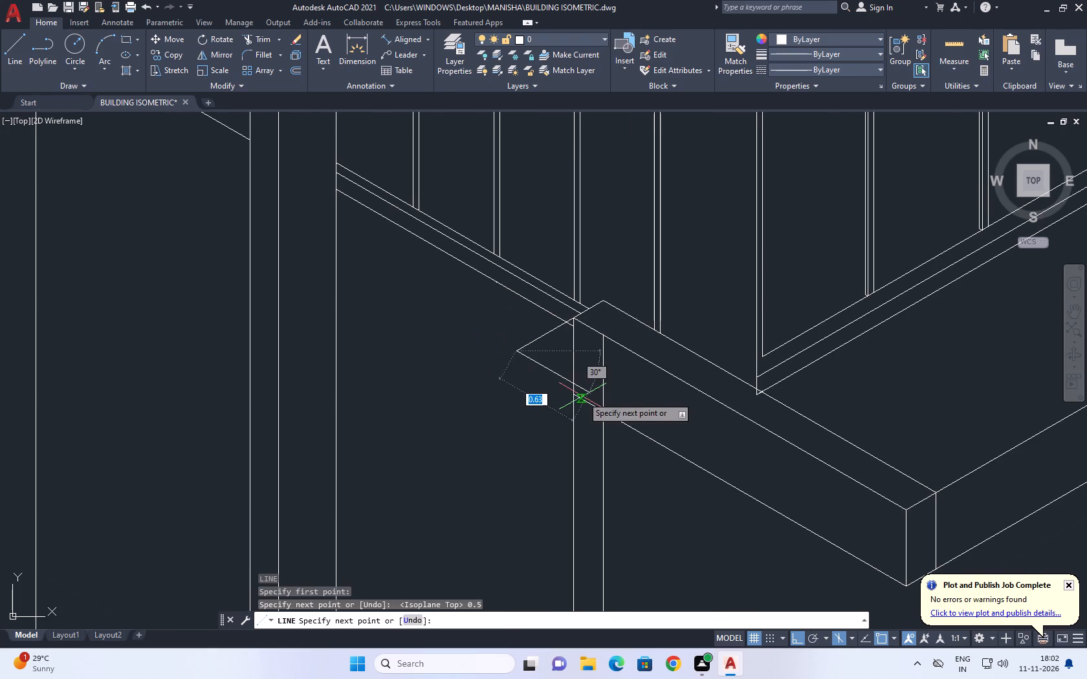
pyautogui.write('0.')
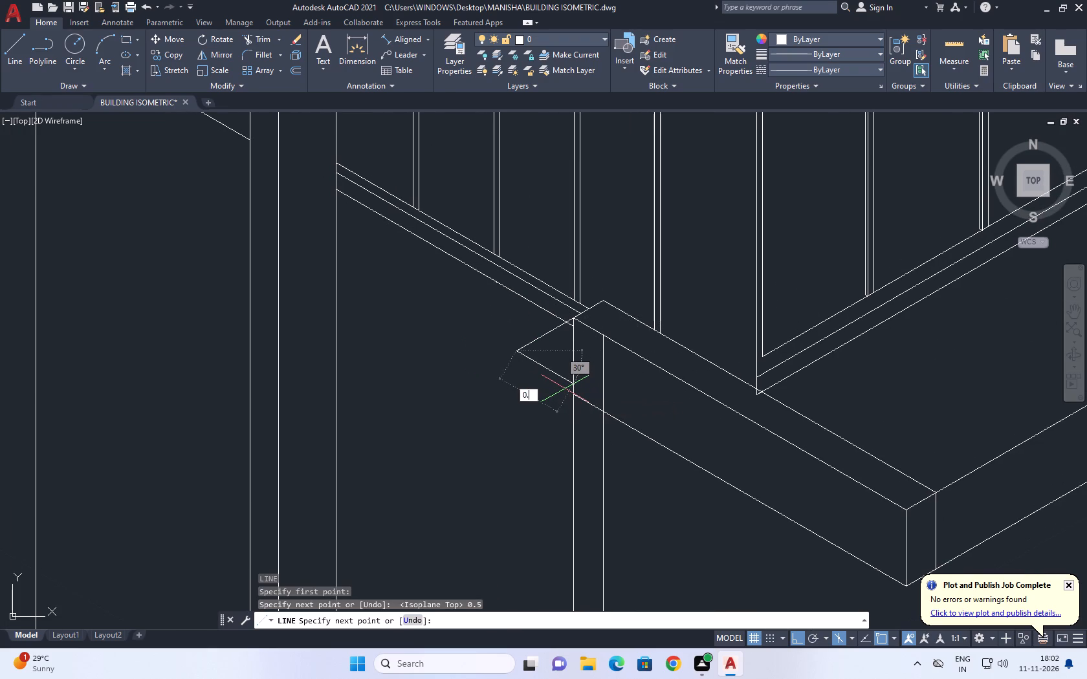
pyautogui.write('25')
pyautogui.press('Return')
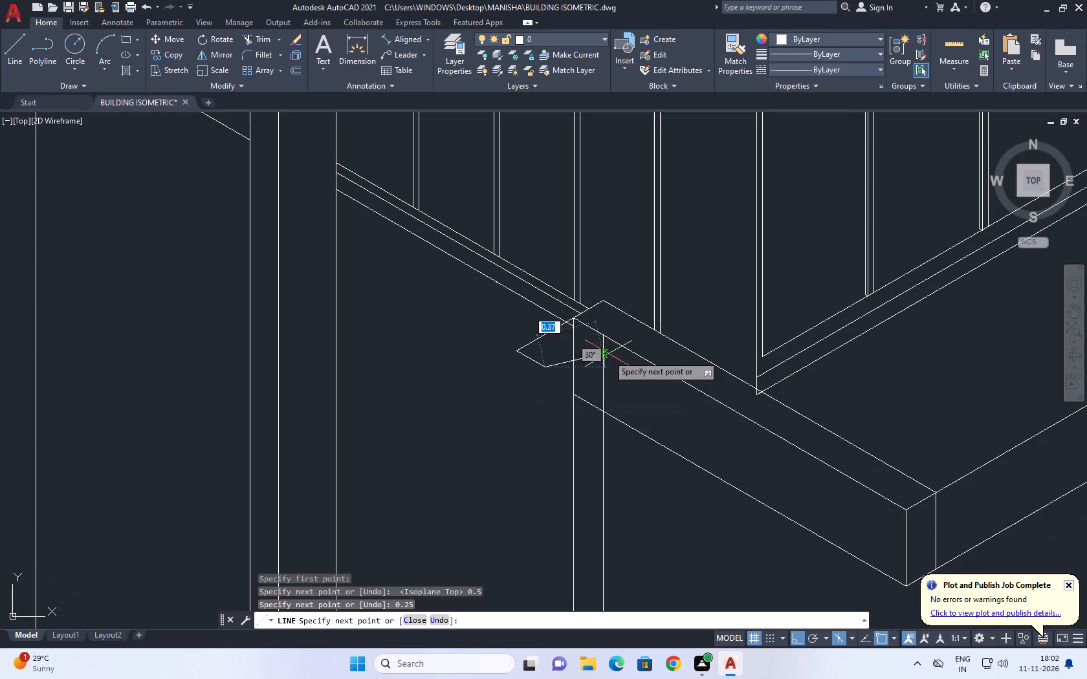
# Draw a parallel return line about 0.55 long from the 0.25 edge's end to just past the ledge's outer upper edge.
pyautogui.scroll(4, 600, 338)
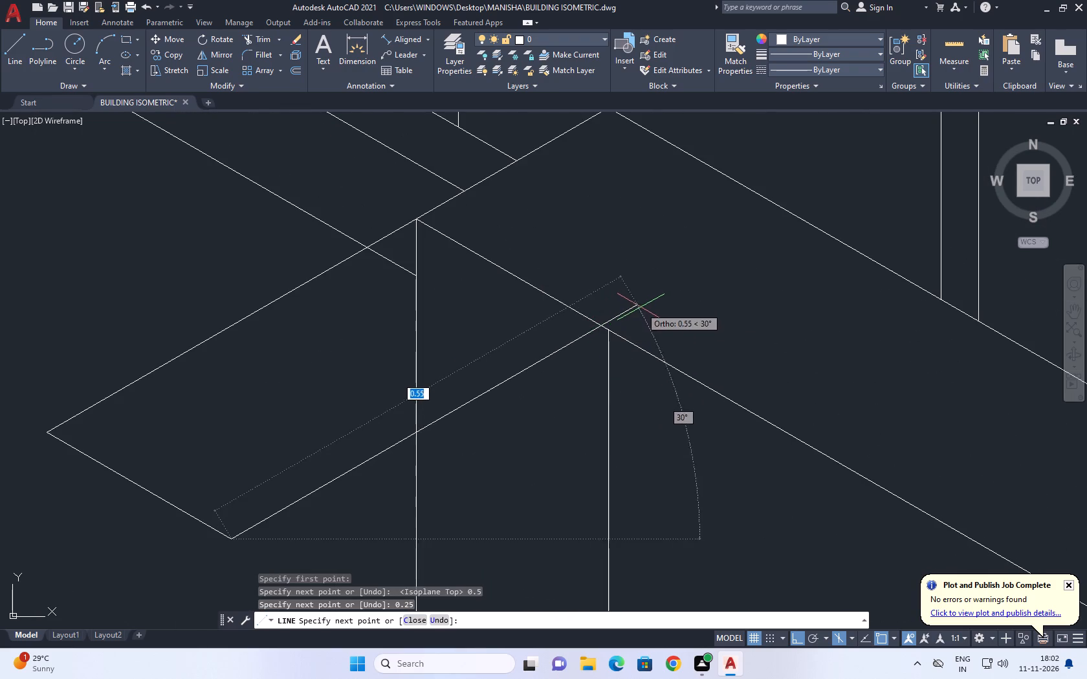
pyautogui.click(646, 306)
pyautogui.press('Escape')
pyautogui.click(537, 346)
pyautogui.click(527, 368)
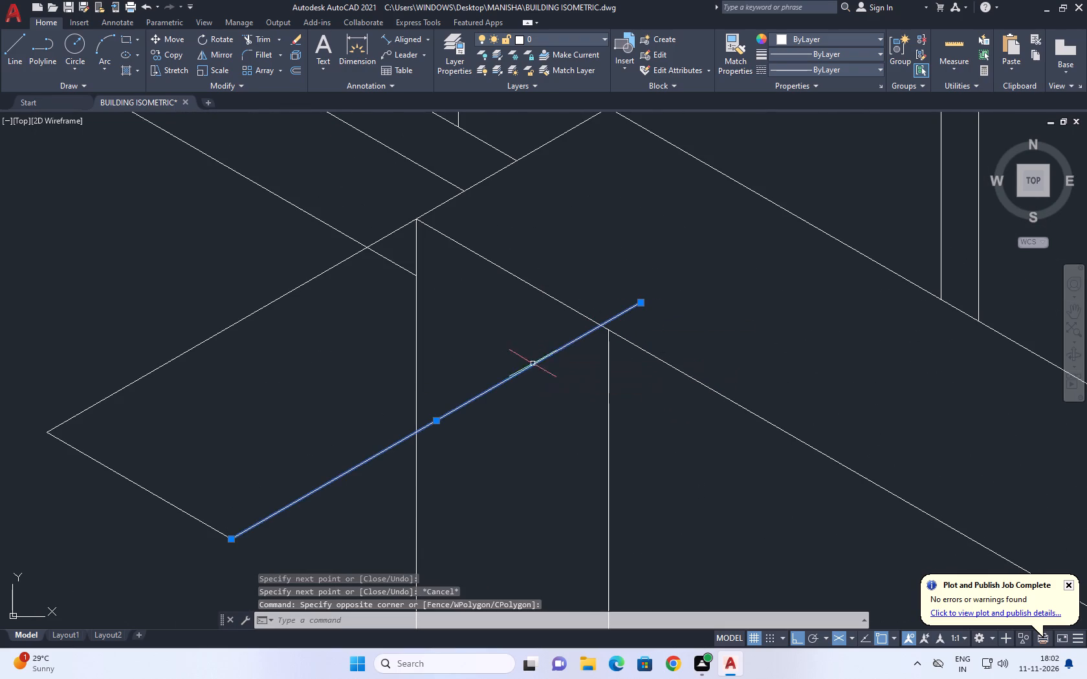
pyautogui.scroll(-2, 584, 371)
pyautogui.moveTo(611, 396); pyautogui.dragTo(659, 316, button='middle')
pyautogui.press('Escape')
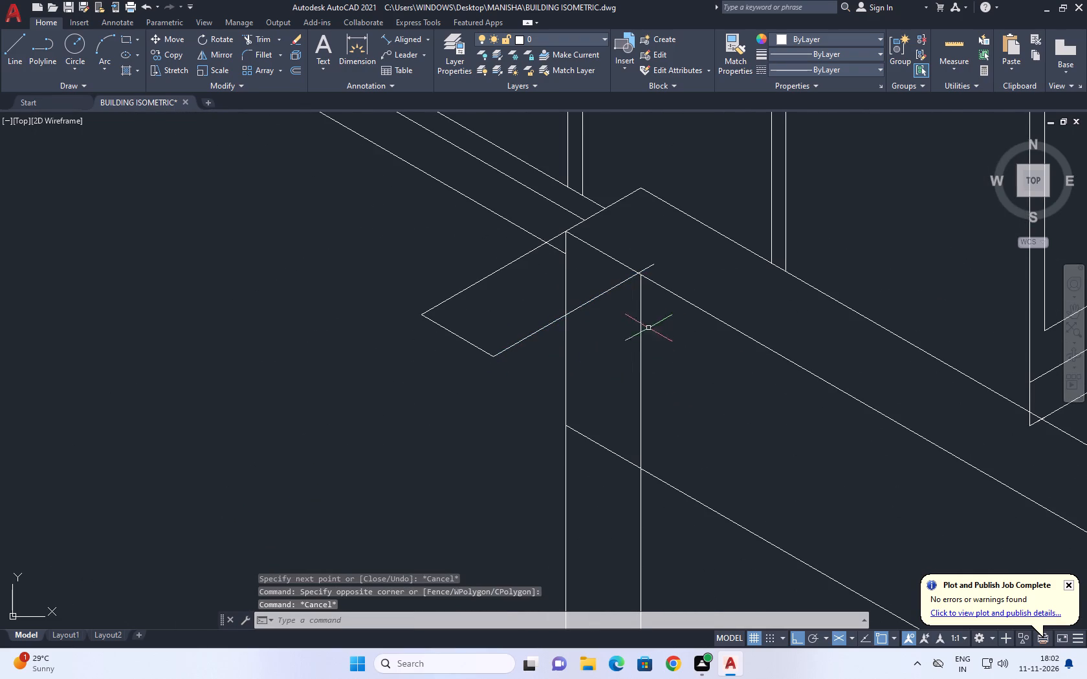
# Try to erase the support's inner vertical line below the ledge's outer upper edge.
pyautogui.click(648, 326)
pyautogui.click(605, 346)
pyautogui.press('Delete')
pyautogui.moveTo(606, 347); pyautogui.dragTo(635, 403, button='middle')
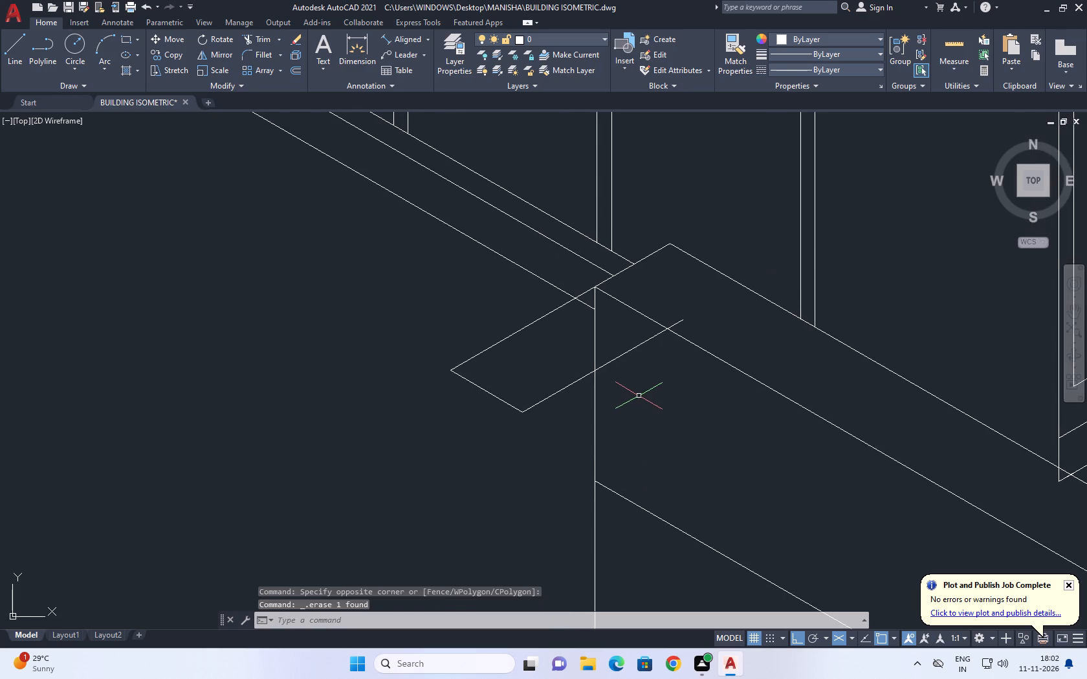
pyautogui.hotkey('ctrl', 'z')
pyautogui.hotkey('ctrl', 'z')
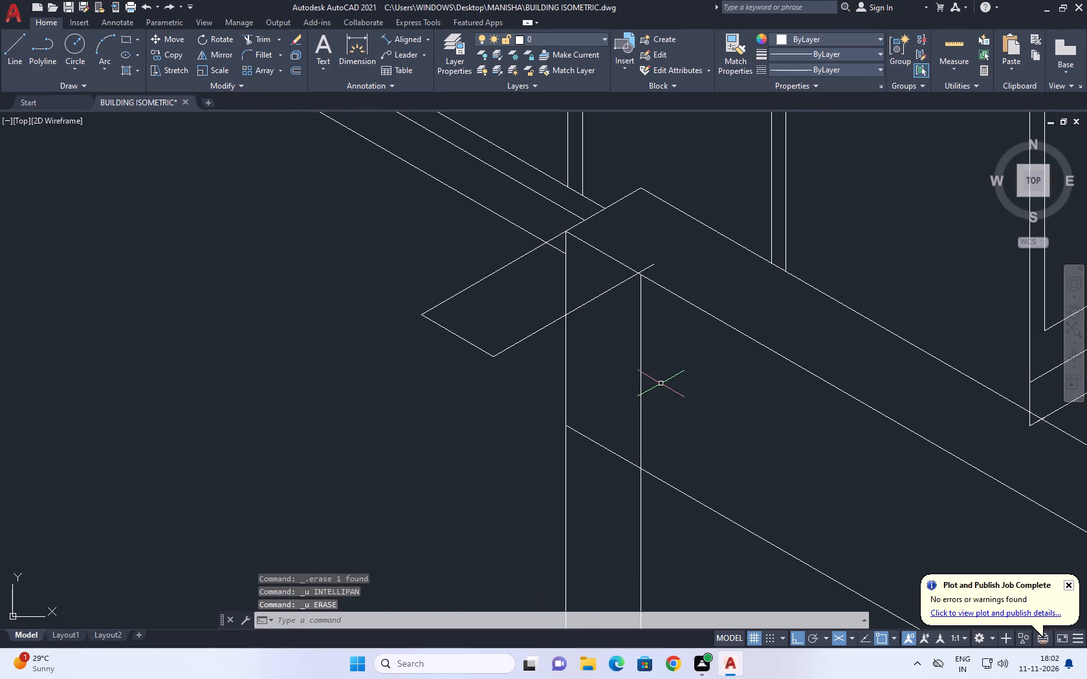
# Move the support's inner vertical line so its top meets the intersection of the return line and the ledge's outer upper edge.
pyautogui.click(668, 363)
pyautogui.click(633, 366)
pyautogui.moveTo(636, 369); pyautogui.dragTo(694, 481, button='middle')
pyautogui.press('m')
pyautogui.press('space')
pyautogui.scroll(4, 692, 402)
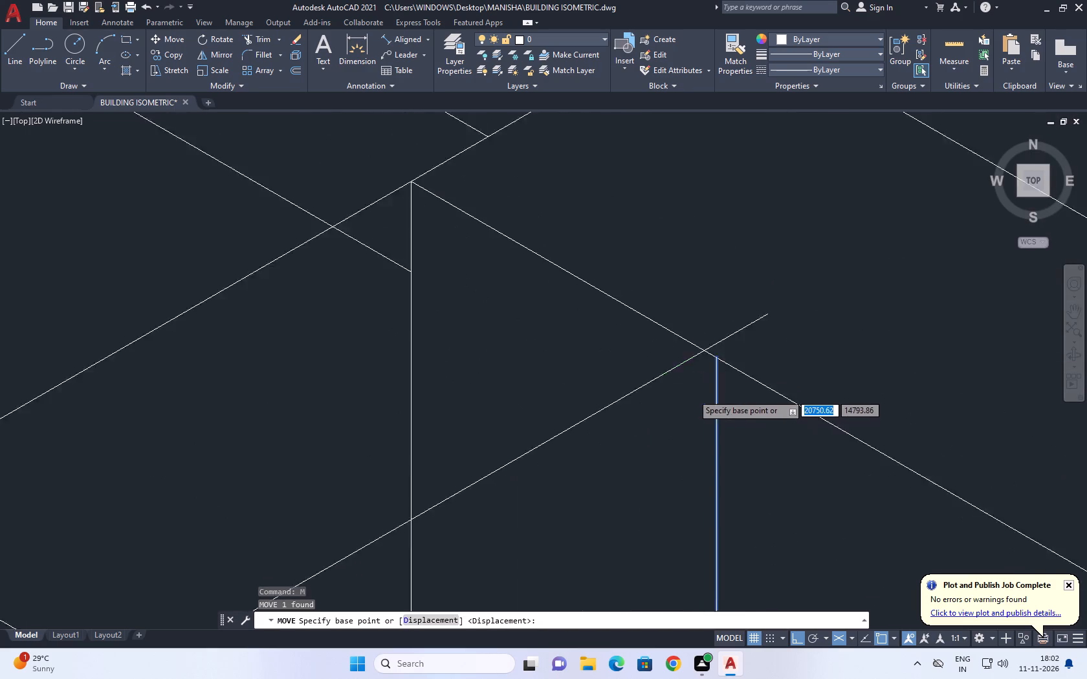
pyautogui.scroll(2, 717, 341)
pyautogui.click(746, 330)
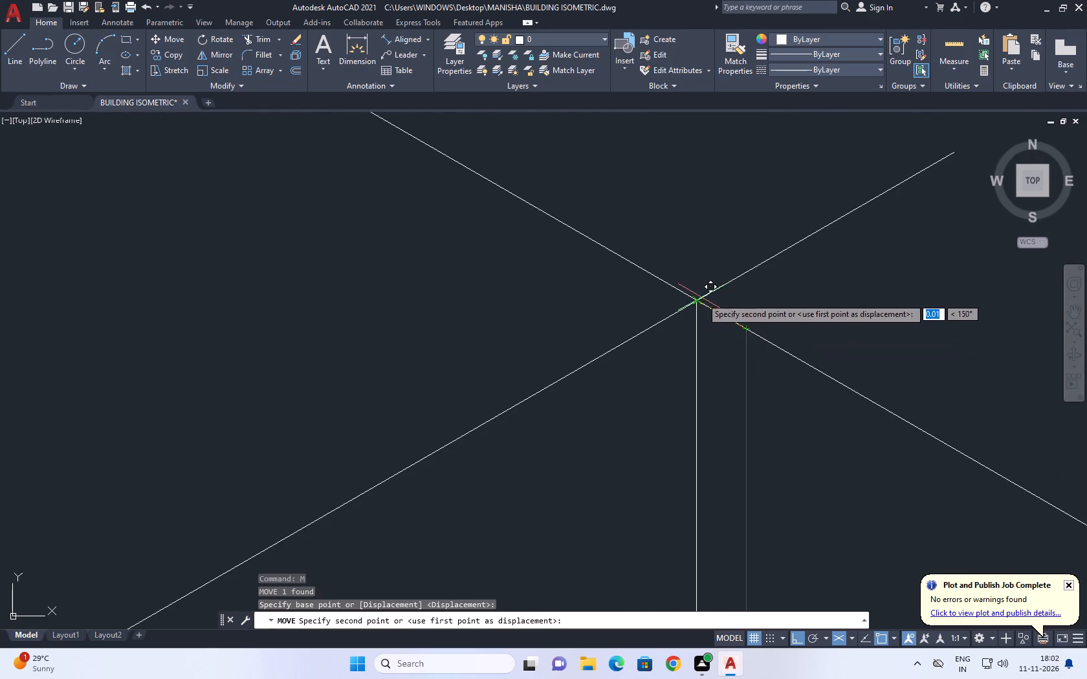
pyautogui.click(701, 297)
# Trim the return line's overshoot, the railing base line end and the outer support line where they cross the top faces.
pyautogui.scroll(-4, 714, 300)
pyautogui.moveTo(782, 299); pyautogui.dragTo(795, 411, button='middle')
pyautogui.write('TR')
pyautogui.press('space')
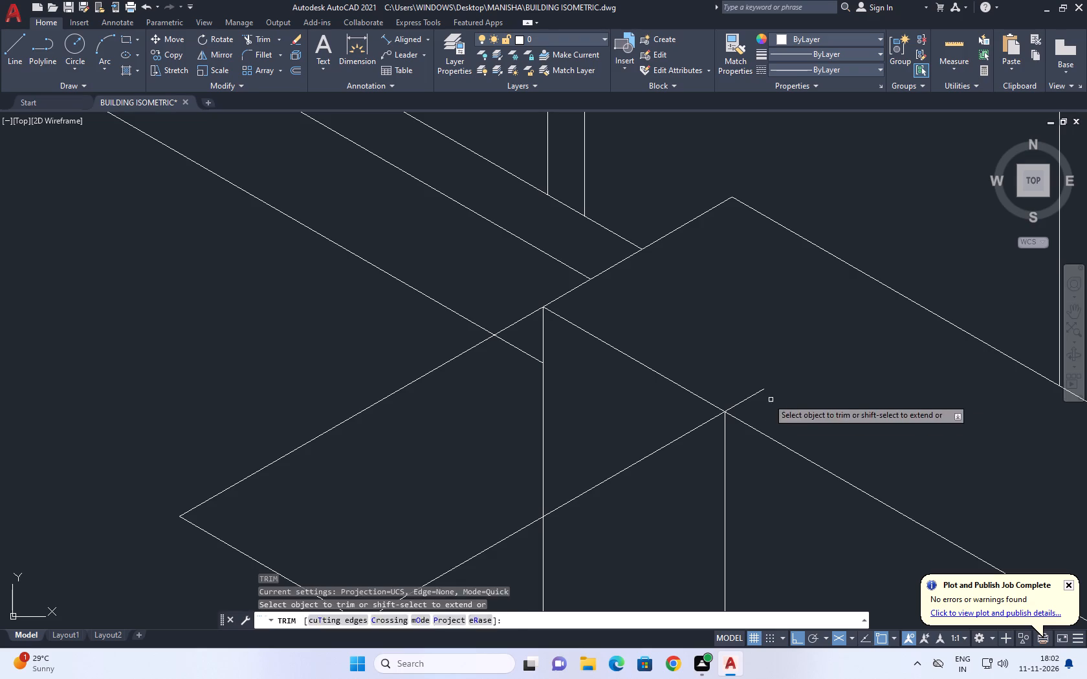
pyautogui.click(762, 396)
pyautogui.moveTo(742, 382); pyautogui.dragTo(734, 382)
pyautogui.click(531, 346)
pyautogui.click(512, 369)
pyautogui.scroll(-2, 632, 320)
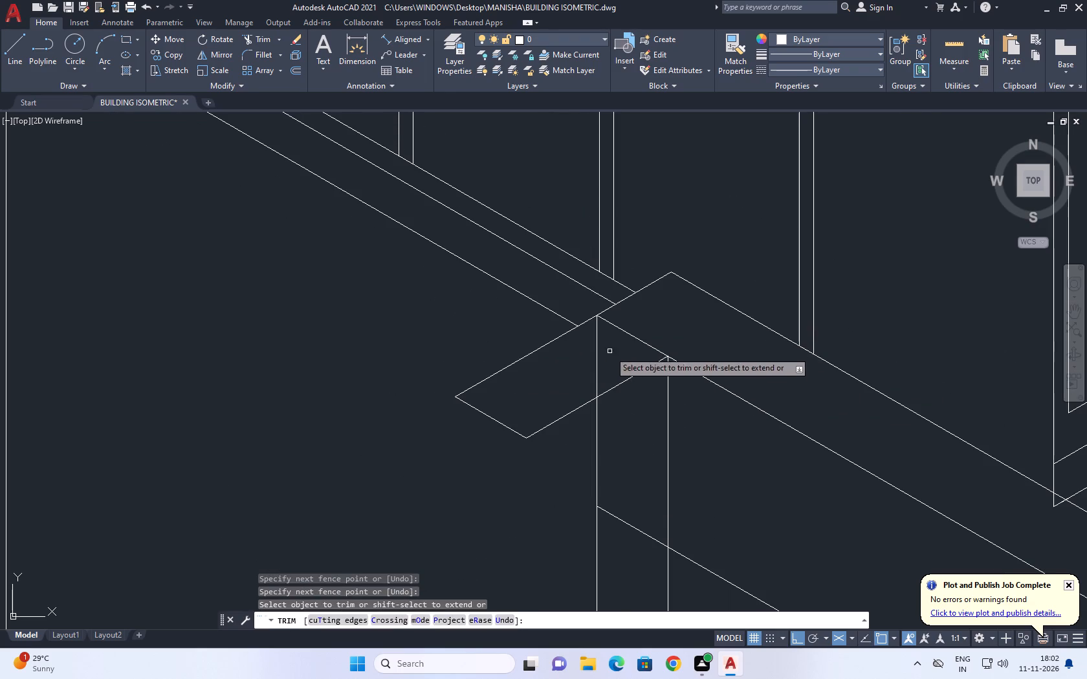
pyautogui.click(609, 347)
pyautogui.click(567, 361)
pyautogui.moveTo(634, 378); pyautogui.dragTo(679, 284, button='middle')
pyautogui.scroll(-2, 685, 253)
pyautogui.press('space')
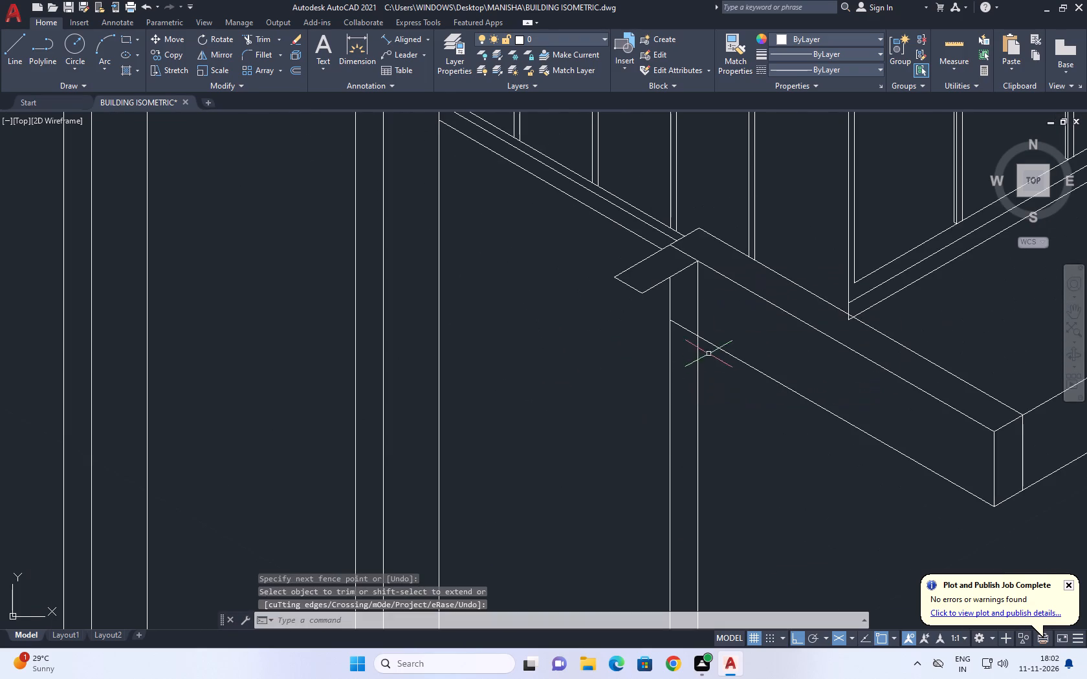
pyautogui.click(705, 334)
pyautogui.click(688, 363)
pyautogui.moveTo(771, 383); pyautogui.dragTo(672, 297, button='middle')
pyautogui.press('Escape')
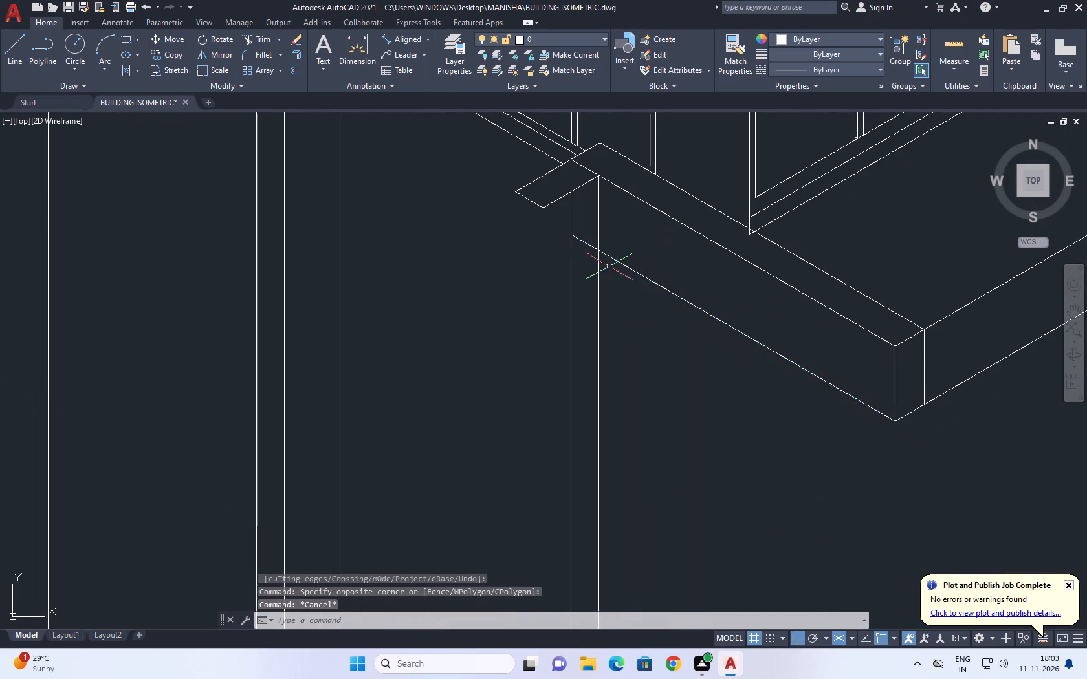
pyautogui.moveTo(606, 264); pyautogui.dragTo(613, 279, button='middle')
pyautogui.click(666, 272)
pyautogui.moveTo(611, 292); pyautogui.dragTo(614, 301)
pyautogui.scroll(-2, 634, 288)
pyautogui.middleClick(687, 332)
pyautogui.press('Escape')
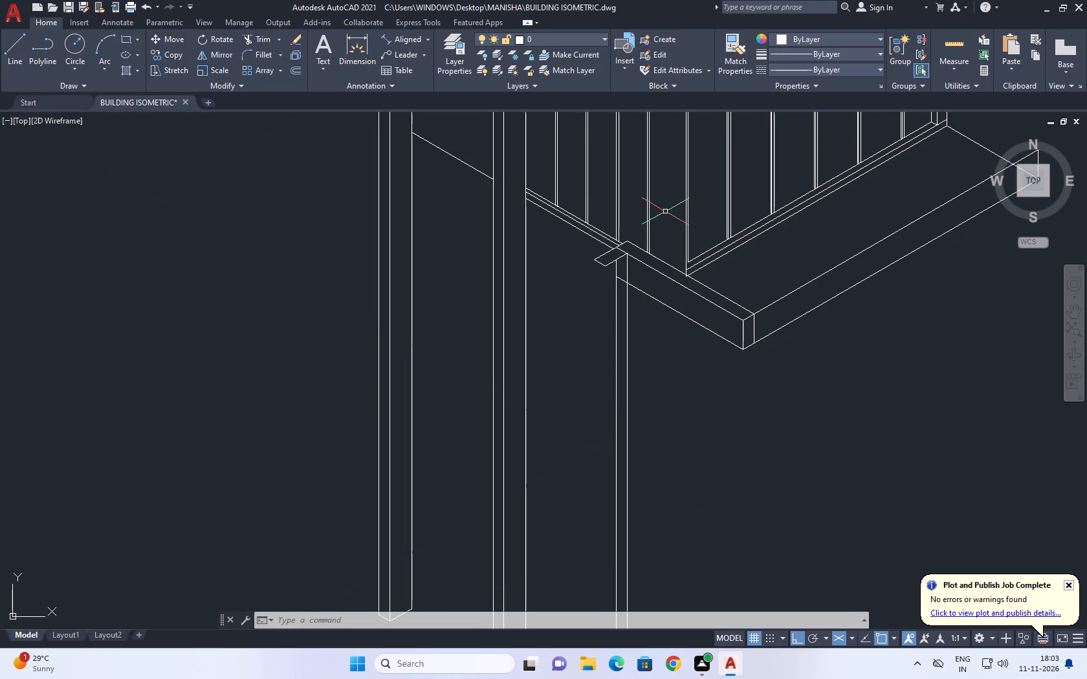
# Copy the two vertical support lines outward from the outer line's top to the far outer corner of the new top face.
pyautogui.scroll(2, 625, 263)
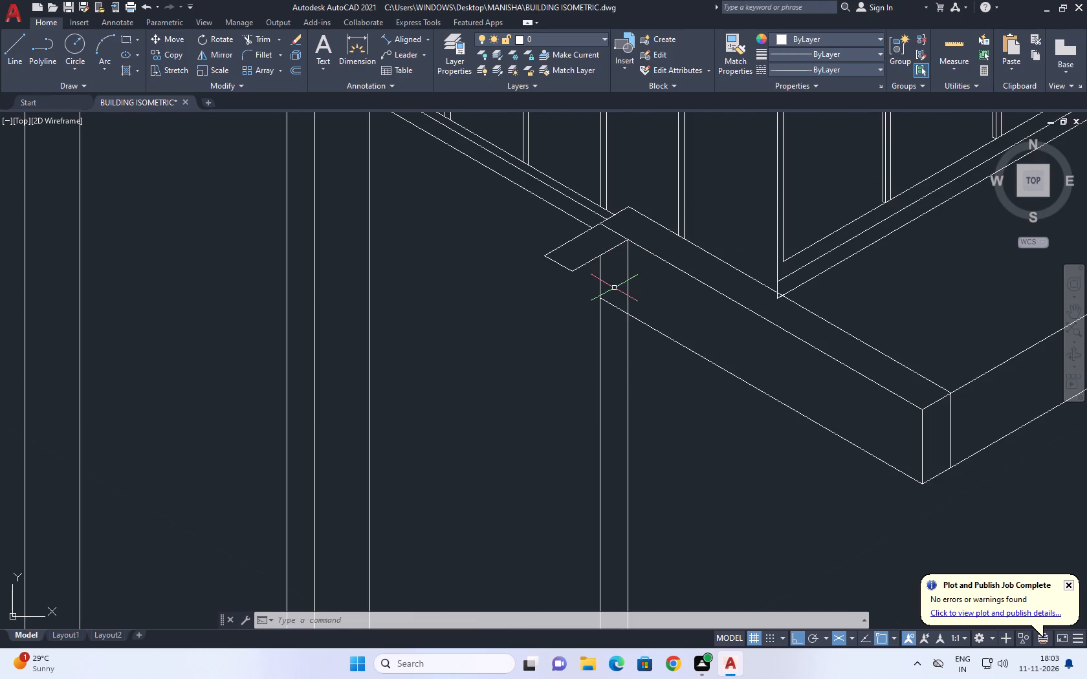
pyautogui.click(628, 285)
pyautogui.click(596, 290)
pyautogui.doubleClick(598, 277)
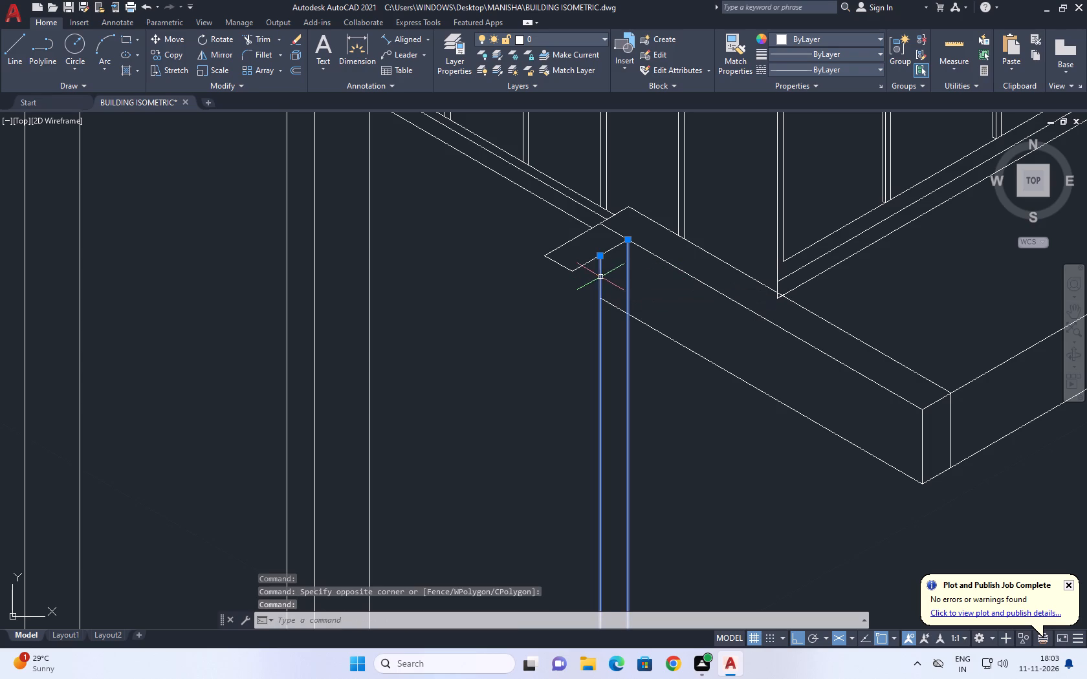
pyautogui.press('c')
pyautogui.press('o')
pyautogui.press('space')
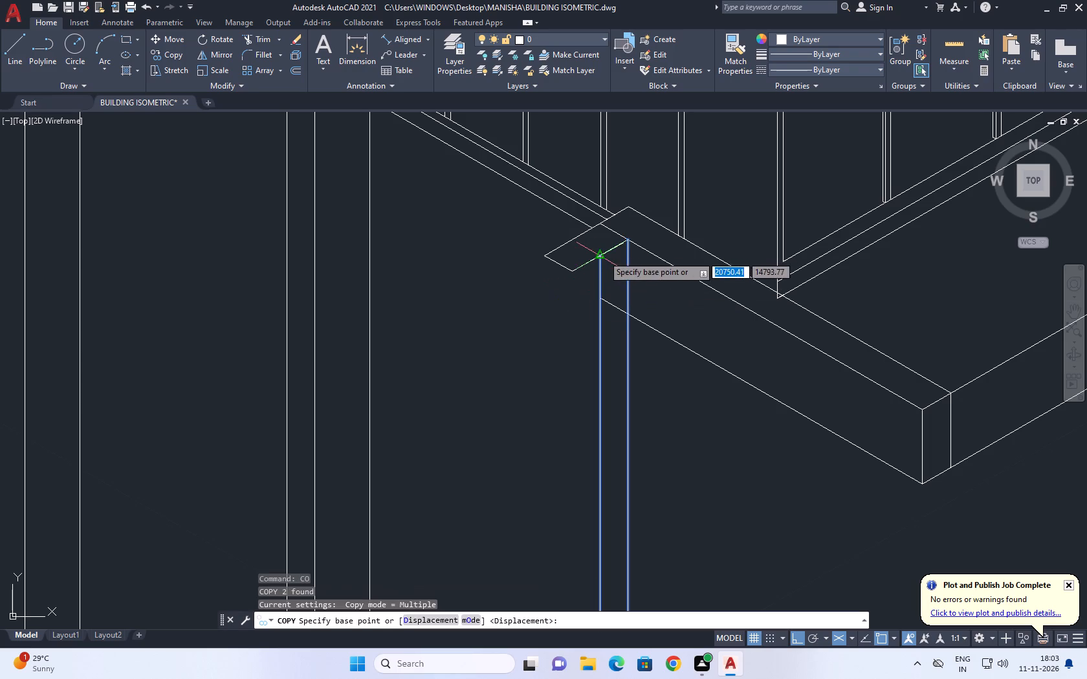
pyautogui.click(601, 257)
pyautogui.click(540, 255)
pyautogui.press('space')
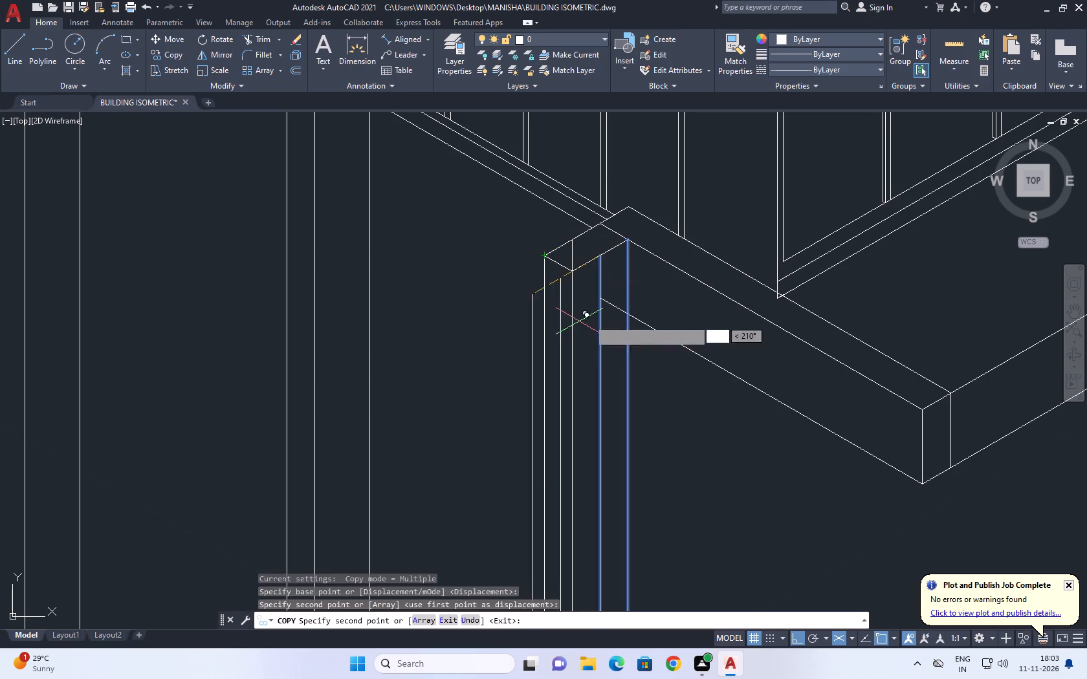
# Trim the copied vertical line where it crosses the post's new top face.
pyautogui.scroll(2, 590, 263)
pyautogui.write('TR')
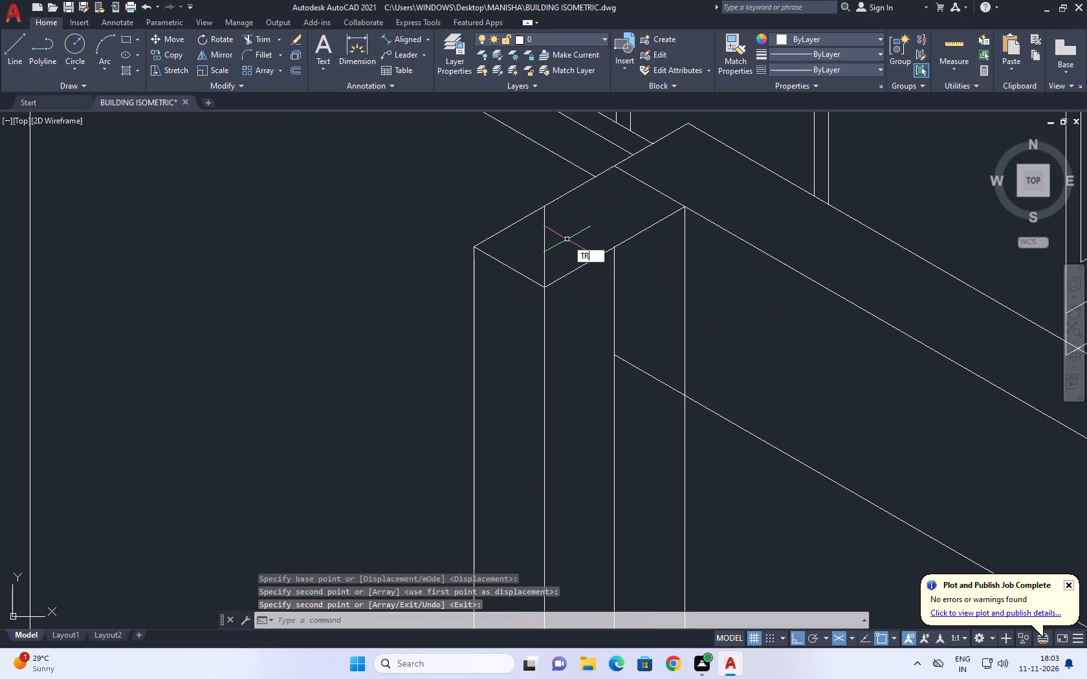
pyautogui.press('space')
pyautogui.click(553, 241)
pyautogui.click(525, 244)
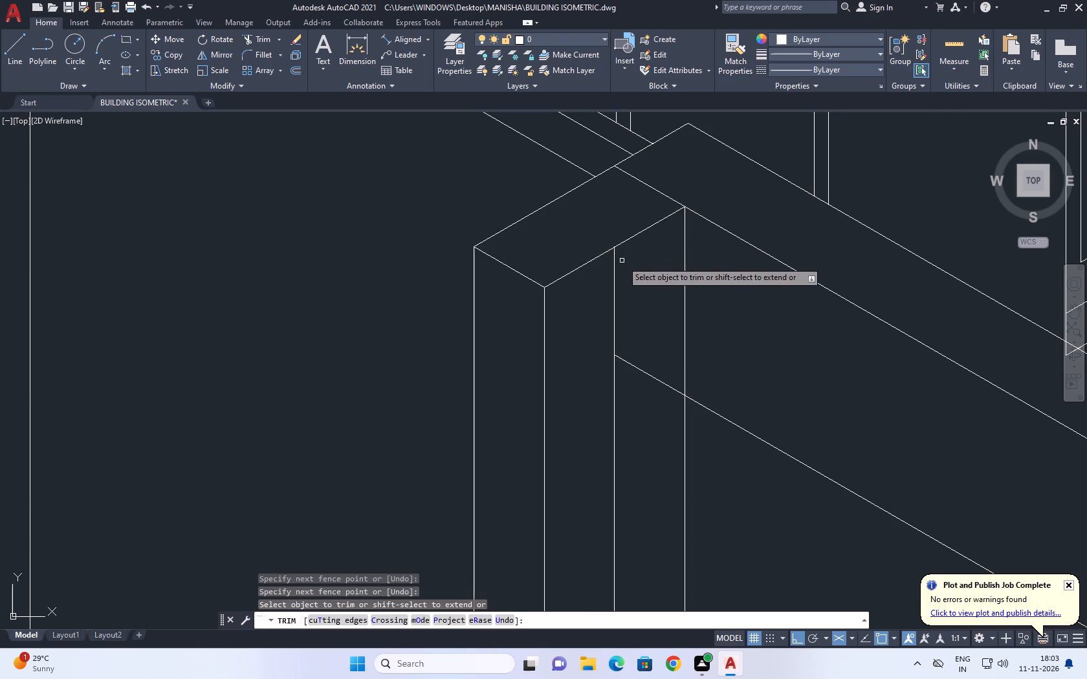
pyautogui.scroll(2, 623, 261)
pyautogui.press('space')
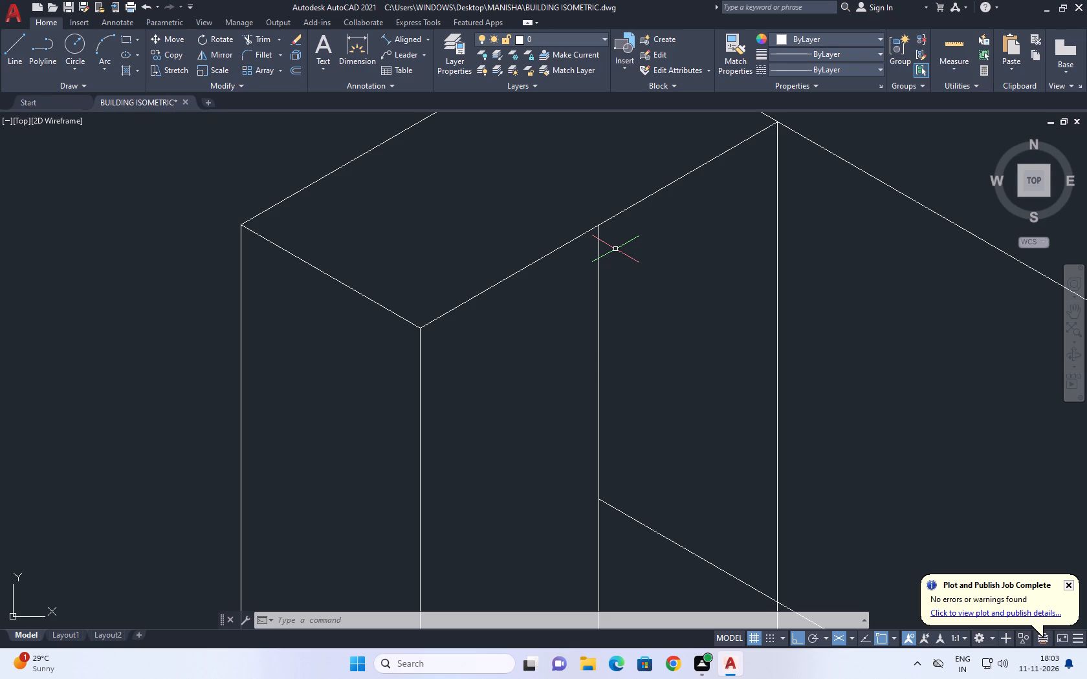
# Erase the hidden vertical line in the middle of the post's side face, starting below the return edge.
pyautogui.scroll(-3, 698, 279)
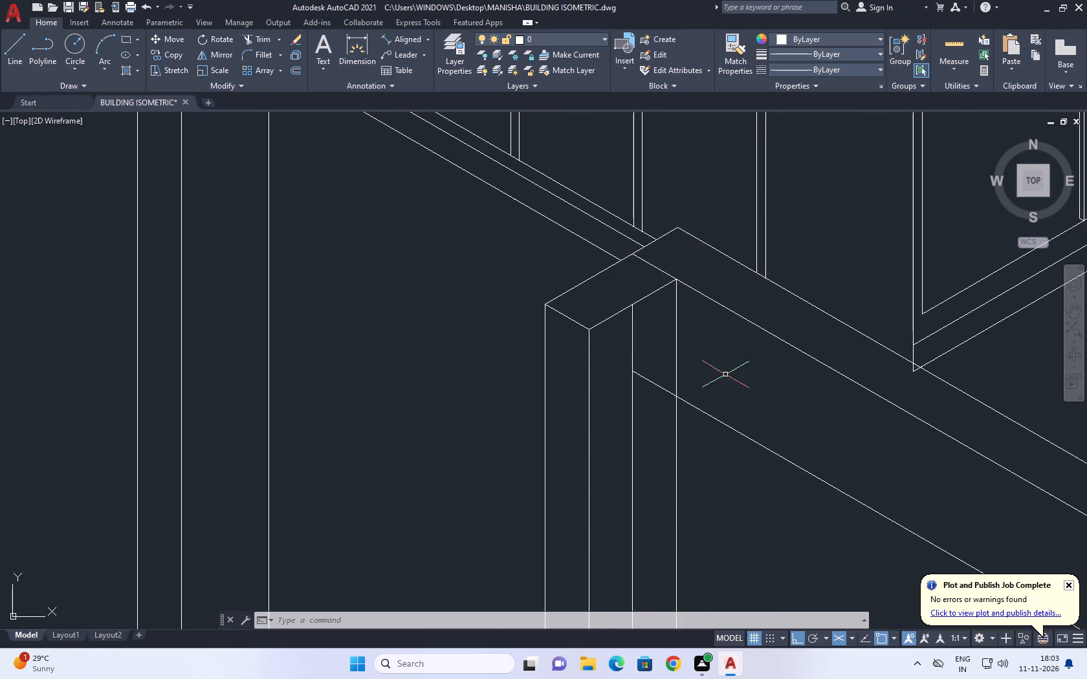
pyautogui.moveTo(723, 378); pyautogui.dragTo(646, 404, button='middle')
pyautogui.moveTo(620, 385); pyautogui.dragTo(617, 371, button='middle')
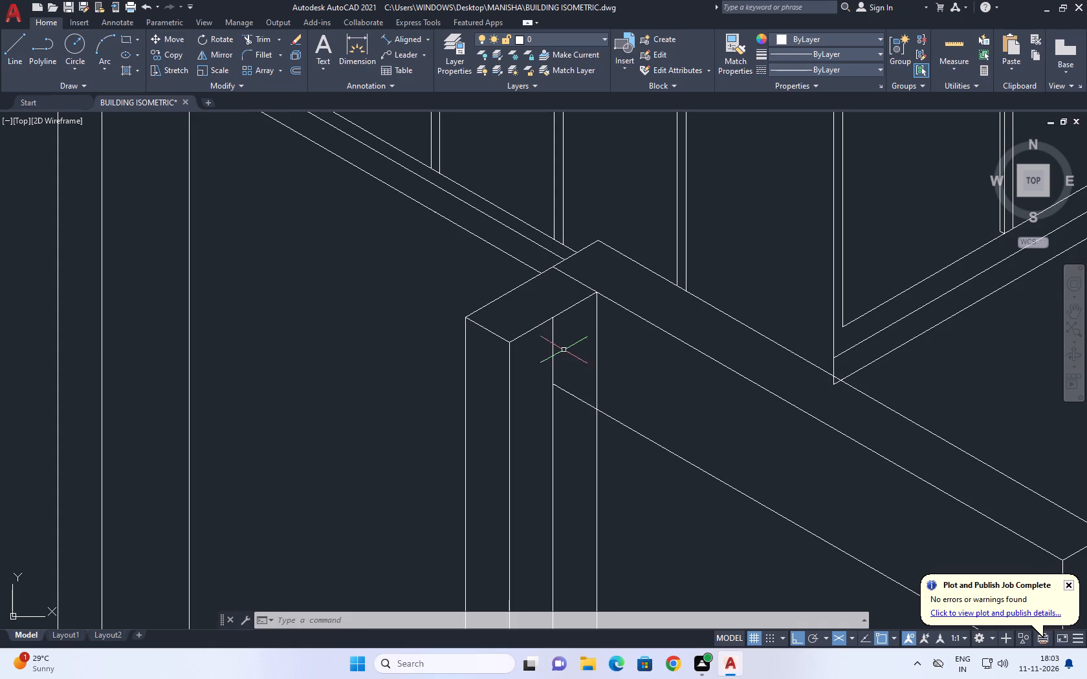
pyautogui.click(562, 349)
pyautogui.click(551, 367)
pyautogui.rightClick(668, 367)
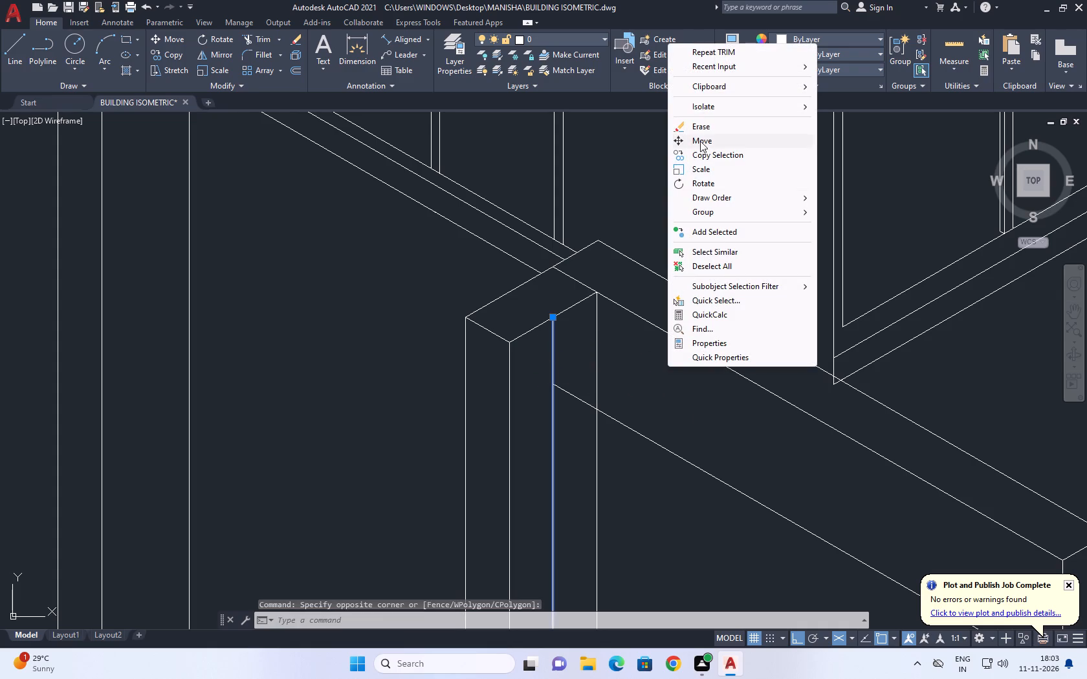
pyautogui.click(710, 127)
pyautogui.scroll(-2, 540, 409)
pyautogui.moveTo(609, 473); pyautogui.dragTo(613, 311, button='middle')
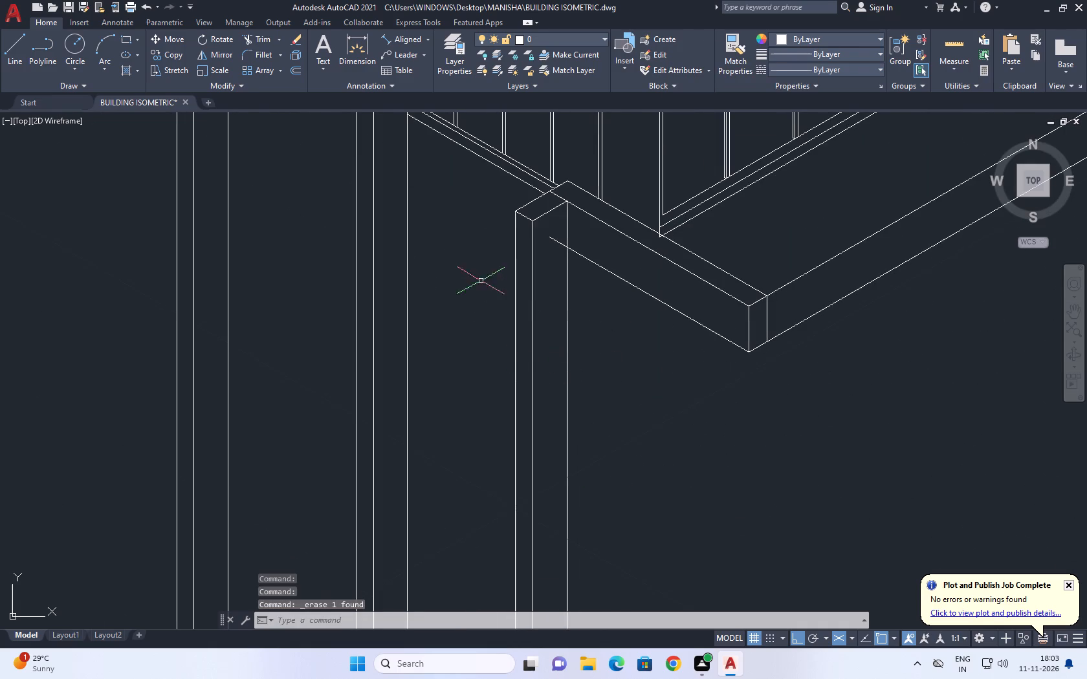
# Trim the ledge's lower front edge where it crosses the supporting post's side face.
pyautogui.click(263, 38)
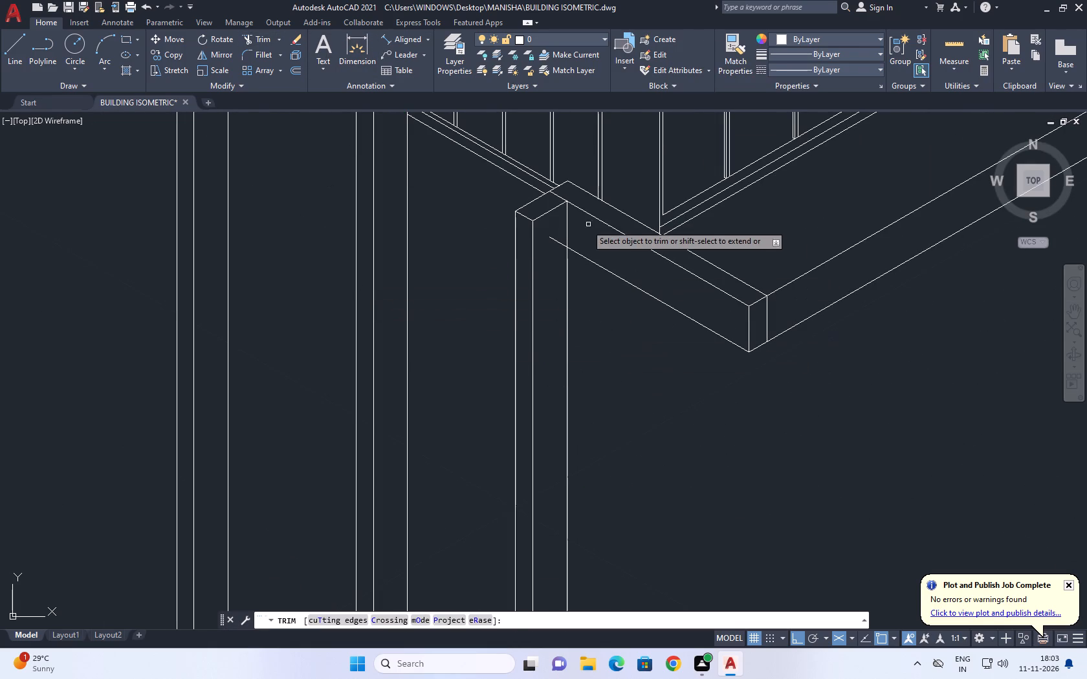
pyautogui.click(555, 243)
pyautogui.rightClick(637, 354)
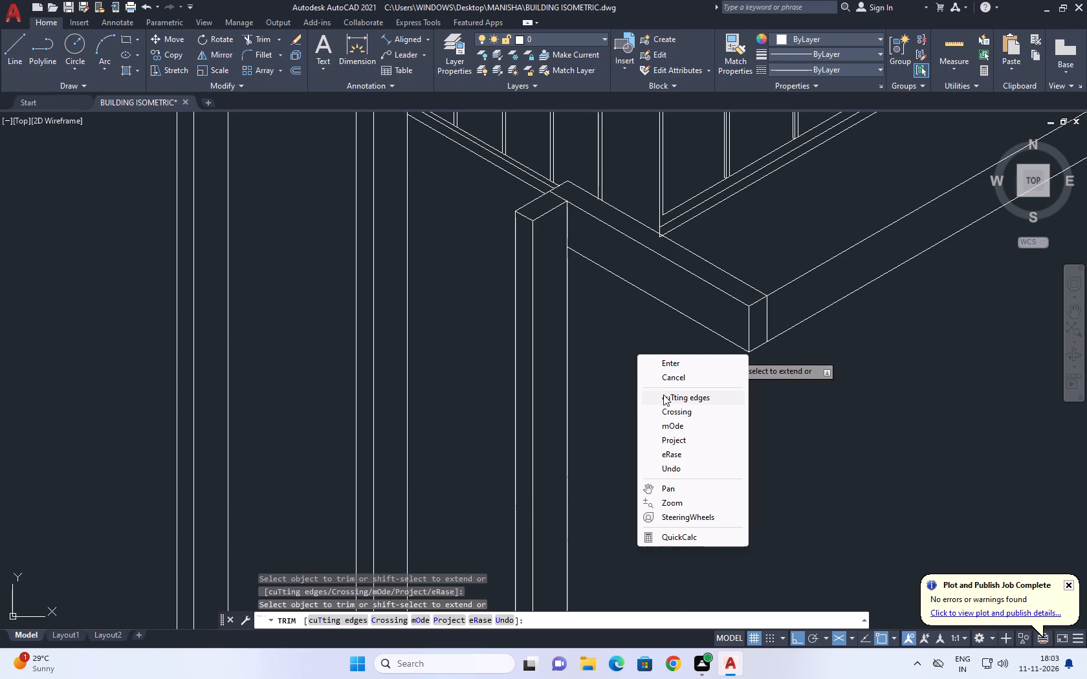
pyautogui.click(672, 380)
# Examine the supporting post's open lower end beside the neighbouring columns and its junction with the ledge.
pyautogui.scroll(-2, 600, 394)
pyautogui.moveTo(570, 445); pyautogui.dragTo(705, 438, button='middle')
pyautogui.scroll(-1, 817, 295)
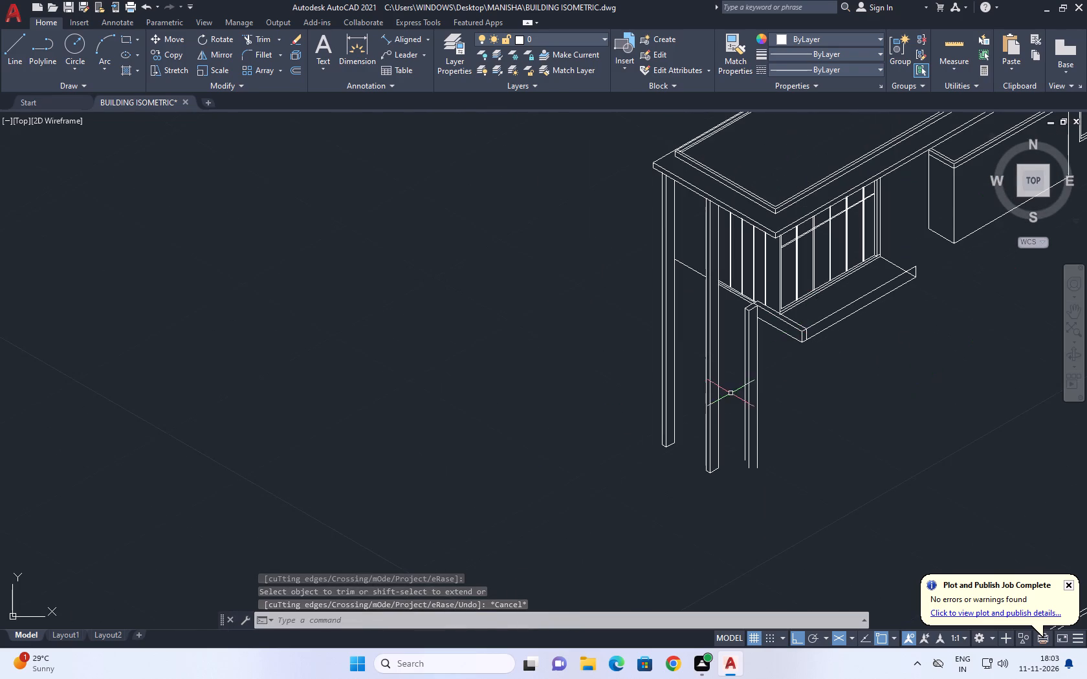
pyautogui.moveTo(722, 389); pyautogui.dragTo(597, 355, button='middle')
pyautogui.scroll(1, 595, 413)
pyautogui.moveTo(624, 427); pyautogui.dragTo(573, 426, button='middle')
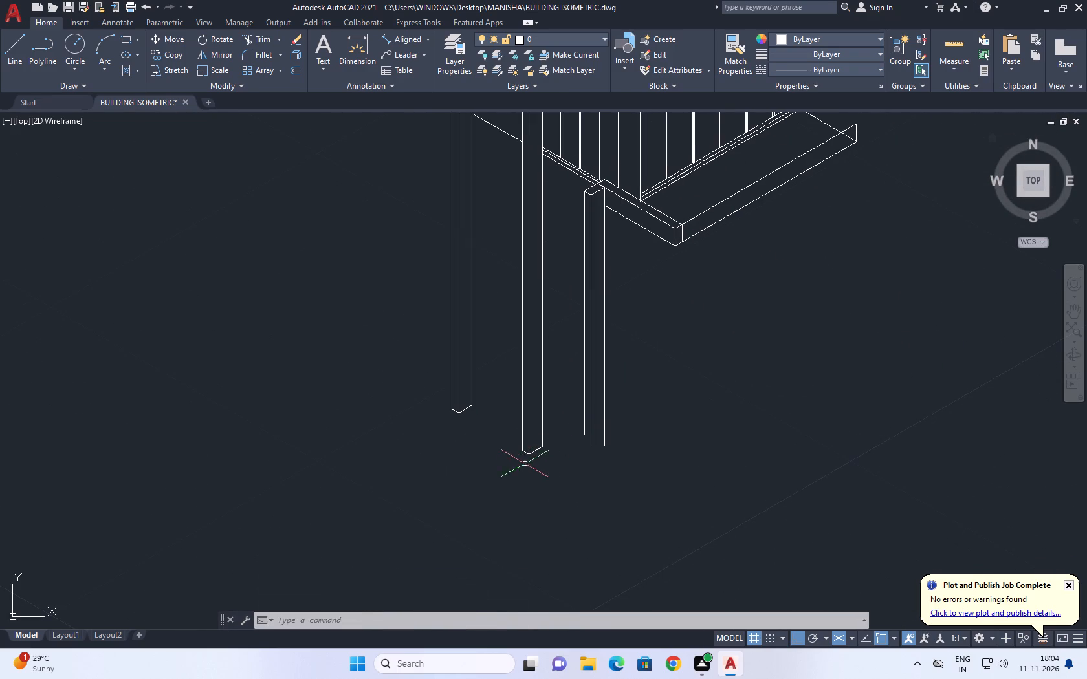
pyautogui.moveTo(622, 252); pyautogui.dragTo(613, 266, button='middle')
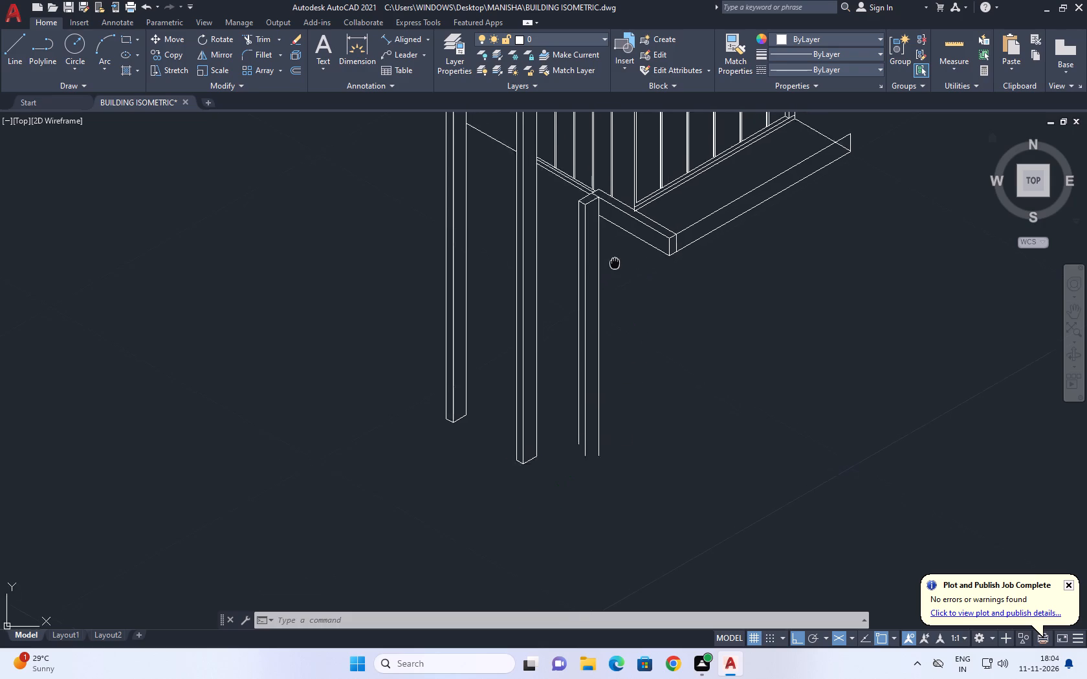
pyautogui.moveTo(613, 266); pyautogui.dragTo(605, 298, button='middle')
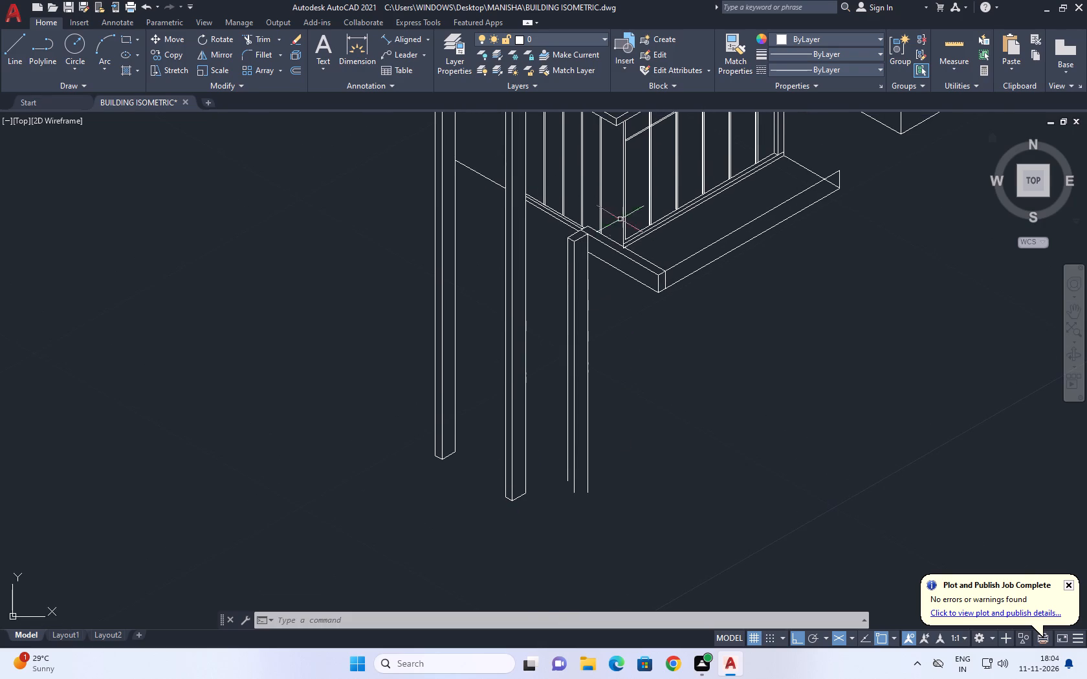
pyautogui.scroll(3, 600, 219)
pyautogui.moveTo(566, 213); pyautogui.dragTo(567, 258, button='middle')
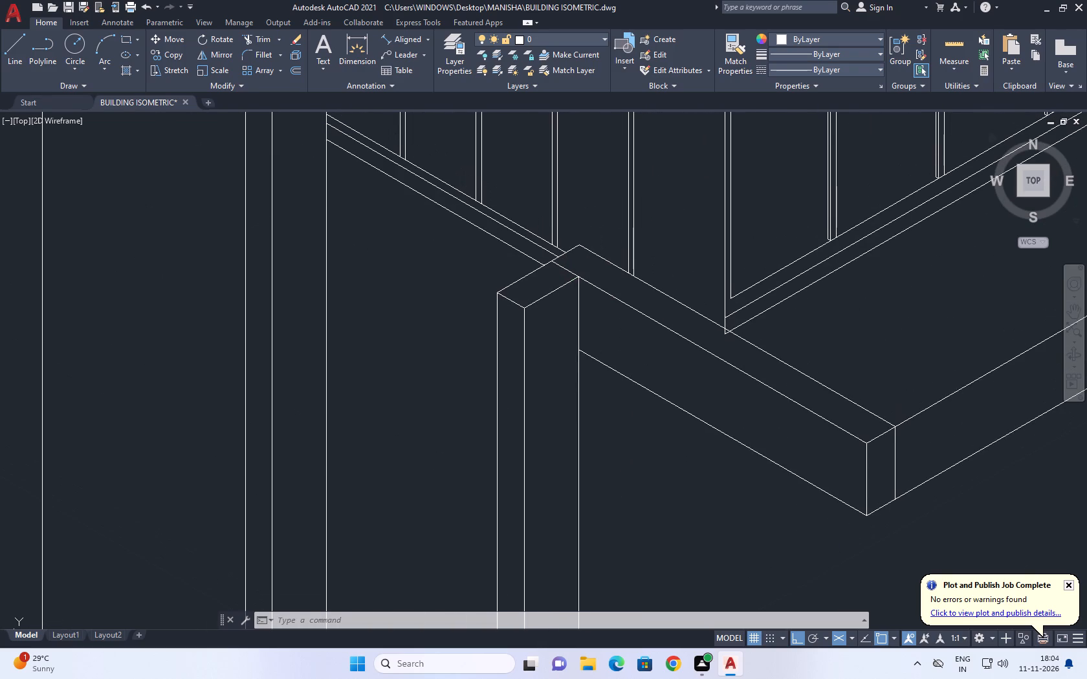
pyautogui.moveTo(595, 369); pyautogui.dragTo(633, 326, button='middle')
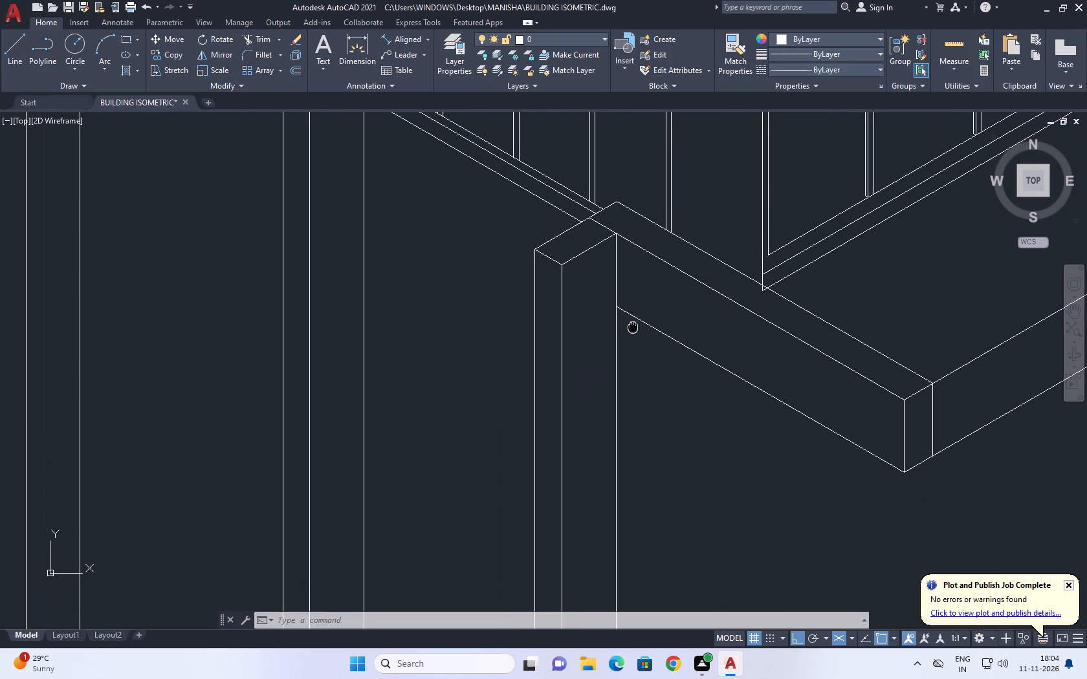
pyautogui.moveTo(633, 326); pyautogui.dragTo(633, 326, button='middle')
pyautogui.scroll(1, 619, 255)
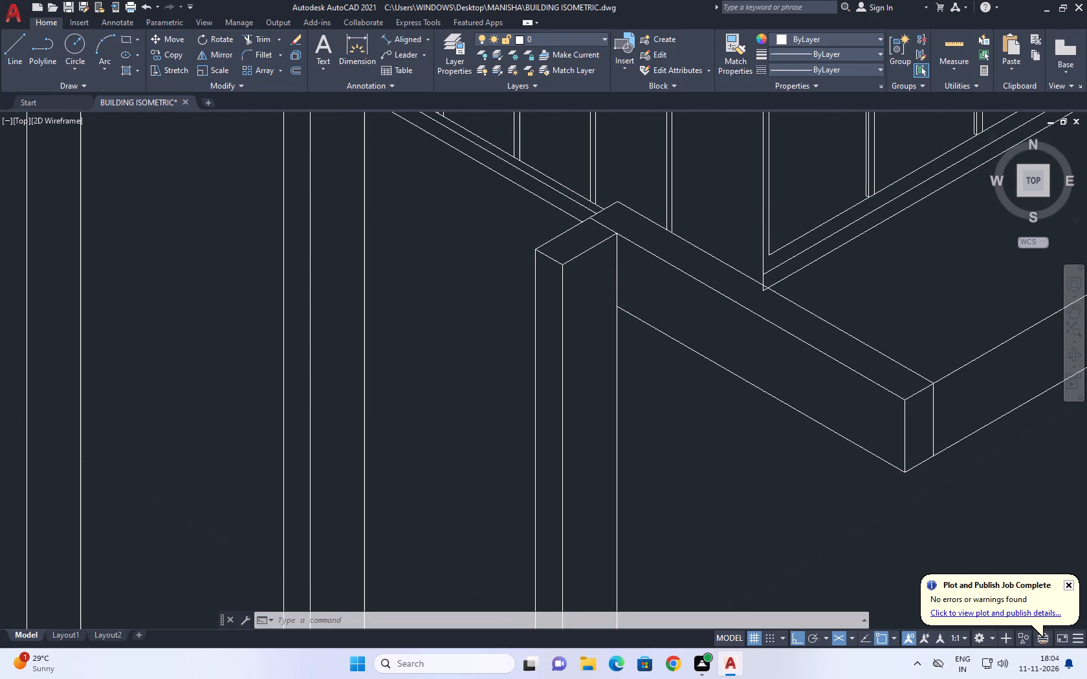
pyautogui.scroll(-2, 619, 255)
pyautogui.scroll(2, 619, 265)
# Move the post's three vertical lines and short top edge slightly along the 30° axis toward the ledge.
pyautogui.click(619, 252)
pyautogui.click(608, 258)
pyautogui.scroll(-2, 606, 262)
pyautogui.moveTo(588, 283); pyautogui.dragTo(595, 279, button='middle')
pyautogui.press('Escape')
pyautogui.scroll(2, 605, 280)
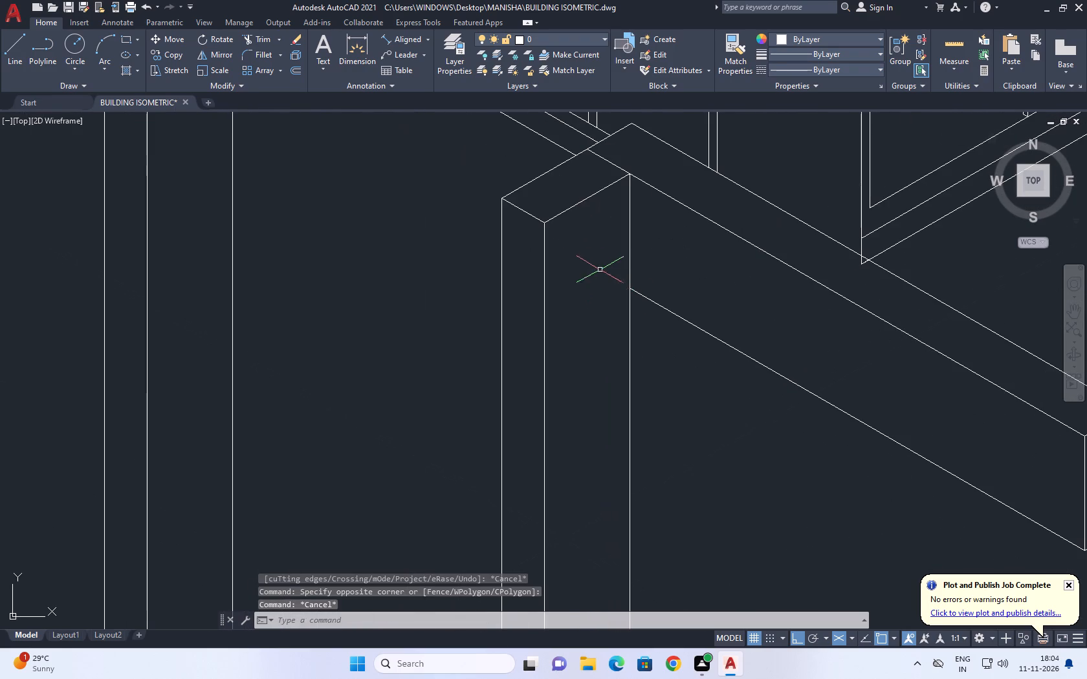
pyautogui.click(582, 266)
pyautogui.click(461, 290)
pyautogui.click(655, 239)
pyautogui.click(591, 237)
pyautogui.click(523, 210)
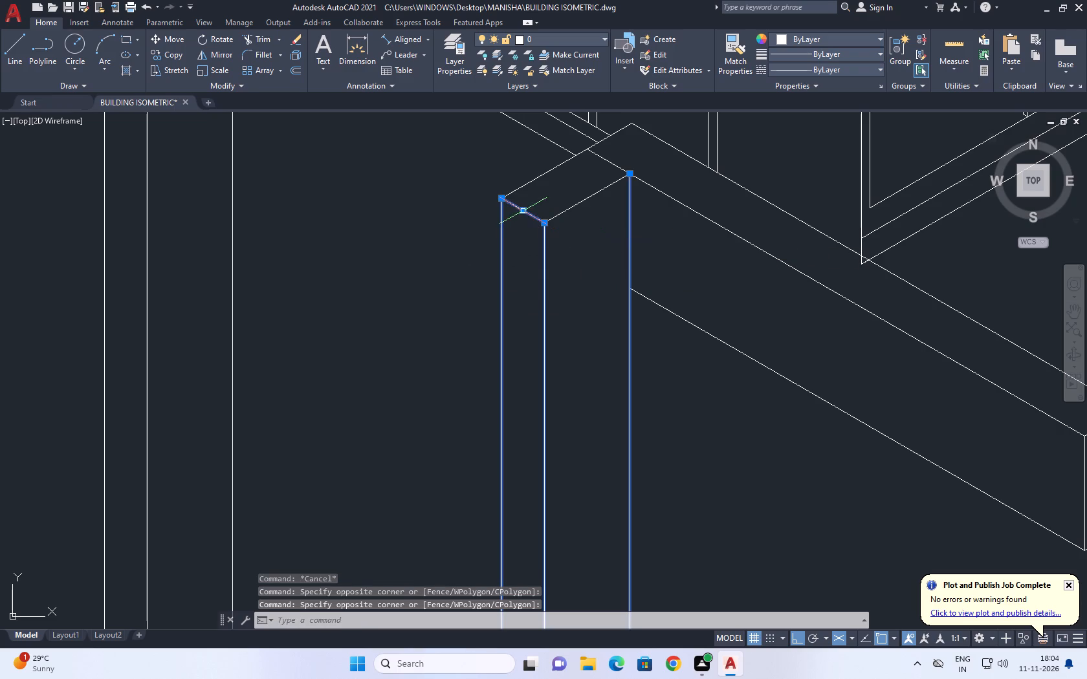
pyautogui.click(507, 222)
pyautogui.click(495, 270)
pyautogui.scroll(-3, 497, 272)
pyautogui.moveTo(580, 295); pyautogui.dragTo(558, 311, button='middle')
pyautogui.press('m')
pyautogui.press('space')
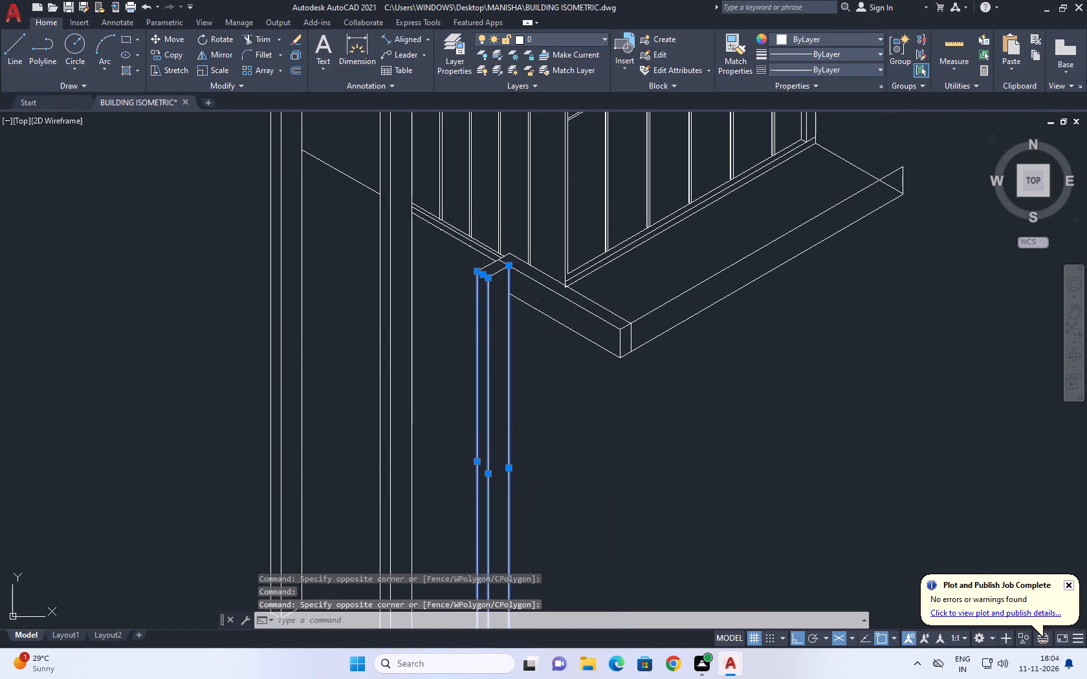
pyautogui.scroll(6, 519, 263)
pyautogui.click(467, 264)
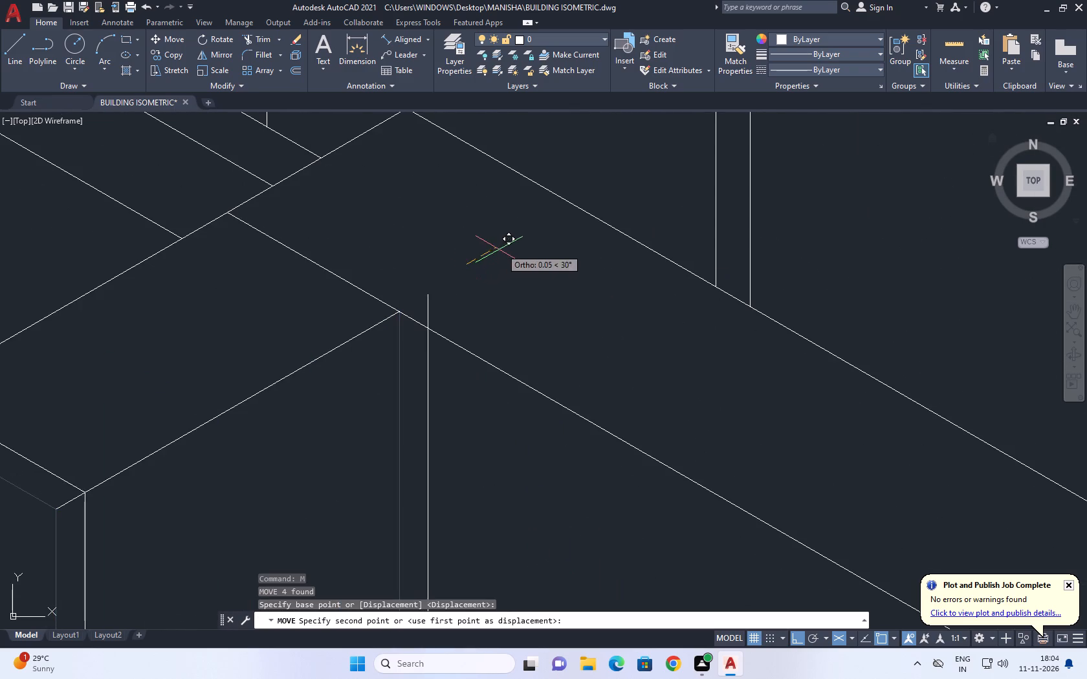
pyautogui.click(541, 234)
# Trim the overhanging ends of the post's top edges, the ledge's lower edge stub and the vertical line above the ledge edge.
pyautogui.scroll(-4, 384, 257)
pyautogui.moveTo(367, 294); pyautogui.dragTo(434, 271, button='middle')
pyautogui.write('TR')
pyautogui.press('space')
pyautogui.scroll(2, 430, 310)
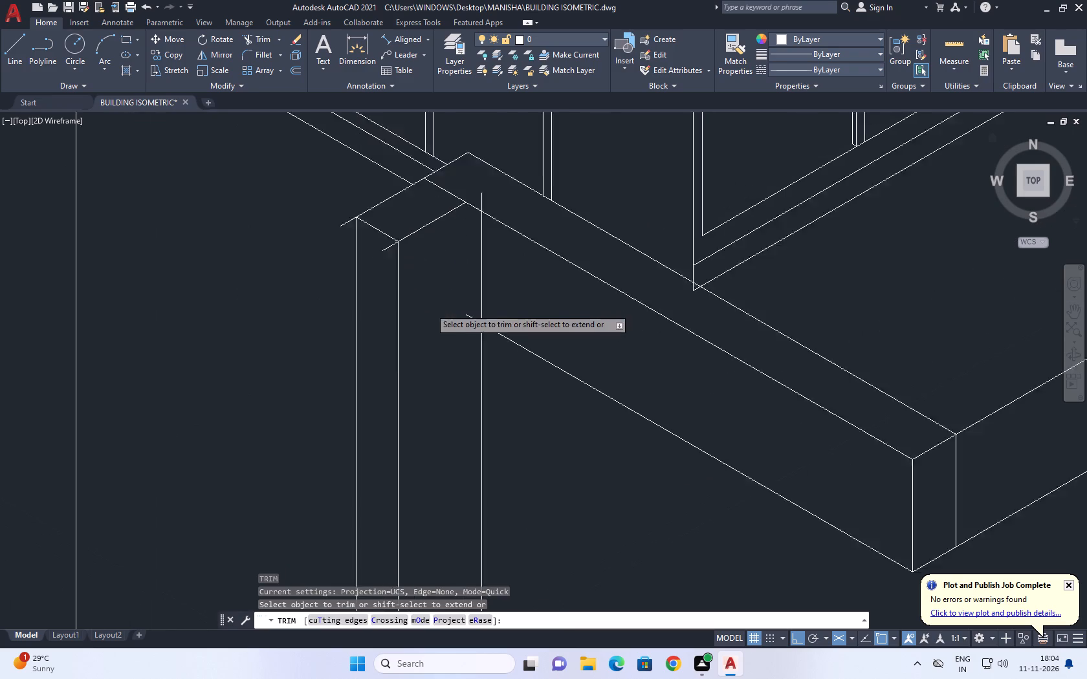
pyautogui.scroll(1, 430, 310)
pyautogui.click(526, 307)
pyautogui.moveTo(523, 350); pyautogui.dragTo(528, 369)
pyautogui.scroll(-3, 441, 307)
pyautogui.scroll(2, 437, 301)
pyautogui.scroll(1, 404, 241)
pyautogui.click(358, 217)
pyautogui.click(350, 204)
pyautogui.moveTo(354, 228); pyautogui.dragTo(432, 344, button='middle')
pyautogui.click(344, 274)
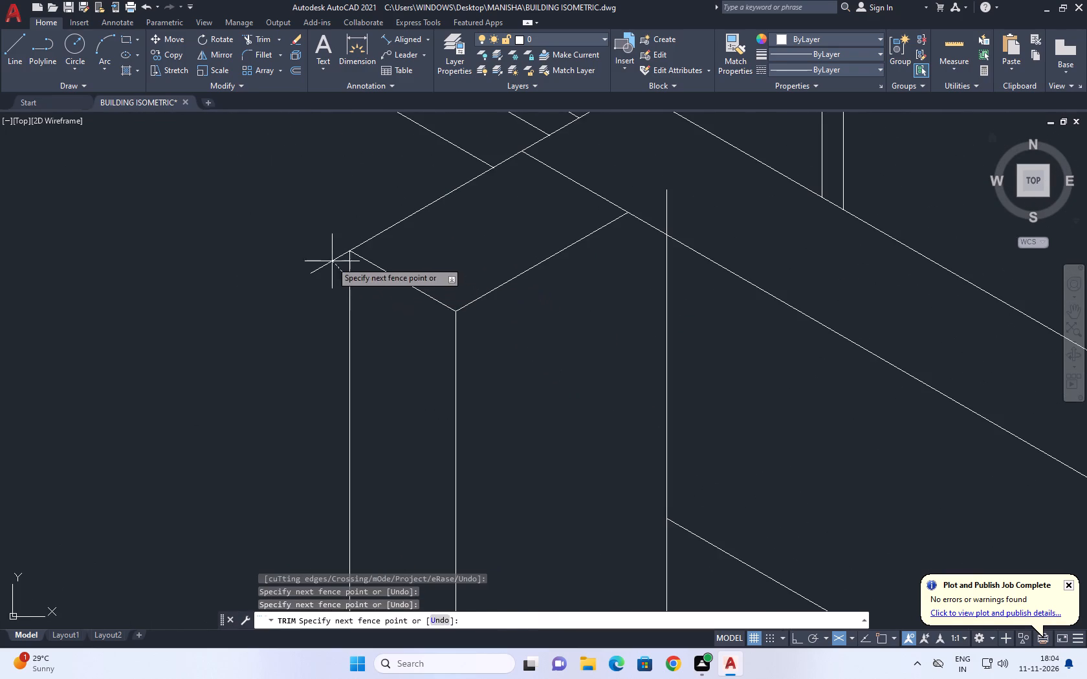
pyautogui.click(331, 259)
pyautogui.click(660, 214)
pyautogui.click(682, 210)
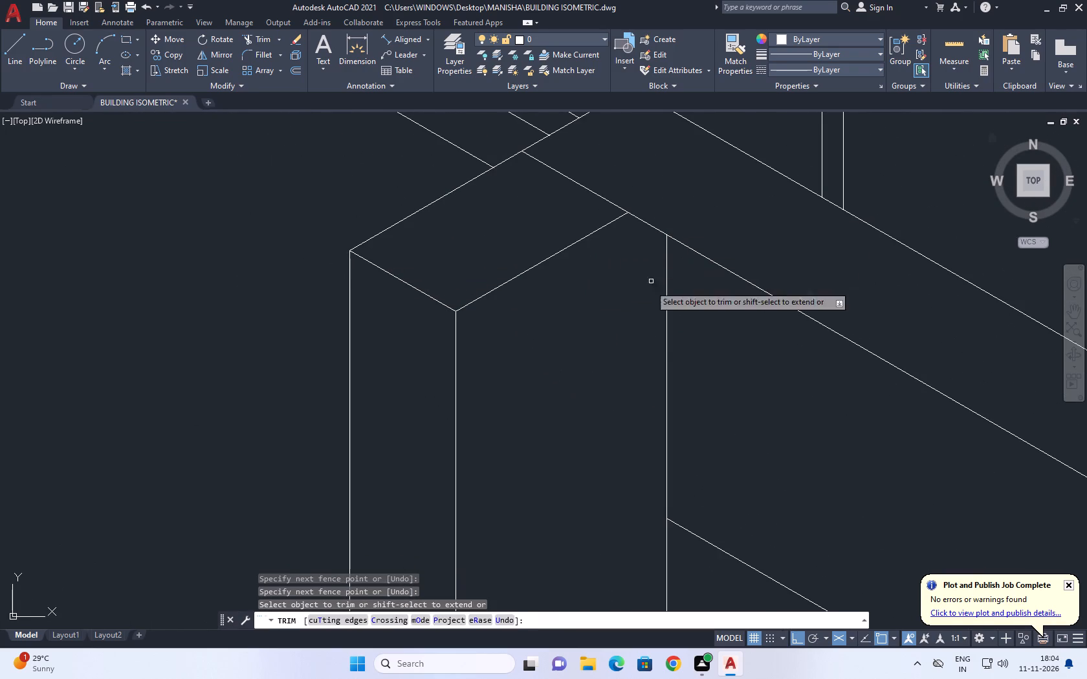
pyautogui.scroll(-3, 667, 344)
pyautogui.moveTo(699, 396); pyautogui.dragTo(704, 278, button='middle')
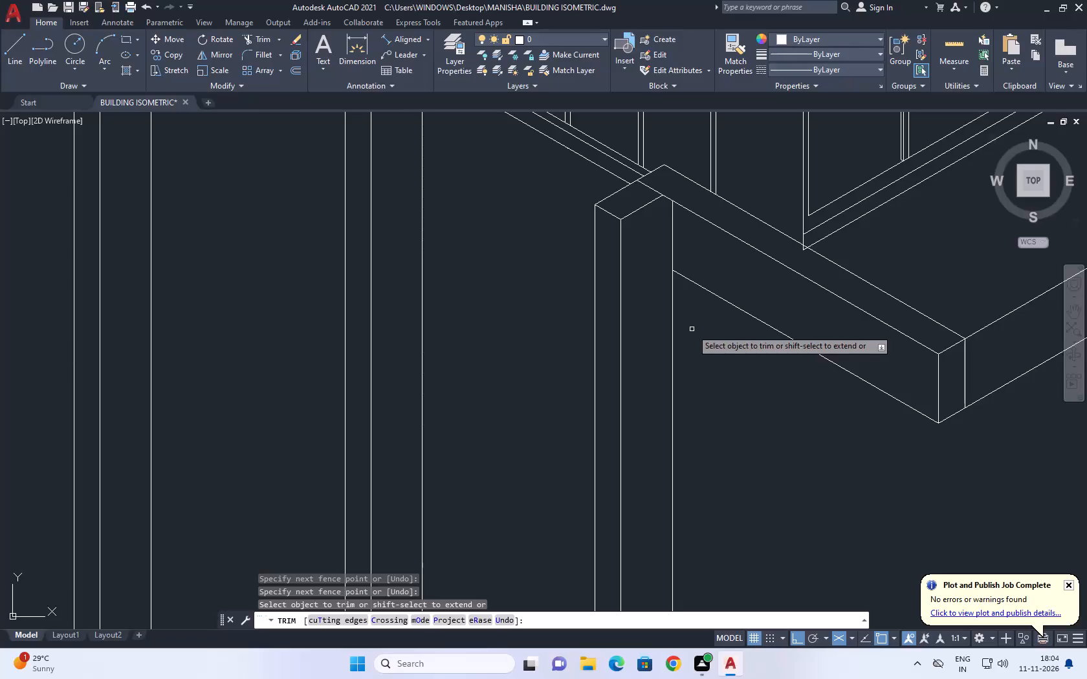
pyautogui.press('Escape')
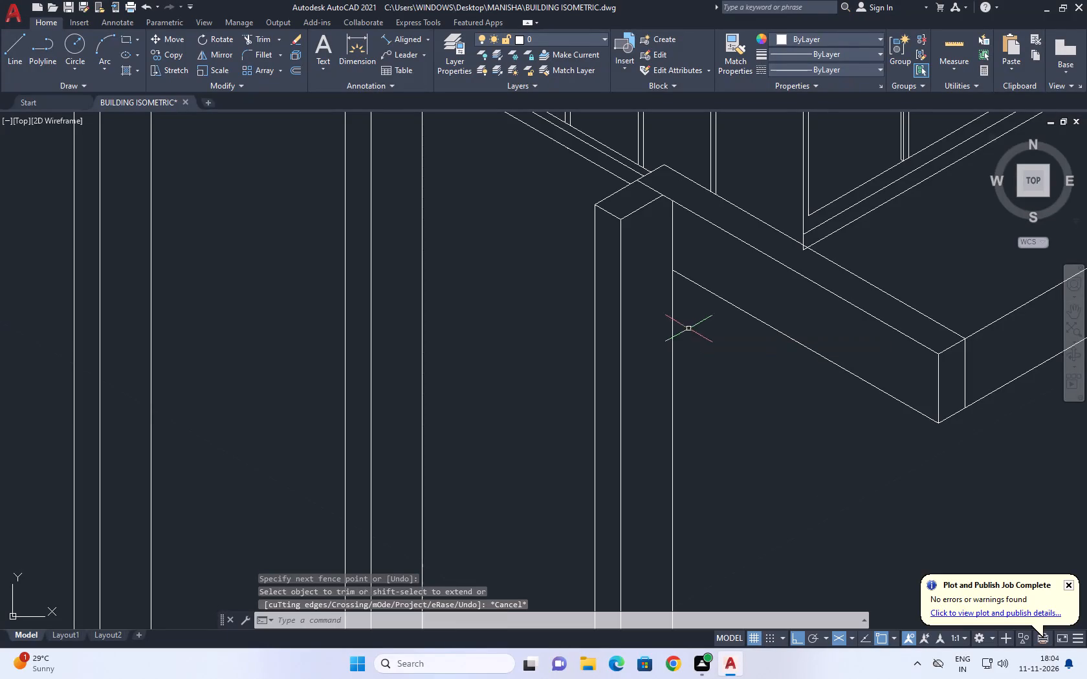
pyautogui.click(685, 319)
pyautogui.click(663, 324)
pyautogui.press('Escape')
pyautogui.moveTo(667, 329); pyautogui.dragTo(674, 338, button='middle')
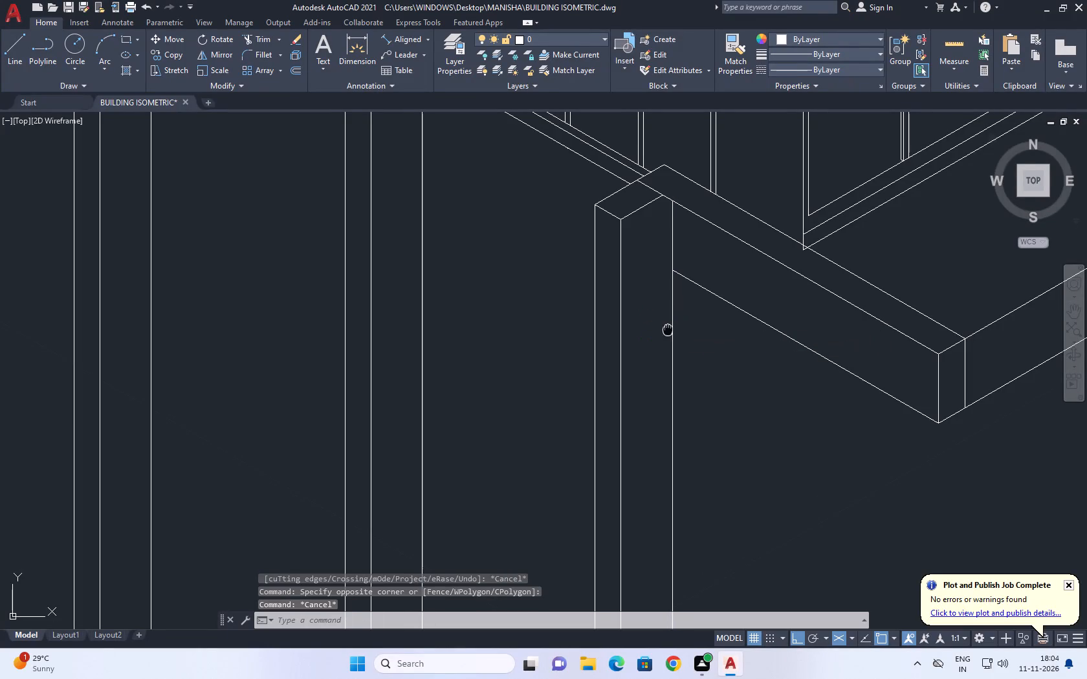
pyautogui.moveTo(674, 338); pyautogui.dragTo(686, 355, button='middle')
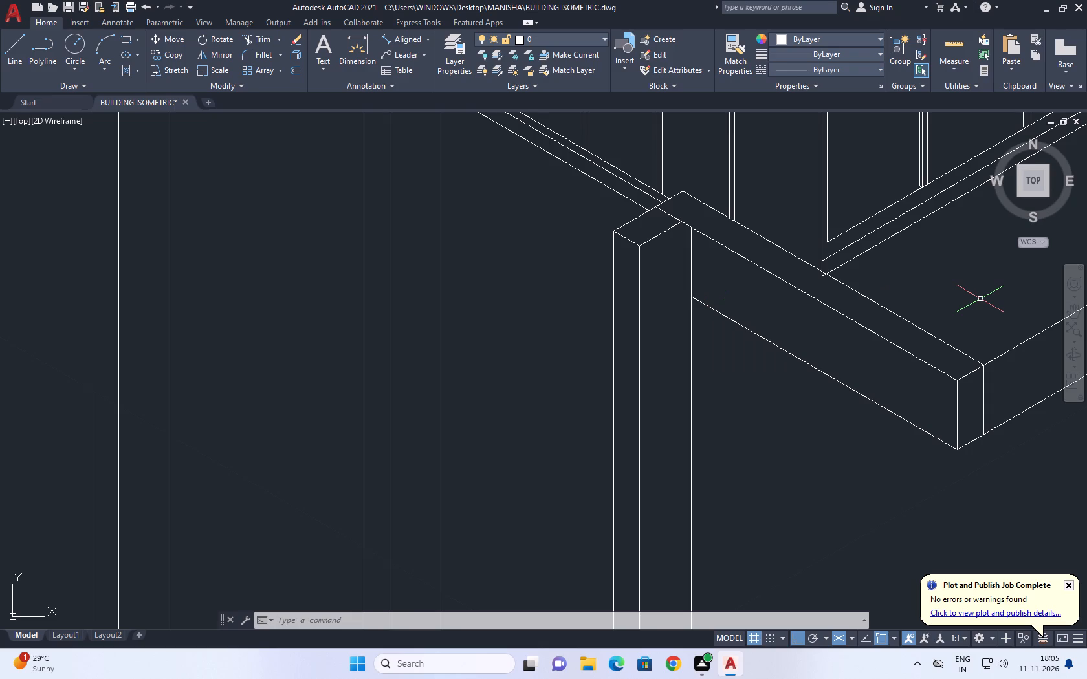
# Trim the post's vertical line nearest the ledge, removing its part below the ledge's lower edge.
pyautogui.scroll(-1, 861, 377)
pyautogui.moveTo(760, 351); pyautogui.dragTo(699, 312, button='middle')
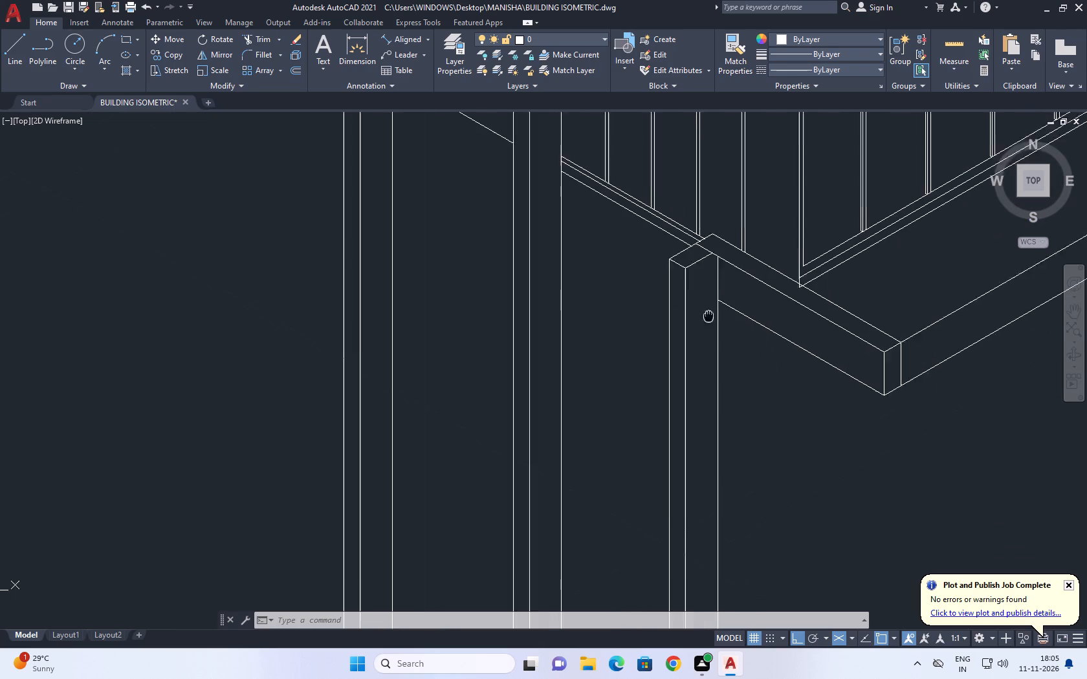
pyautogui.moveTo(707, 310); pyautogui.dragTo(697, 307, button='middle')
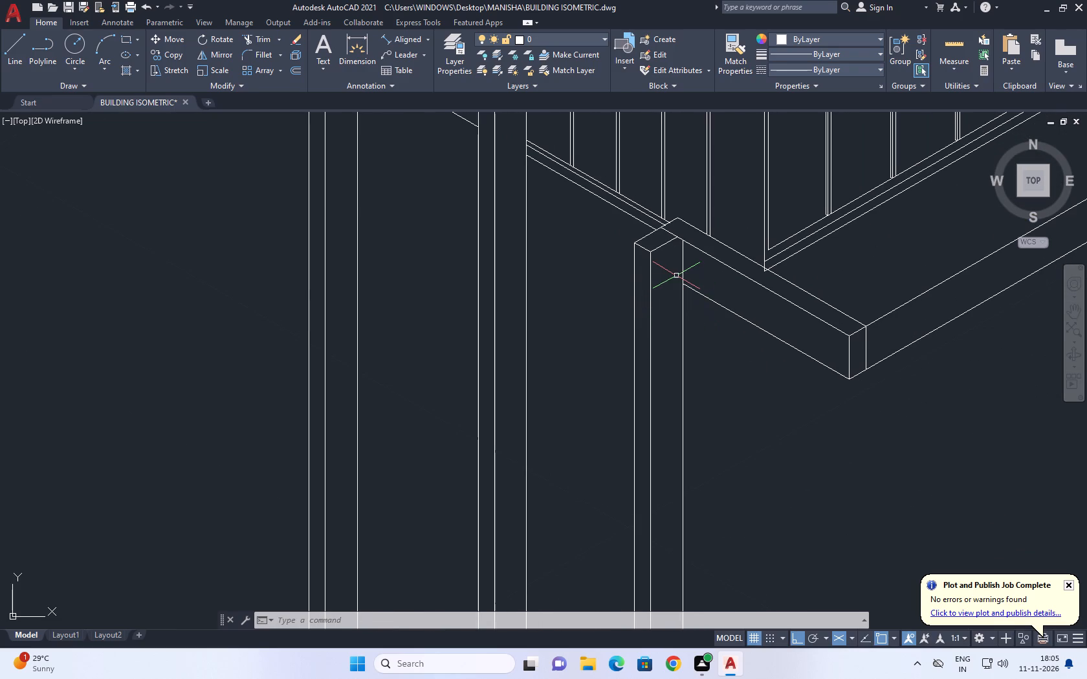
pyautogui.write('TR')
pyautogui.press('space')
pyautogui.click(684, 296)
pyautogui.press('Escape')
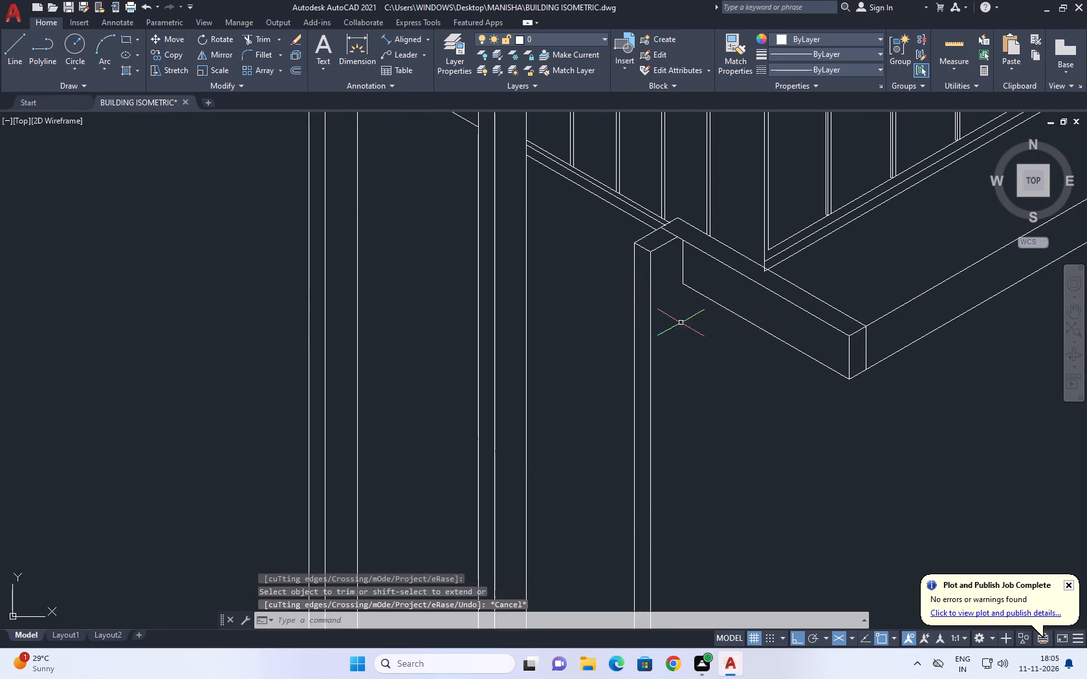
# Draw a vertical line down from the inner end of the ledge's lower edge to near the post's open bottom.
pyautogui.moveTo(695, 337); pyautogui.dragTo(683, 244, button='middle')
pyautogui.press('l')
pyautogui.press('space')
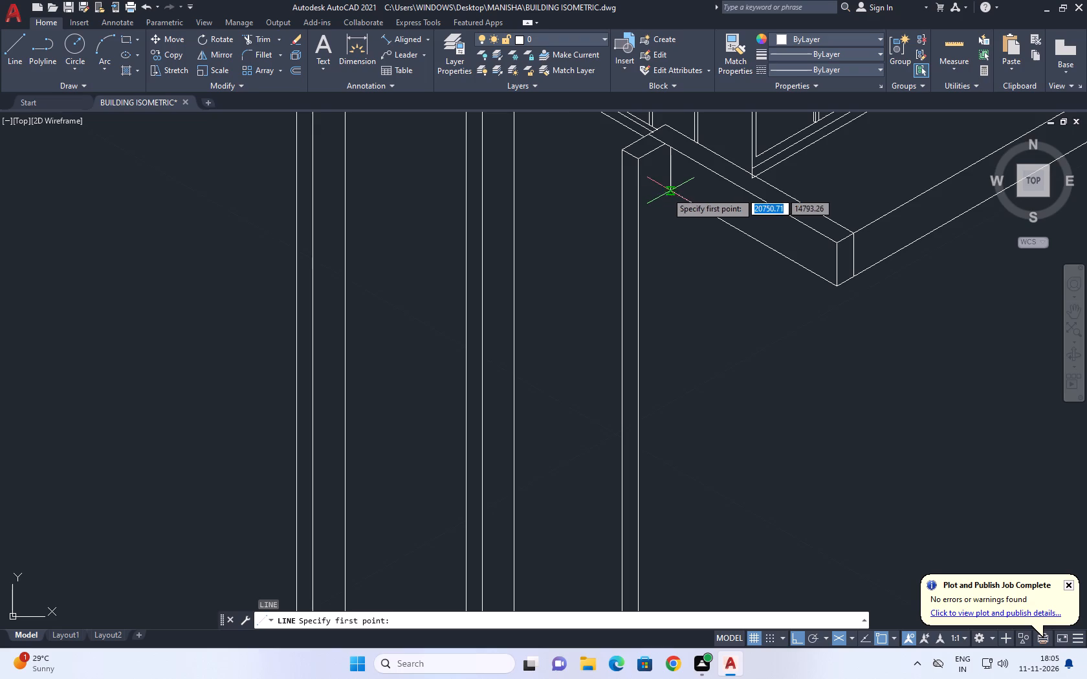
pyautogui.click(668, 192)
pyautogui.scroll(-1, 659, 200)
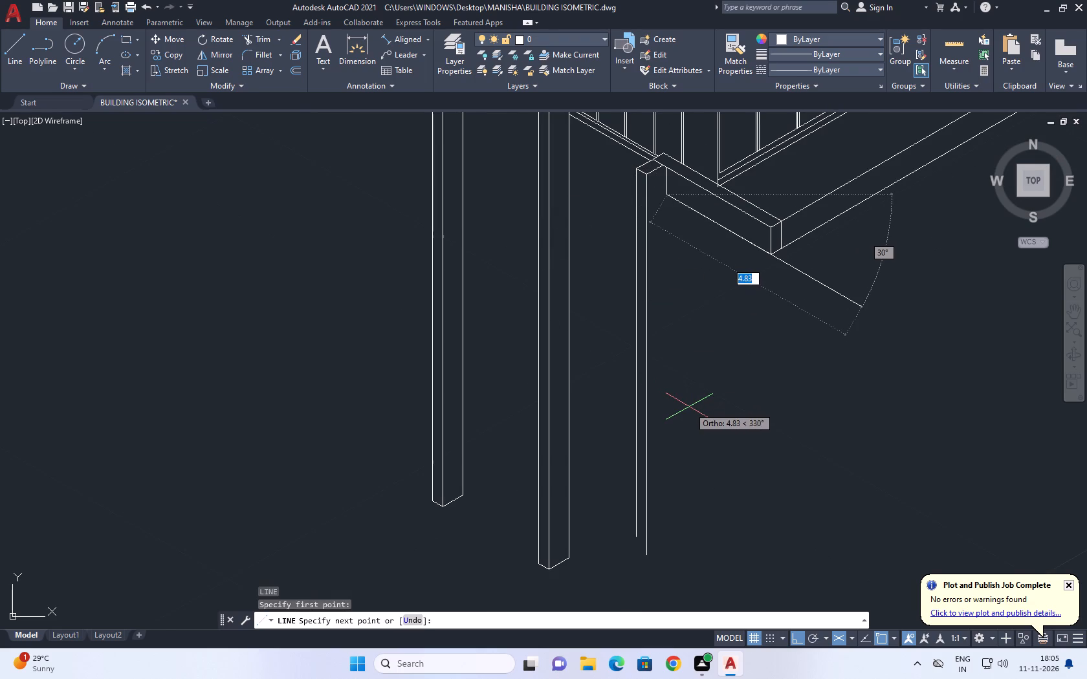
pyautogui.press('F5')
pyautogui.click(663, 517)
pyautogui.press('space')
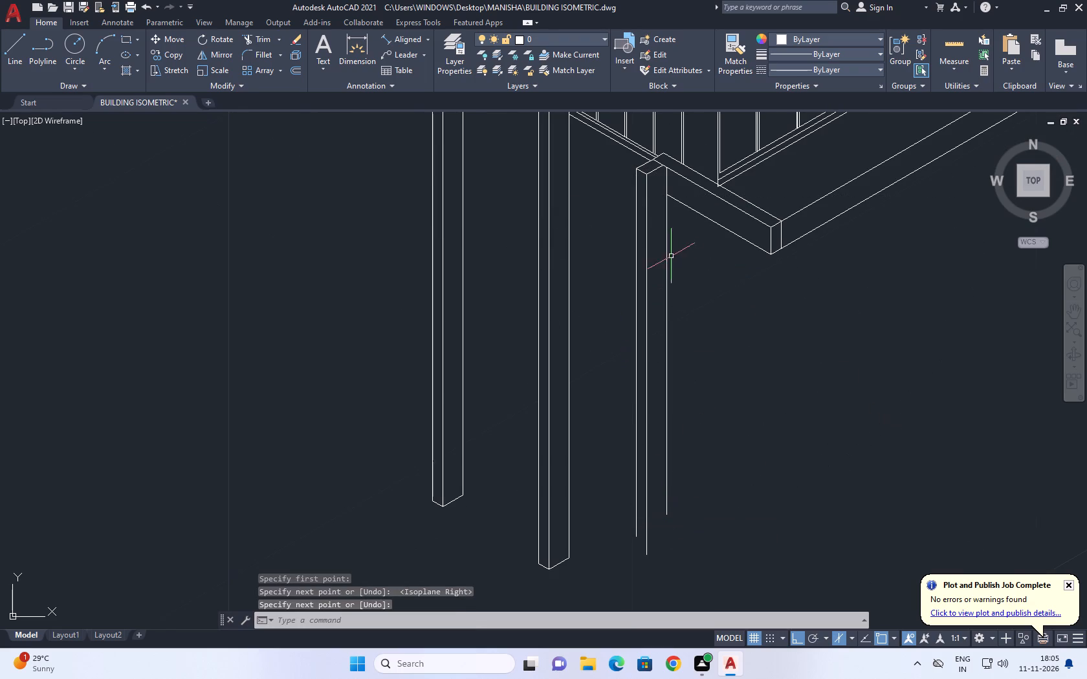
# Move the new vertical line about 0.13 along the ledge's lower edge in the 330° direction.
pyautogui.scroll(1, 669, 254)
pyautogui.click(675, 190)
pyautogui.click(652, 206)
pyautogui.moveTo(657, 216); pyautogui.dragTo(672, 285, button='middle')
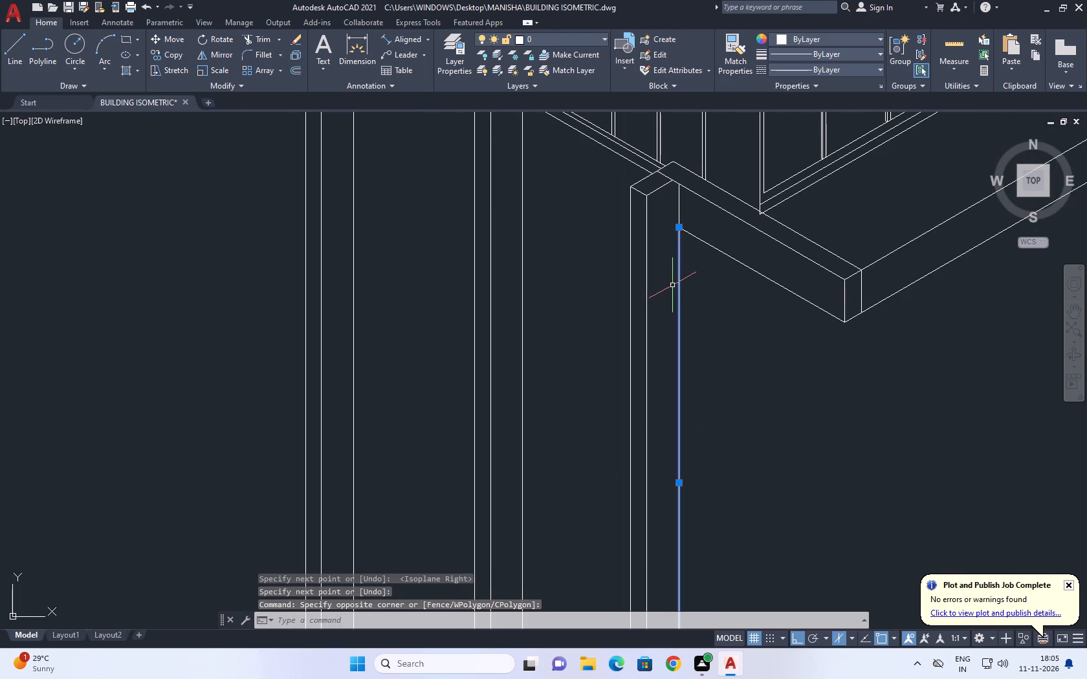
pyautogui.write('M')
pyautogui.press('space')
pyautogui.moveTo(672, 286); pyautogui.dragTo(694, 292, button='middle')
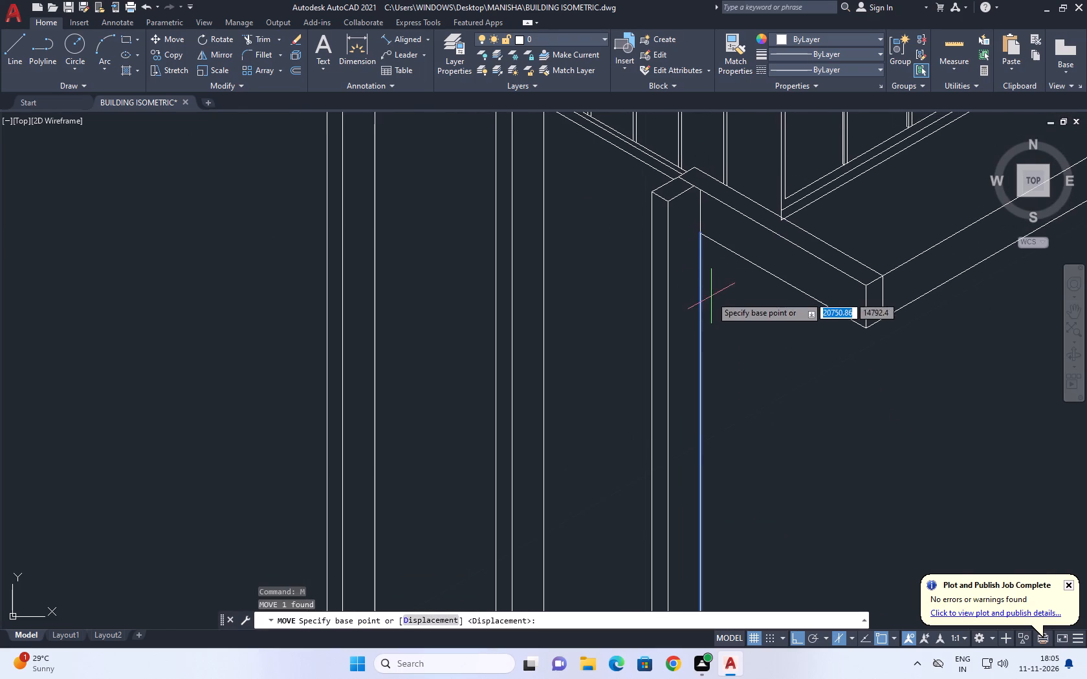
pyautogui.scroll(2, 697, 219)
pyautogui.click(702, 254)
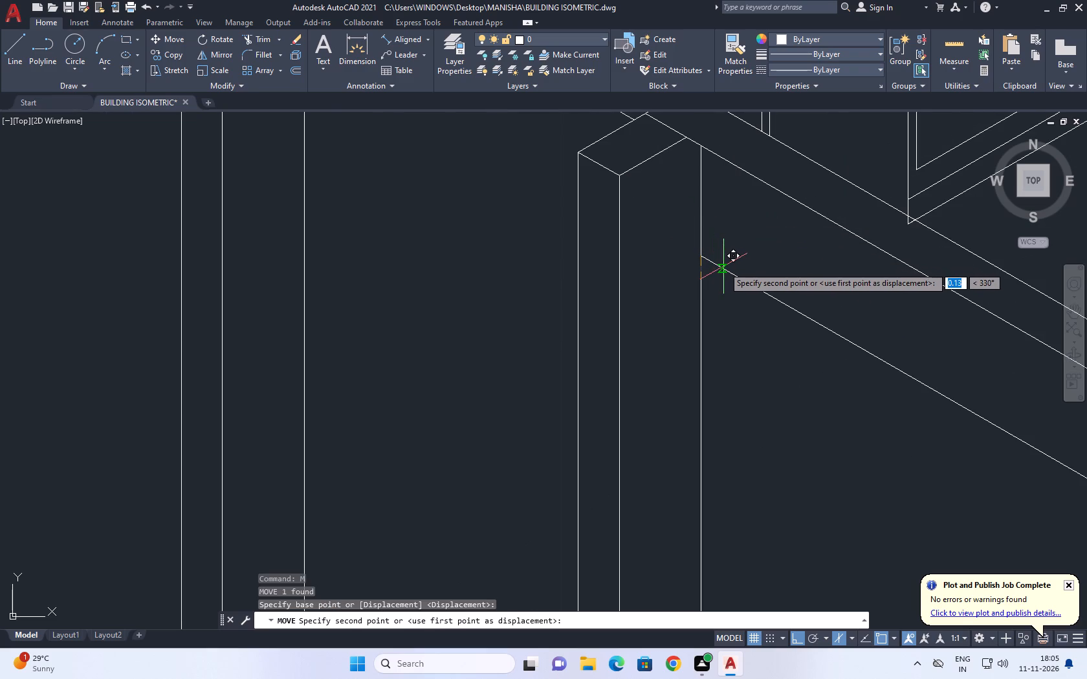
pyautogui.press('F5')
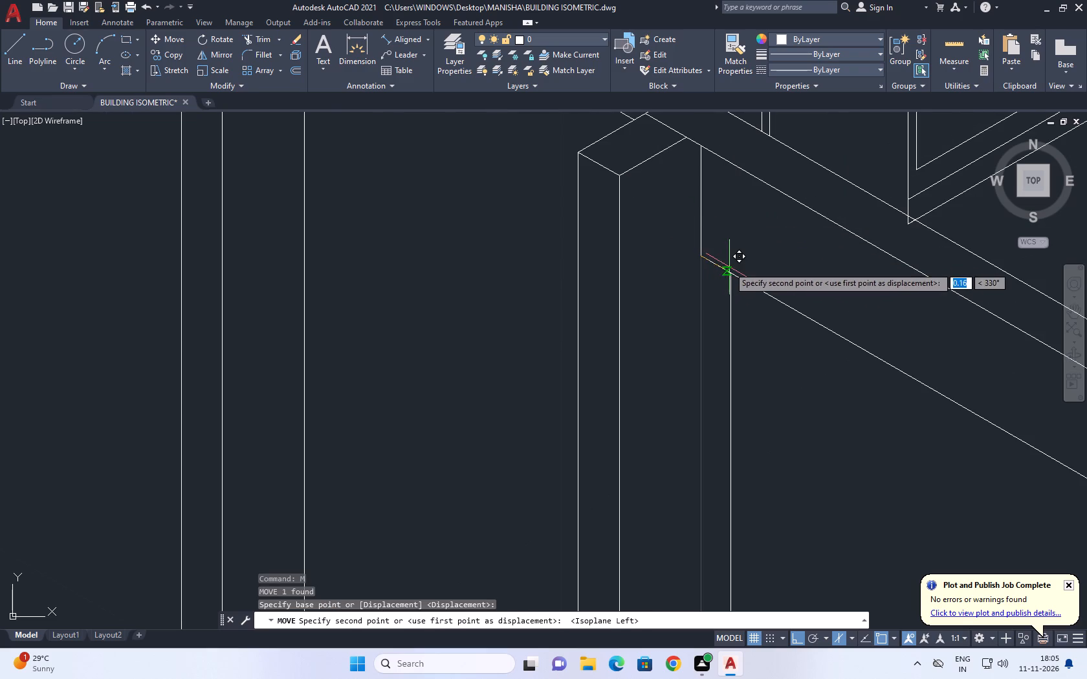
pyautogui.click(722, 269)
pyautogui.press('Escape')
# Copy the ledge's short lower edge downward by 0.25 as the top edge of the structure beneath.
pyautogui.scroll(-3, 723, 229)
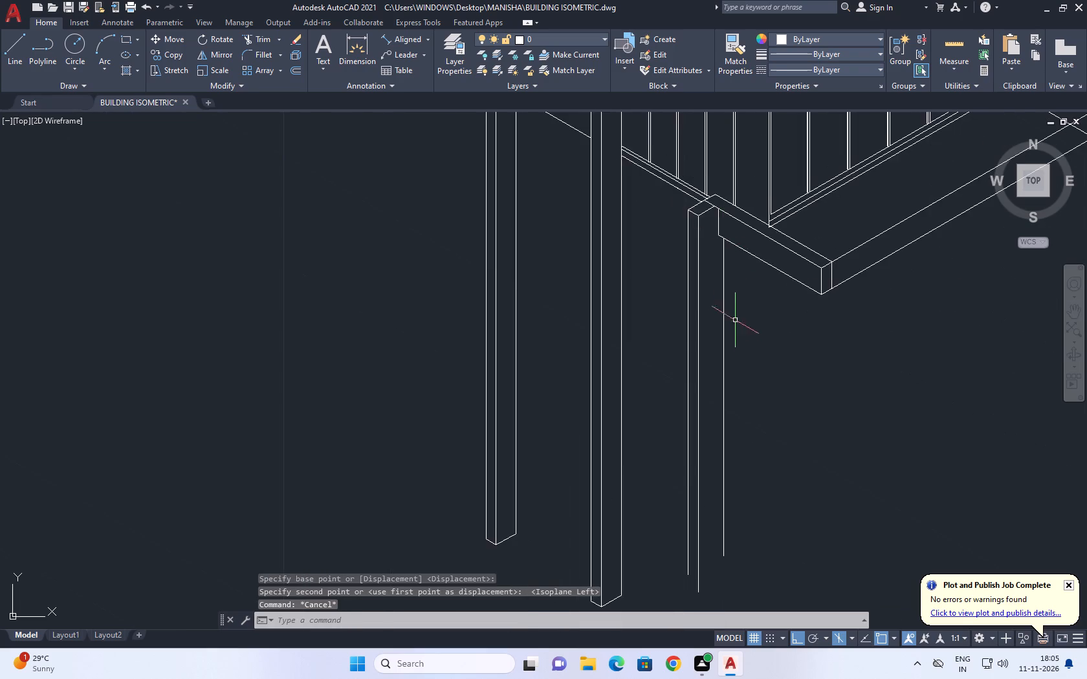
pyautogui.moveTo(734, 332); pyautogui.dragTo(710, 257, button='middle')
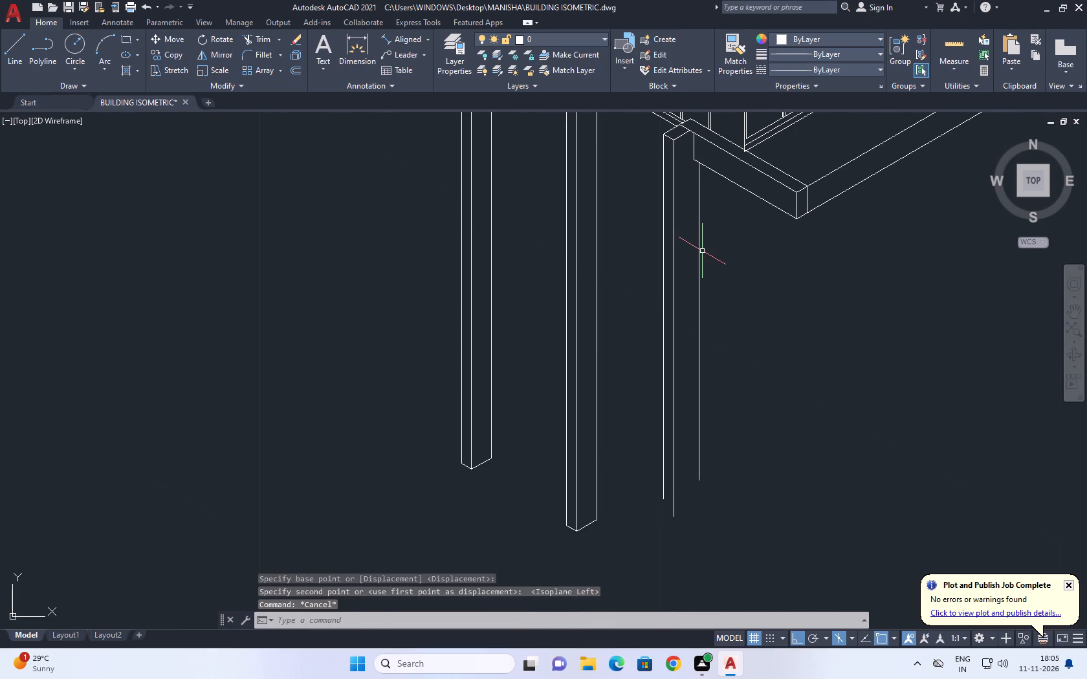
pyautogui.moveTo(718, 186); pyautogui.dragTo(730, 261, button='middle')
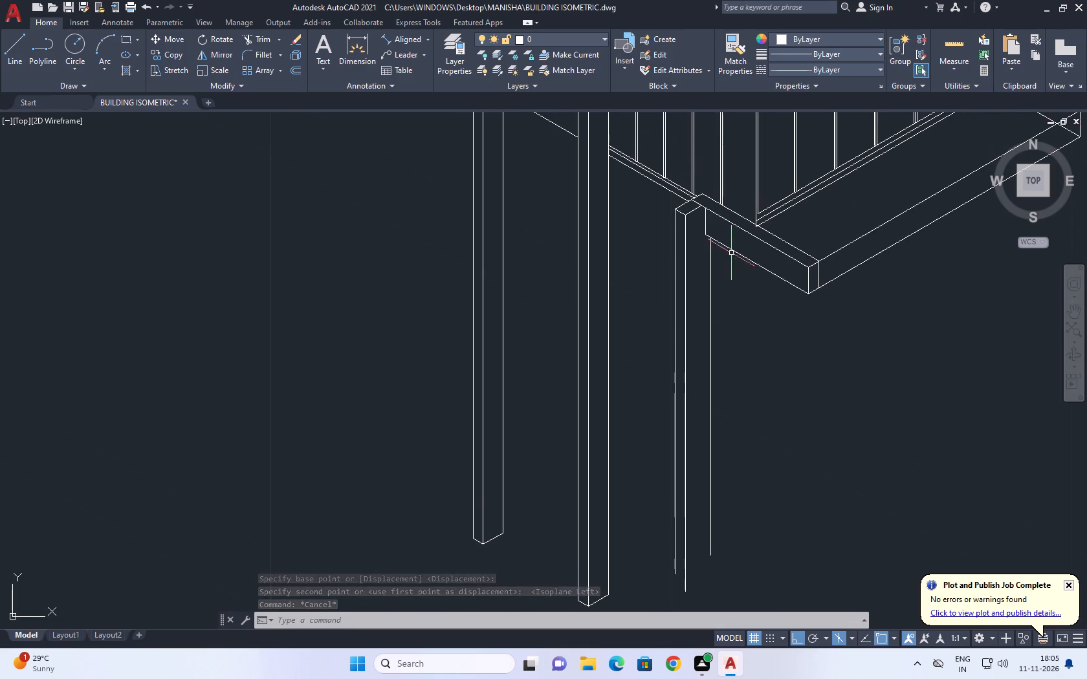
pyautogui.click(732, 252)
pyautogui.moveTo(730, 274); pyautogui.dragTo(749, 316, button='middle')
pyautogui.press('c')
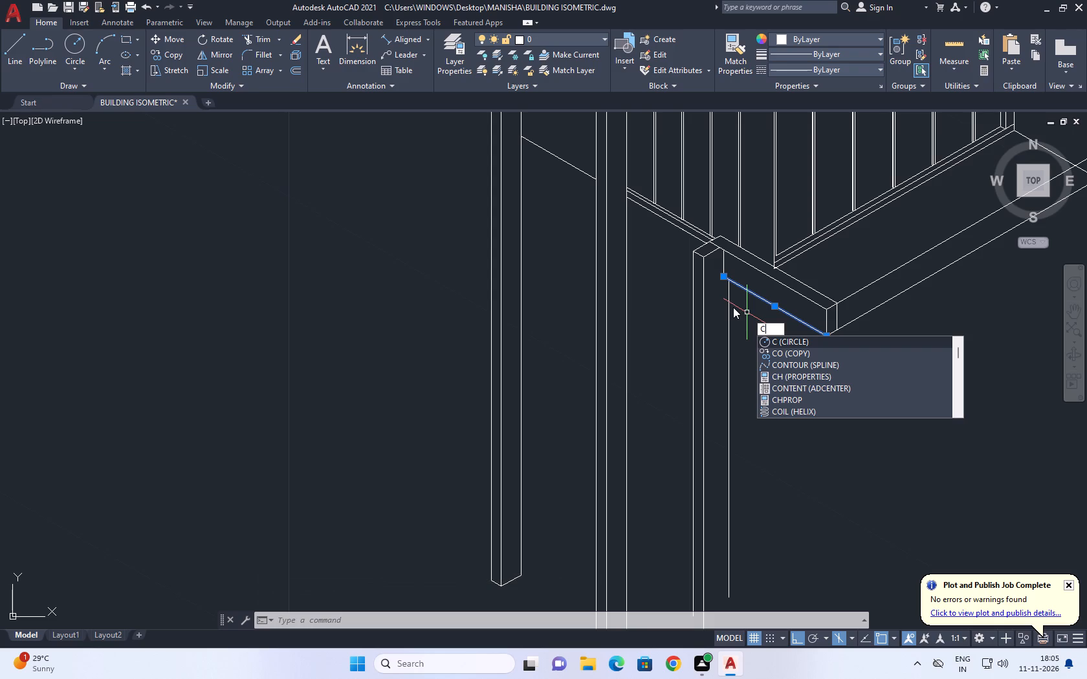
pyautogui.write('O')
pyautogui.press('space')
pyautogui.click(736, 300)
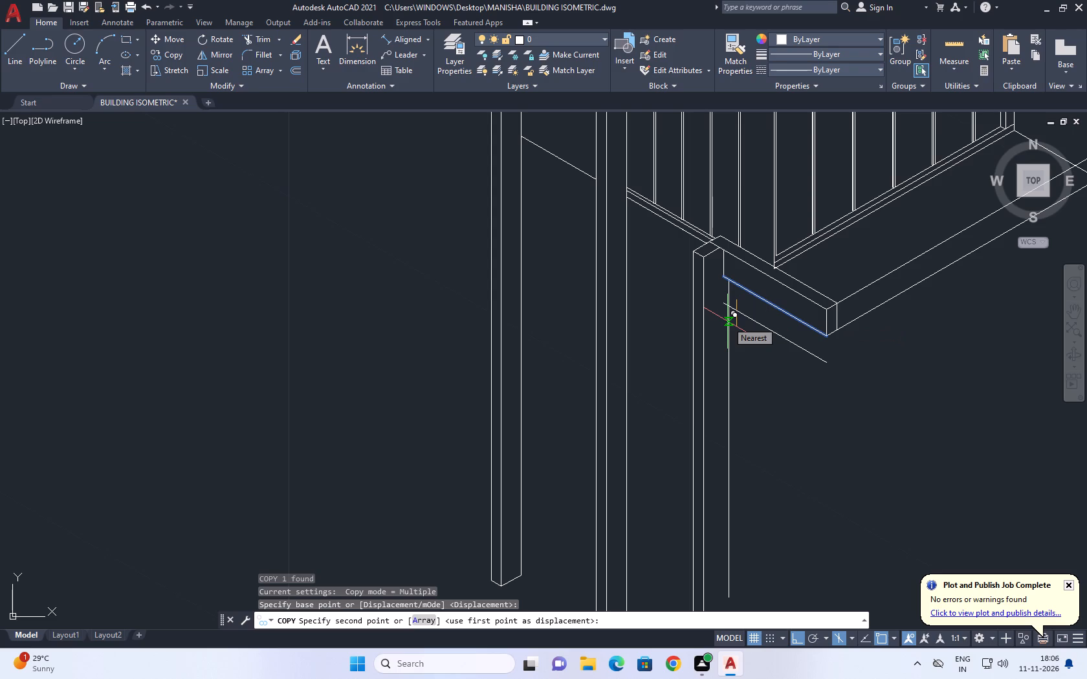
pyautogui.write('0.25')
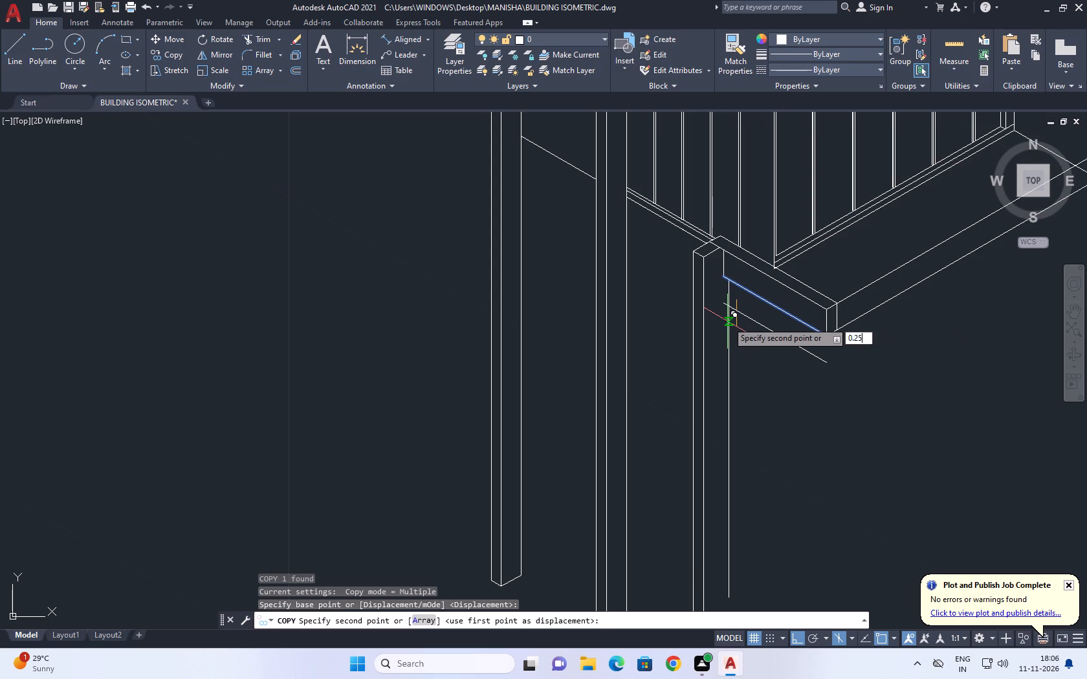
pyautogui.press('Return')
pyautogui.rightClick(848, 259)
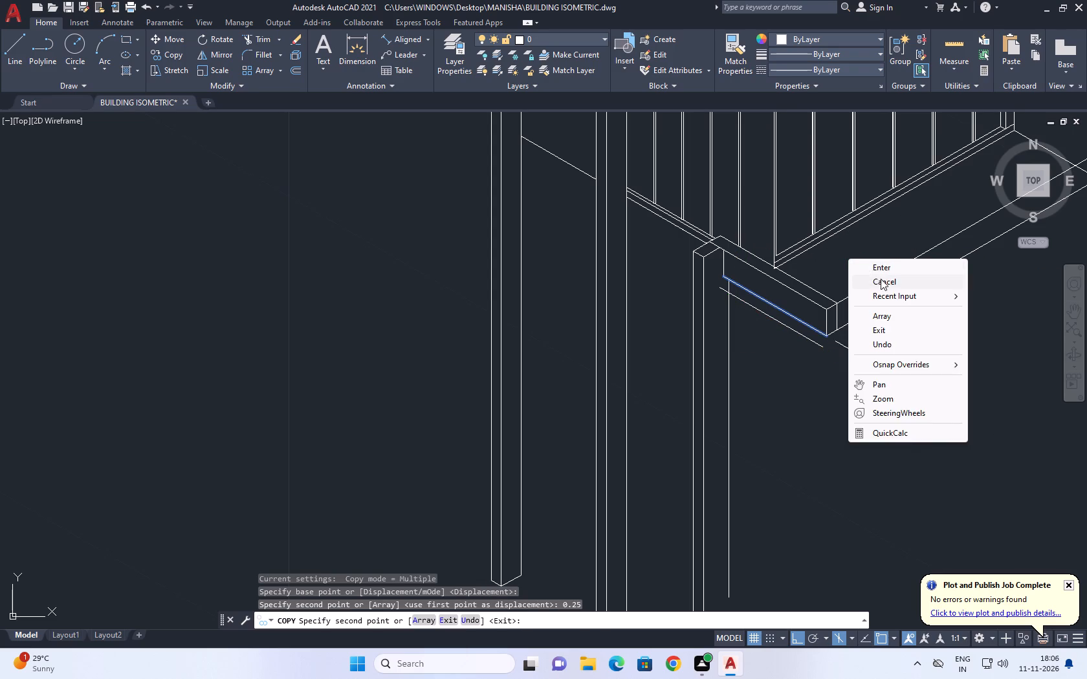
pyautogui.moveTo(883, 279); pyautogui.dragTo(884, 272)
# Trim the copied edge's end where it projects past the vertical line next to the post.
pyautogui.click(256, 40)
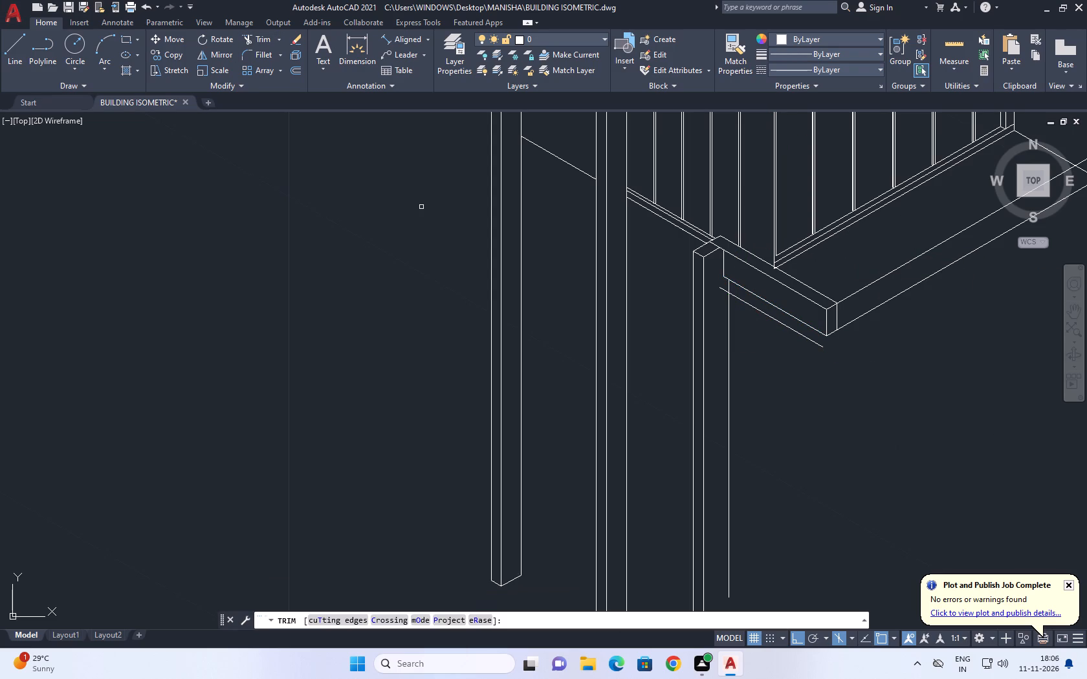
pyautogui.scroll(3, 730, 297)
pyautogui.click(705, 264)
pyautogui.moveTo(683, 311); pyautogui.dragTo(681, 318)
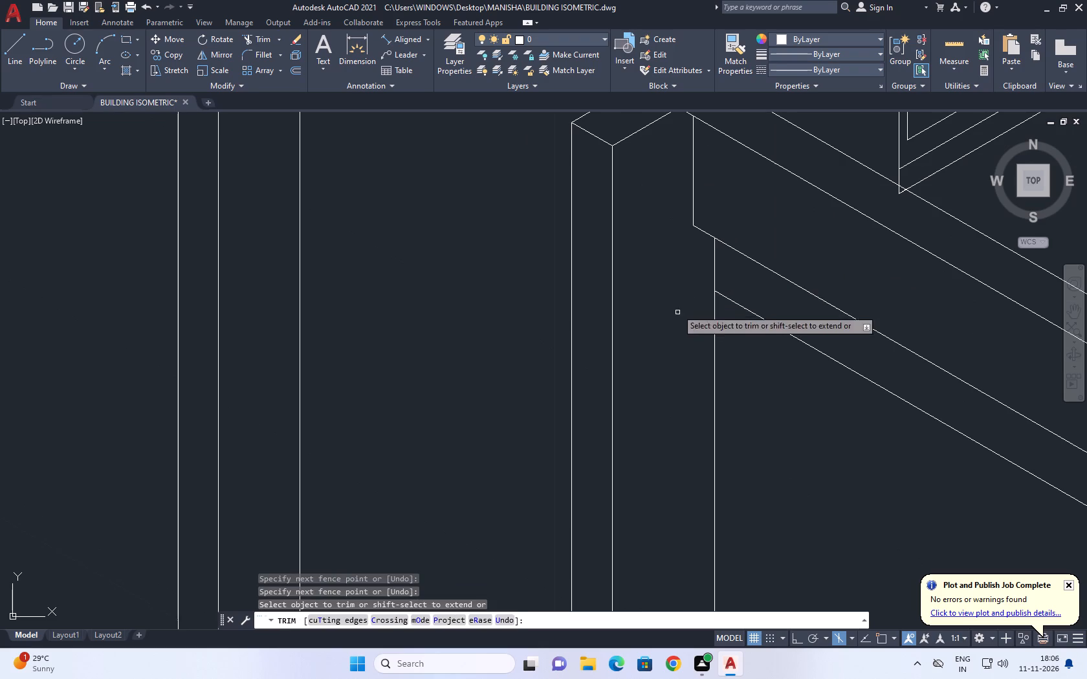
pyautogui.rightClick(674, 284)
pyautogui.click(691, 302)
# Draw a vertical line straight down from the ledge's outer bottom corner, ending above the post's open bottom.
pyautogui.scroll(-3, 604, 310)
pyautogui.moveTo(763, 372); pyautogui.dragTo(732, 363, button='middle')
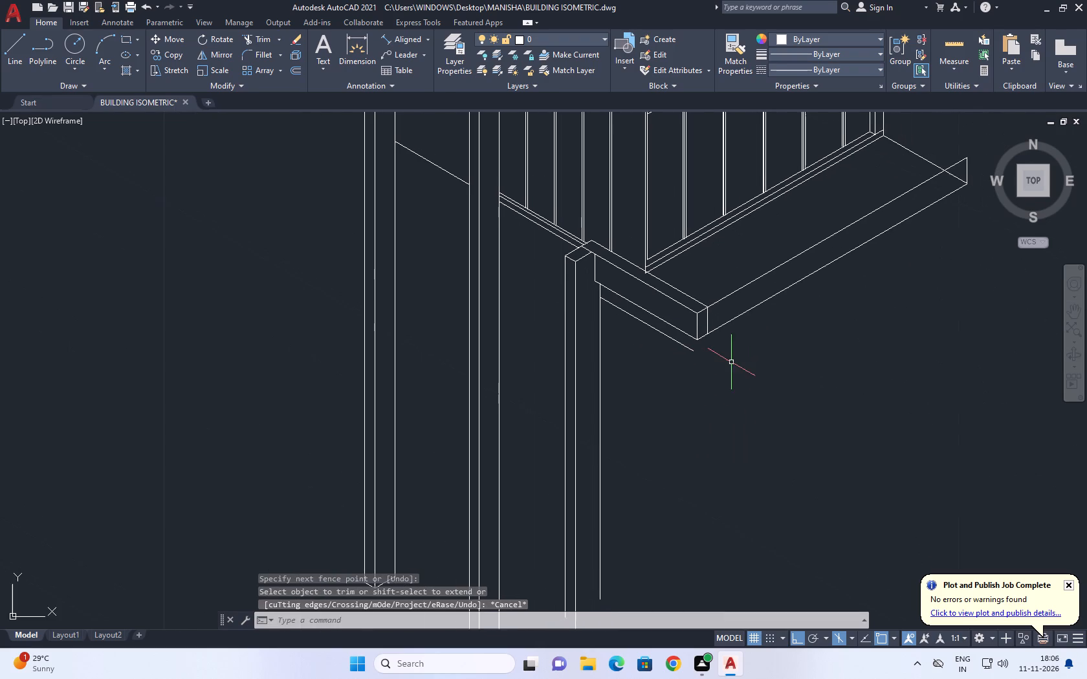
pyautogui.scroll(4, 712, 353)
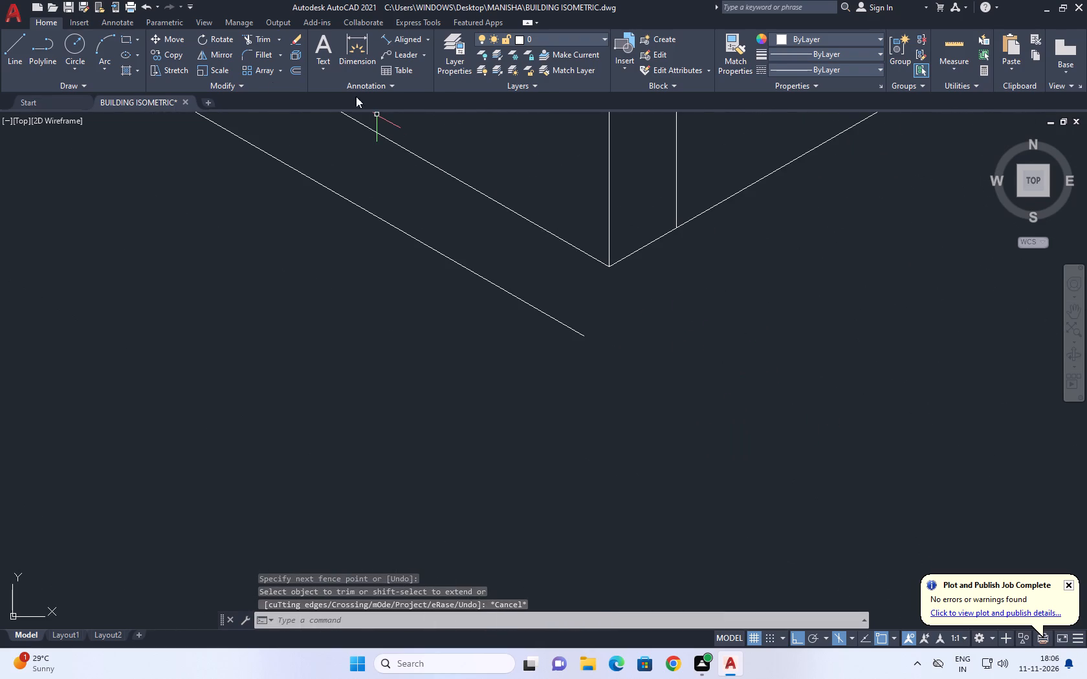
pyautogui.click(5, 42)
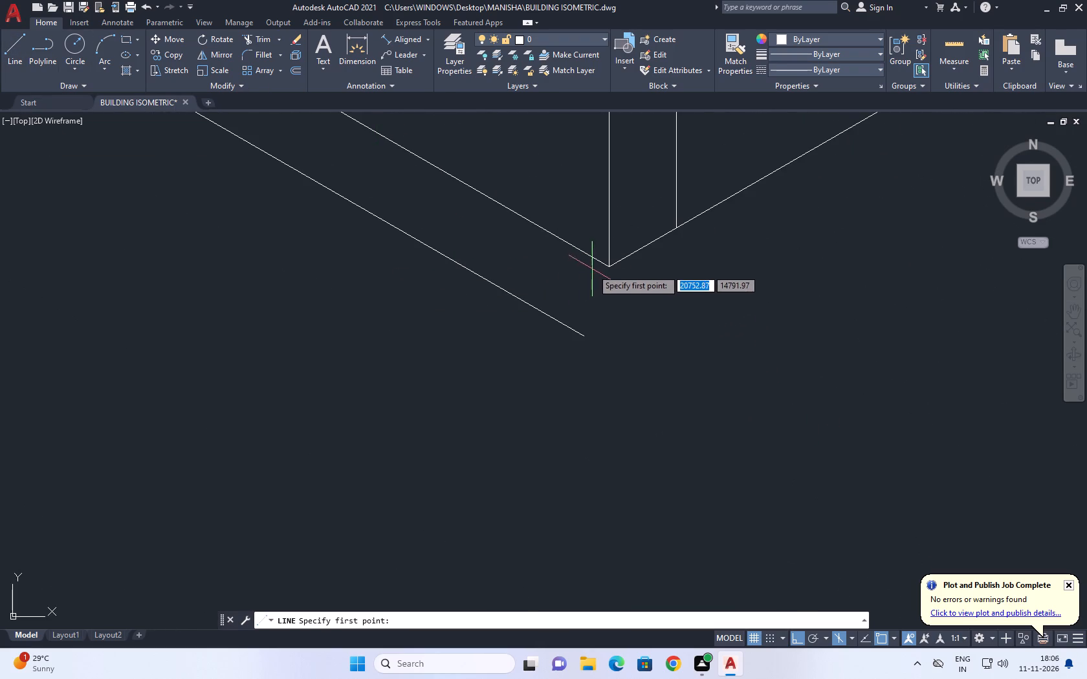
pyautogui.click(610, 266)
pyautogui.scroll(-3, 622, 242)
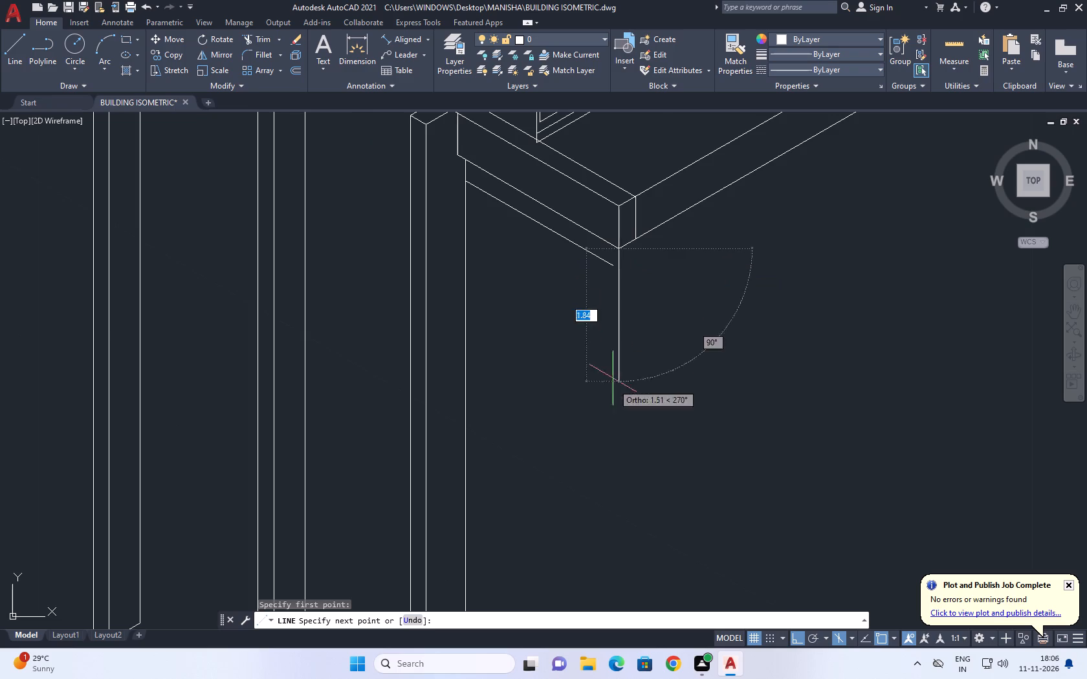
pyautogui.moveTo(628, 452); pyautogui.dragTo(626, 412, button='middle')
pyautogui.scroll(-1, 641, 435)
pyautogui.click(608, 460)
pyautogui.rightClick(652, 360)
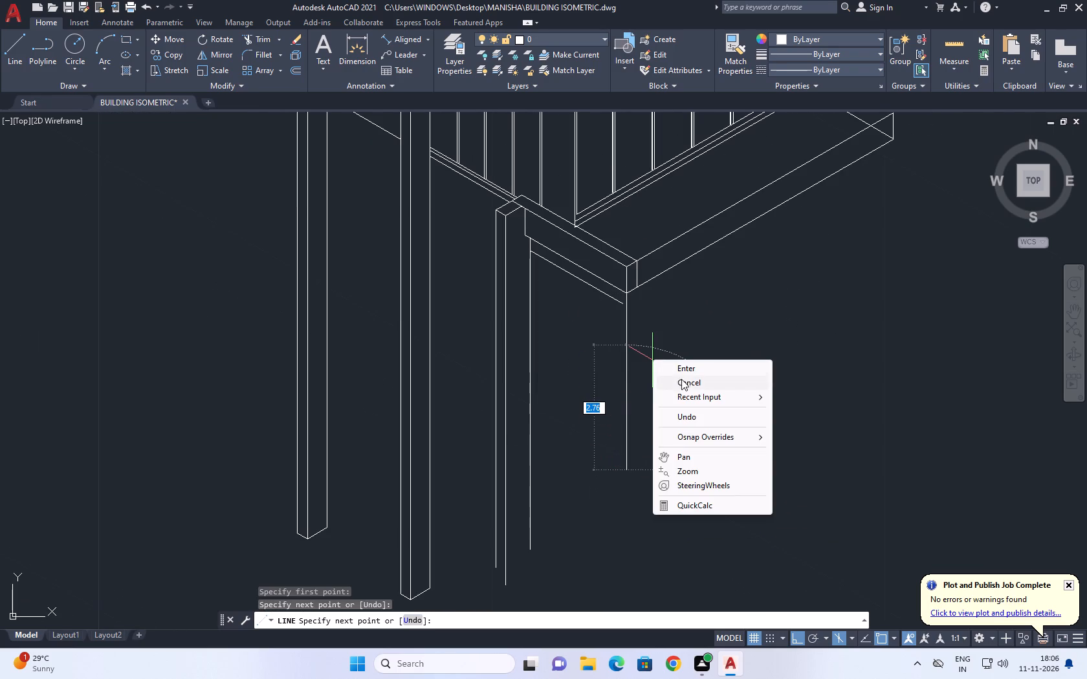
pyautogui.moveTo(683, 380); pyautogui.dragTo(672, 394)
pyautogui.click(699, 383)
# Extend the copied edge to meet the new vertical line below the ledge corner.
pyautogui.scroll(2, 626, 307)
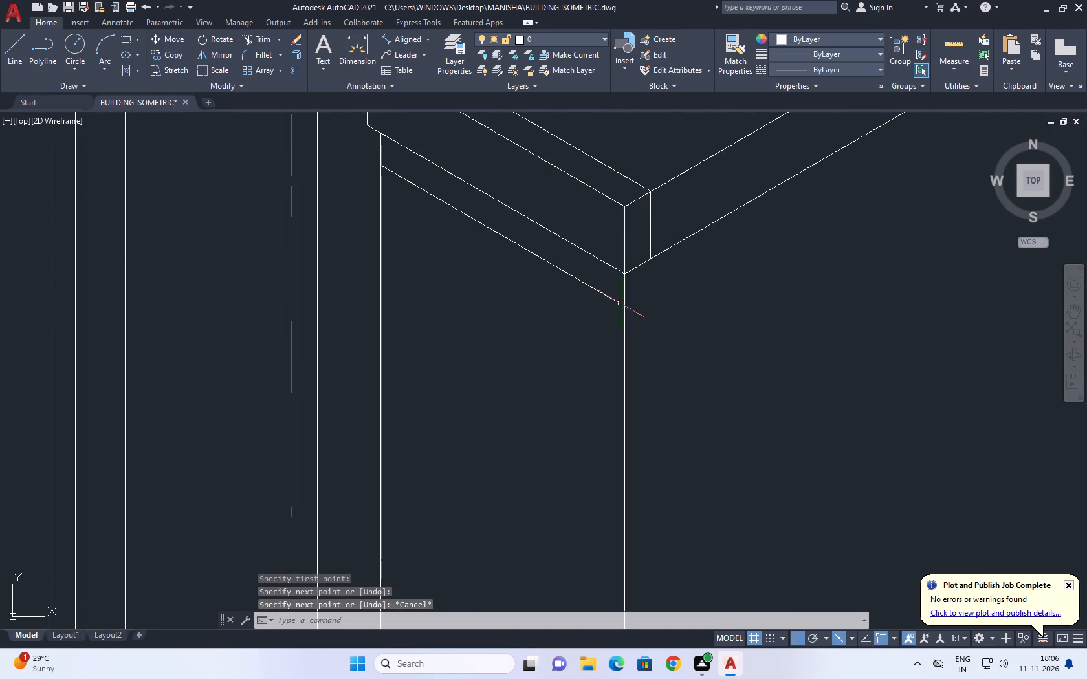
pyautogui.scroll(1, 620, 303)
pyautogui.write('EX')
pyautogui.press('space')
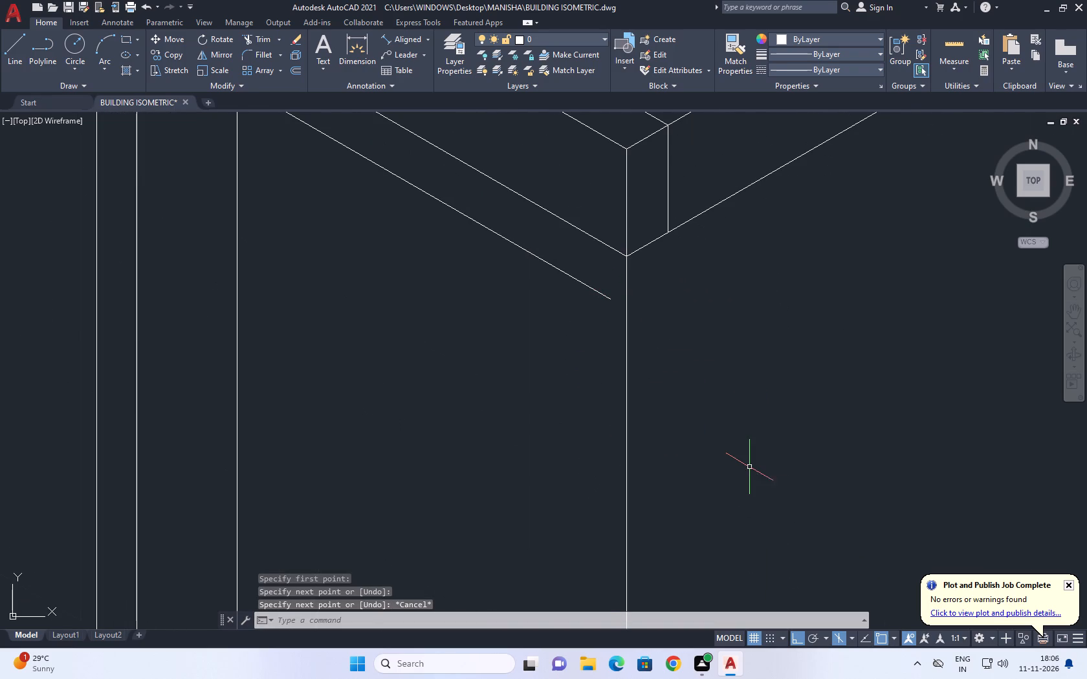
pyautogui.click(587, 263)
pyautogui.moveTo(565, 340); pyautogui.dragTo(568, 347)
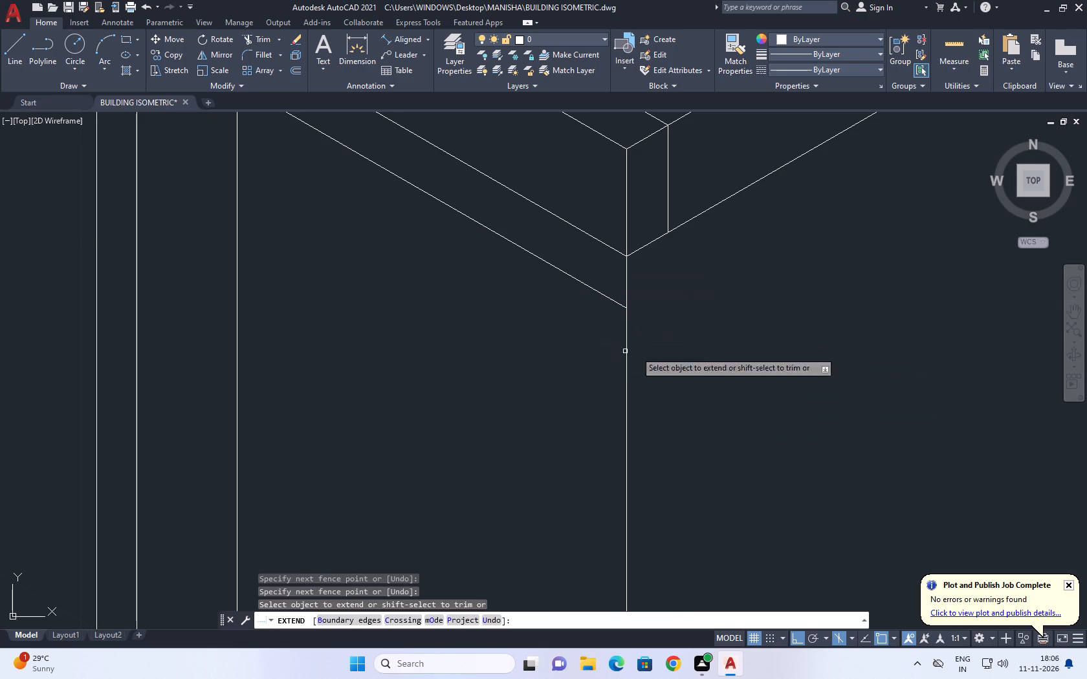
pyautogui.rightClick(729, 318)
pyautogui.click(766, 340)
# Draw a line at 30° from the copied edge's outer corner, parallel to the ledge's long side and just past its far end.
pyautogui.scroll(-2, 633, 396)
pyautogui.moveTo(826, 453); pyautogui.dragTo(763, 470, button='middle')
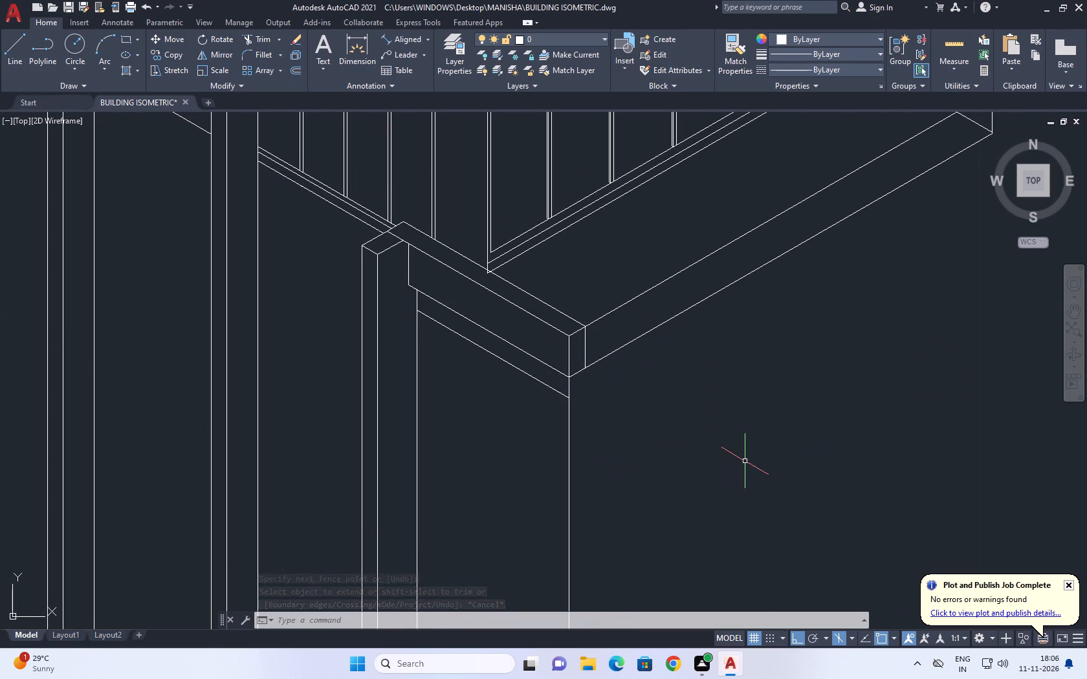
pyautogui.click(15, 55)
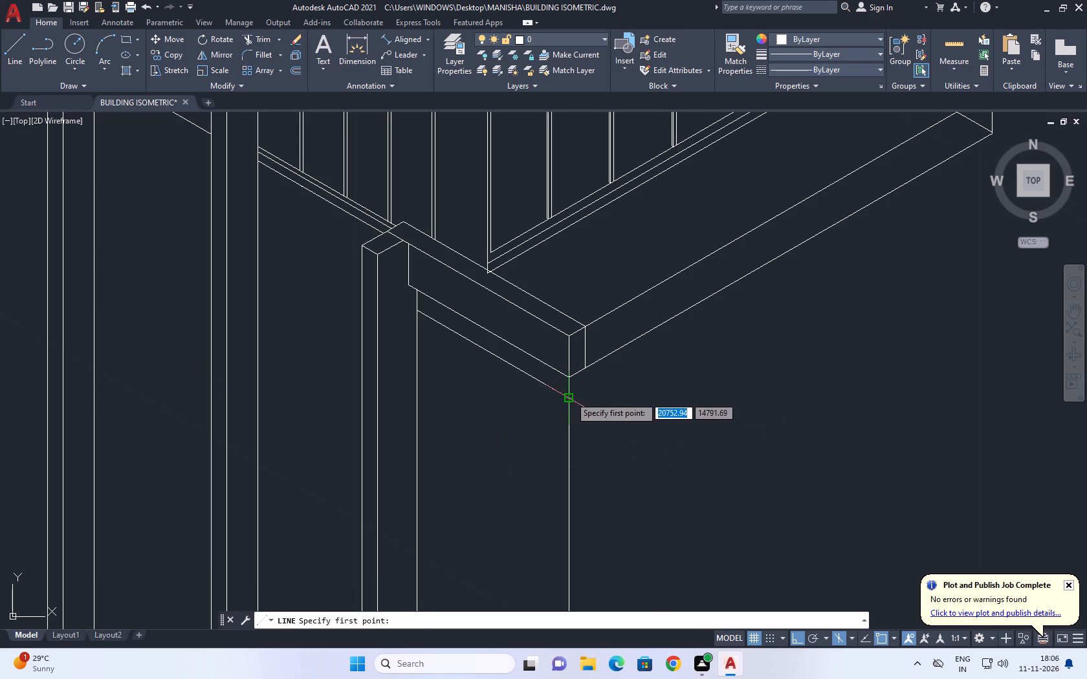
pyautogui.click(570, 396)
pyautogui.moveTo(725, 354); pyautogui.dragTo(633, 378, button='middle')
pyautogui.moveTo(754, 365); pyautogui.dragTo(652, 383, button='middle')
pyautogui.scroll(1, 644, 382)
pyautogui.press('F5')
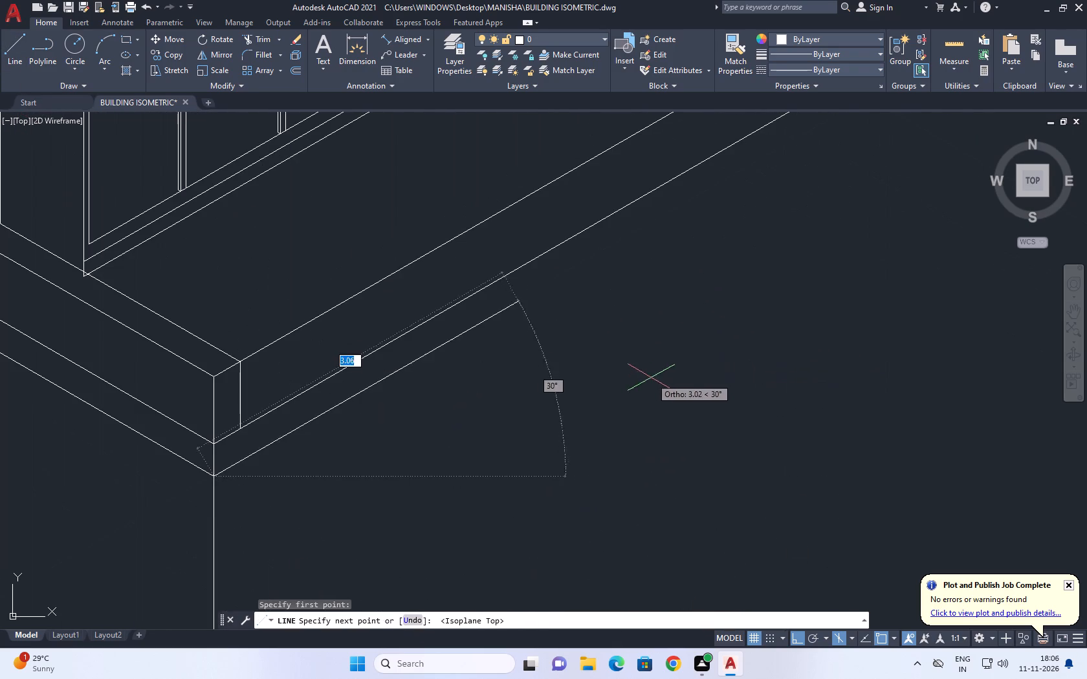
pyautogui.moveTo(759, 286); pyautogui.dragTo(670, 414, button='middle')
pyautogui.scroll(-2, 669, 416)
pyautogui.moveTo(726, 345); pyautogui.dragTo(725, 362, button='middle')
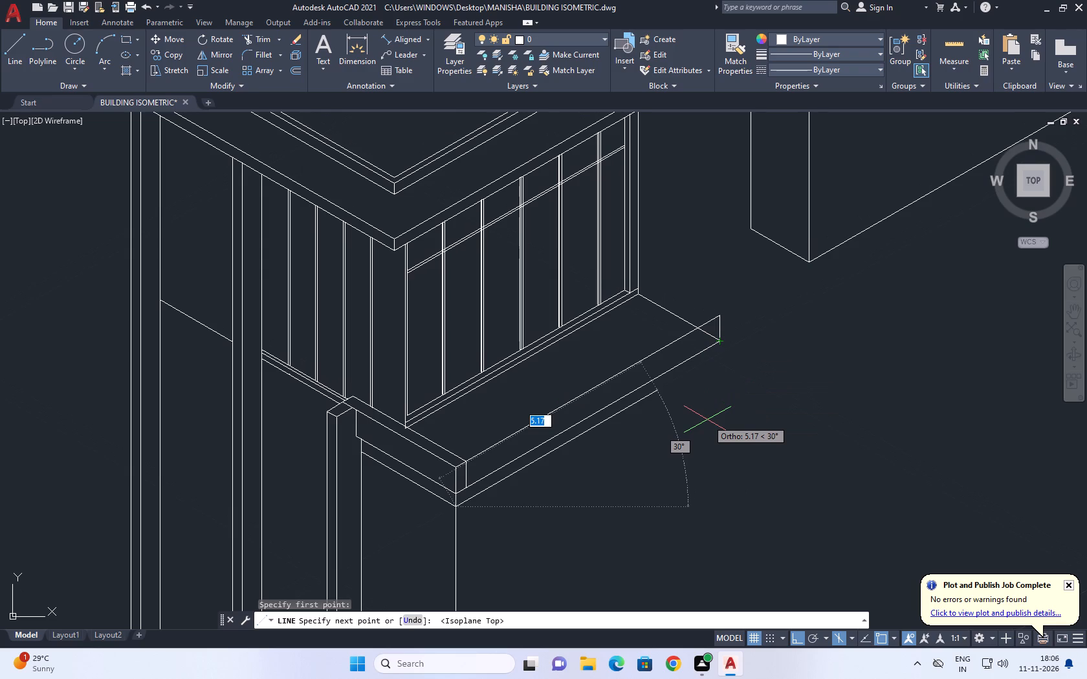
pyautogui.scroll(2, 707, 354)
pyautogui.click(756, 361)
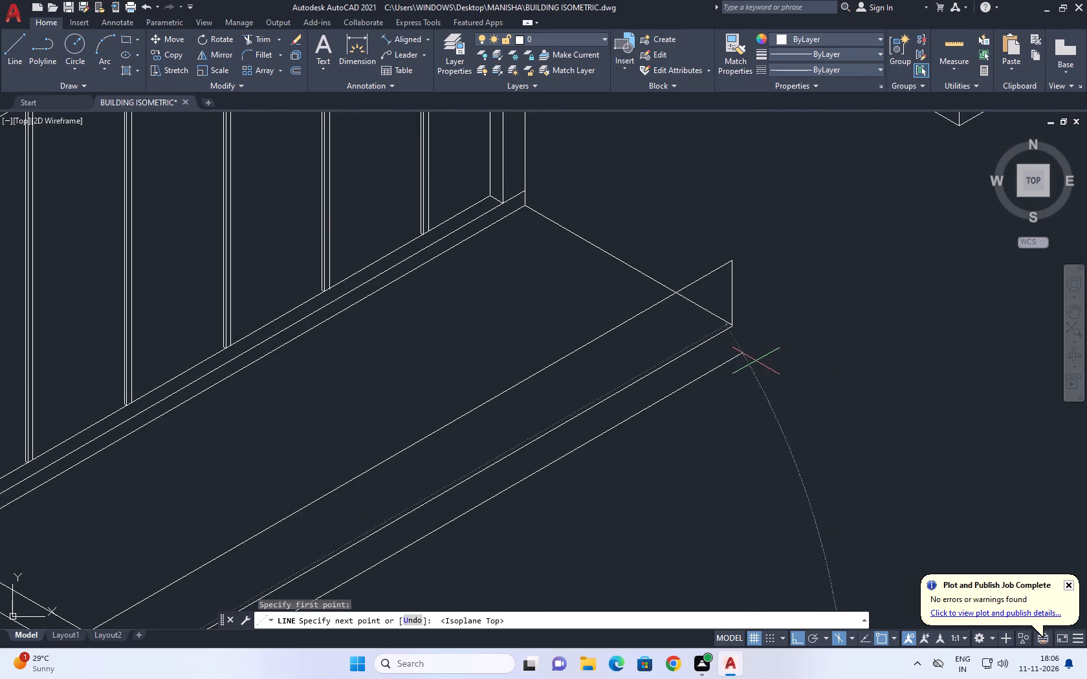
pyautogui.press('space')
# Draw a short vertical line down from near the far end of the ledge's long lower edge, crossing the new 30° line.
pyautogui.moveTo(760, 347); pyautogui.dragTo(741, 353, button='middle')
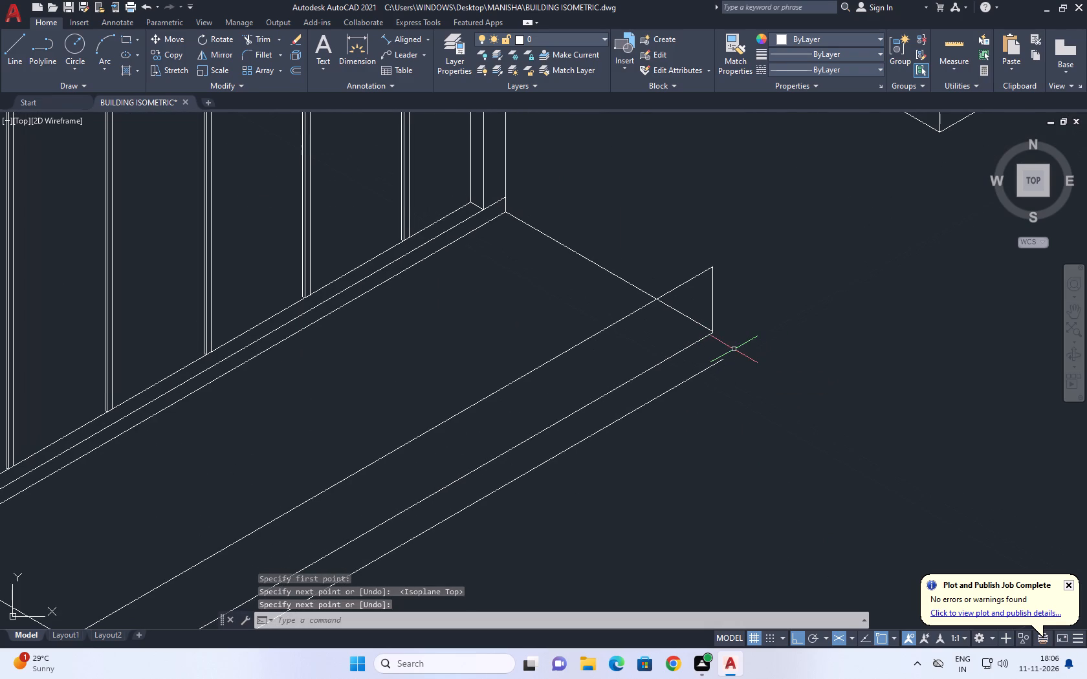
pyautogui.press('space')
pyautogui.scroll(2, 727, 348)
pyautogui.click(692, 330)
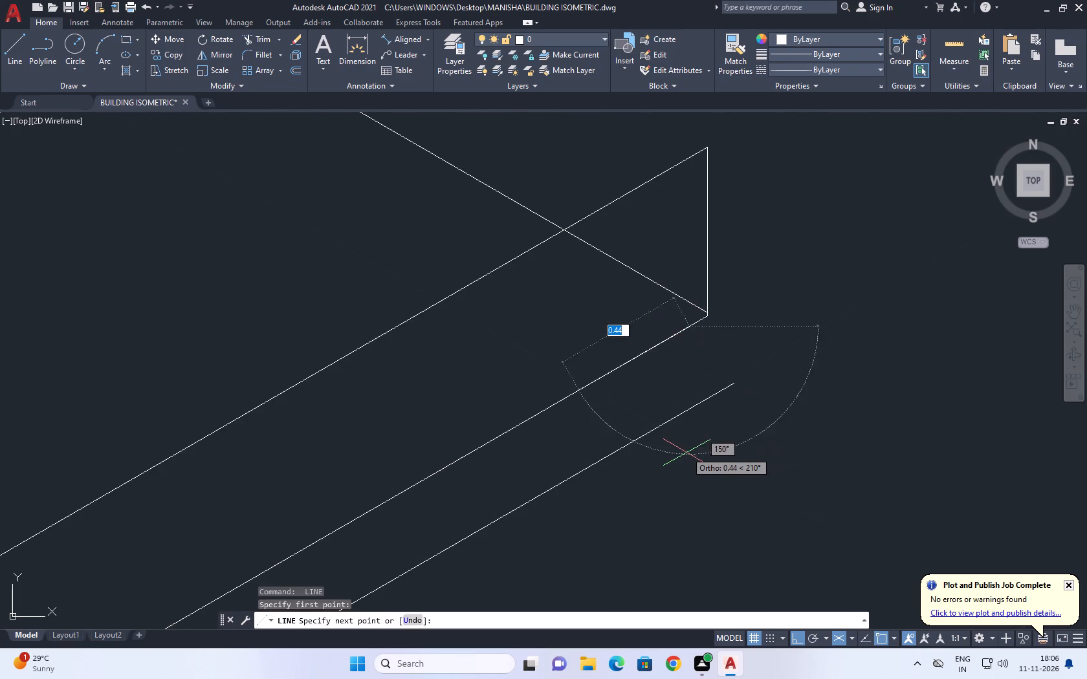
pyautogui.press('F5')
pyautogui.click(699, 474)
pyautogui.press('space')
# Trim the overhanging ends of the 30° line and the short vertical line where they cross at the ledge's far end.
pyautogui.moveTo(762, 410); pyautogui.dragTo(746, 407, button='middle')
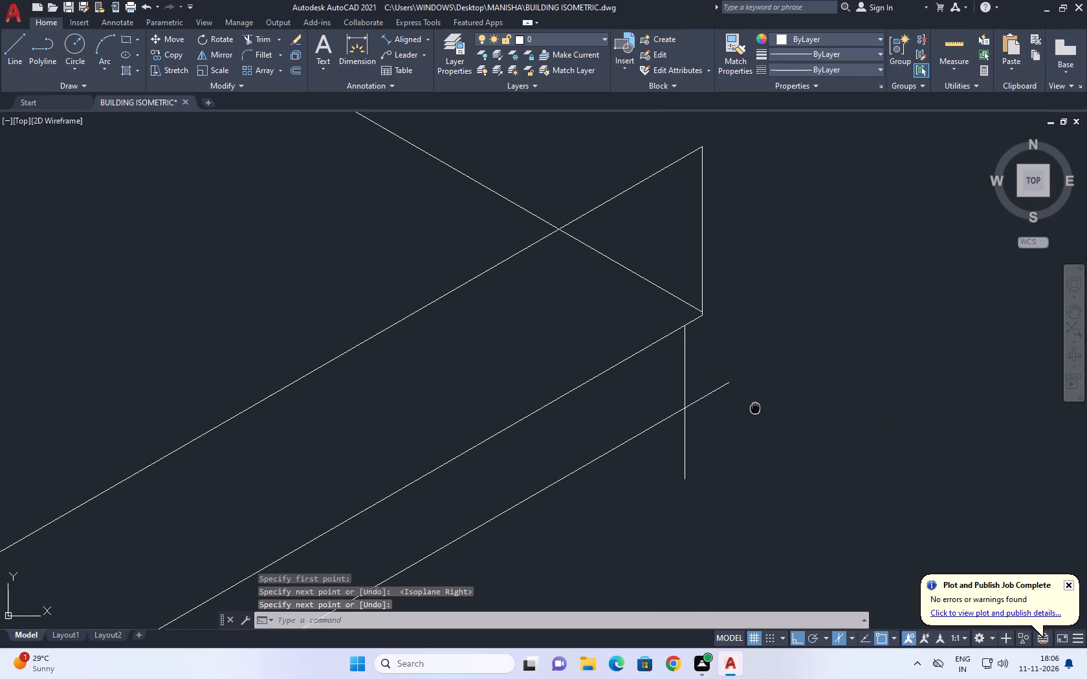
pyautogui.moveTo(746, 407); pyautogui.dragTo(734, 405, button='middle')
pyautogui.write('TR')
pyautogui.press('space')
pyautogui.click(699, 364)
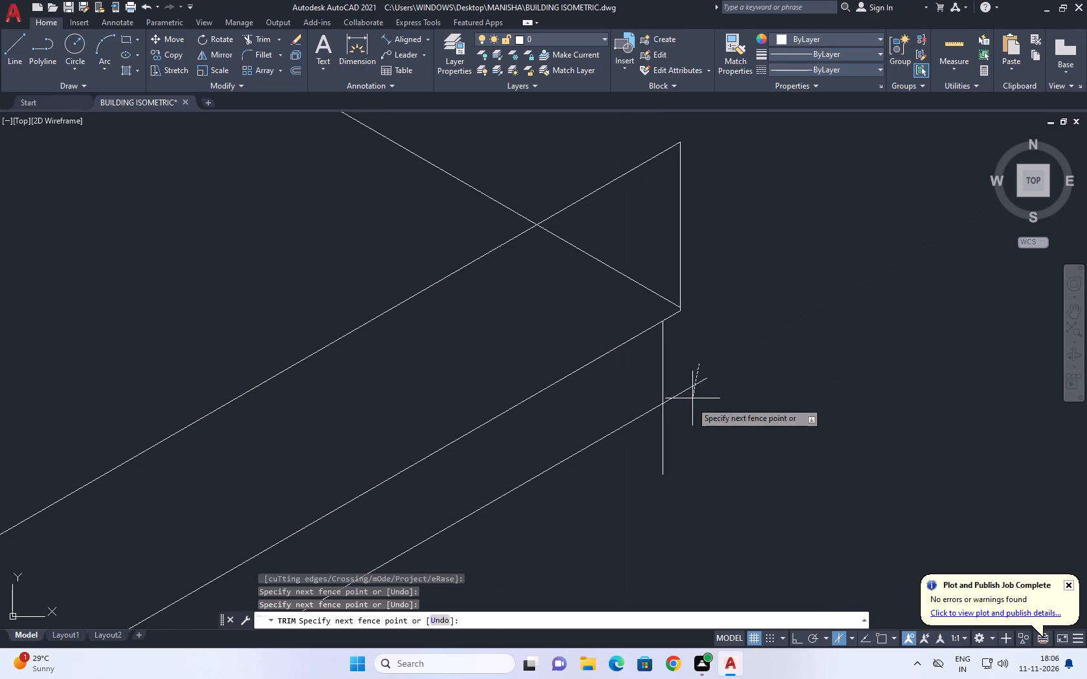
pyautogui.click(659, 455)
pyautogui.scroll(-4, 699, 383)
pyautogui.press('space')
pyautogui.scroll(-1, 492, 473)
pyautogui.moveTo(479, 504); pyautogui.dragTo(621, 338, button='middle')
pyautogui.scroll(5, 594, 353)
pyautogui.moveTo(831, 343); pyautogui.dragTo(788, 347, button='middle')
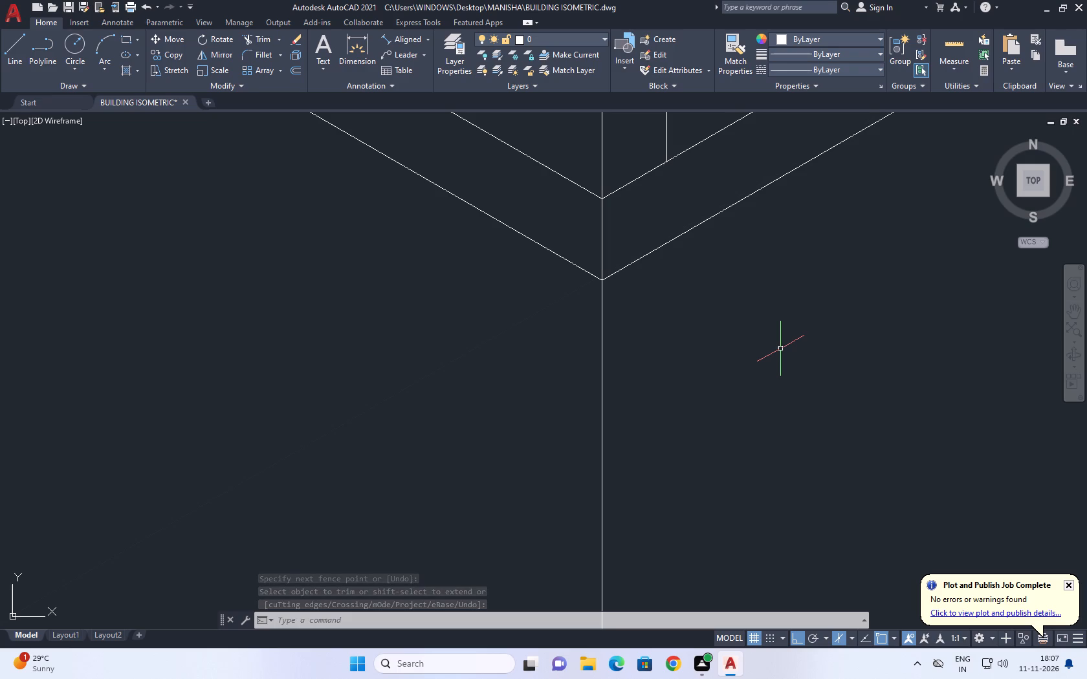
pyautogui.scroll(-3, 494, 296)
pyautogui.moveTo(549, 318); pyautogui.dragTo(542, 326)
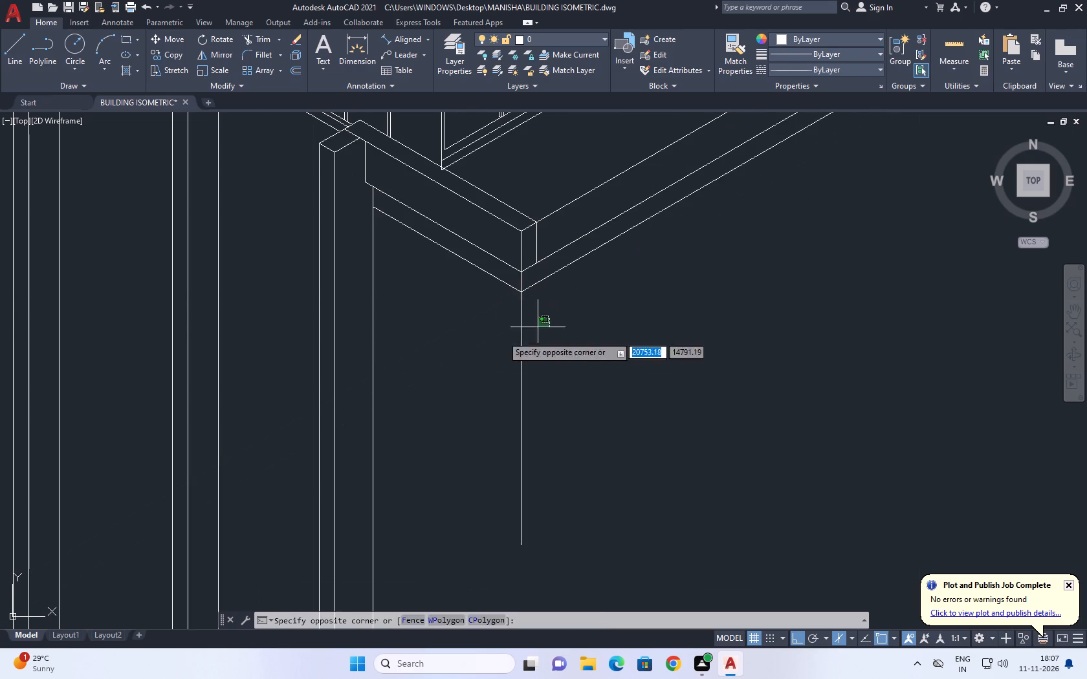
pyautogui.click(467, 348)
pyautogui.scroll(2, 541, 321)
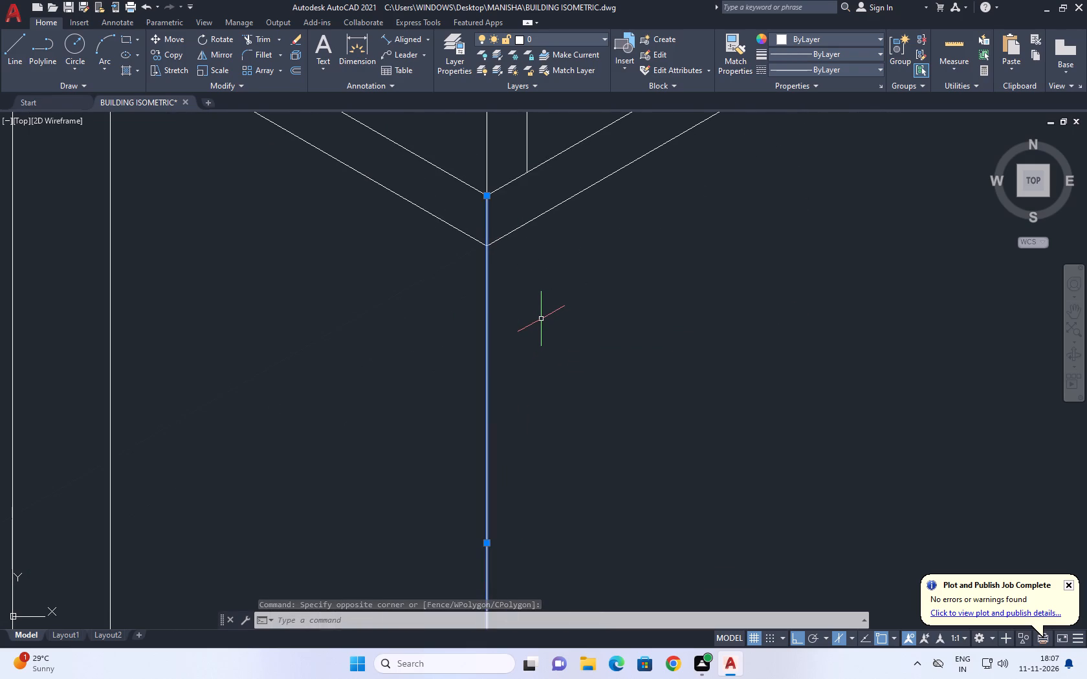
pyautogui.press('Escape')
# Copy the two bottom edges of the ledge straight down 2.20 to mark a level on both wall faces.
pyautogui.scroll(-2, 523, 335)
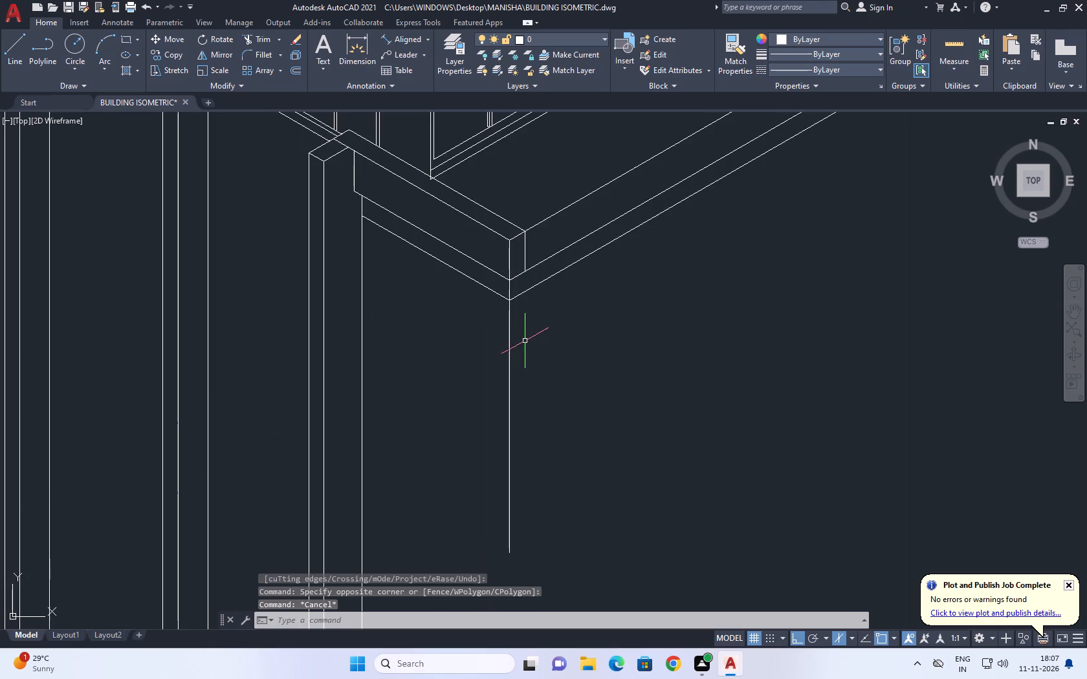
pyautogui.scroll(-1, 526, 352)
pyautogui.moveTo(580, 433); pyautogui.dragTo(591, 436, button='middle')
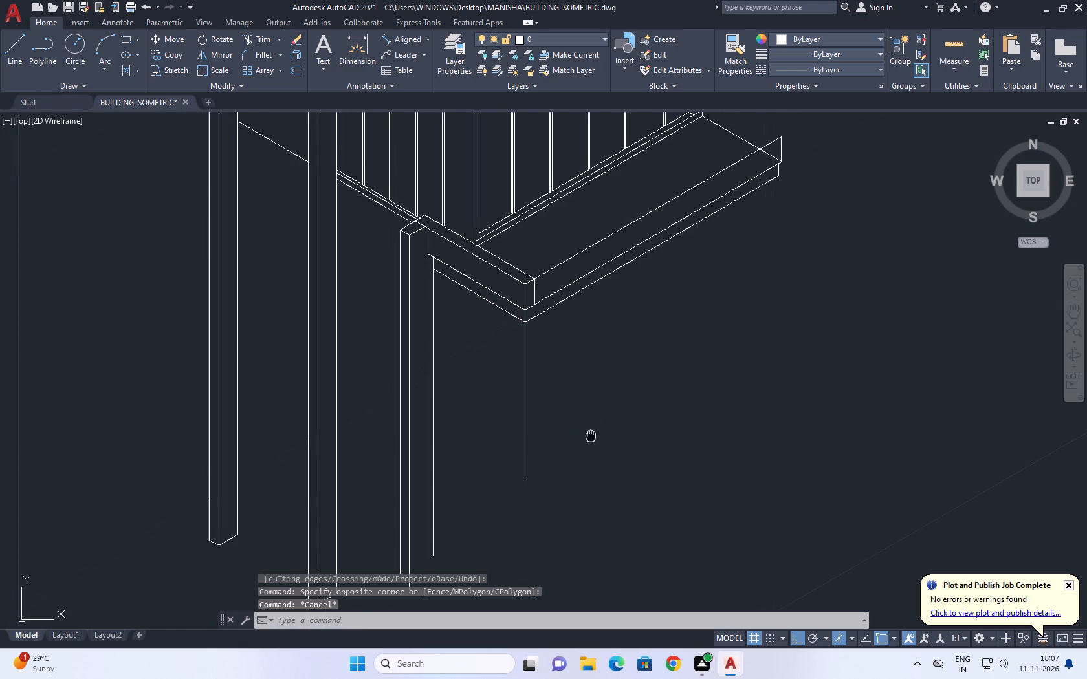
pyautogui.moveTo(591, 436); pyautogui.dragTo(597, 435, button='middle')
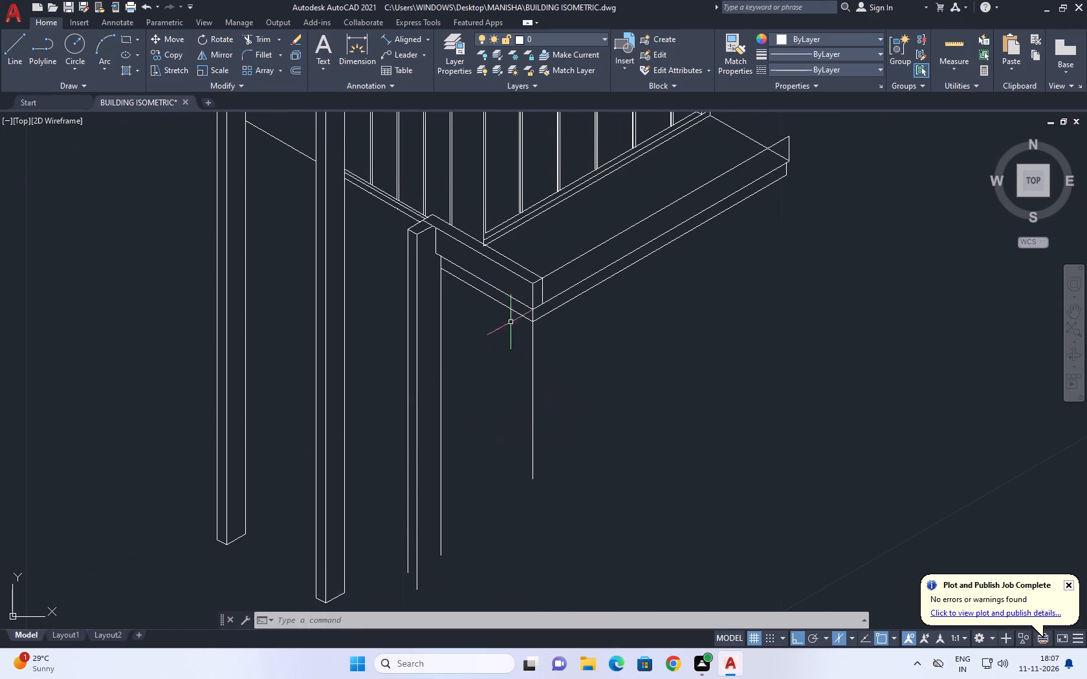
pyautogui.click(498, 301)
pyautogui.click(555, 310)
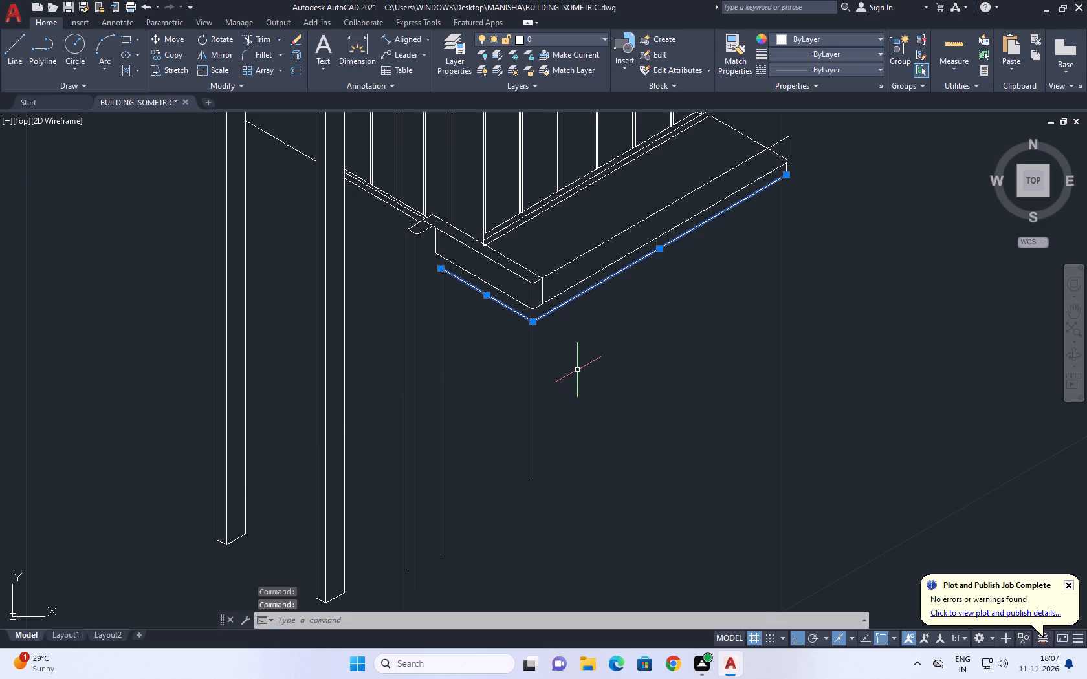
pyautogui.press('c')
pyautogui.press('o')
pyautogui.press('space')
pyautogui.click(586, 327)
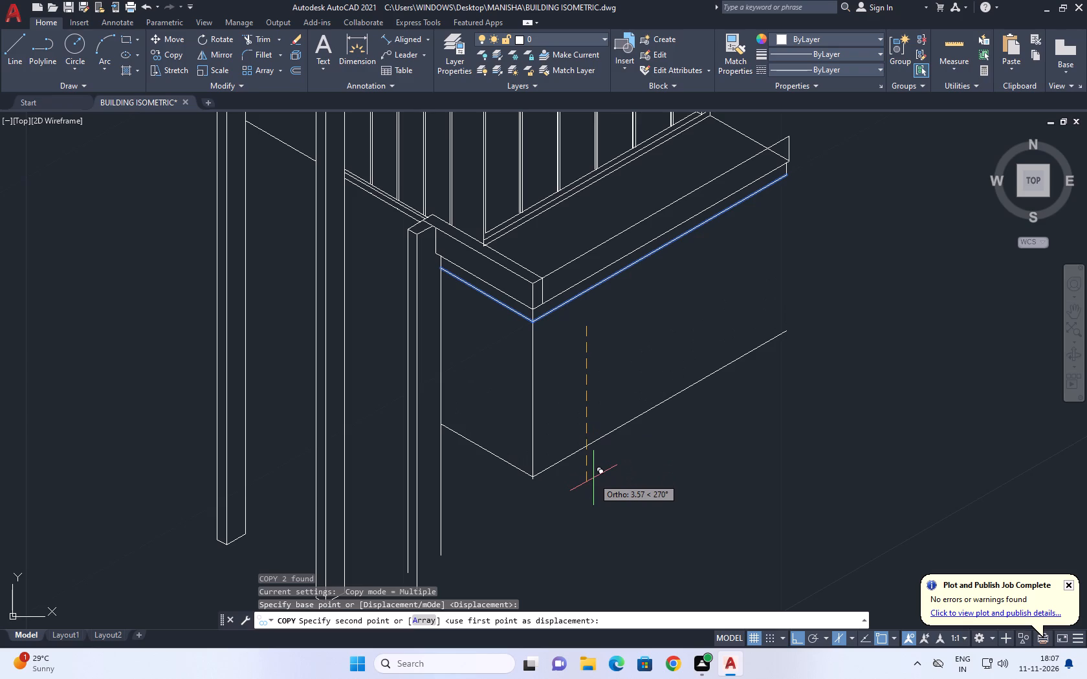
pyautogui.write('2.2')
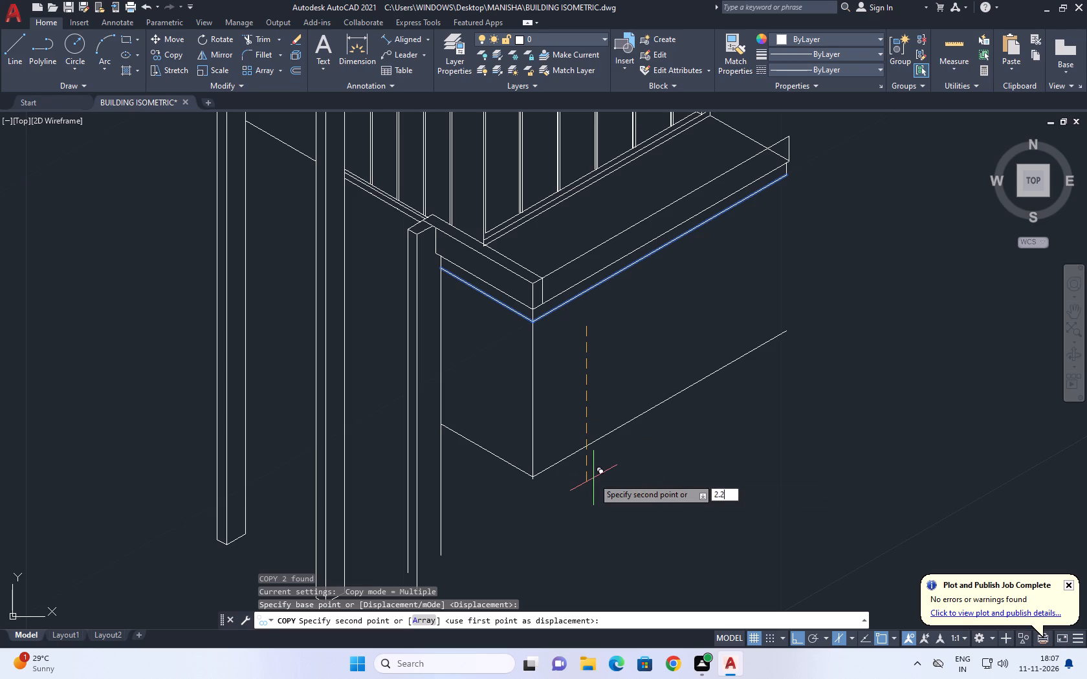
pyautogui.press('0')
pyautogui.press('Return')
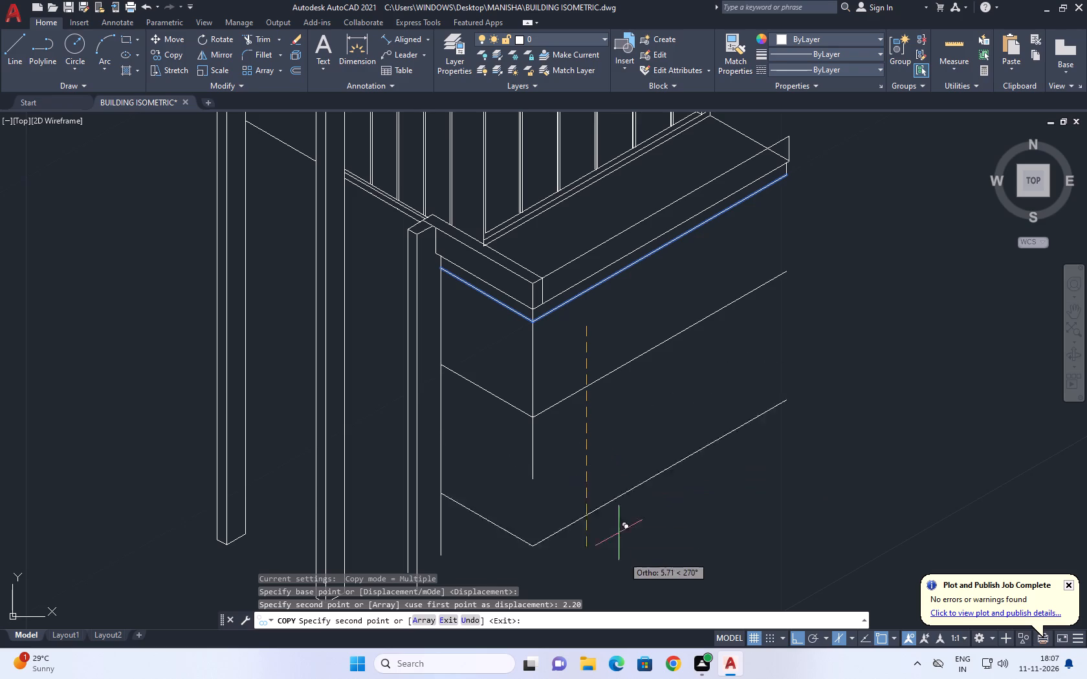
# Place a second copy of the two edges 4.4 straight below the ledge's bottom edges.
pyautogui.moveTo(624, 557); pyautogui.dragTo(612, 421, button='middle')
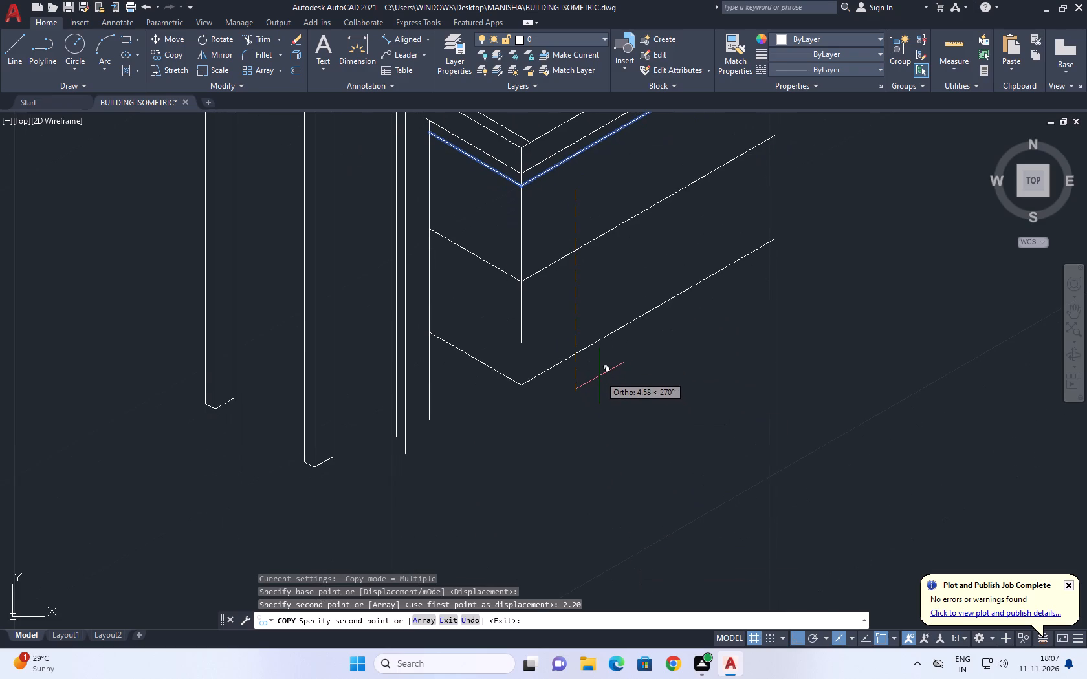
pyautogui.write('4.1')
pyautogui.press('BackSpace')
pyautogui.press('4')
pyautogui.press('Return')
pyautogui.press('space')
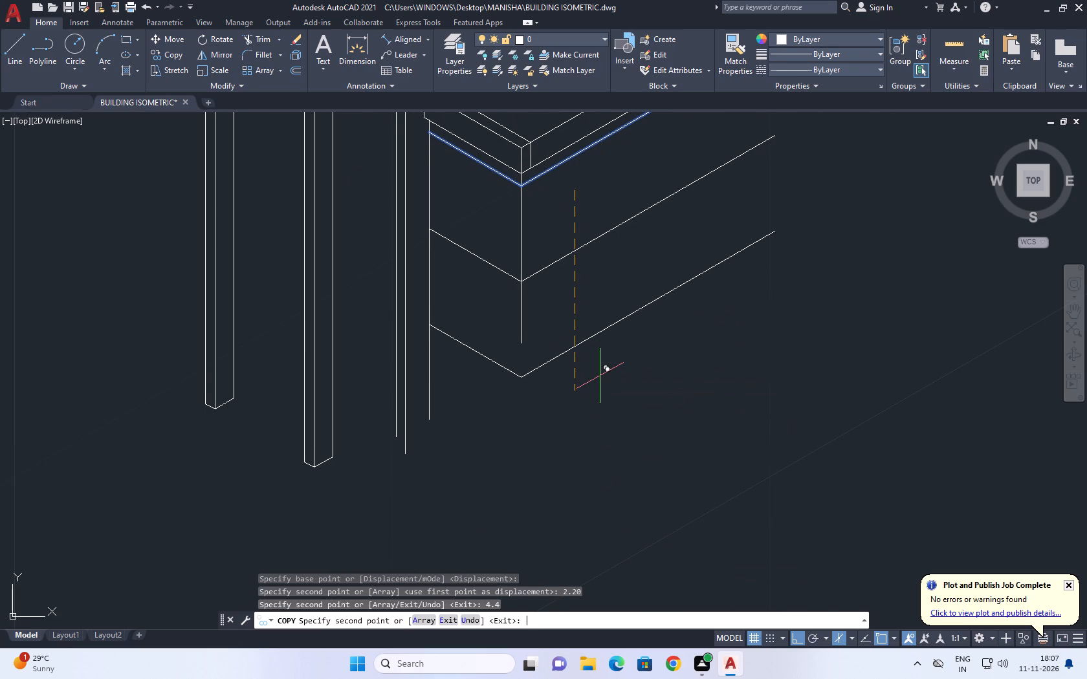
# Extend the vertical corner line below the ledge down to the corner of the lowest copied edges.
pyautogui.write('EX')
pyautogui.press('space')
pyautogui.click(480, 333)
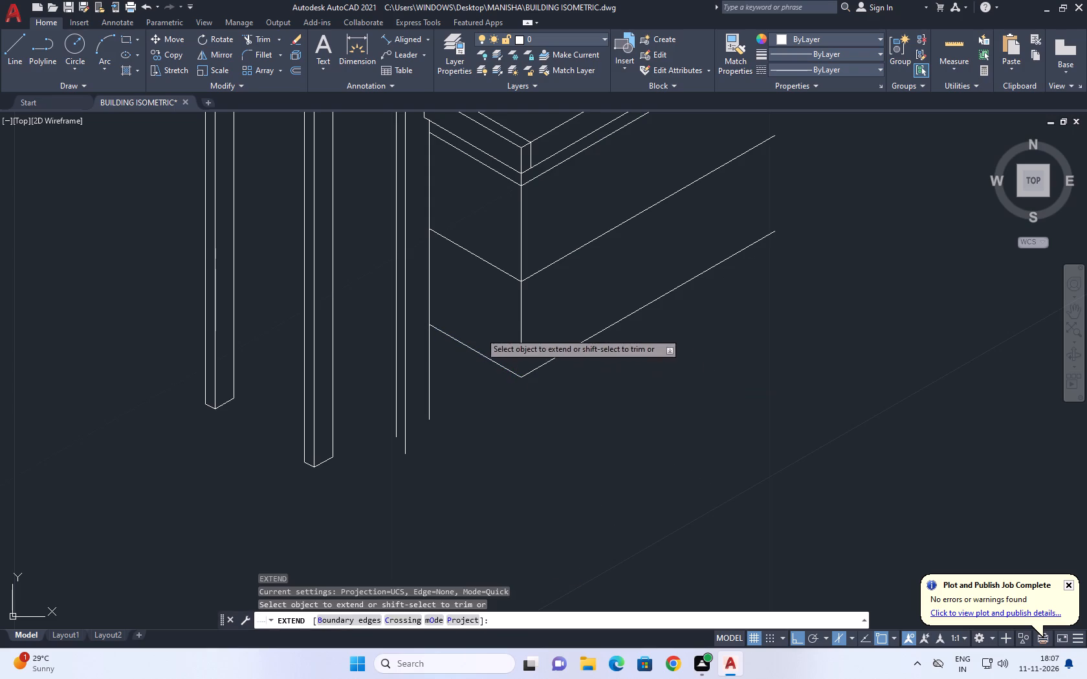
pyautogui.click(567, 300)
pyautogui.press('space')
# Draw a vertical line down from the ledge's far lower corner, passing the ends of both copied long edges.
pyautogui.scroll(-2, 558, 327)
pyautogui.moveTo(683, 316); pyautogui.dragTo(717, 378, button='middle')
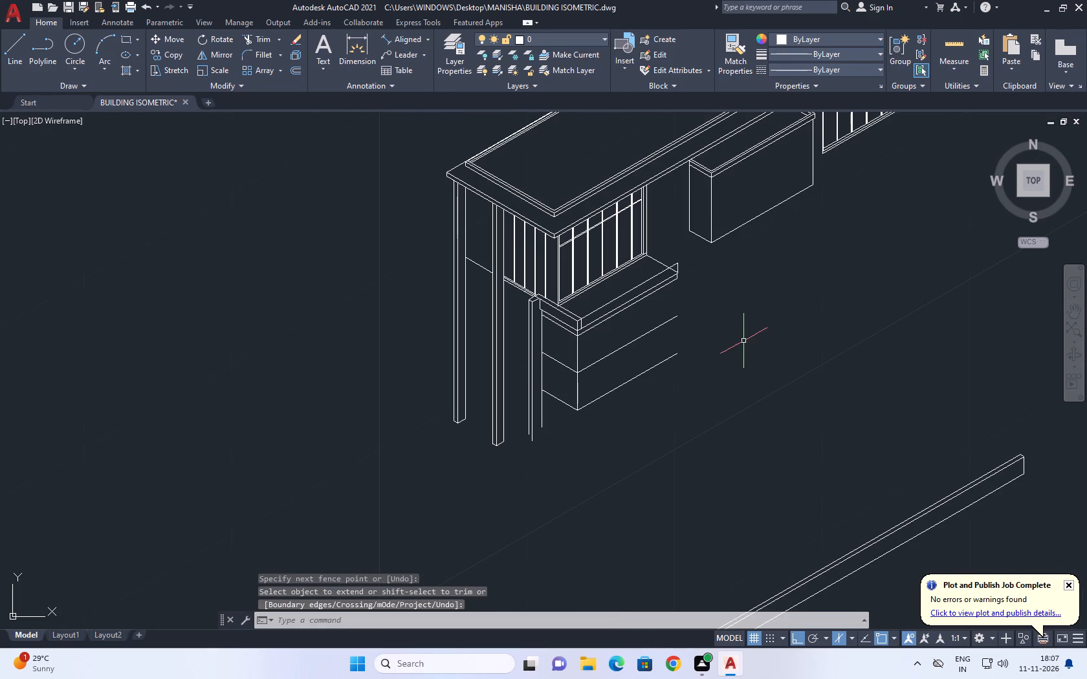
pyautogui.moveTo(602, 495); pyautogui.dragTo(637, 515, button='middle')
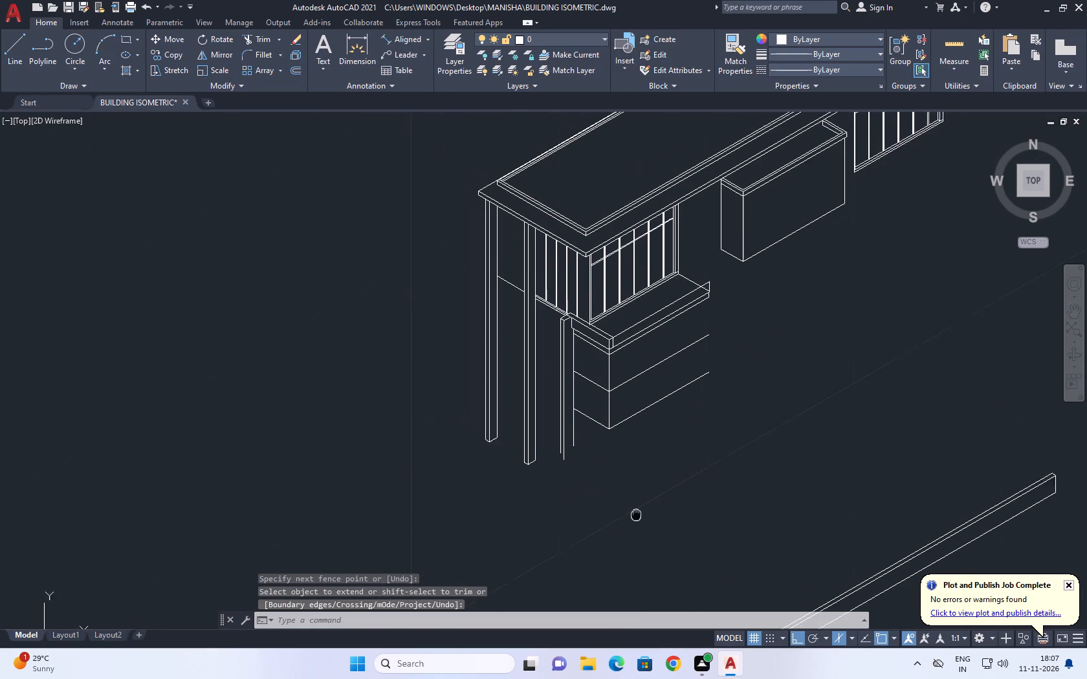
pyautogui.moveTo(637, 515); pyautogui.dragTo(638, 516, button='middle')
pyautogui.write('L')
pyautogui.press('space')
pyautogui.scroll(3, 725, 286)
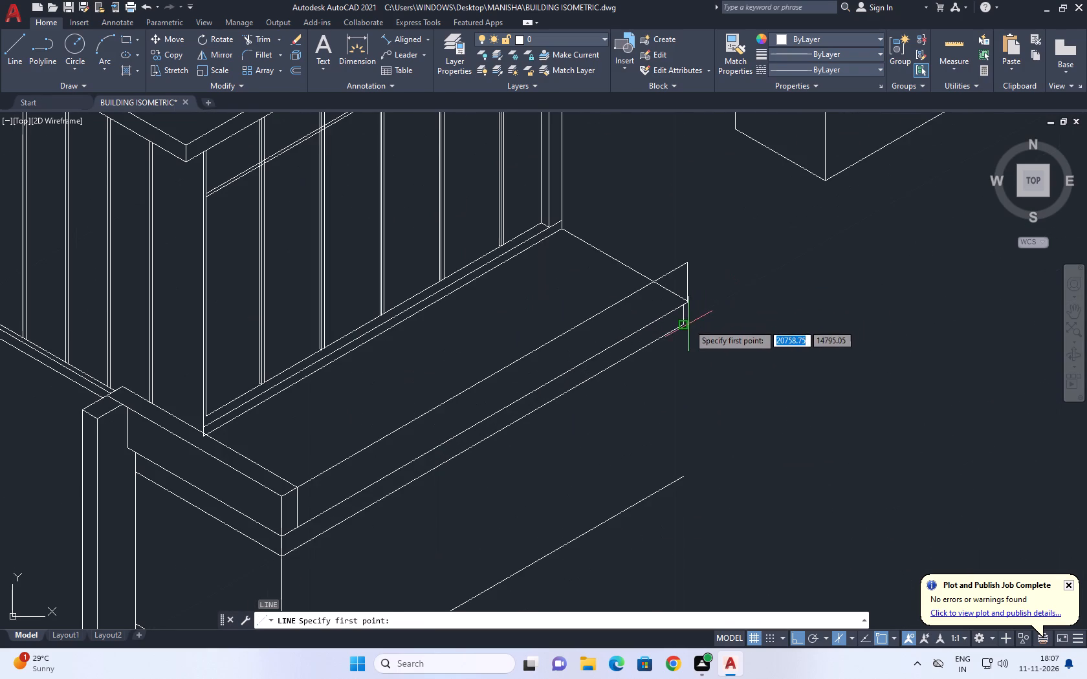
pyautogui.click(688, 325)
pyautogui.scroll(1, 701, 436)
pyautogui.scroll(-5, 700, 388)
pyautogui.scroll(2, 706, 468)
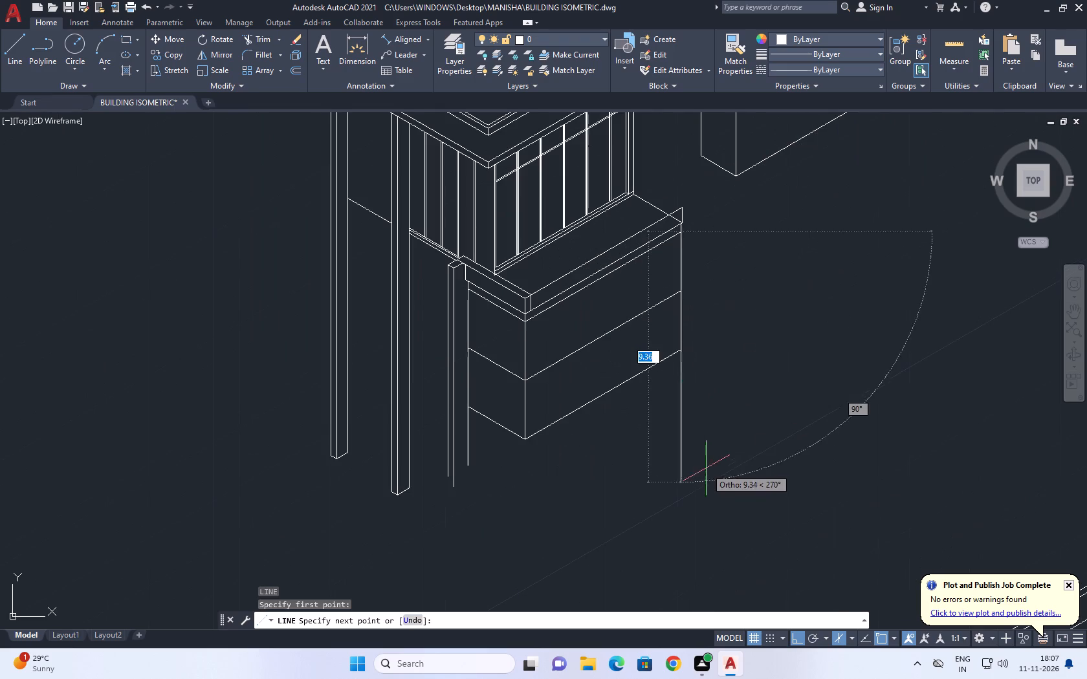
pyautogui.moveTo(694, 427); pyautogui.dragTo(697, 451)
pyautogui.press('space')
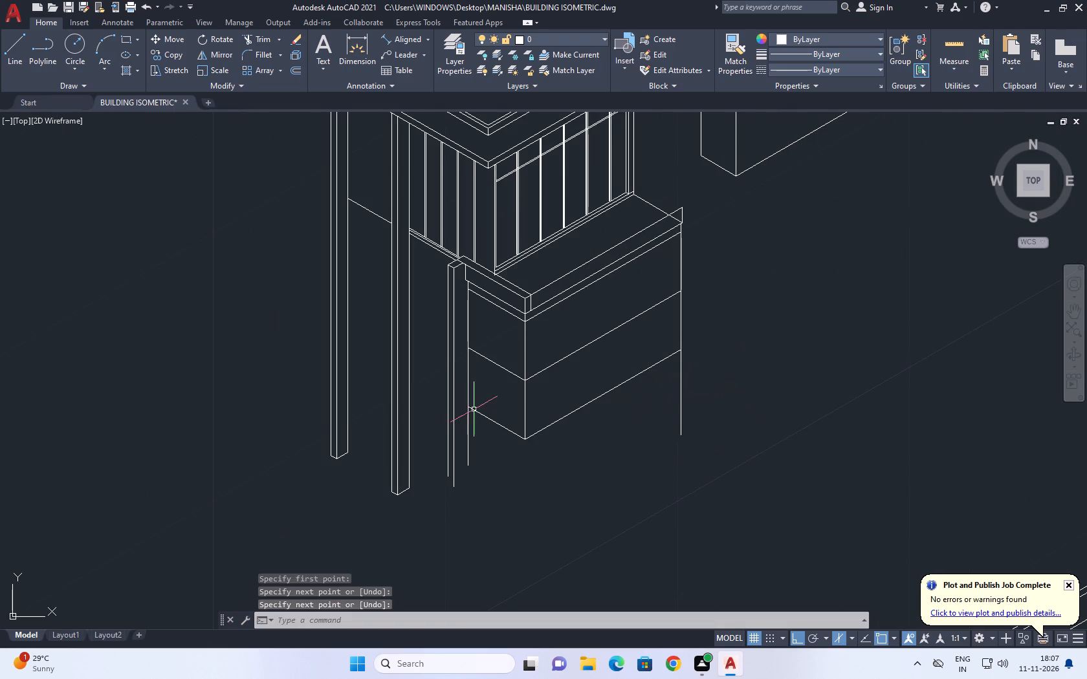
# On the short wall's upper section, draw an opening's first side about 1.7 upward and a 0.6 top edge parallel to the ledge.
pyautogui.moveTo(498, 423); pyautogui.dragTo(700, 435, button='middle')
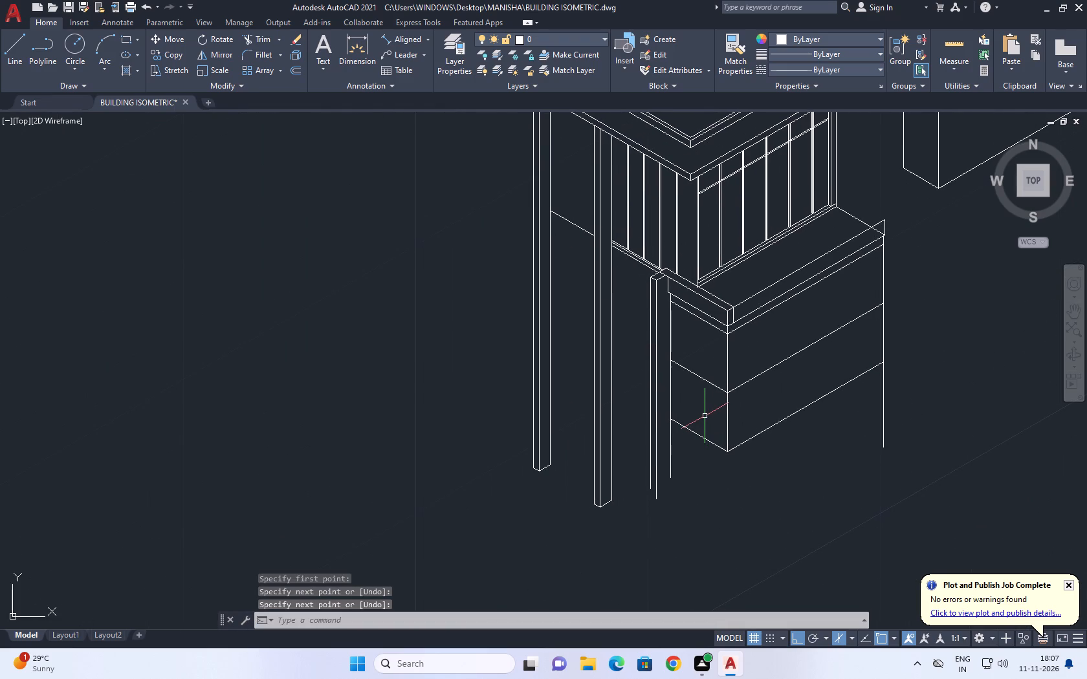
pyautogui.scroll(3, 686, 361)
pyautogui.moveTo(681, 327); pyautogui.dragTo(690, 382, button='middle')
pyautogui.press('l')
pyautogui.press('space')
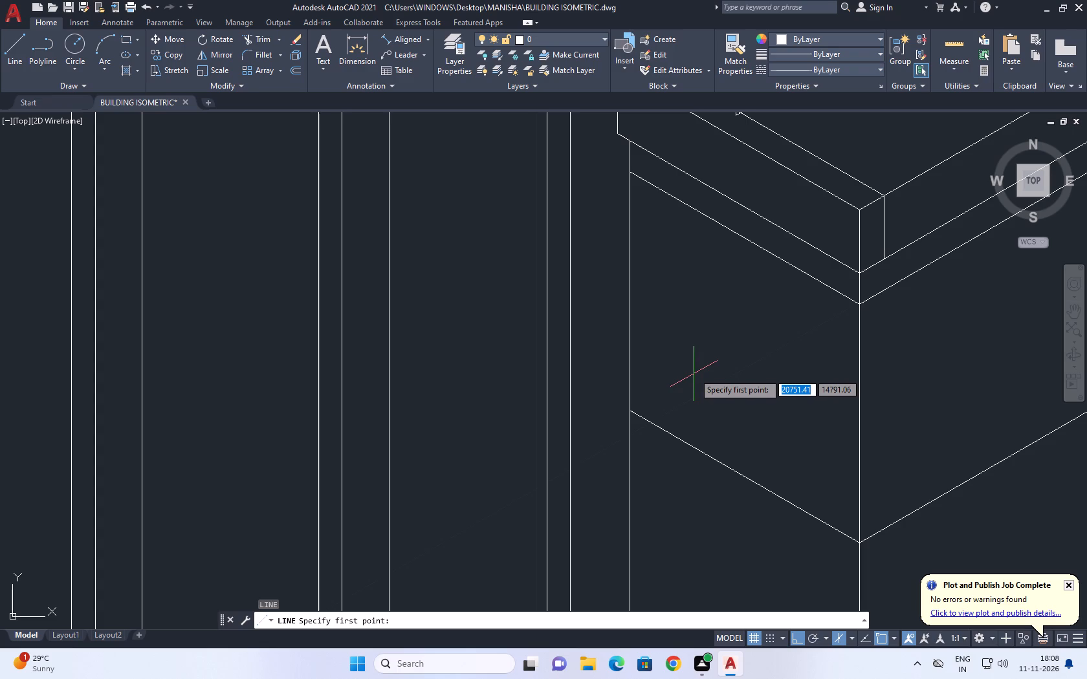
pyautogui.scroll(1, 659, 409)
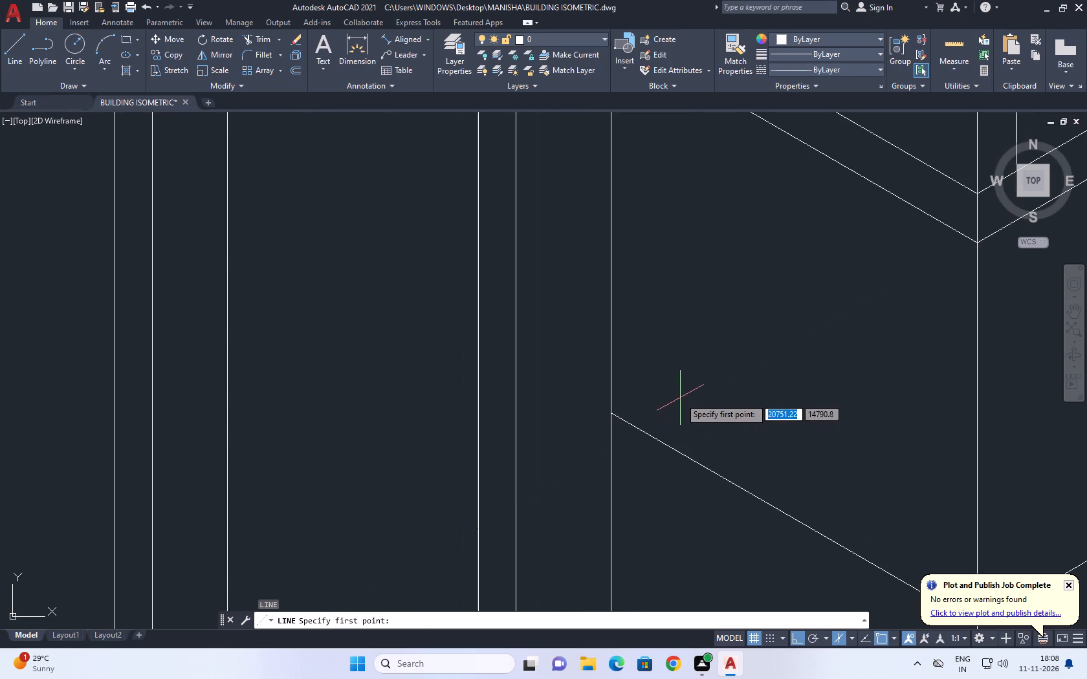
pyautogui.click(686, 404)
pyautogui.moveTo(709, 192); pyautogui.dragTo(716, 273, button='middle')
pyautogui.scroll(-1, 716, 275)
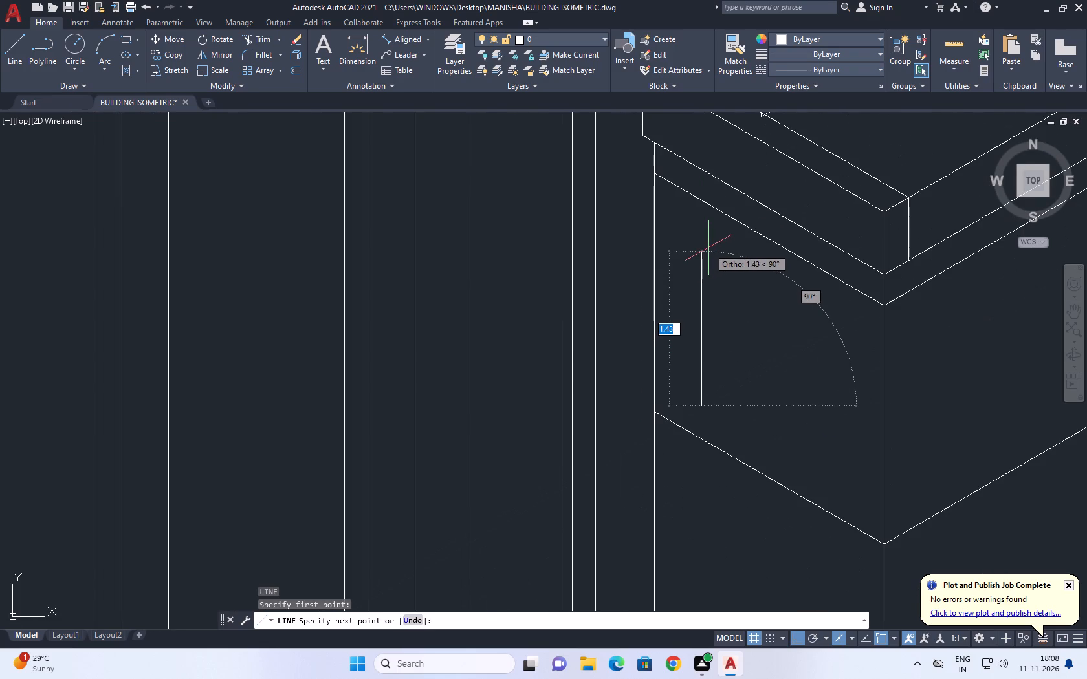
pyautogui.scroll(2, 706, 224)
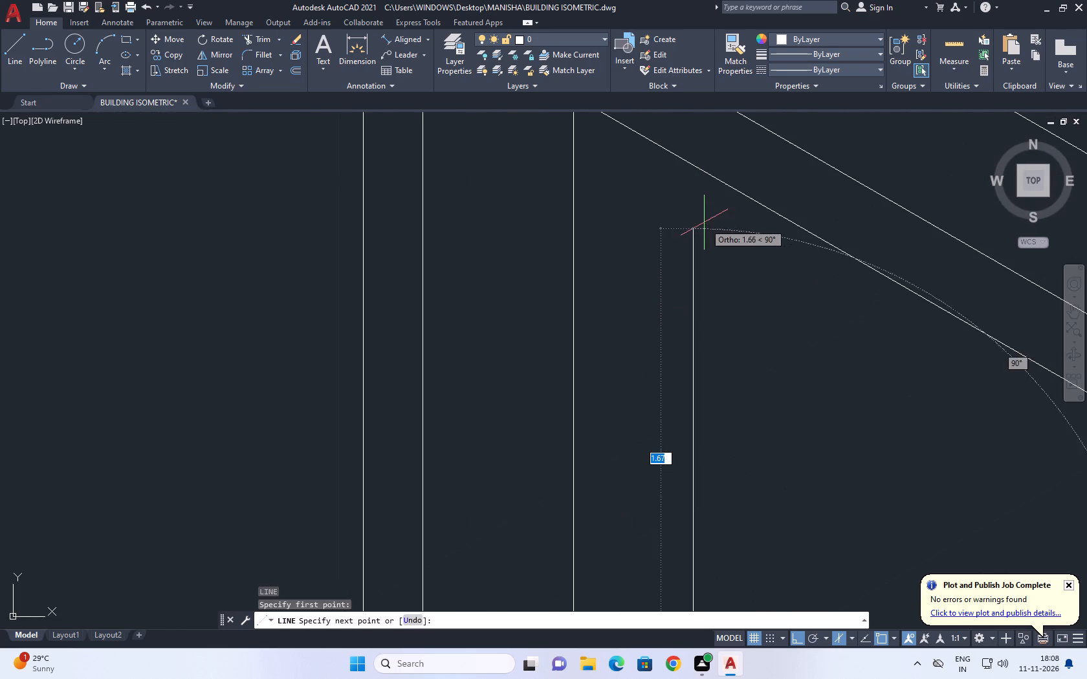
pyautogui.click(704, 217)
pyautogui.press('F5')
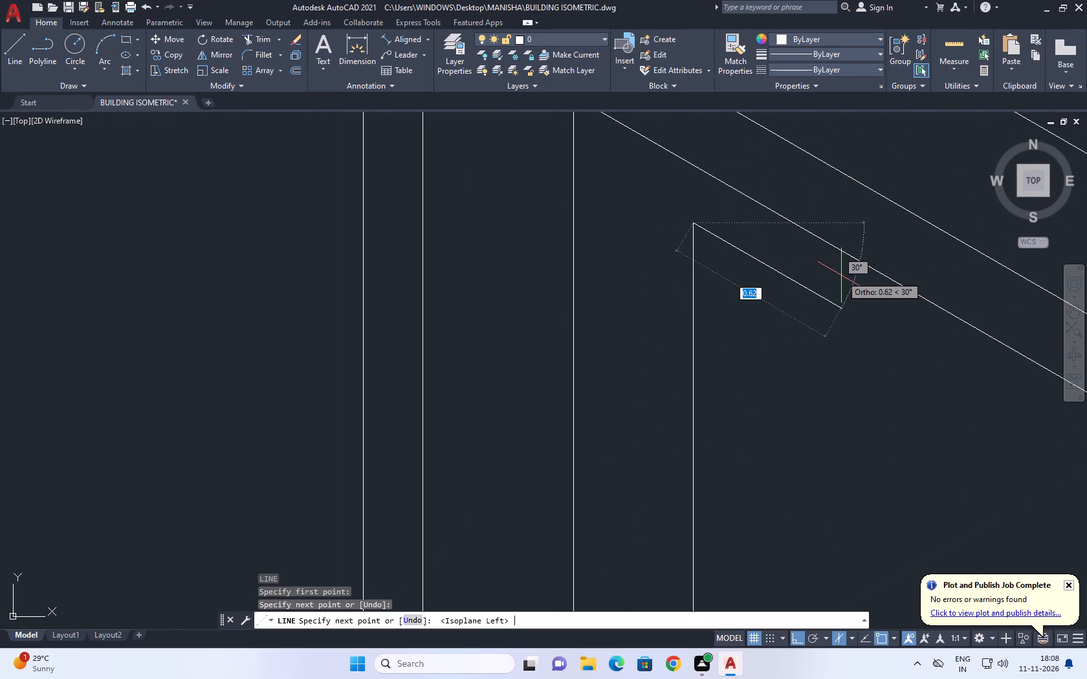
pyautogui.write('0.6')
pyautogui.press('Return')
pyautogui.scroll(-2, 780, 297)
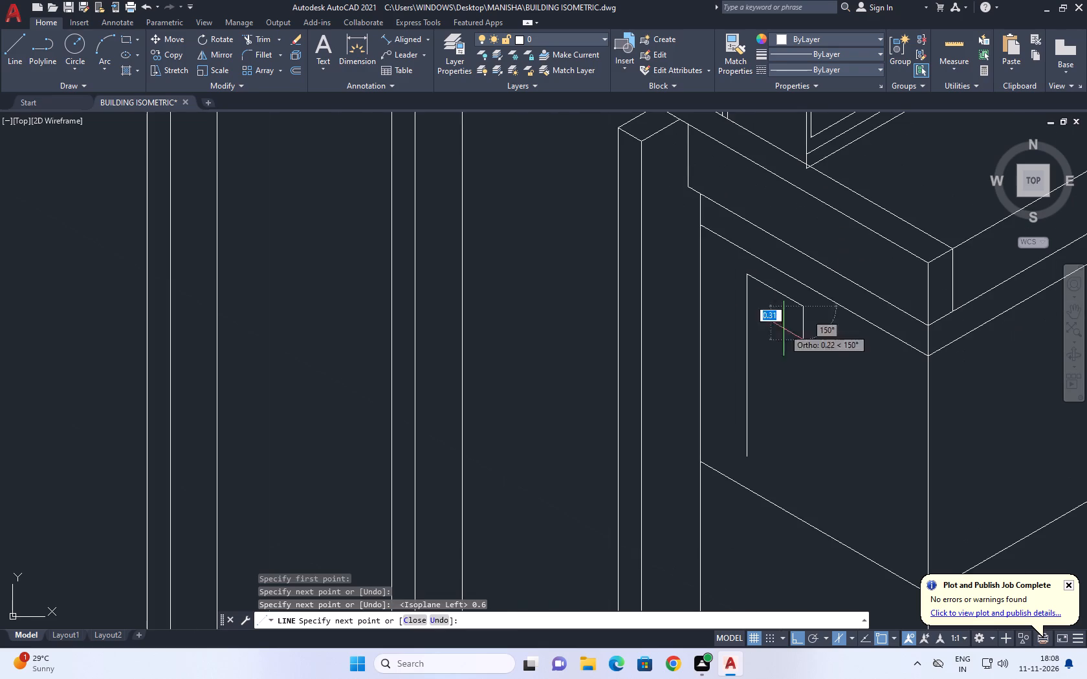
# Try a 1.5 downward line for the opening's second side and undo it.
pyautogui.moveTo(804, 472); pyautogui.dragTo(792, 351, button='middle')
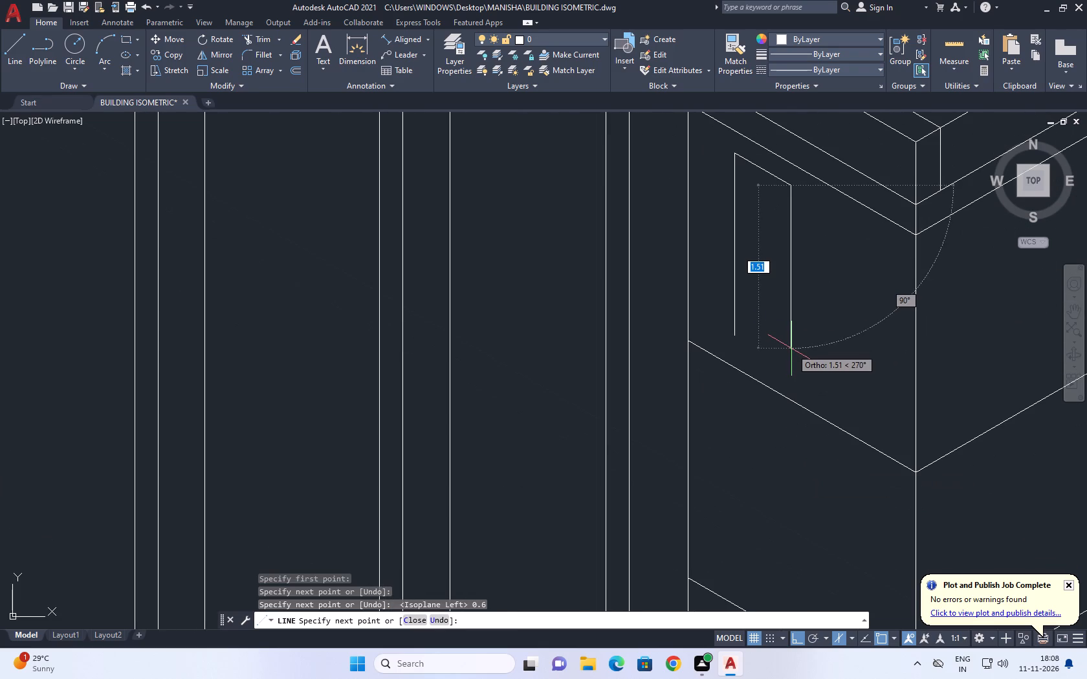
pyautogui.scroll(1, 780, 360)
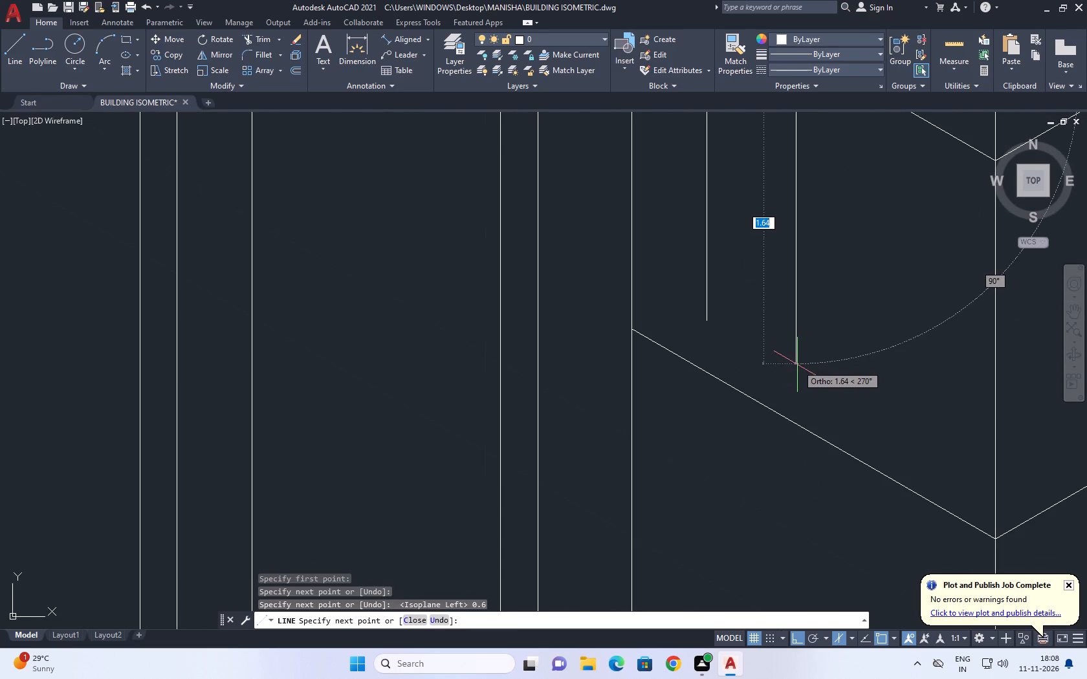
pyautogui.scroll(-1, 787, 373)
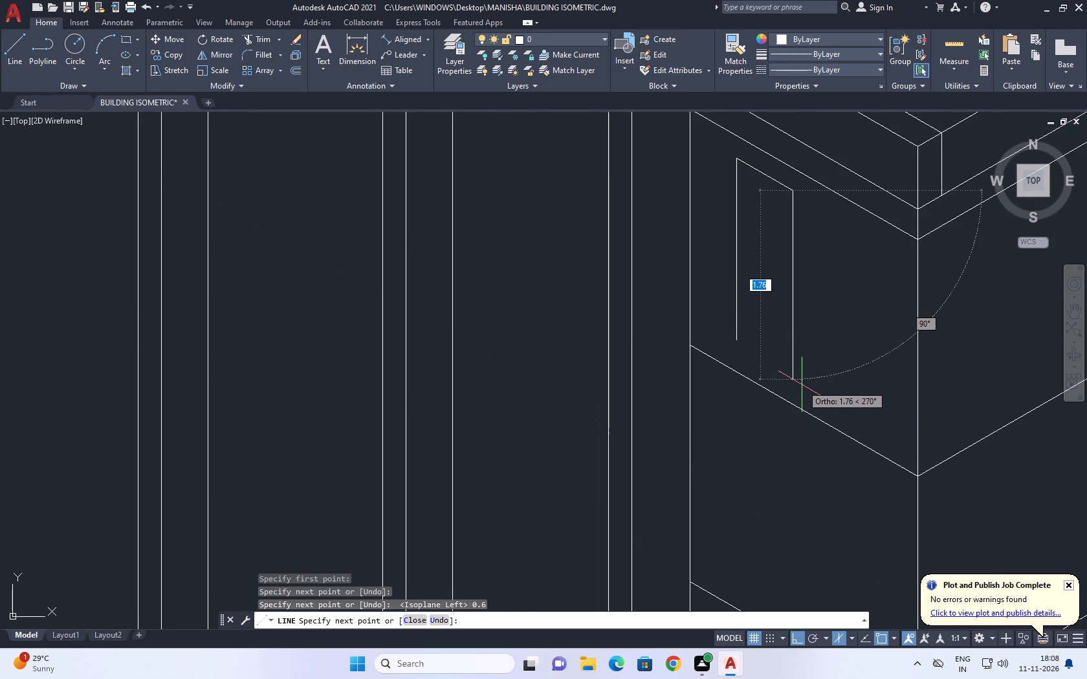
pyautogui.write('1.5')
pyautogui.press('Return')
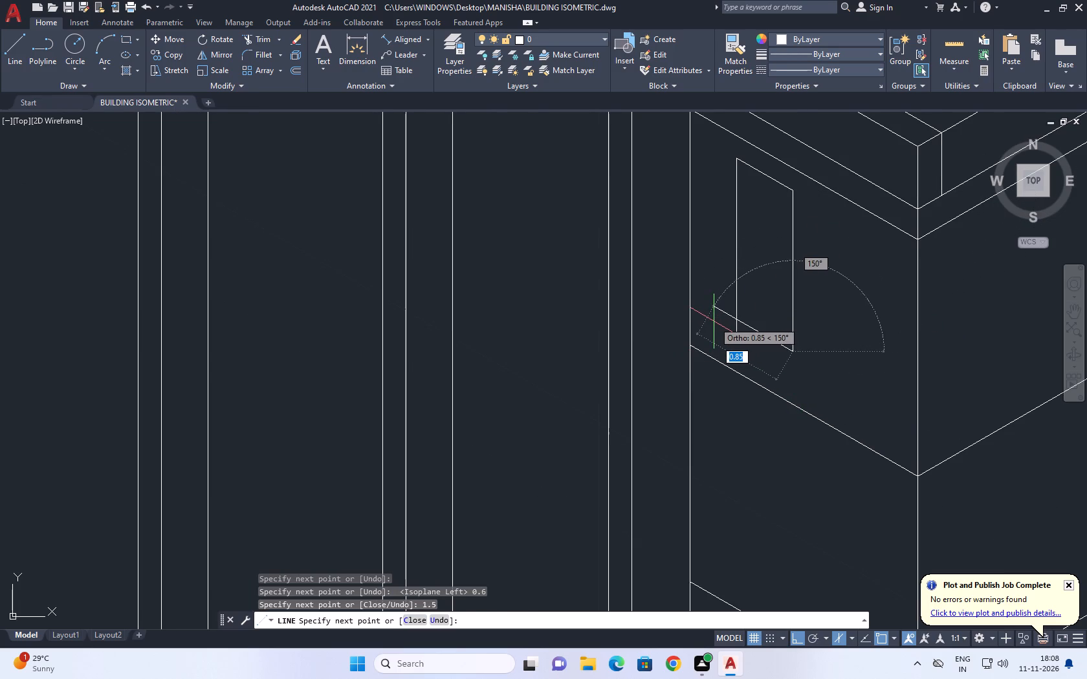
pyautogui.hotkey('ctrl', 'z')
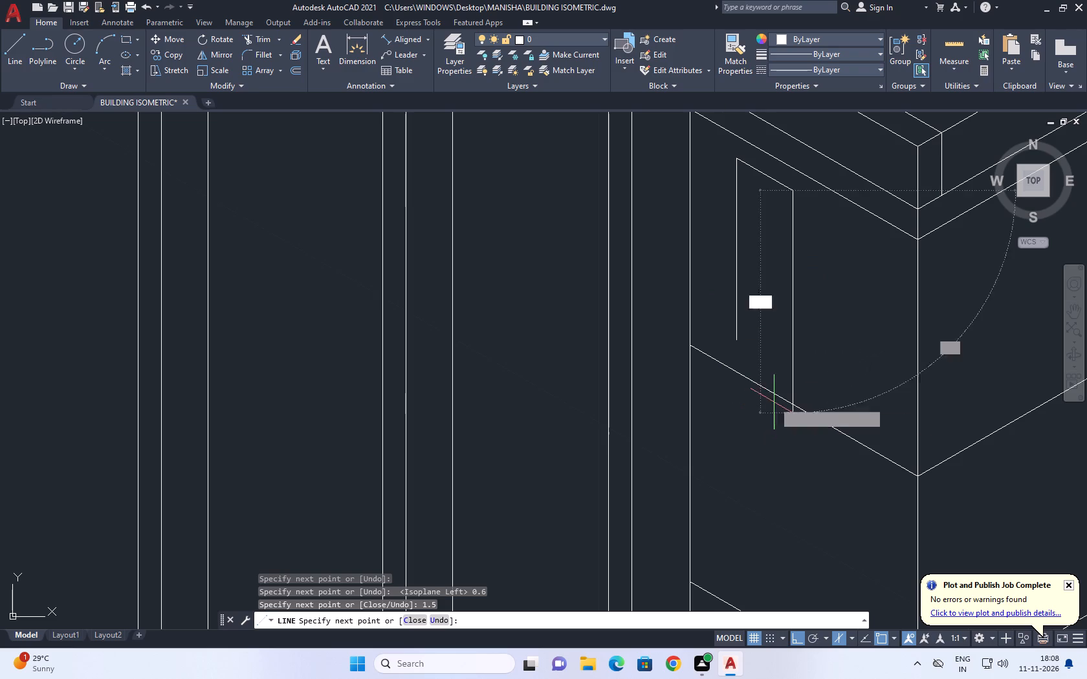
# Draw the opening's second side down to just above the middle level line, and its bottom edge at 150° past the first side.
pyautogui.scroll(3, 774, 400)
pyautogui.click(820, 352)
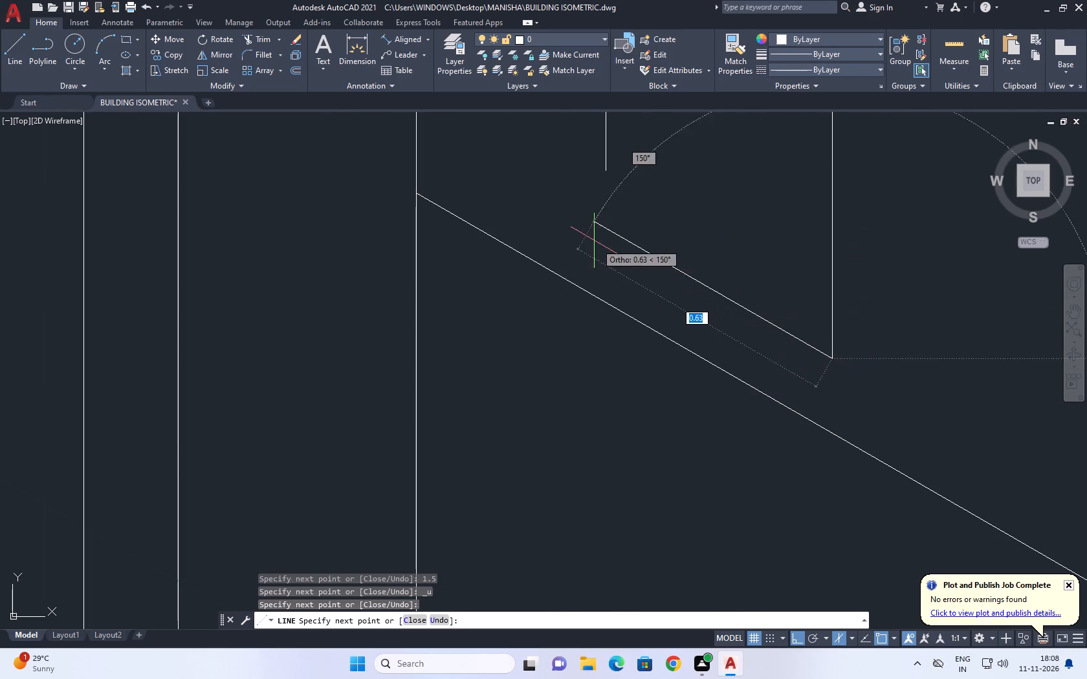
pyautogui.click(581, 221)
pyautogui.rightClick(611, 213)
pyautogui.click(651, 232)
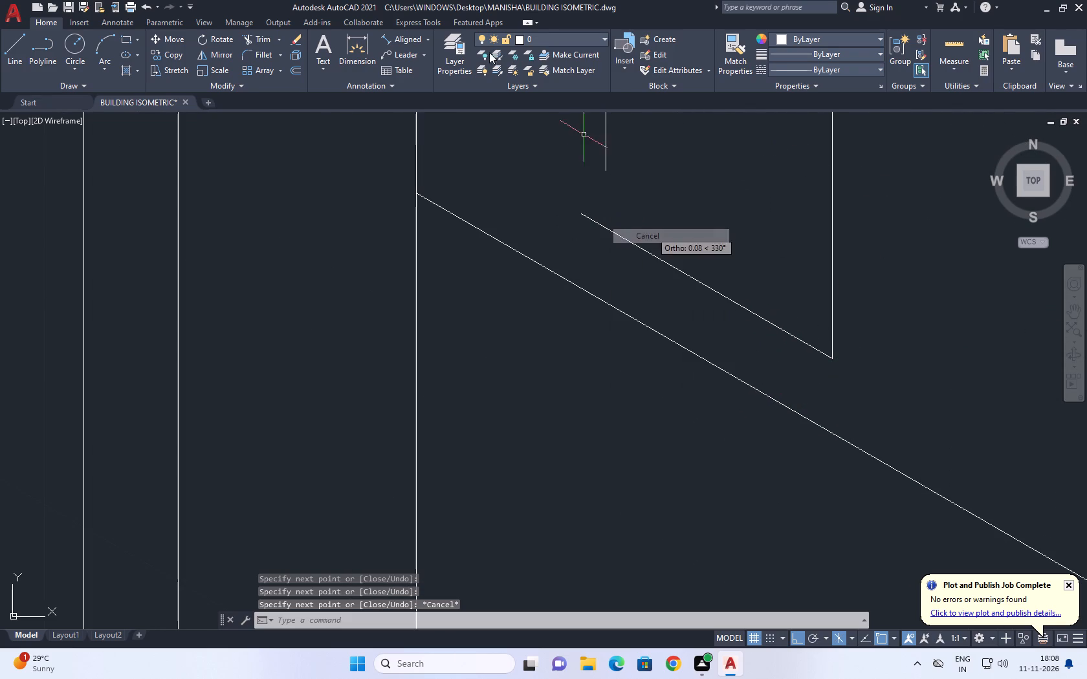
# Fillet the opening's first side and bottom edge so they meet at the open corner.
pyautogui.click(270, 53)
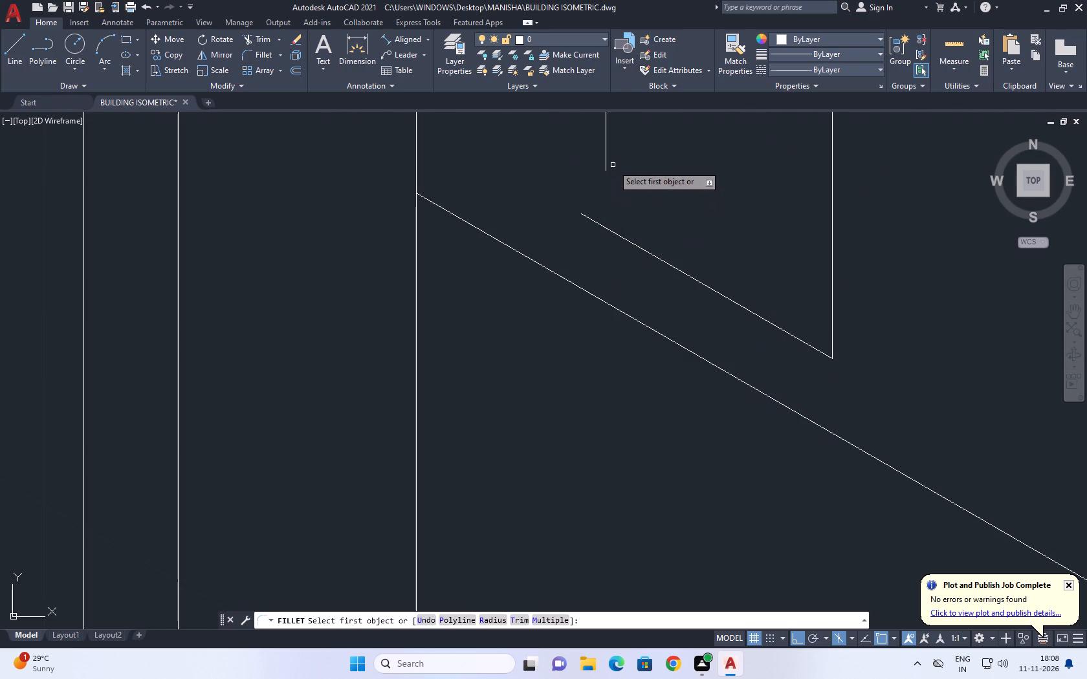
pyautogui.click(607, 165)
pyautogui.click(618, 235)
pyautogui.scroll(-4, 620, 251)
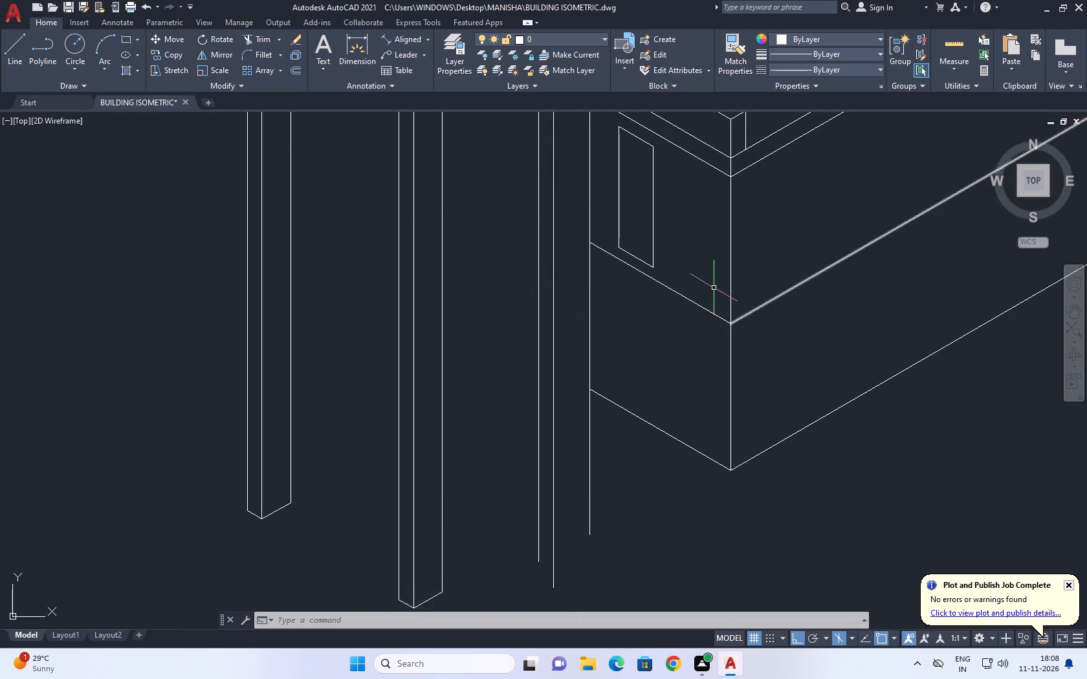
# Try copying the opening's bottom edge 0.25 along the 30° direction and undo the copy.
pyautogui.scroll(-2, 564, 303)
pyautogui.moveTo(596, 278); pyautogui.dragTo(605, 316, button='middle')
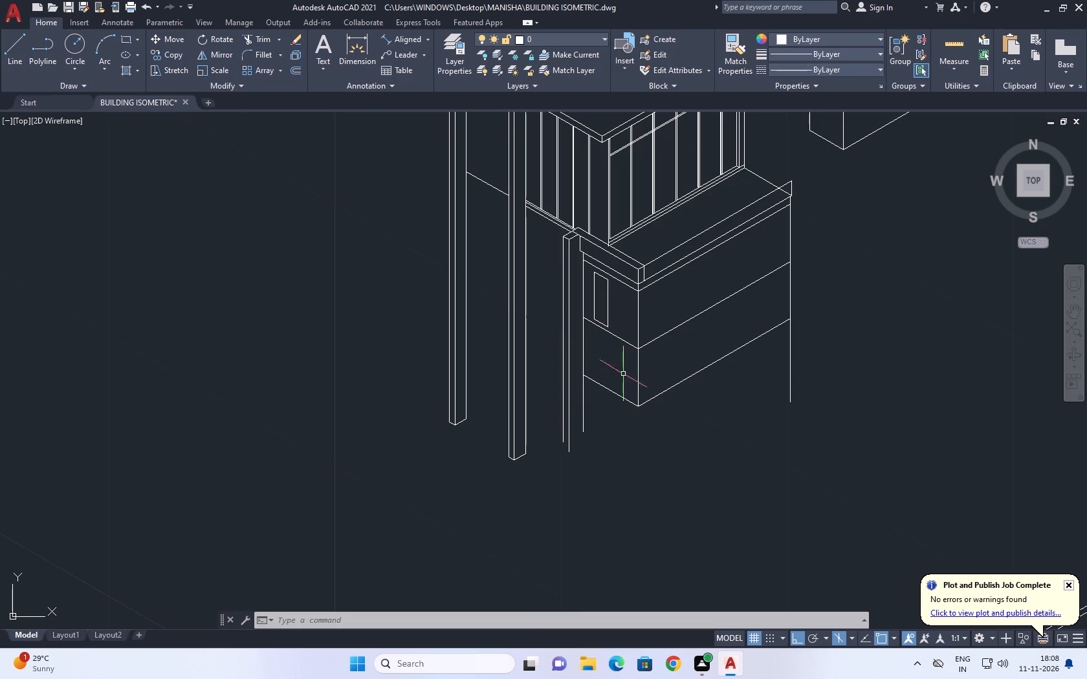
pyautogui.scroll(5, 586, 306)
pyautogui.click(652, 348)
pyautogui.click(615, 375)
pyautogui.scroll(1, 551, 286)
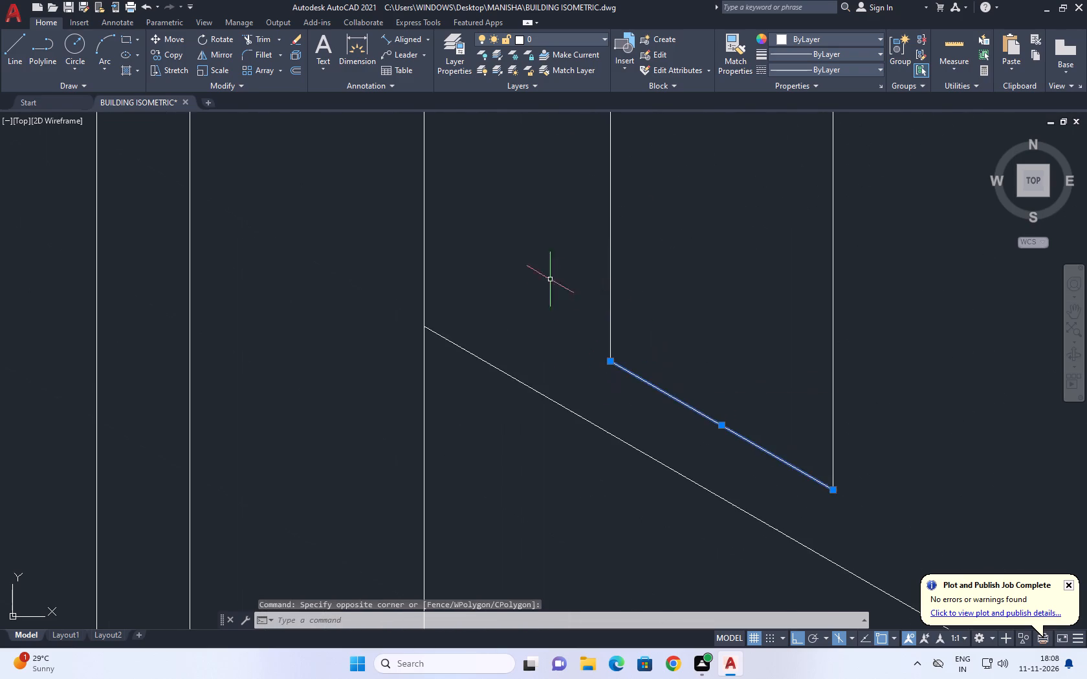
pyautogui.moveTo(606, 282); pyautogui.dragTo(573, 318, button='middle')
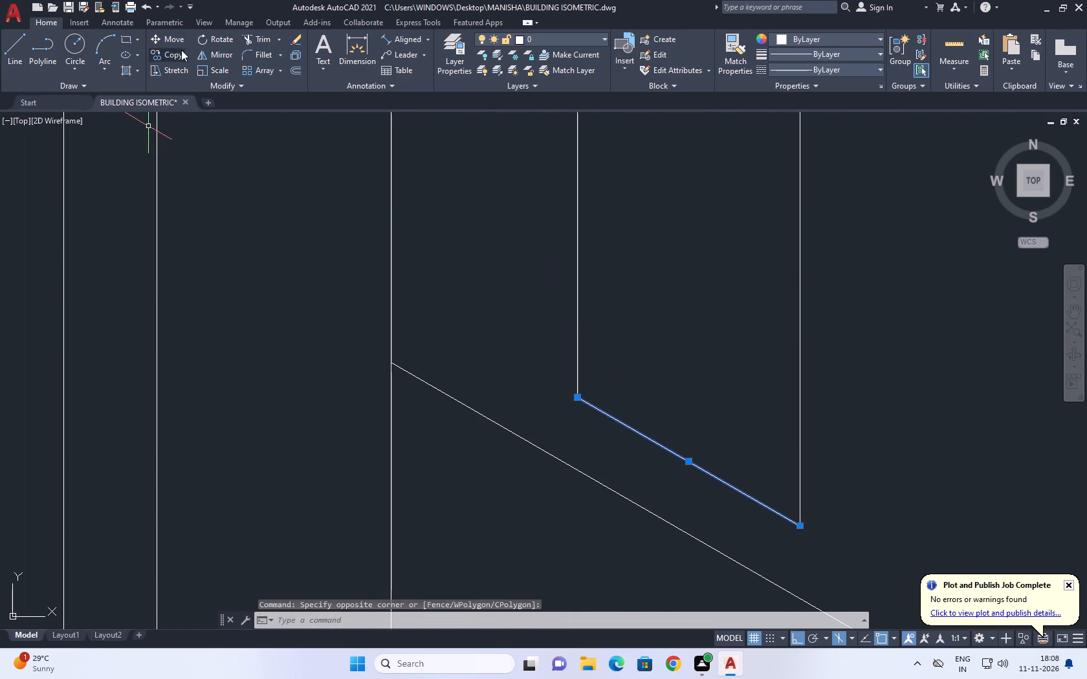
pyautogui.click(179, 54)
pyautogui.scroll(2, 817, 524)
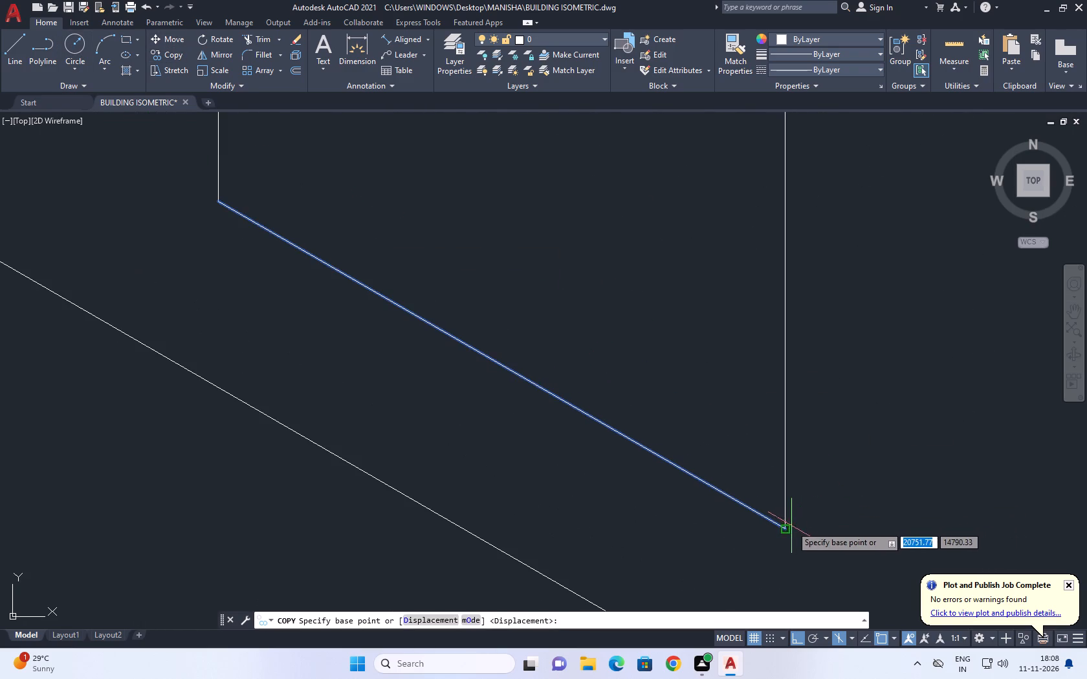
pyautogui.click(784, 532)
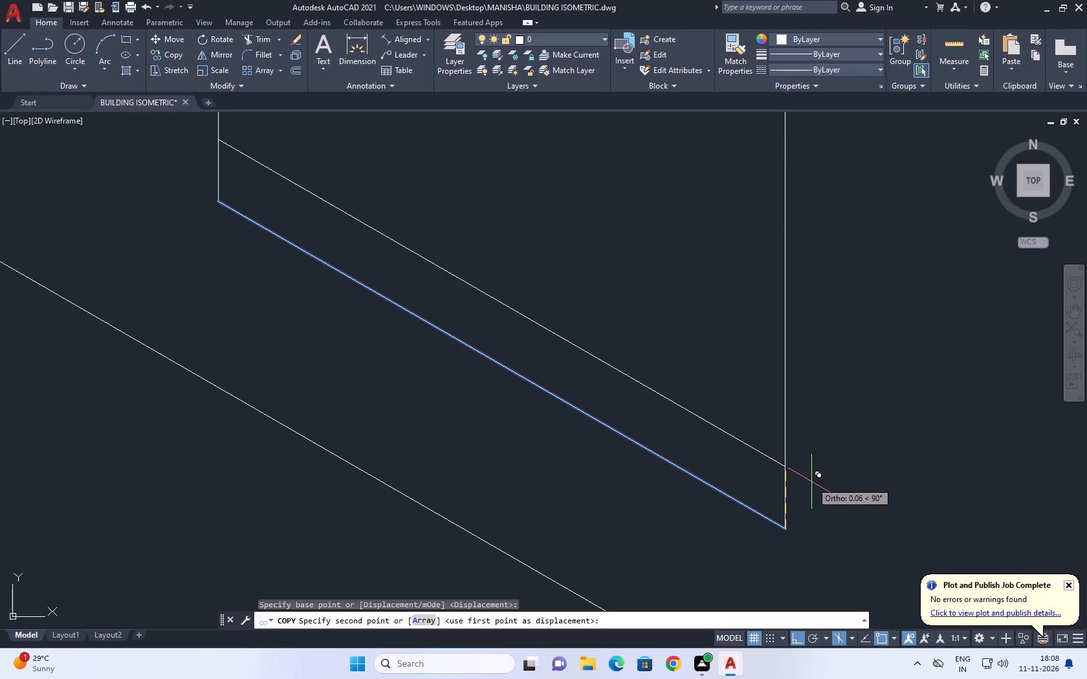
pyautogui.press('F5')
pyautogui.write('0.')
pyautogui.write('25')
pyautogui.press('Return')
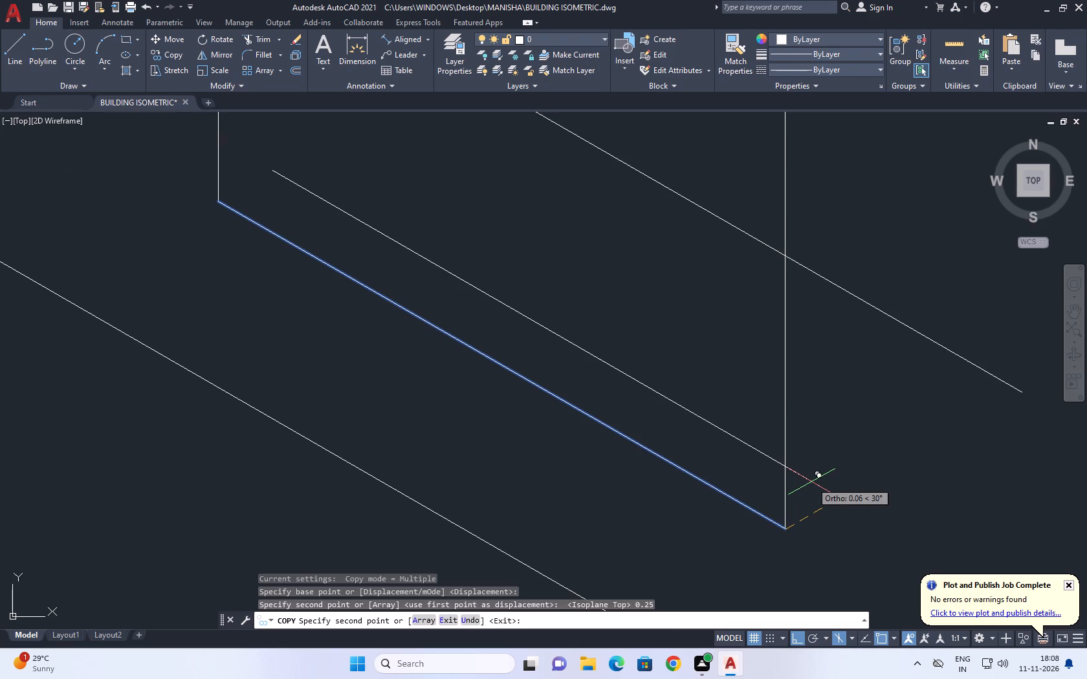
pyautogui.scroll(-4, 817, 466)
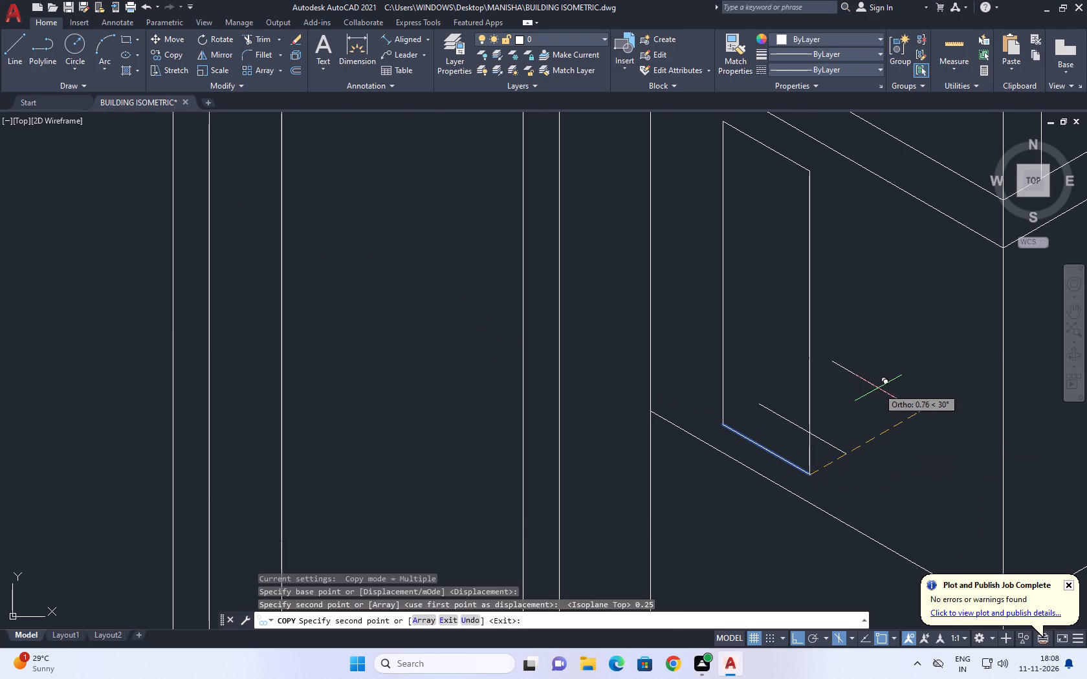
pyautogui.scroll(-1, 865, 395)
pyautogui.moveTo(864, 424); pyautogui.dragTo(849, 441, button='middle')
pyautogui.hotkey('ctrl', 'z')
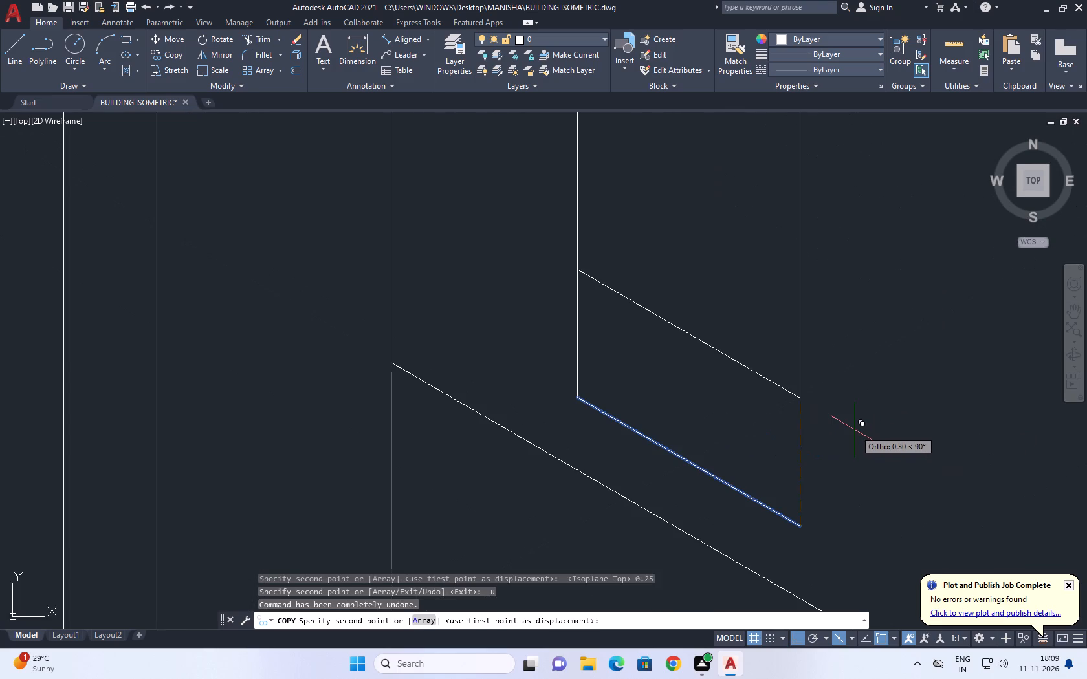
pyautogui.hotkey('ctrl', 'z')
# Copy the opening's bottom edge to a point slightly above it on the second side, and once more farther along the 30° direction.
pyautogui.press('F5')
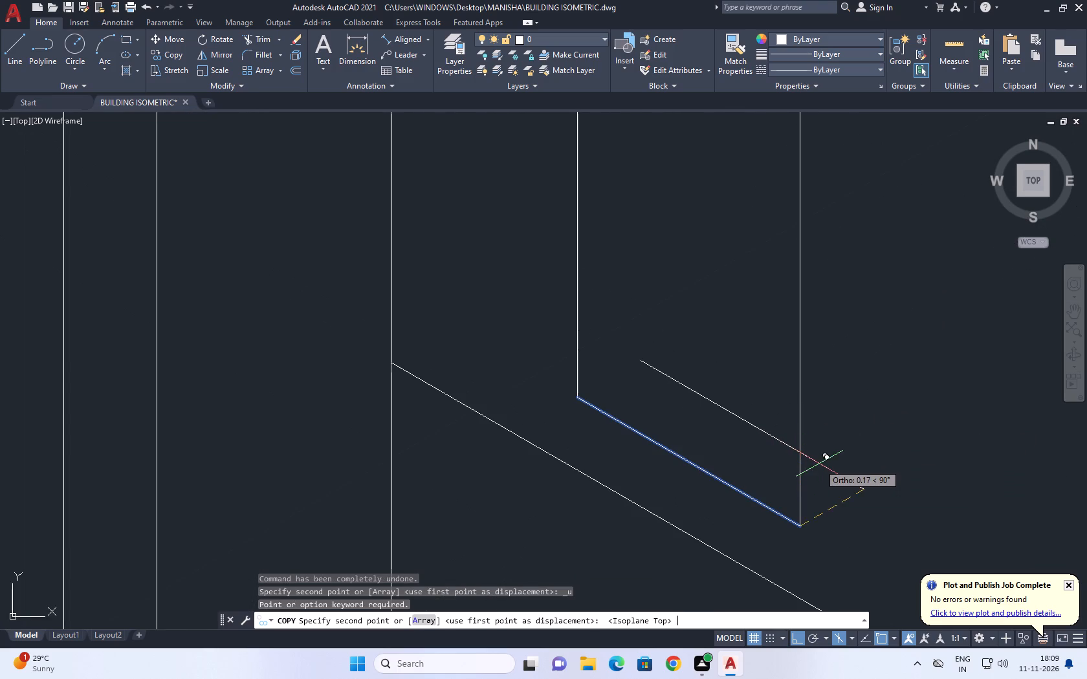
pyautogui.scroll(2, 816, 488)
pyautogui.moveTo(785, 510); pyautogui.dragTo(808, 363, button='middle')
pyautogui.scroll(-3, 811, 361)
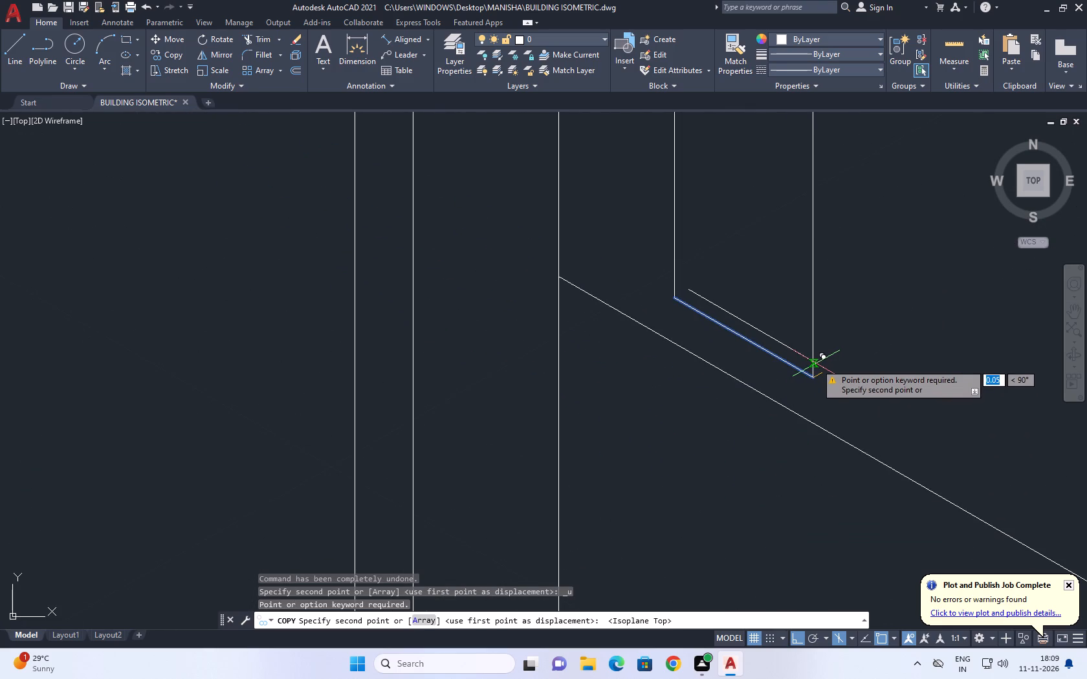
pyautogui.click(820, 359)
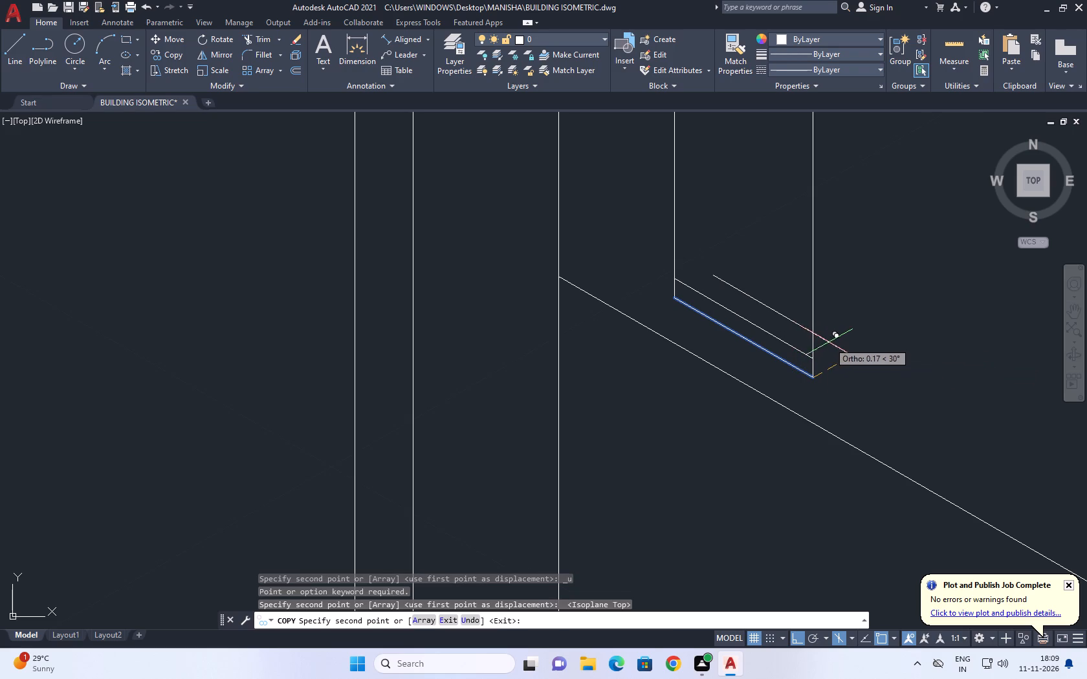
pyautogui.scroll(1, 831, 343)
pyautogui.click(863, 358)
pyautogui.rightClick(850, 277)
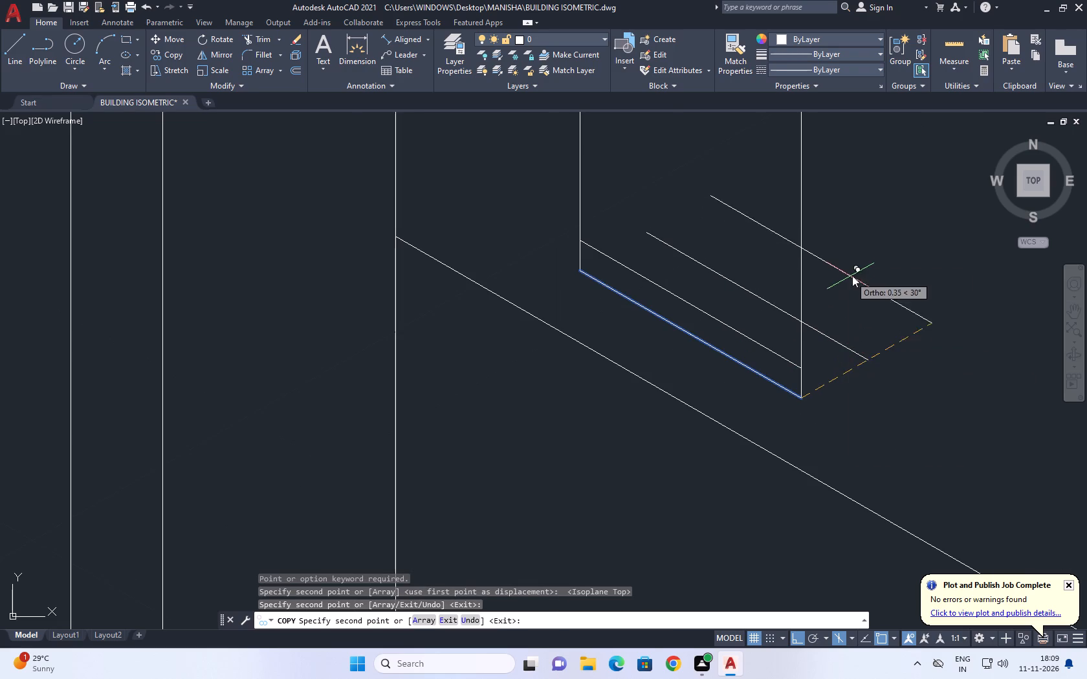
pyautogui.click(886, 294)
pyautogui.scroll(1, 802, 367)
pyautogui.click(793, 363)
pyautogui.moveTo(663, 296); pyautogui.dragTo(692, 358, button='middle')
pyautogui.rightClick(669, 258)
pyautogui.click(737, 475)
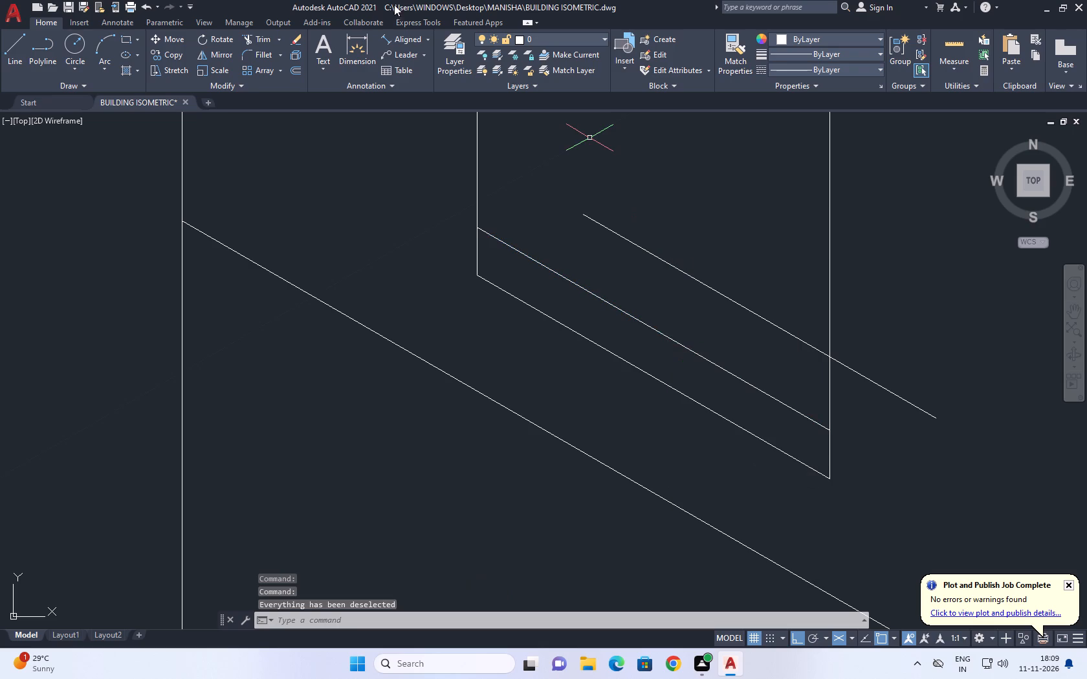
# Draw a short 30° line from the first side's bottom corner, extending past the nearer copied edge.
pyautogui.click(6, 58)
pyautogui.scroll(2, 485, 263)
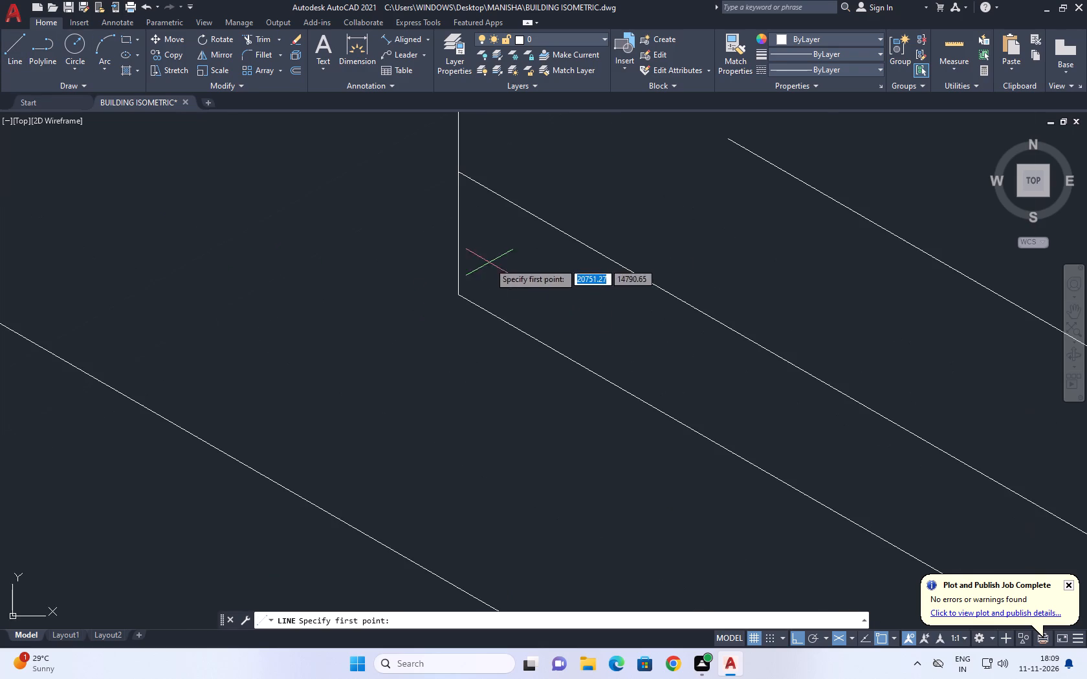
pyautogui.click(459, 295)
pyautogui.click(616, 206)
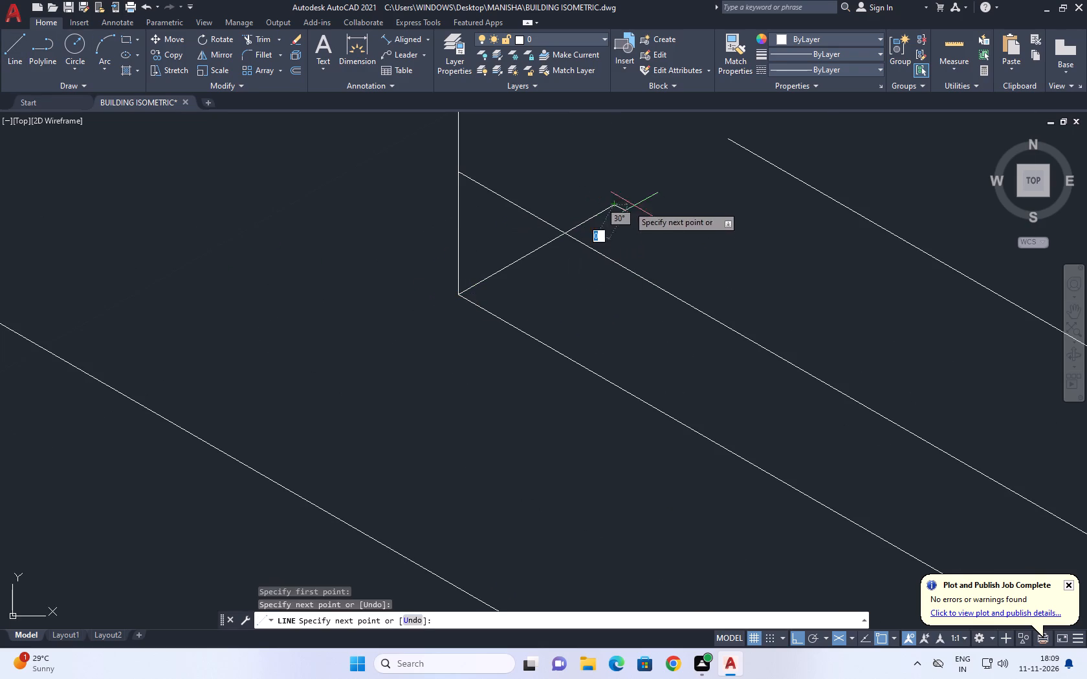
pyautogui.rightClick(643, 199)
pyautogui.click(691, 221)
pyautogui.scroll(-4, 589, 230)
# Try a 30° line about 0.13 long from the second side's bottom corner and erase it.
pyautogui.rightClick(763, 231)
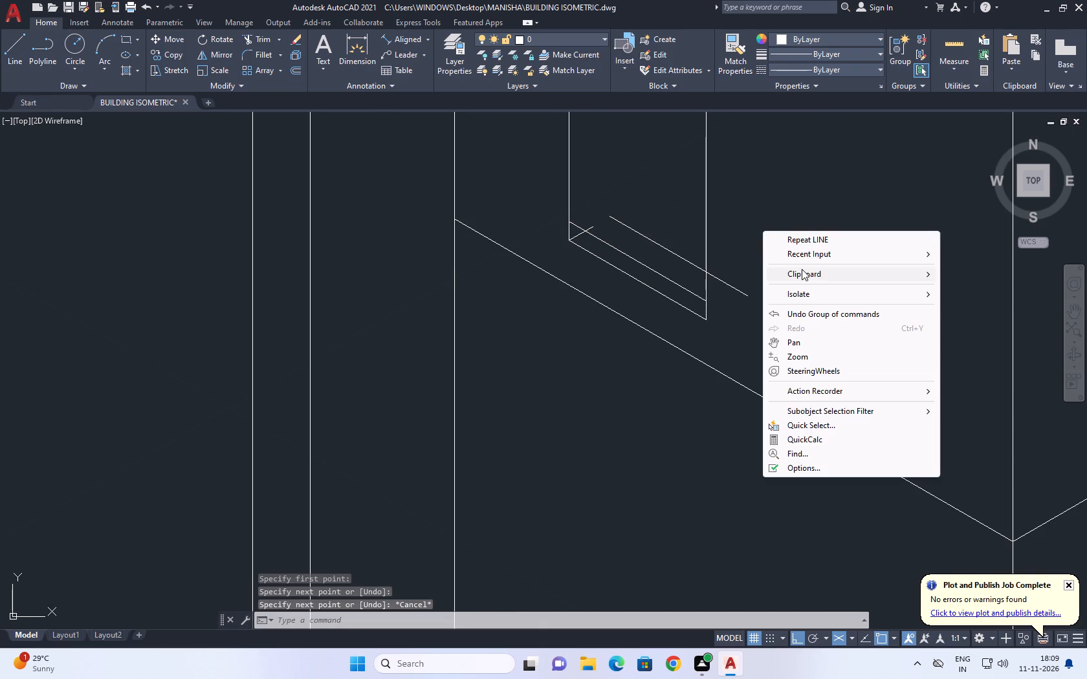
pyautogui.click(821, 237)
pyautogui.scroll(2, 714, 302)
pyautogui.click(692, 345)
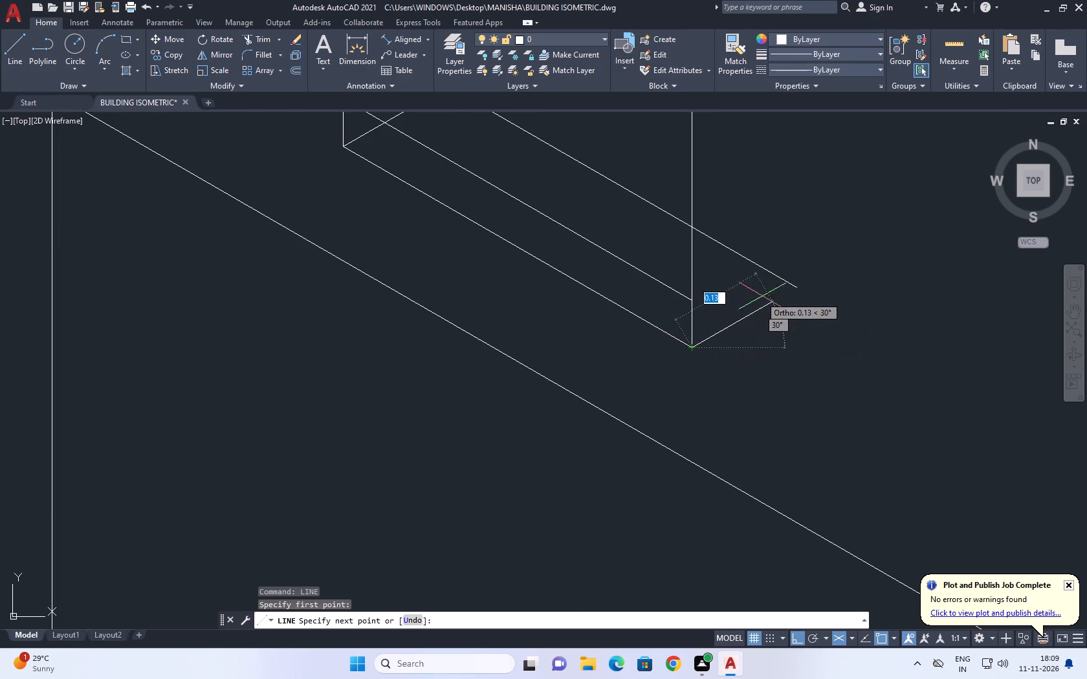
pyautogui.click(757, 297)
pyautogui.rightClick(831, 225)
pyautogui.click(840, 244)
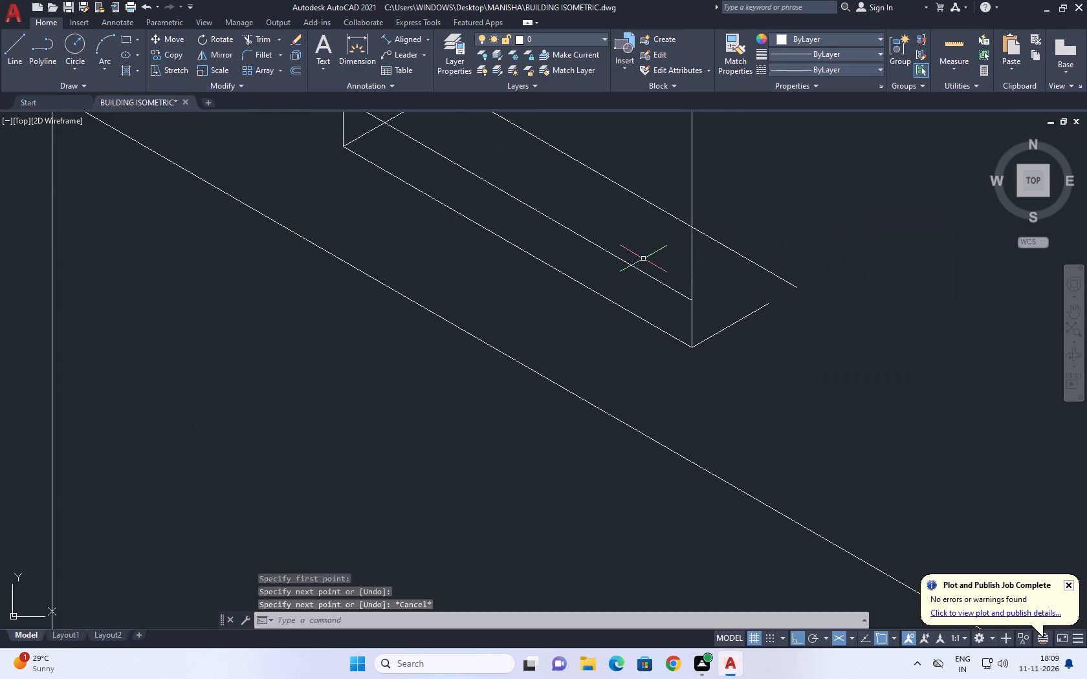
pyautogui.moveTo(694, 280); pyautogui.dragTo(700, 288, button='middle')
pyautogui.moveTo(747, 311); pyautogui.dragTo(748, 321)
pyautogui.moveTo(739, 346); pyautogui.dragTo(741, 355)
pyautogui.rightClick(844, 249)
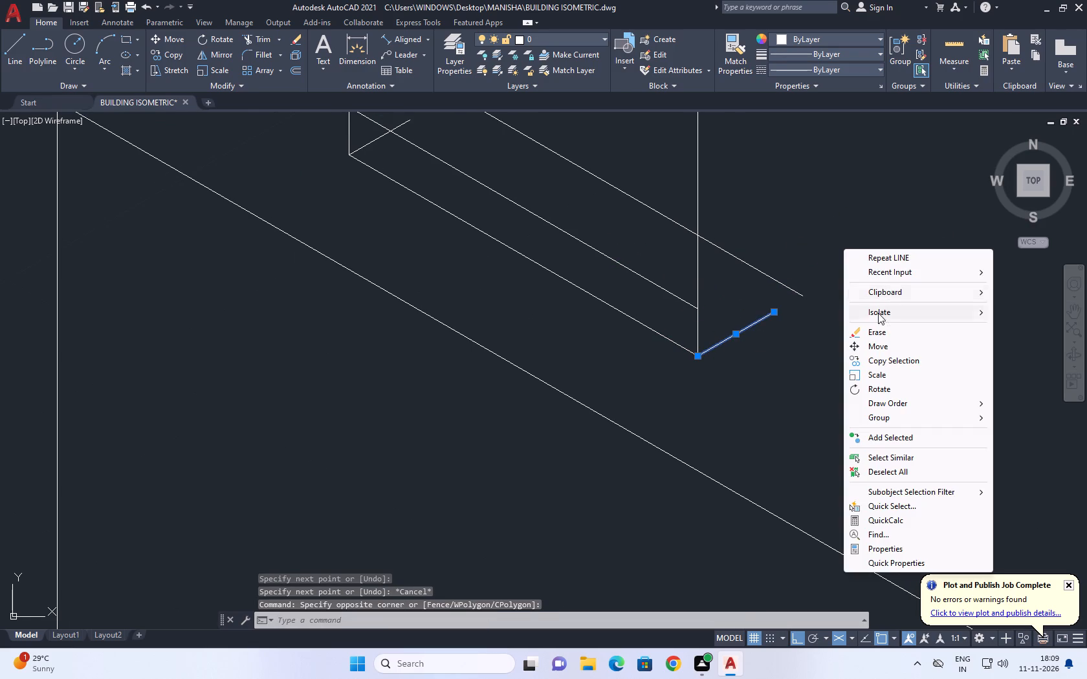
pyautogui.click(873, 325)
# Trim the short 30° line and the nearer copied edge so they end at their intersection.
pyautogui.moveTo(553, 225); pyautogui.dragTo(604, 296, button='middle')
pyautogui.click(260, 34)
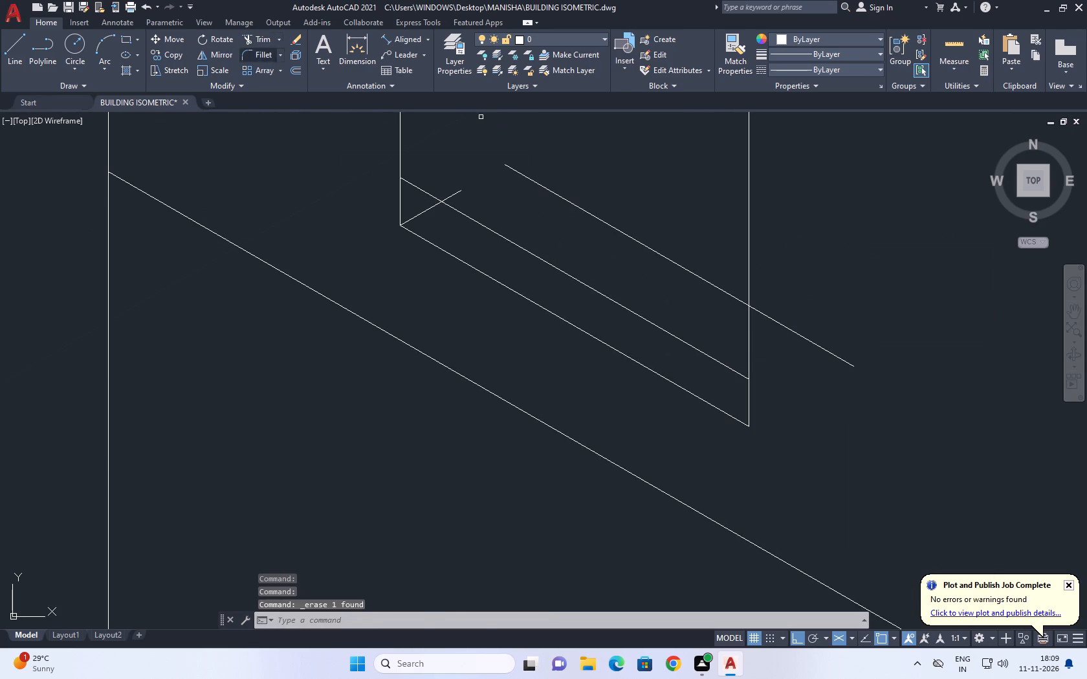
pyautogui.scroll(2, 413, 182)
pyautogui.click(428, 210)
pyautogui.click(534, 221)
pyautogui.rightClick(529, 193)
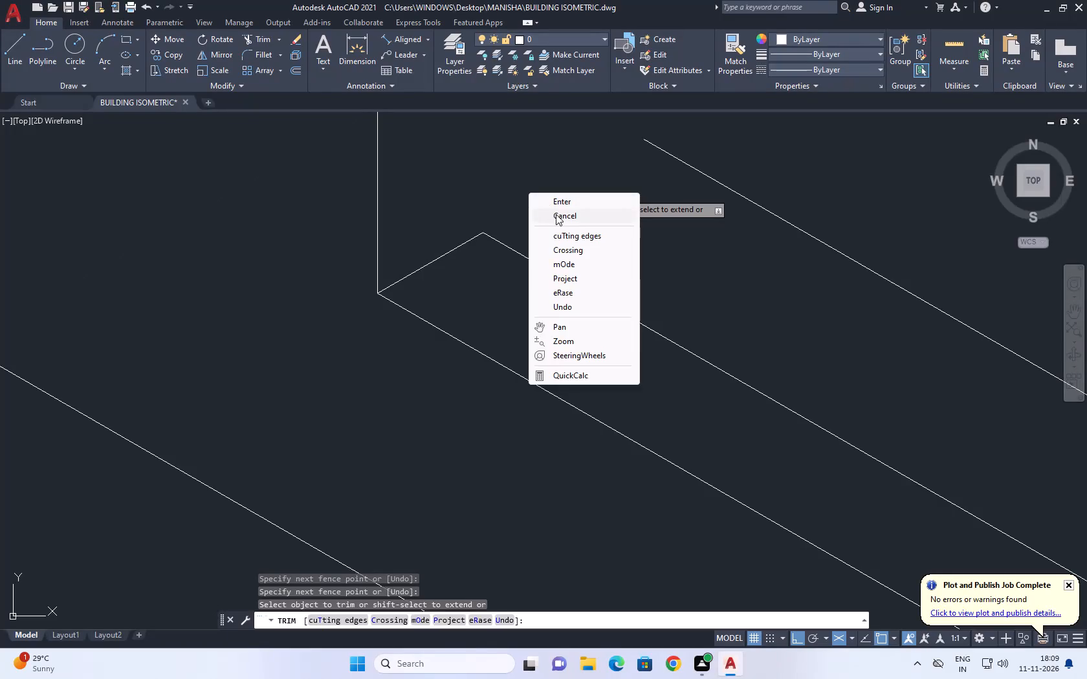
pyautogui.click(558, 213)
# Erase the farther copied edge that crosses the opening's second side.
pyautogui.scroll(-5, 561, 208)
pyautogui.moveTo(637, 235); pyautogui.dragTo(666, 259, button='middle')
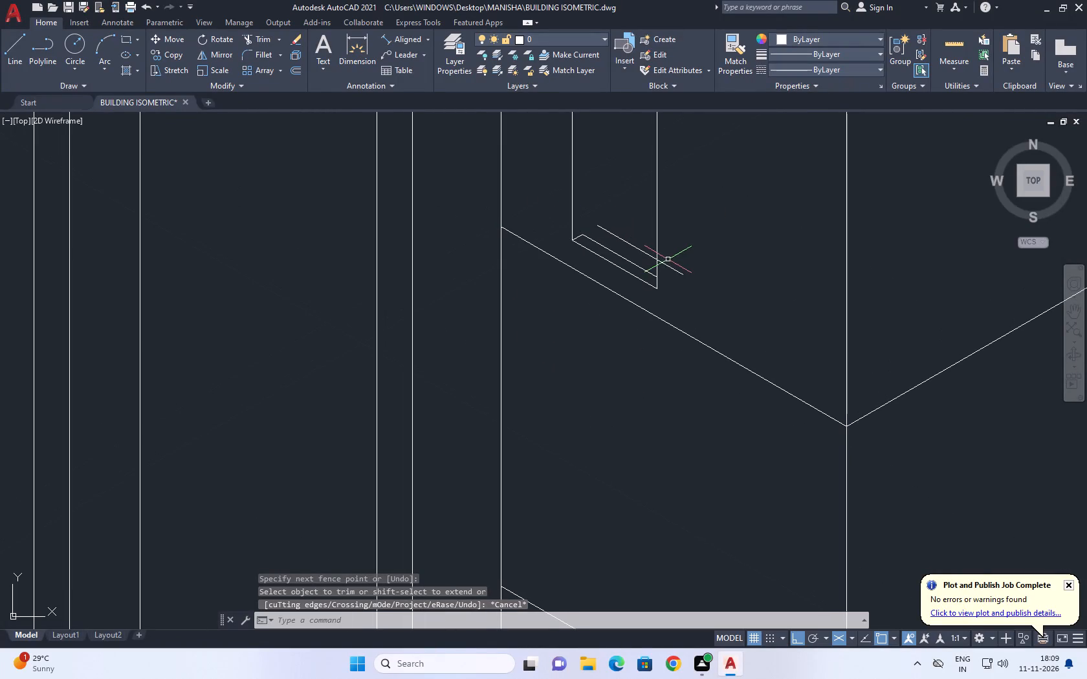
pyautogui.scroll(3, 661, 279)
pyautogui.moveTo(751, 230); pyautogui.dragTo(725, 256)
pyautogui.moveTo(712, 275); pyautogui.dragTo(697, 301)
pyautogui.moveTo(704, 218); pyautogui.dragTo(698, 191, button='right')
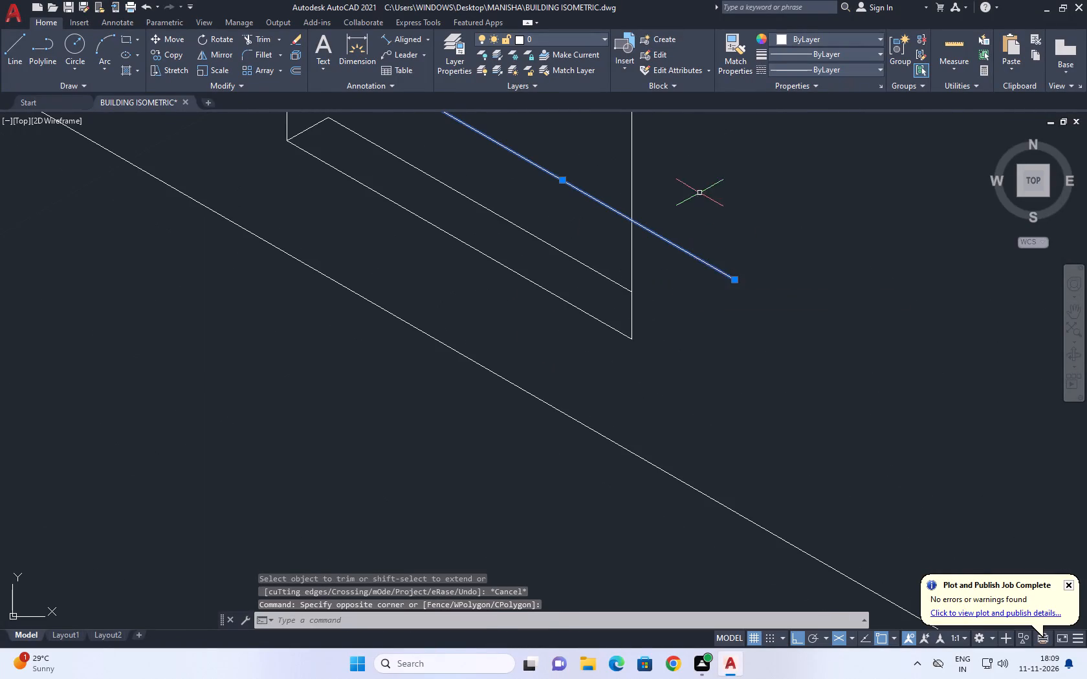
pyautogui.moveTo(698, 191); pyautogui.dragTo(697, 189, button='right')
pyautogui.click(741, 272)
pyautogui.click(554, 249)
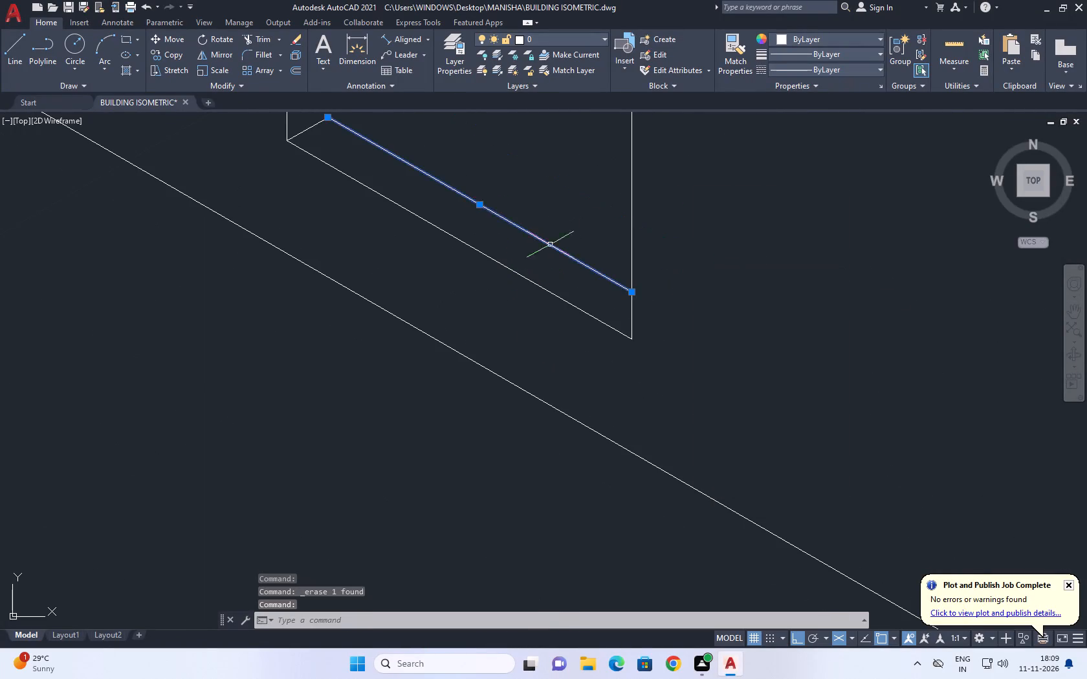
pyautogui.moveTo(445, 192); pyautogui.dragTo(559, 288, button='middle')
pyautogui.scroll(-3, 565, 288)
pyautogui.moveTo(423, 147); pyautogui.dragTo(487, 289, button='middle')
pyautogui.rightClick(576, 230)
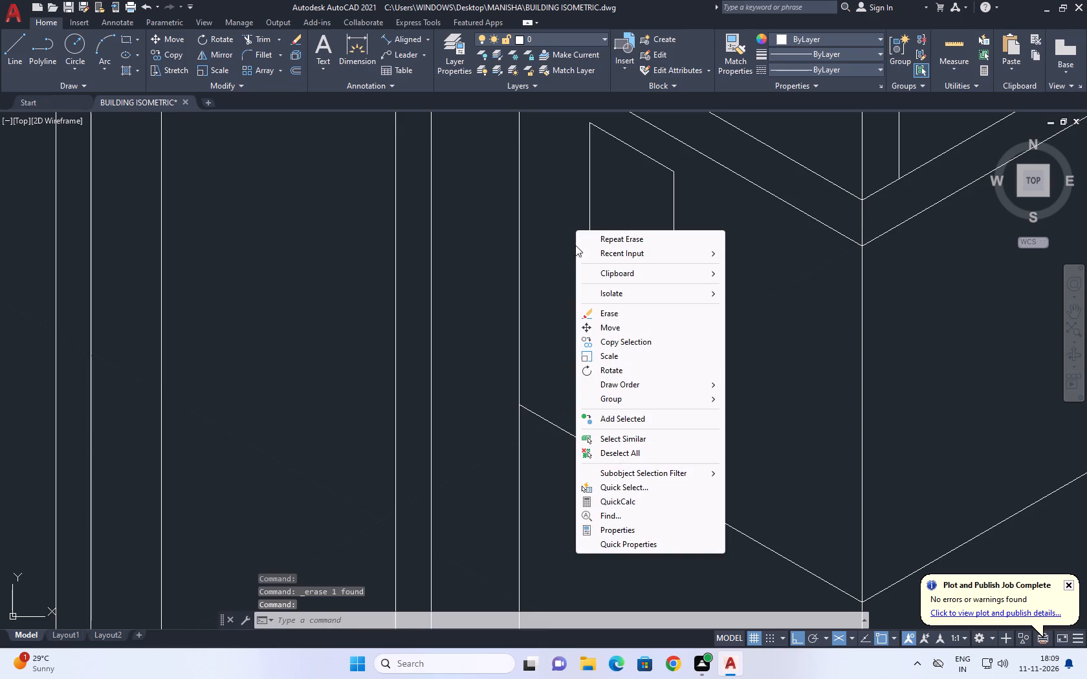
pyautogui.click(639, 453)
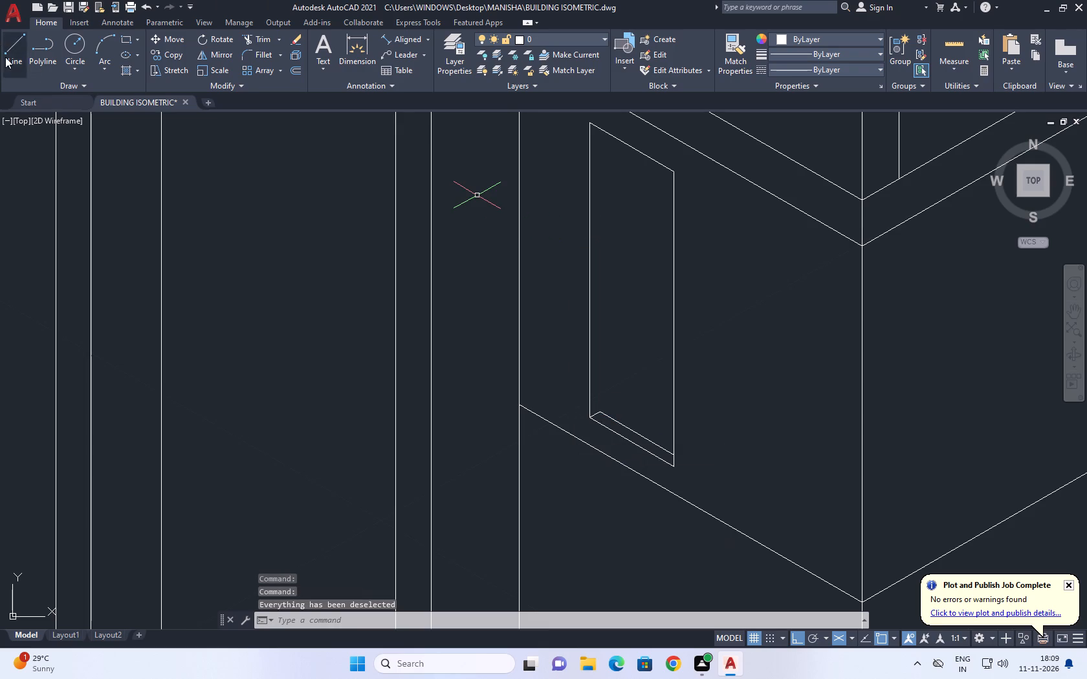
# Draw a vertical line from the inner bottom corner of the opening up past its top edge.
pyautogui.click(5, 56)
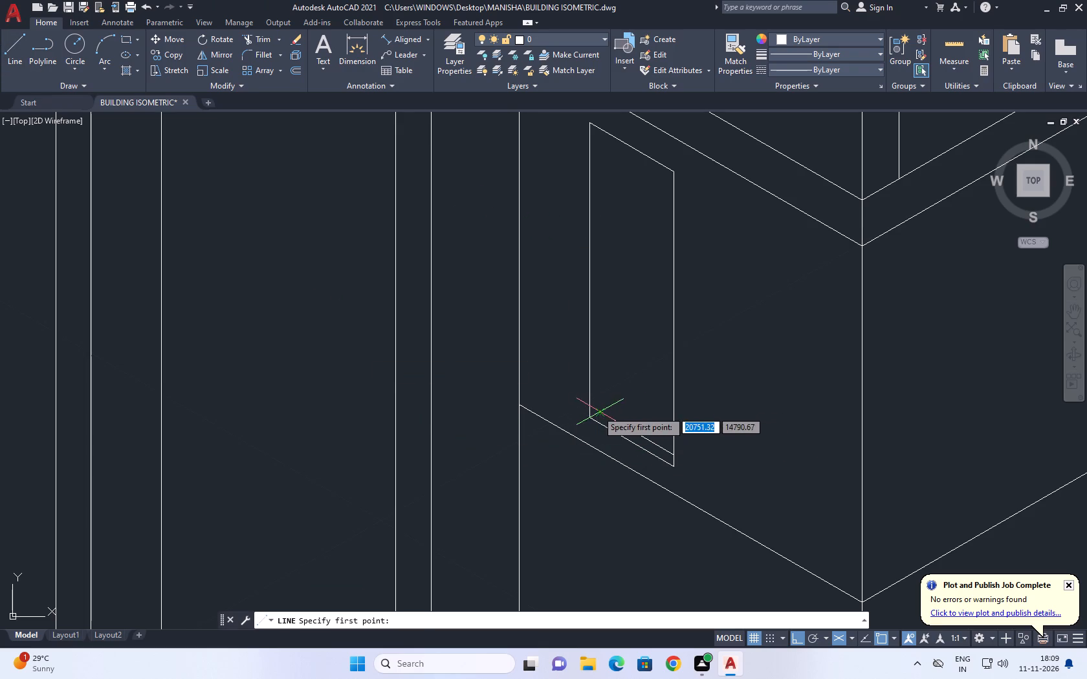
pyautogui.moveTo(597, 411); pyautogui.dragTo(597, 418)
pyautogui.moveTo(612, 224); pyautogui.dragTo(622, 324, button='middle')
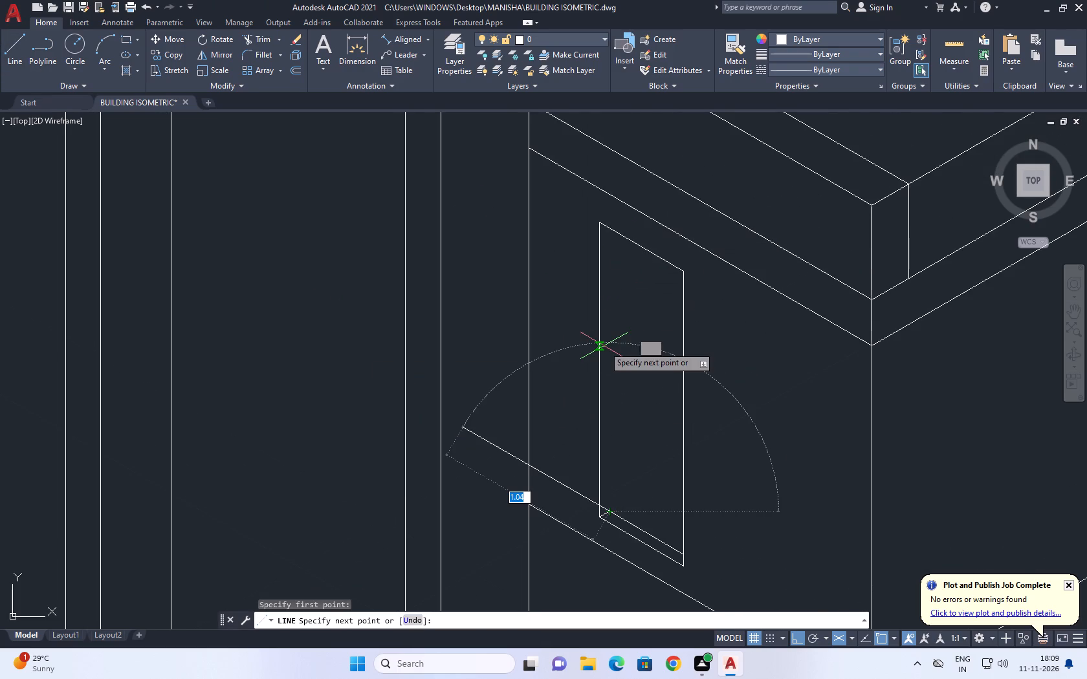
pyautogui.press('F5')
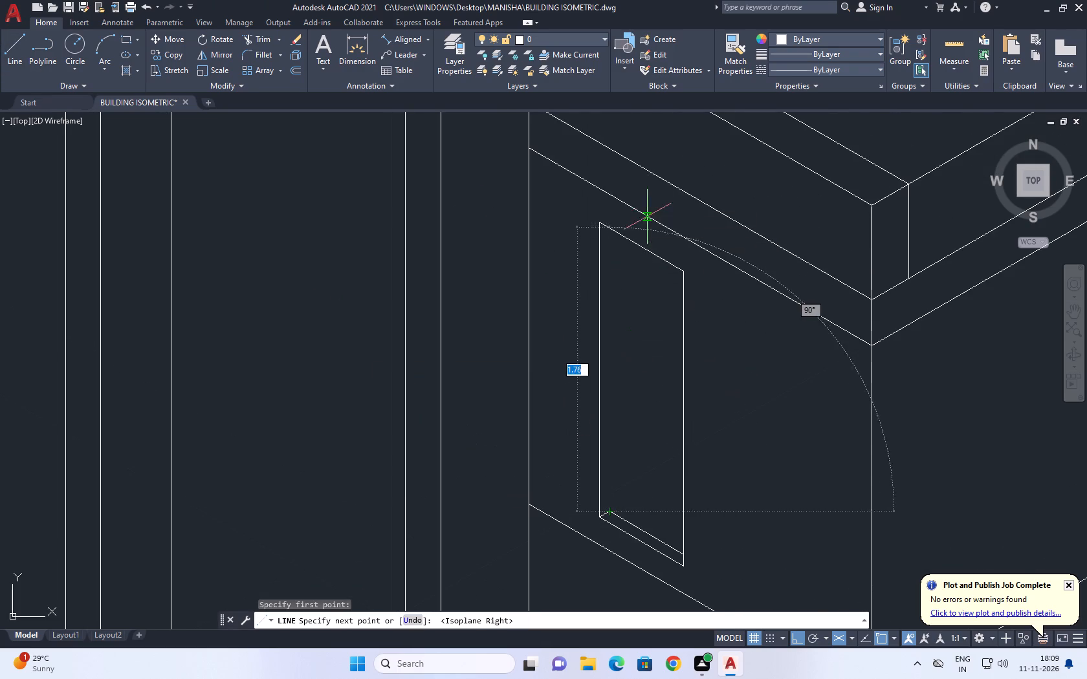
pyautogui.scroll(4, 628, 233)
pyautogui.moveTo(565, 179); pyautogui.dragTo(564, 189)
pyautogui.rightClick(617, 220)
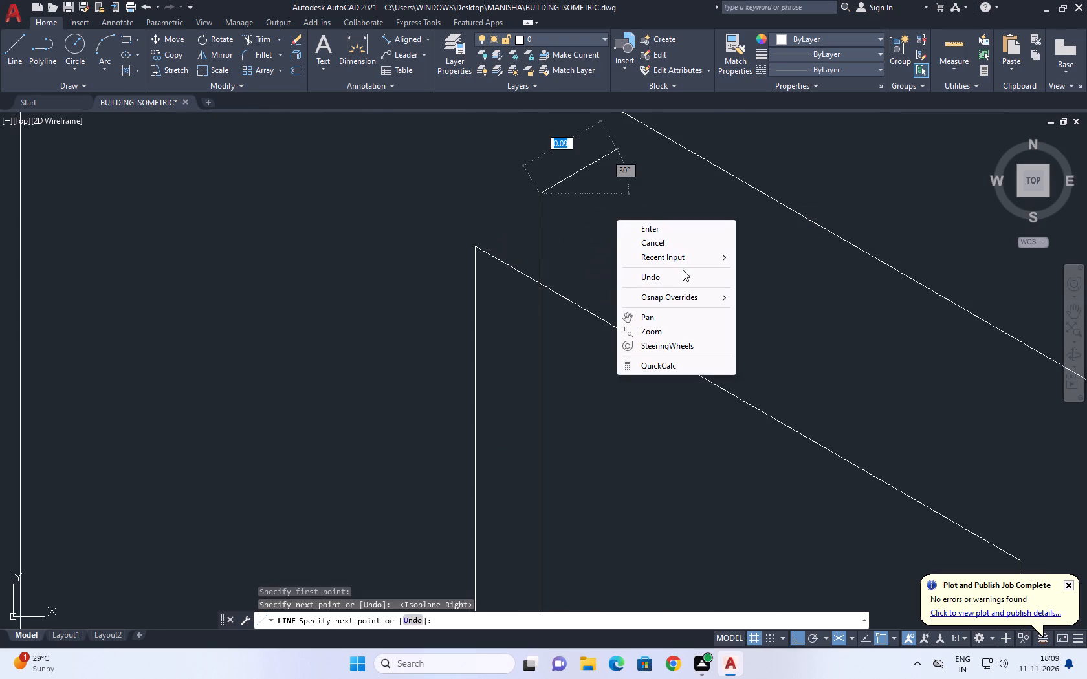
pyautogui.click(657, 244)
# Trim the part of the inner vertical line that extends above the opening's top edge.
pyautogui.click(256, 39)
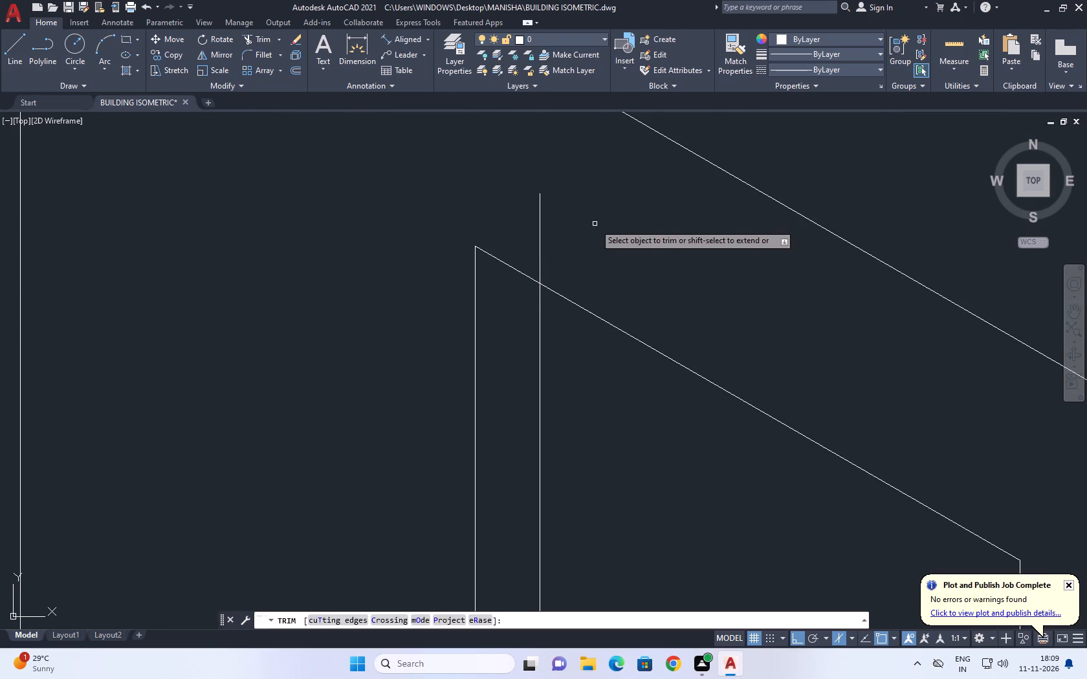
pyautogui.click(595, 224)
pyautogui.moveTo(526, 200); pyautogui.dragTo(457, 211)
pyautogui.rightClick(580, 212)
pyautogui.click(617, 227)
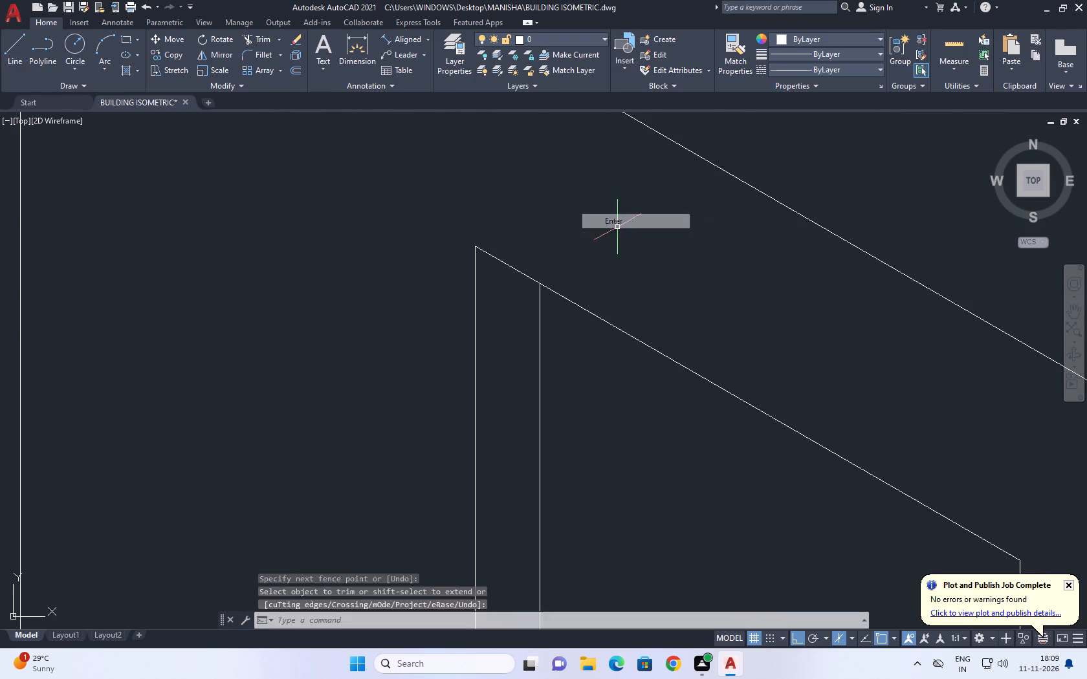
# Copy the opening's inner sloped bottom line about 0.01 toward the wall face along the 30° depth line.
pyautogui.scroll(-5, 602, 233)
pyautogui.moveTo(569, 454); pyautogui.dragTo(660, 448, button='middle')
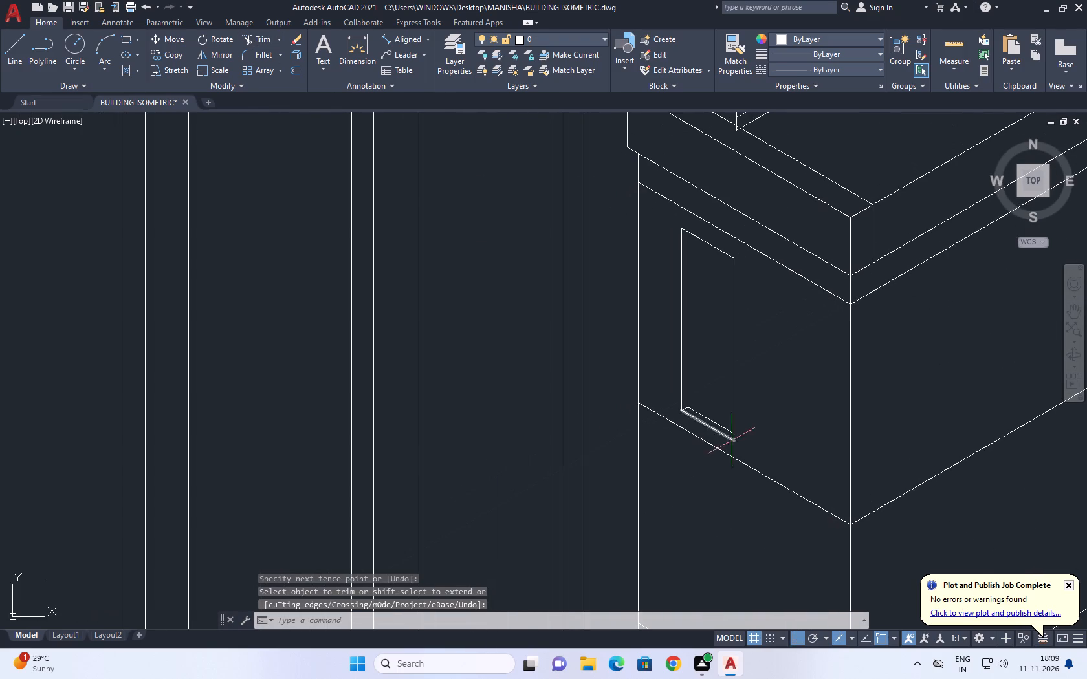
pyautogui.scroll(4, 676, 422)
pyautogui.click(740, 378)
pyautogui.click(721, 398)
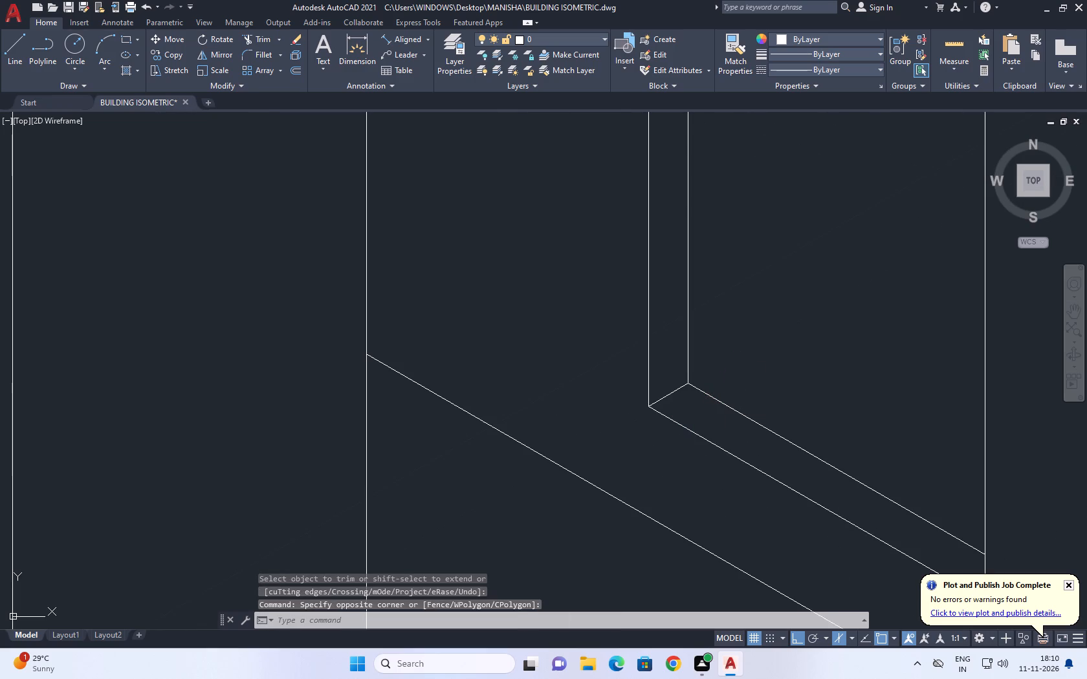
pyautogui.click(721, 402)
pyautogui.click(172, 54)
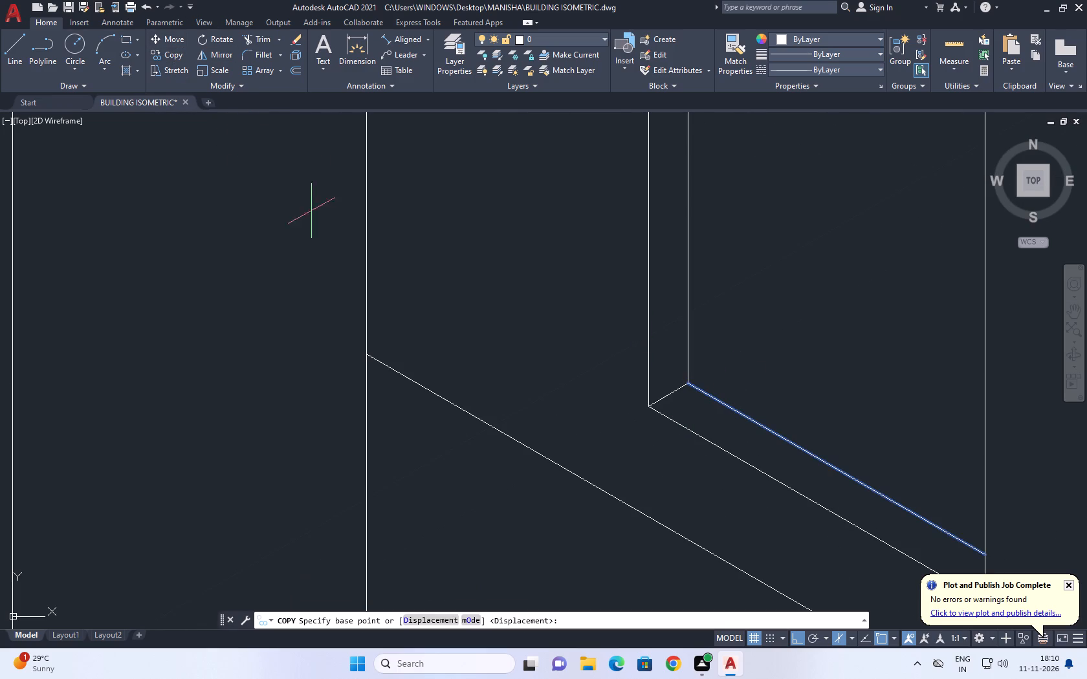
pyautogui.scroll(3, 661, 366)
pyautogui.click(734, 405)
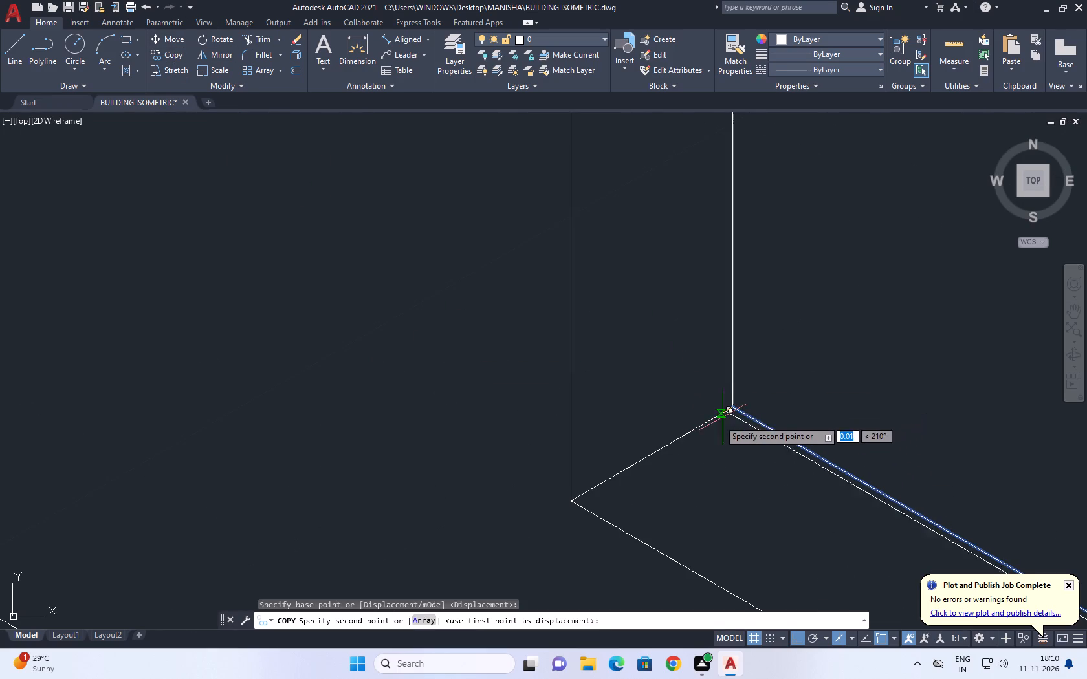
pyautogui.click(703, 427)
pyautogui.rightClick(820, 334)
pyautogui.click(835, 356)
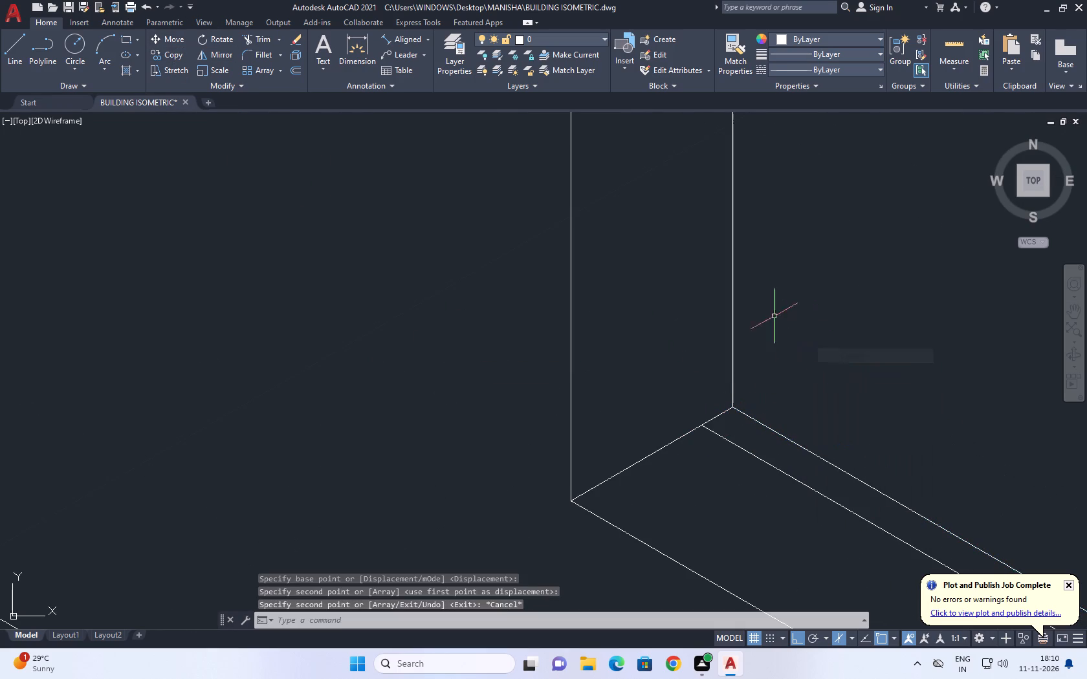
# Copy the opening's inner vertical line from the inner bottom corner to the start of the copied sloped line.
pyautogui.click(768, 300)
pyautogui.click(701, 328)
pyautogui.click(173, 54)
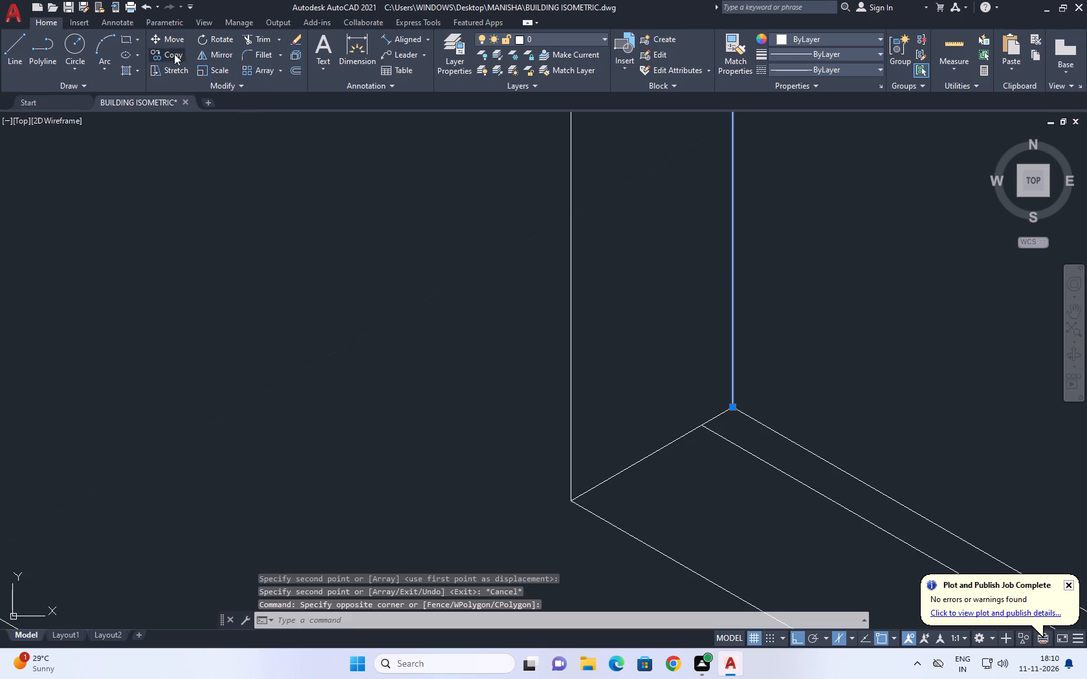
pyautogui.moveTo(769, 466); pyautogui.dragTo(733, 383, button='middle')
pyautogui.scroll(1, 692, 336)
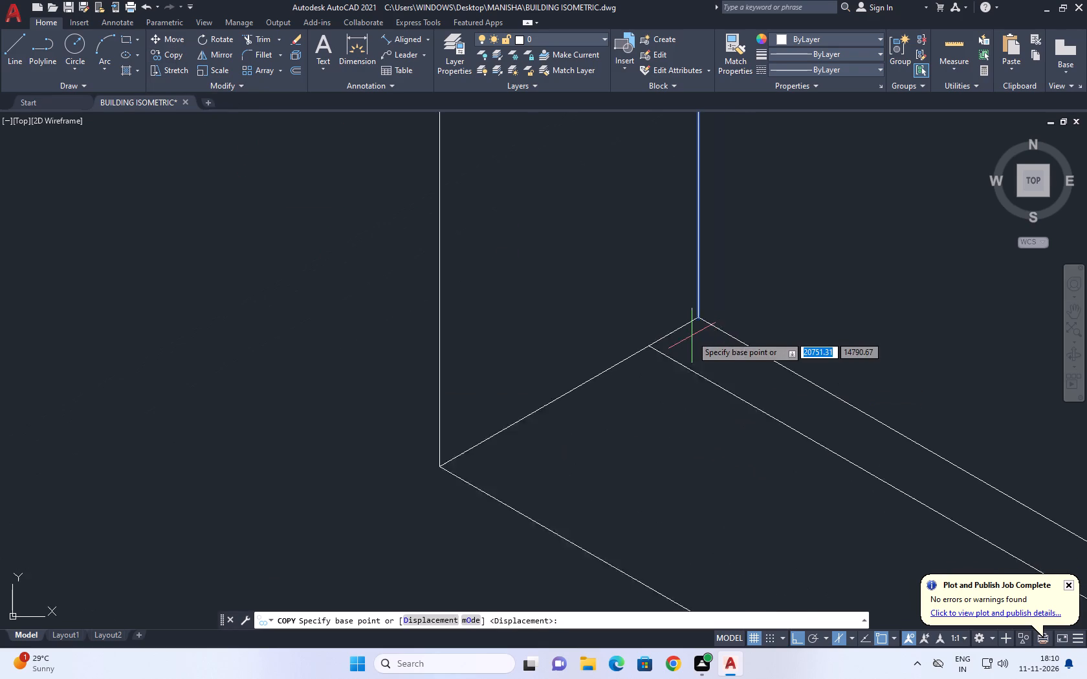
pyautogui.scroll(1, 692, 336)
pyautogui.click(699, 307)
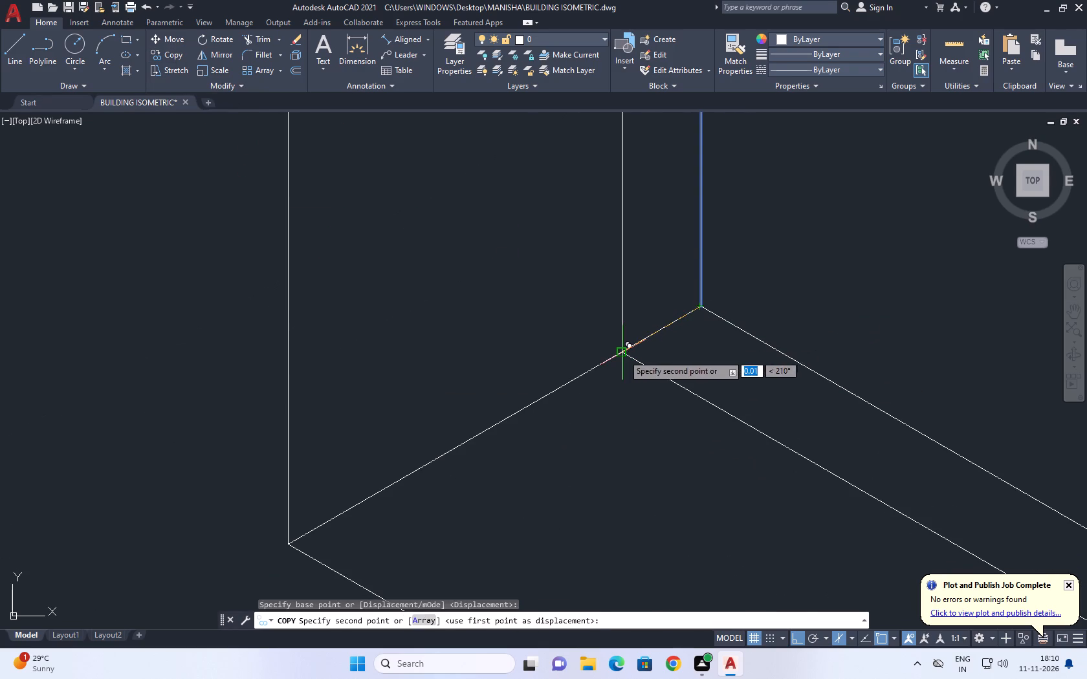
pyautogui.moveTo(618, 352); pyautogui.dragTo(619, 358)
pyautogui.moveTo(701, 318); pyautogui.dragTo(693, 328, button='right')
pyautogui.moveTo(742, 350); pyautogui.dragTo(734, 360)
pyautogui.scroll(-4, 617, 347)
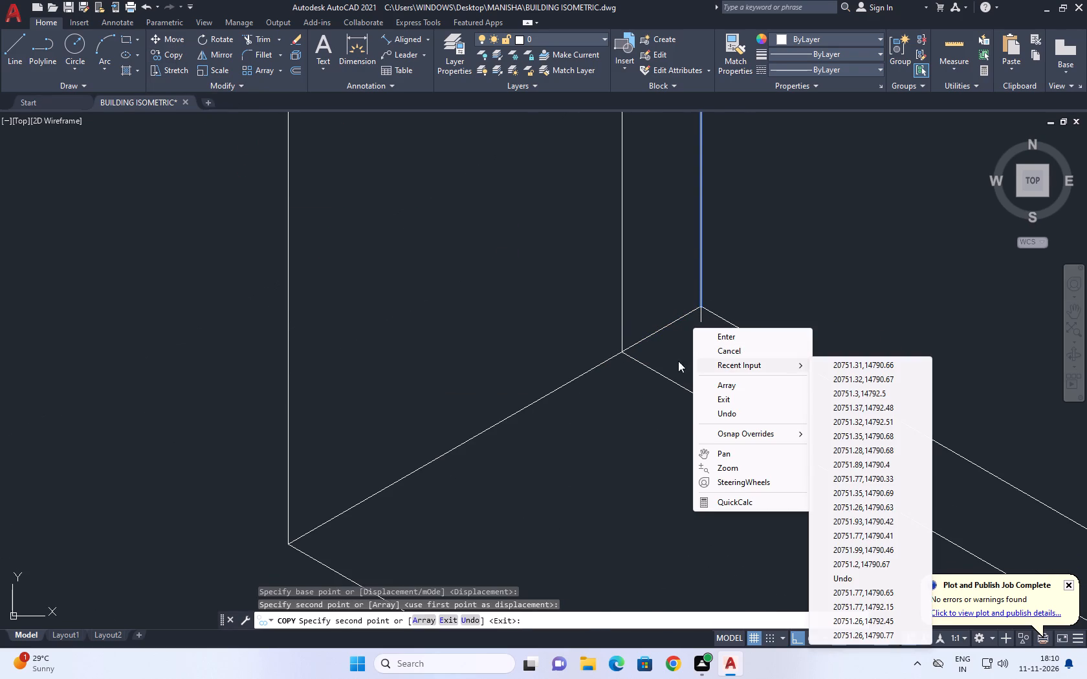
pyautogui.click(731, 343)
# Extend the copied sloped bottom line to the opening's second vertical side.
pyautogui.scroll(-9, 683, 352)
pyautogui.moveTo(711, 308); pyautogui.dragTo(728, 371, button='middle')
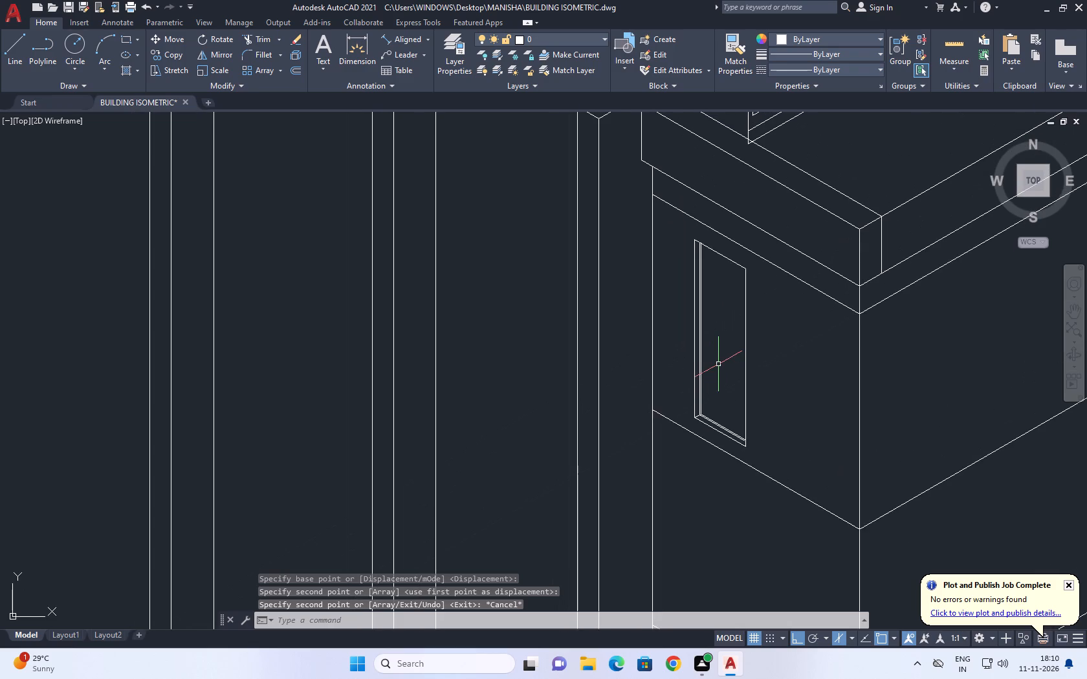
pyautogui.scroll(3, 749, 420)
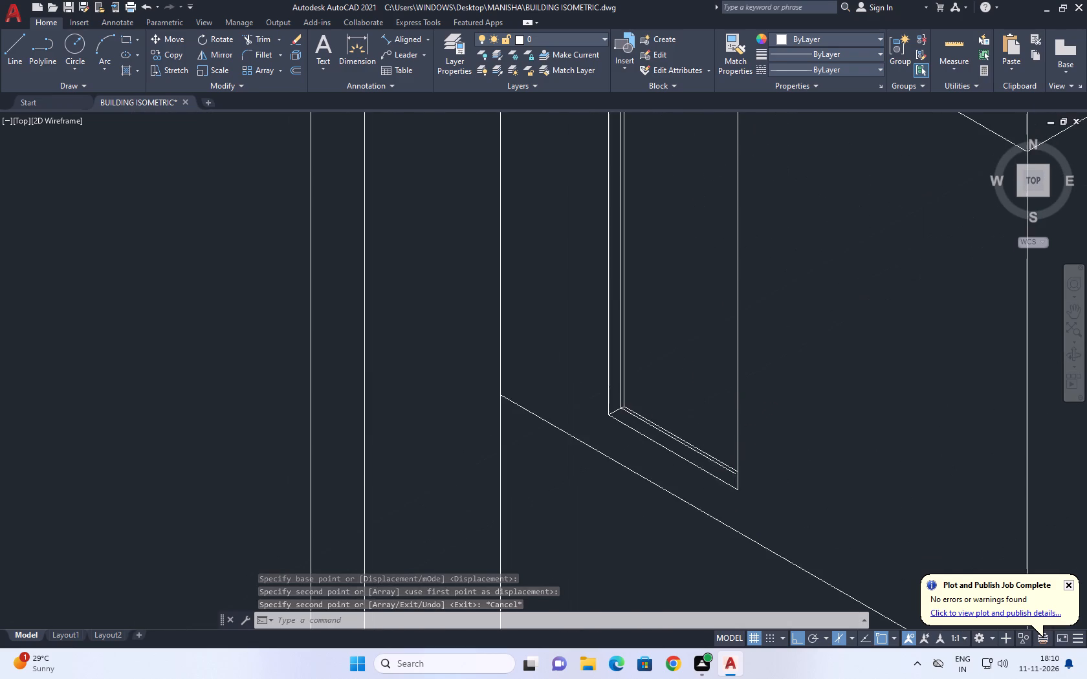
pyautogui.scroll(1, 734, 461)
pyautogui.moveTo(723, 497); pyautogui.dragTo(749, 431, button='middle')
pyautogui.write('EX')
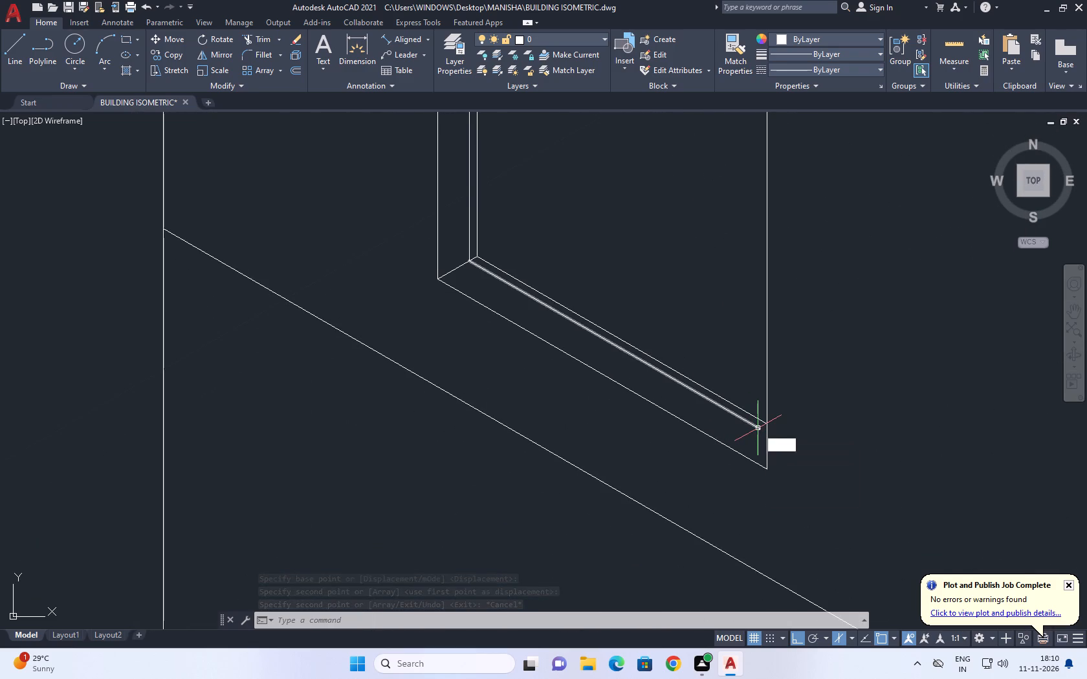
pyautogui.press('space')
pyautogui.click(759, 429)
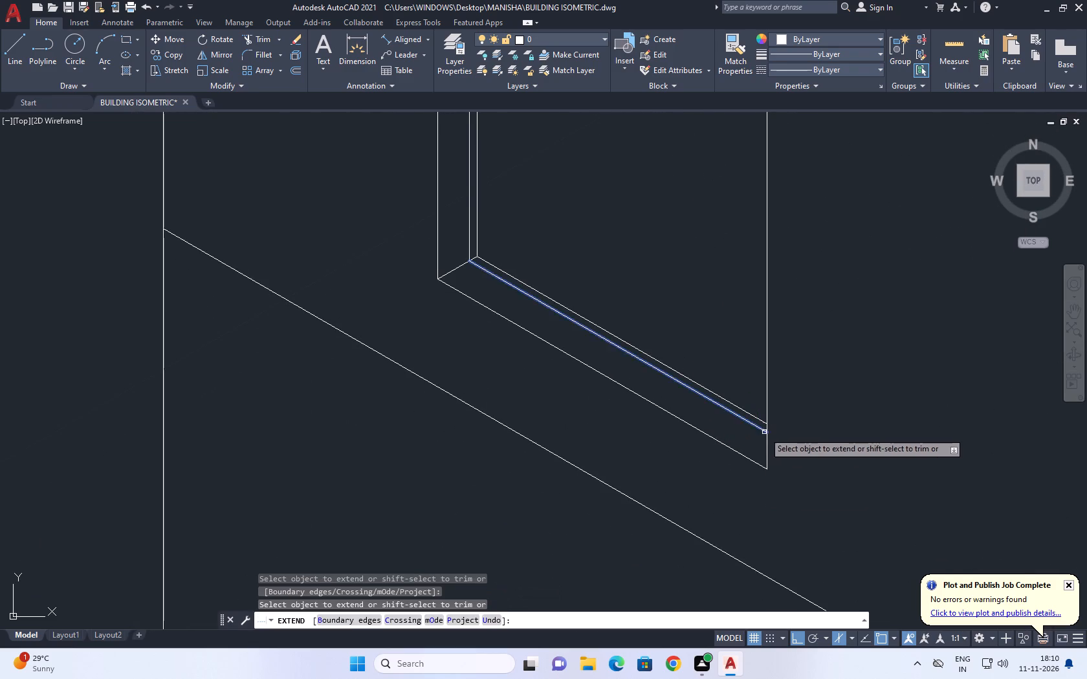
pyautogui.scroll(-2, 827, 385)
pyautogui.rightClick(833, 365)
pyautogui.click(870, 388)
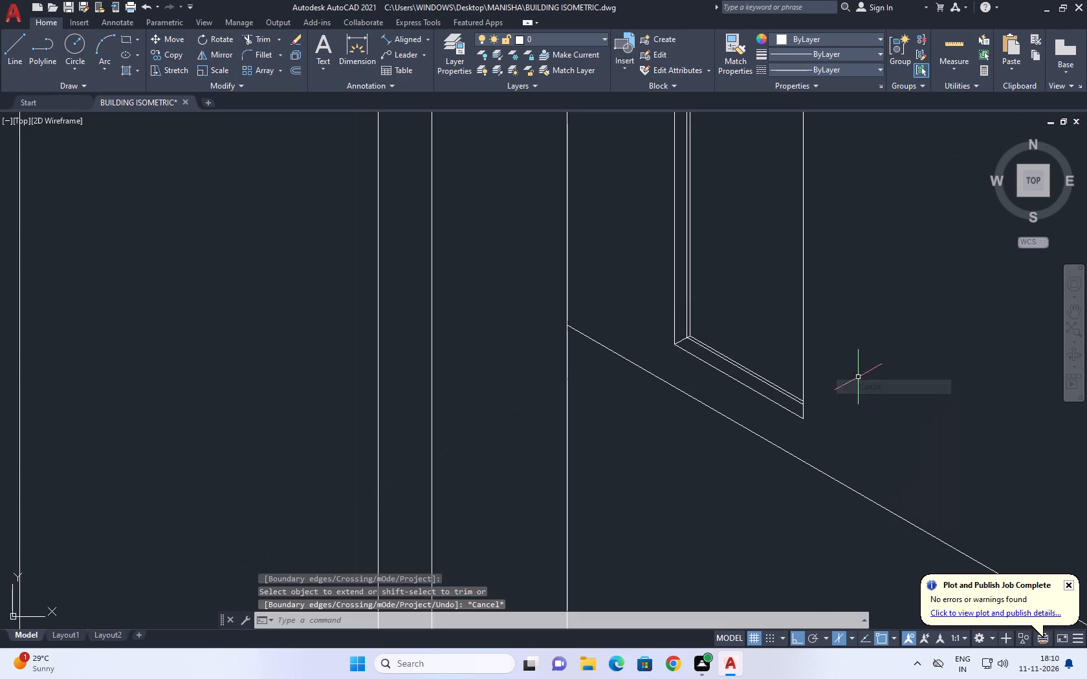
# Copy the opening's second vertical side 0.025 inward along the wall face on the left isoplane.
pyautogui.scroll(-3, 728, 415)
pyautogui.scroll(2, 739, 356)
pyautogui.doubleClick(746, 344)
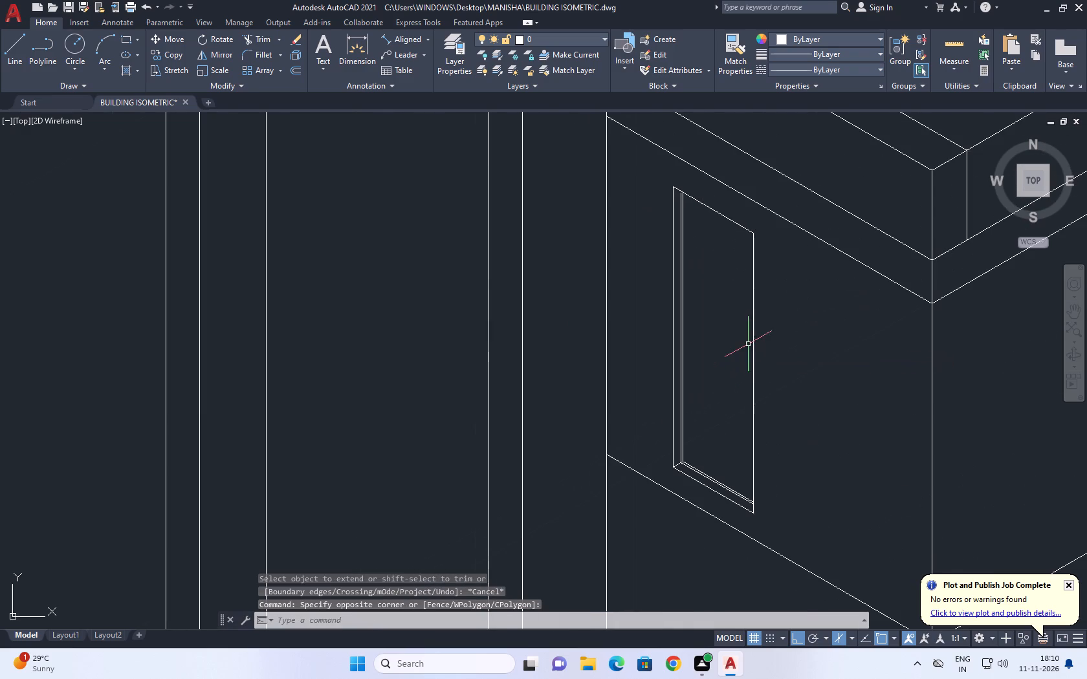
pyautogui.tripleClick(751, 343)
pyautogui.click(754, 350)
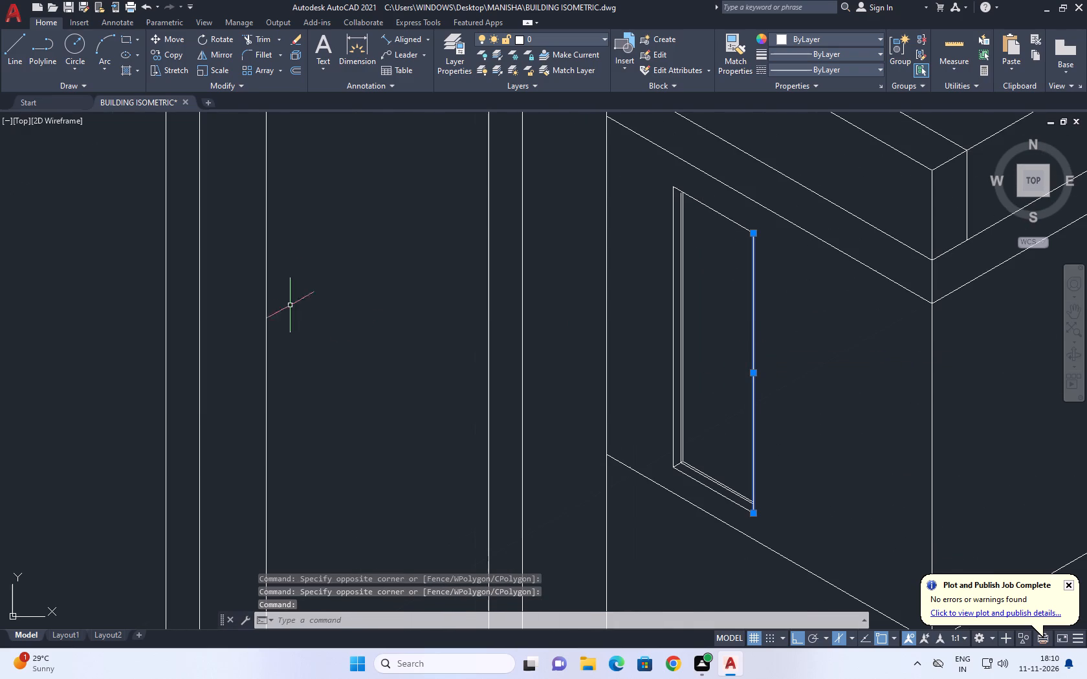
pyautogui.click(175, 50)
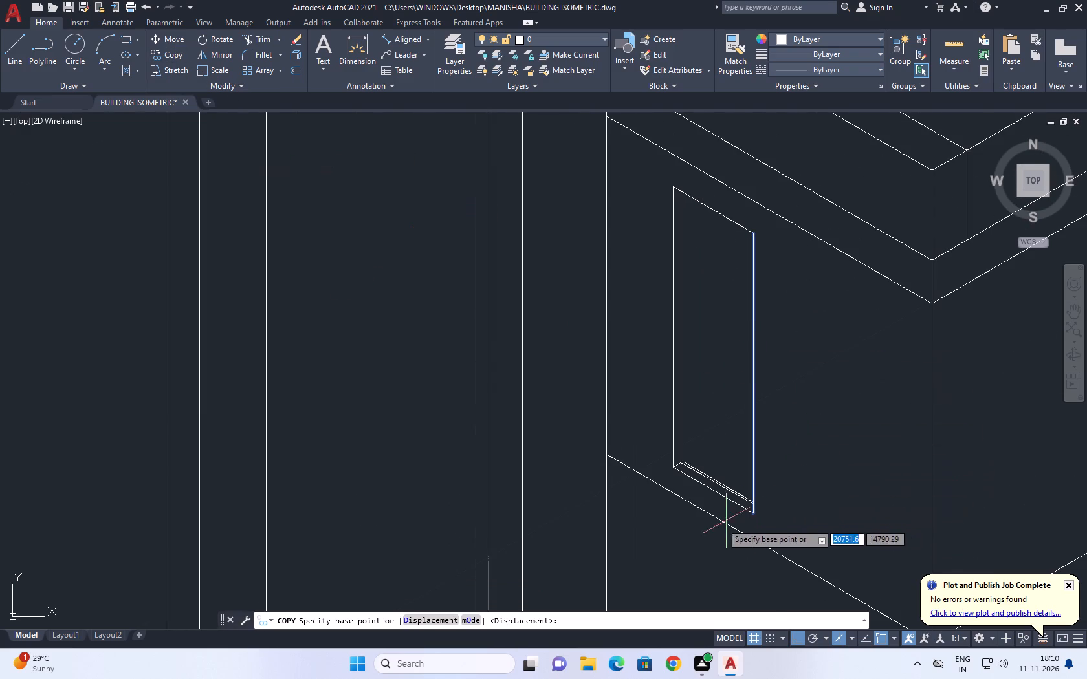
pyautogui.scroll(4, 716, 523)
pyautogui.click(782, 482)
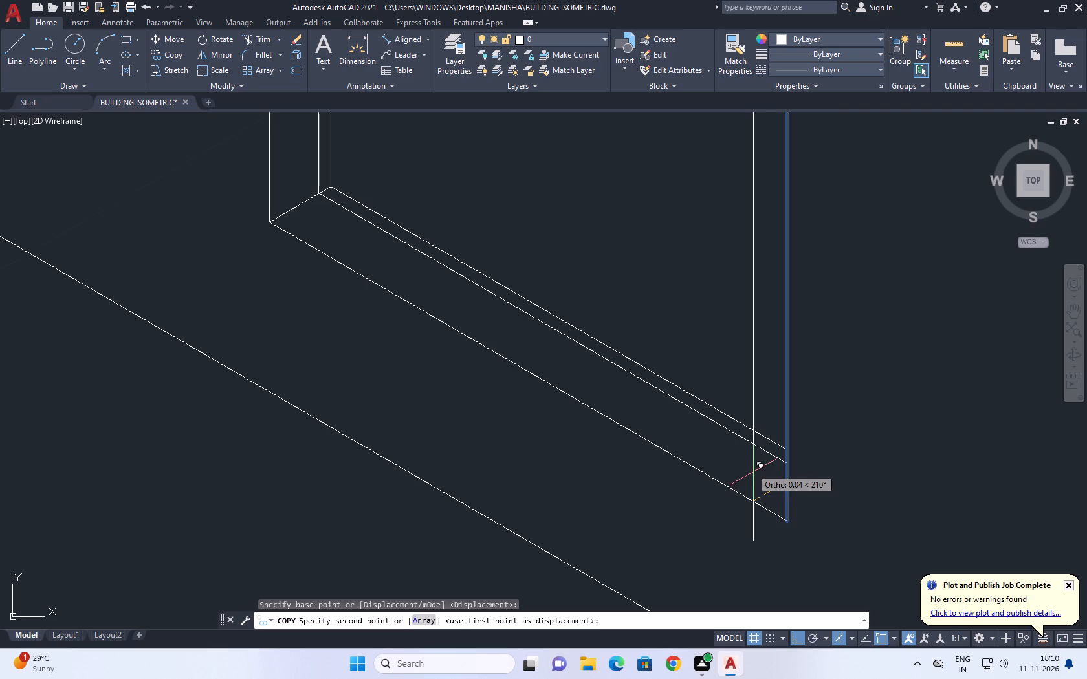
pyautogui.press('F5')
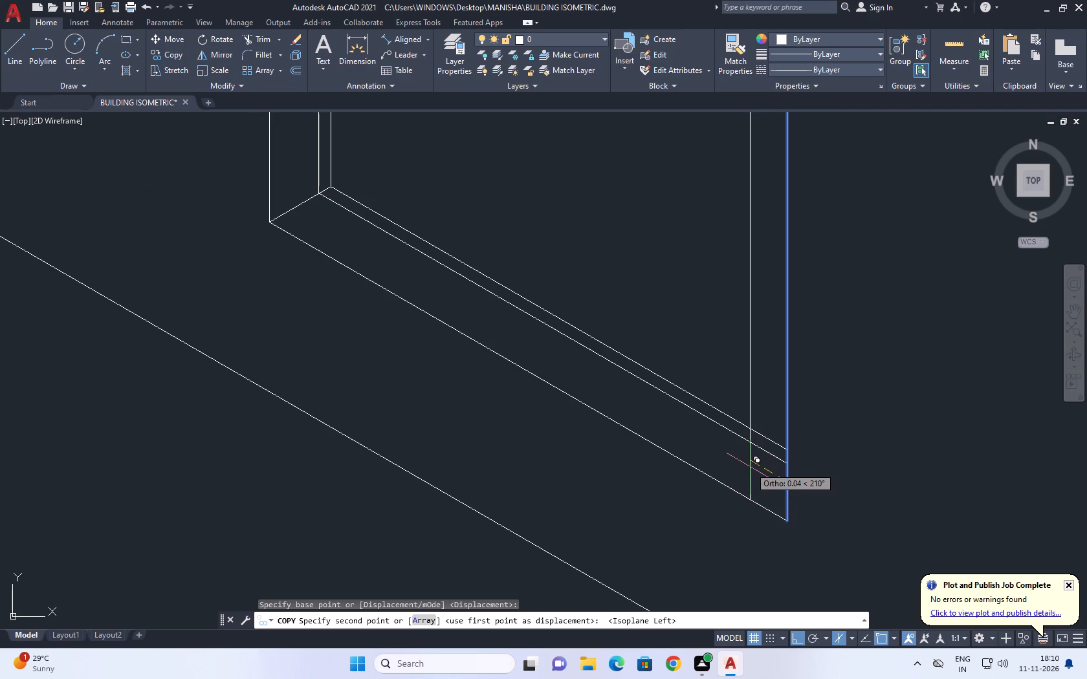
pyautogui.write('0.01')
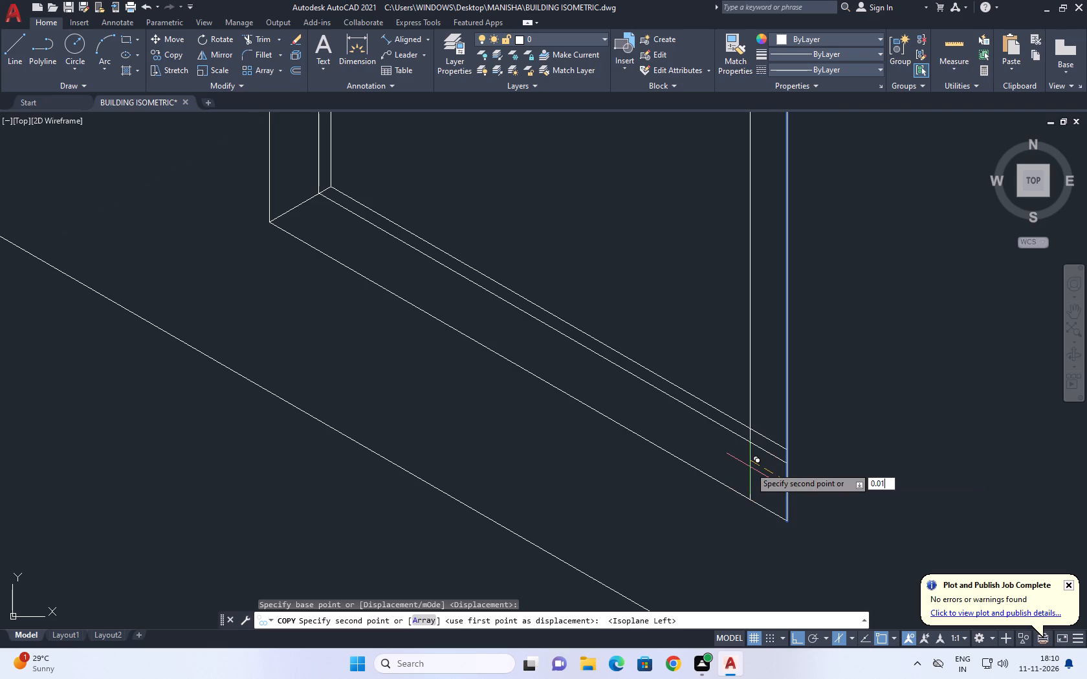
pyautogui.press('BackSpace')
pyautogui.write('25')
pyautogui.press('Return')
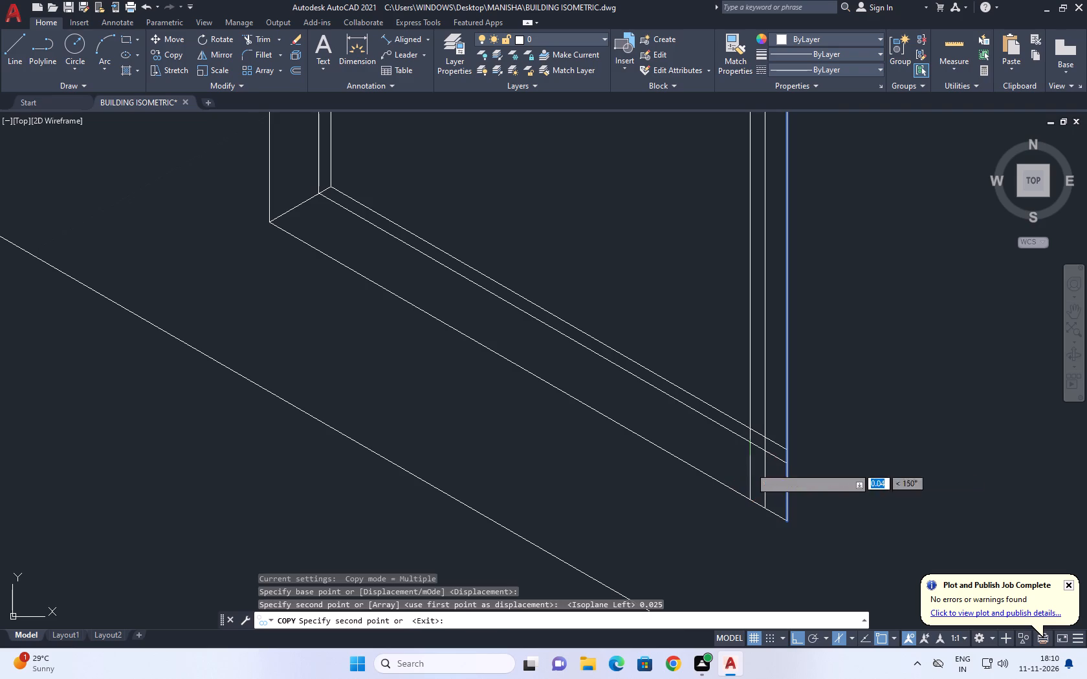
pyautogui.scroll(-3, 842, 459)
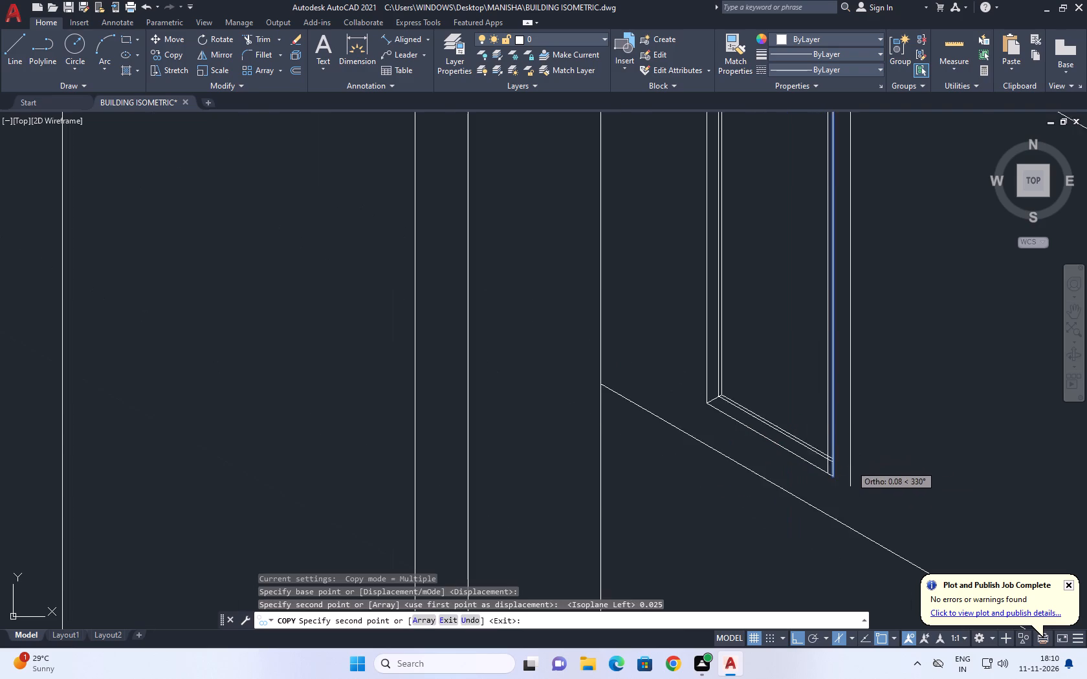
pyautogui.scroll(-1, 855, 469)
pyautogui.rightClick(904, 441)
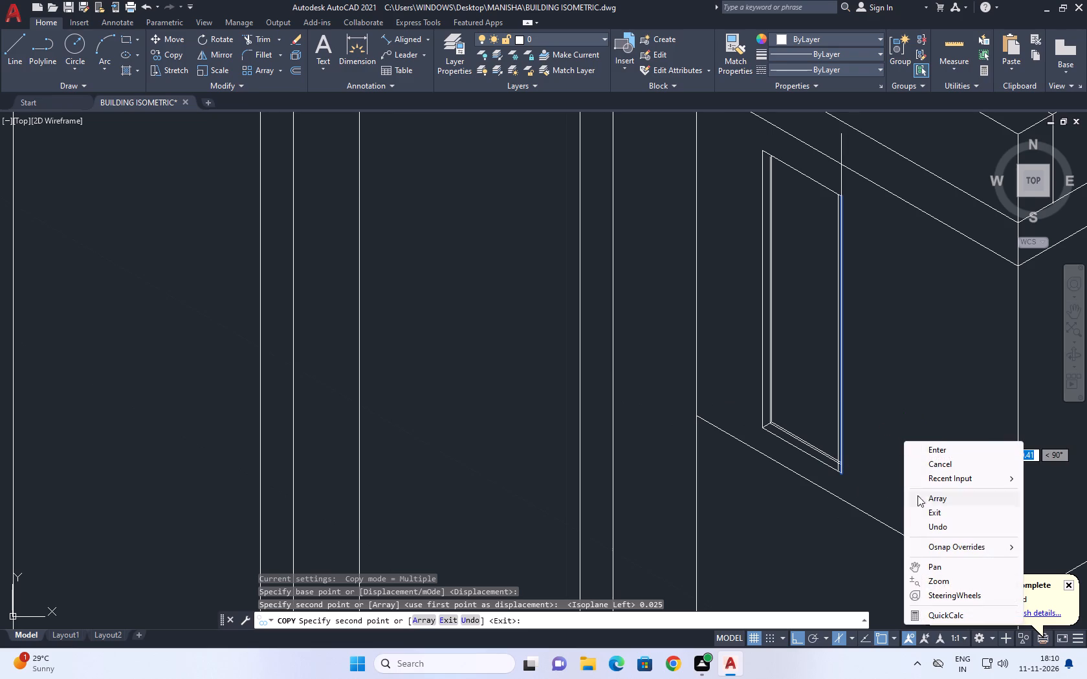
pyautogui.click(956, 463)
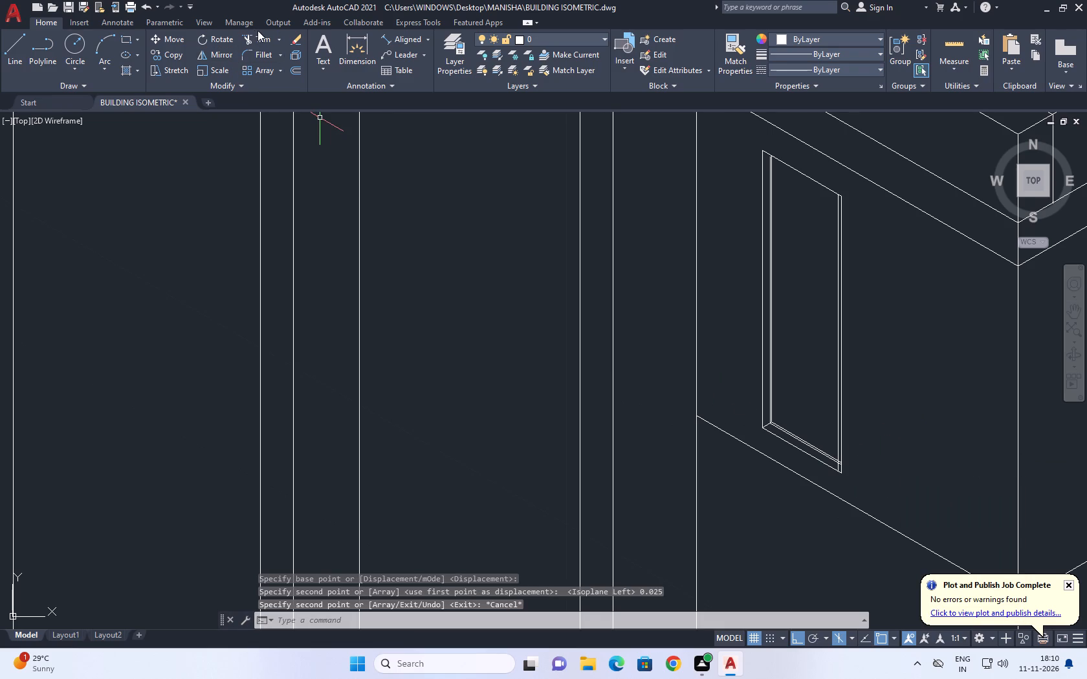
# Trim the copied second side below the inner bottom lines, and trim both bottom lines where they extend beyond it.
pyautogui.click(258, 30)
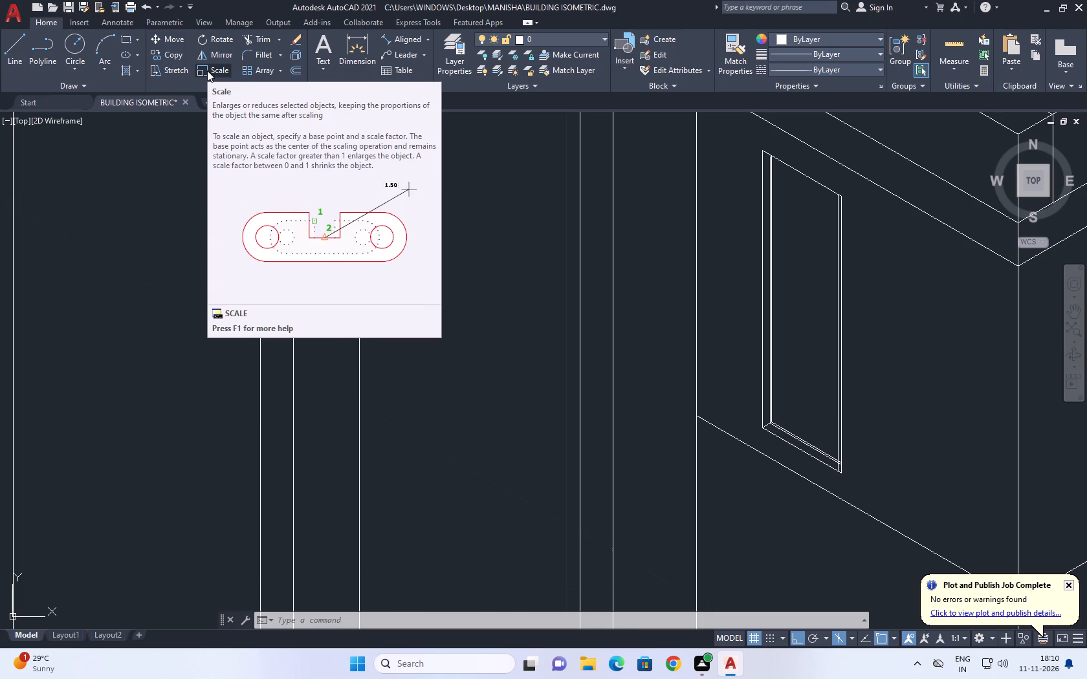
pyautogui.click(259, 40)
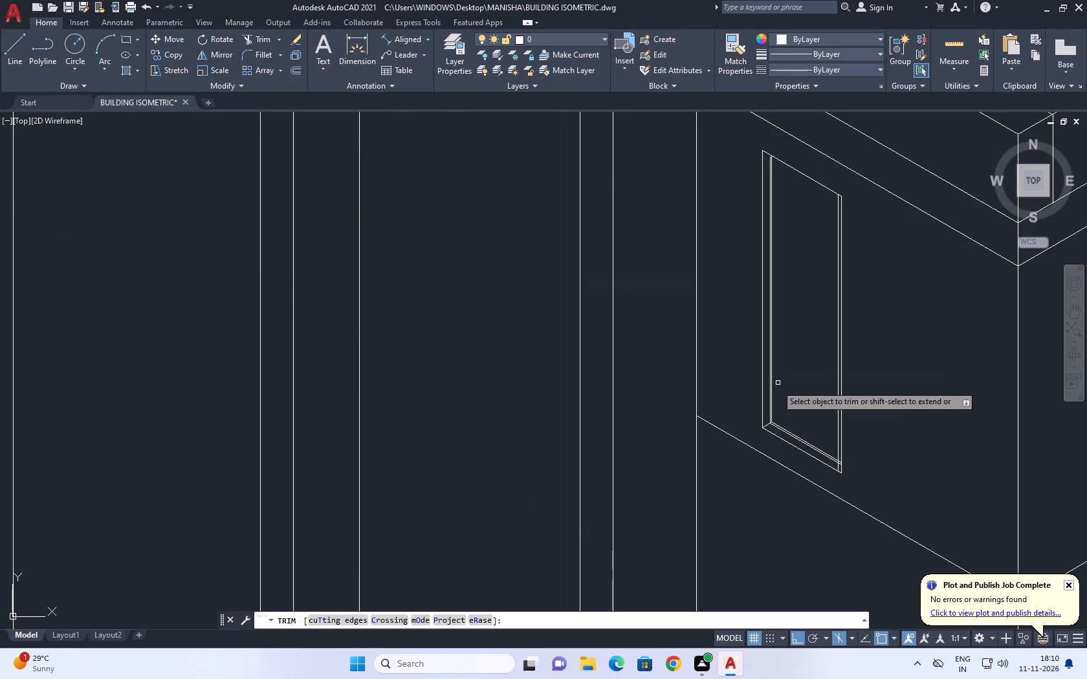
pyautogui.scroll(3, 835, 488)
pyautogui.scroll(3, 842, 402)
pyautogui.click(840, 401)
pyautogui.click(796, 389)
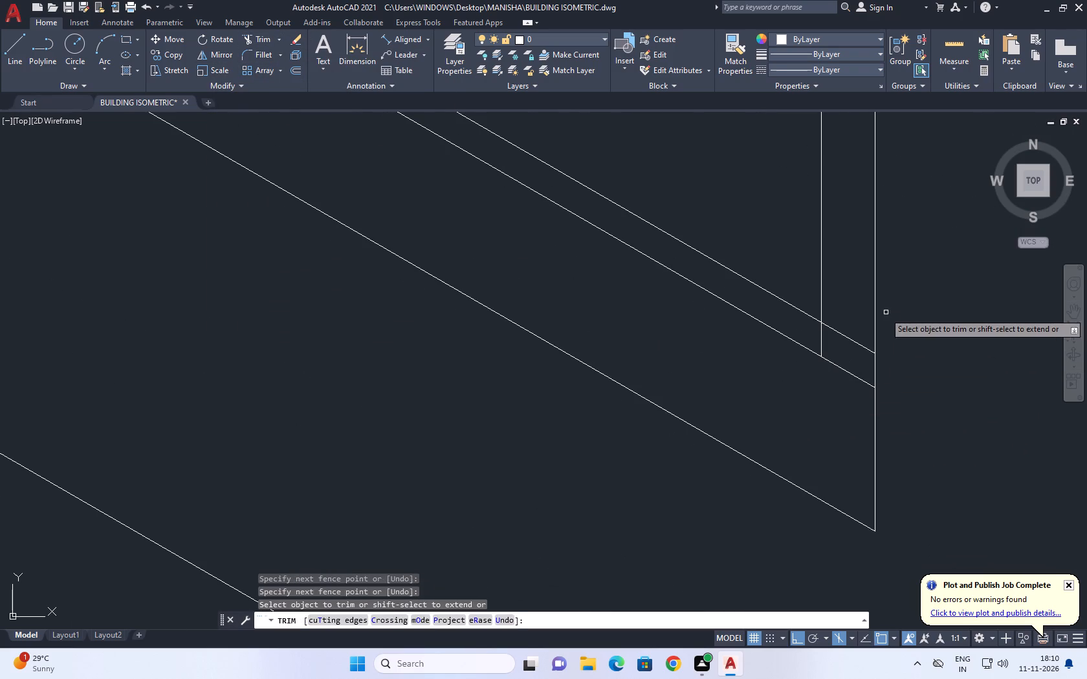
pyautogui.click(860, 323)
pyautogui.click(851, 385)
pyautogui.rightClick(840, 356)
pyautogui.click(857, 377)
# Draw a 330° sloped line about 0.5 long across the opening, from the inner vertical line to just past the copied second side.
pyautogui.scroll(-3, 776, 356)
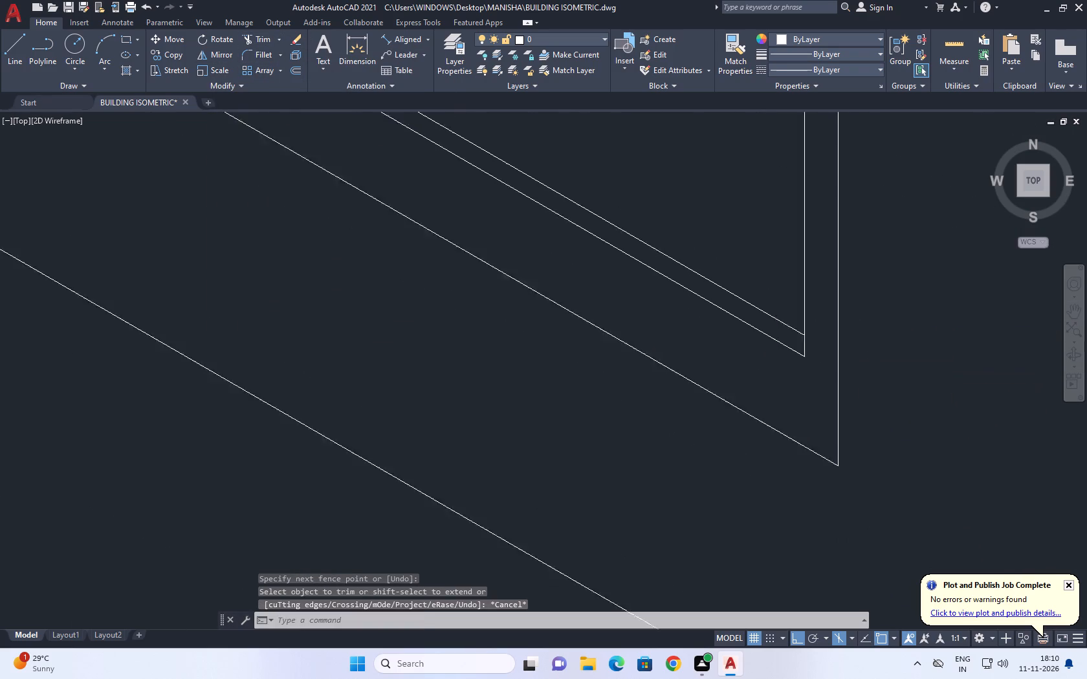
pyautogui.scroll(-1, 773, 358)
pyautogui.moveTo(713, 265); pyautogui.dragTo(678, 375, button='middle')
pyautogui.scroll(-3, 681, 380)
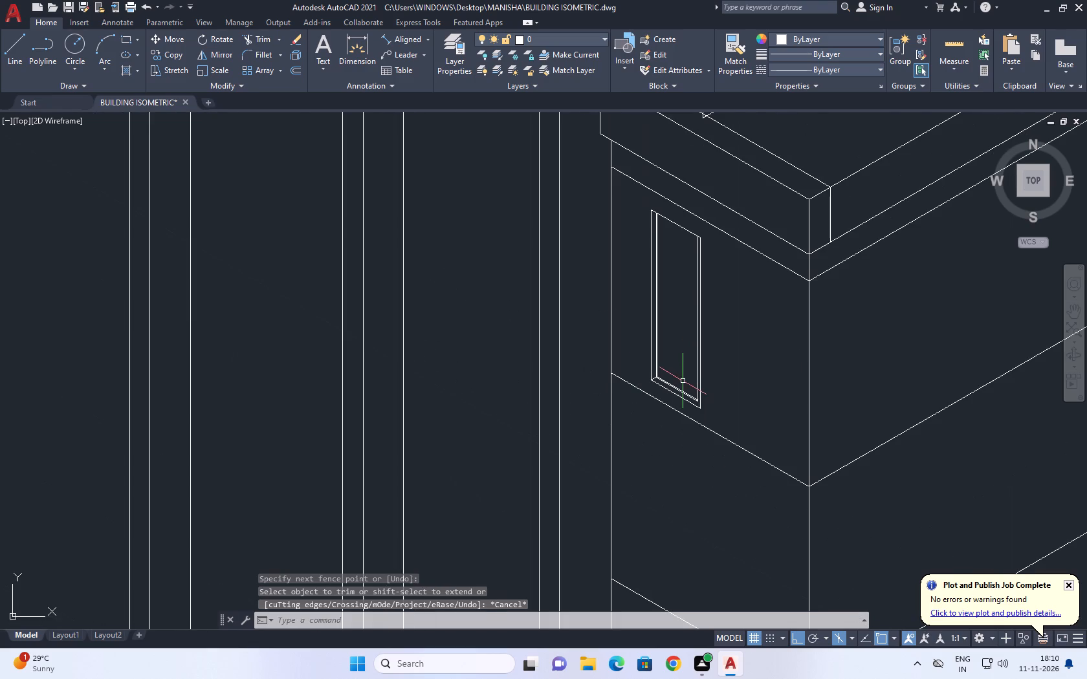
pyautogui.click(6, 52)
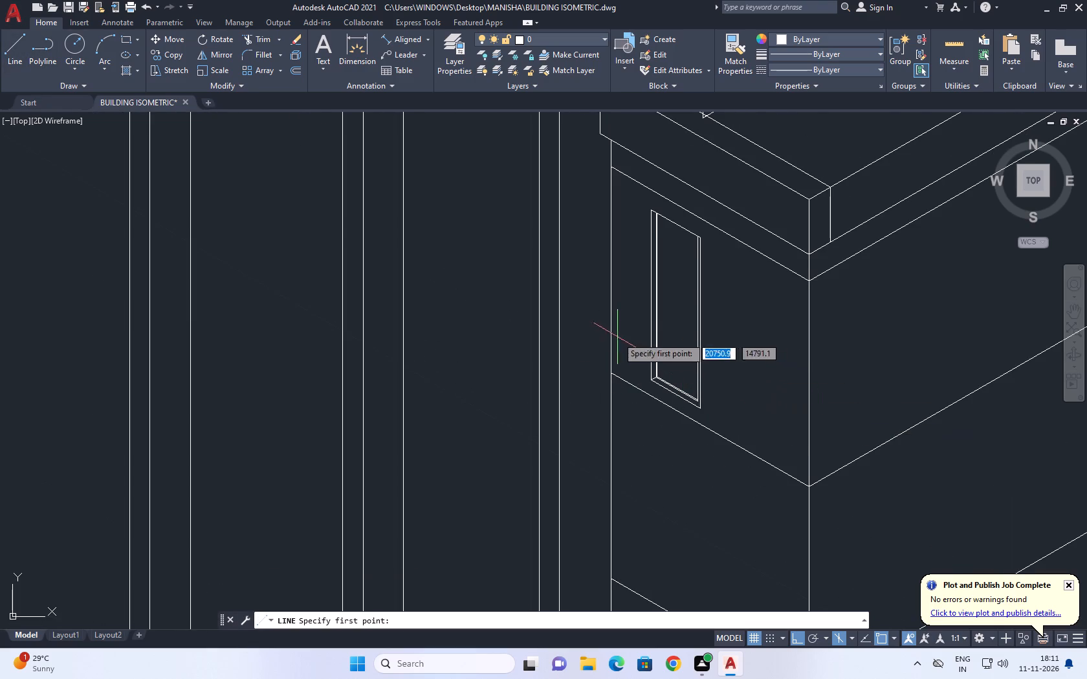
pyautogui.scroll(2, 678, 340)
pyautogui.scroll(3, 601, 315)
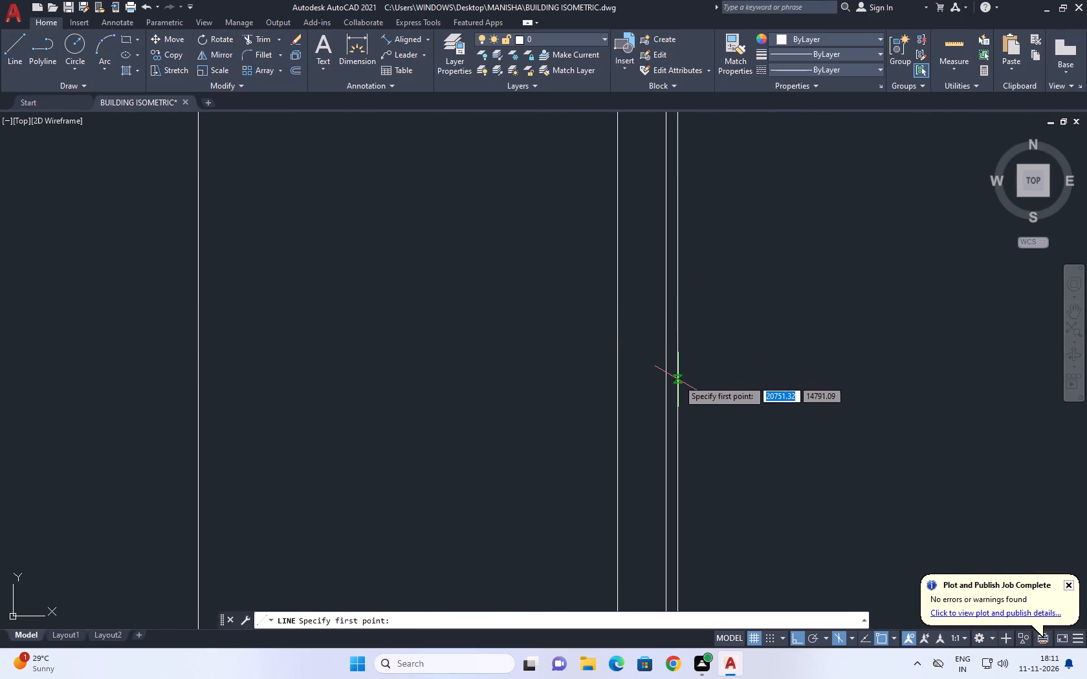
pyautogui.click(678, 382)
pyautogui.scroll(-6, 690, 312)
pyautogui.scroll(1, 765, 353)
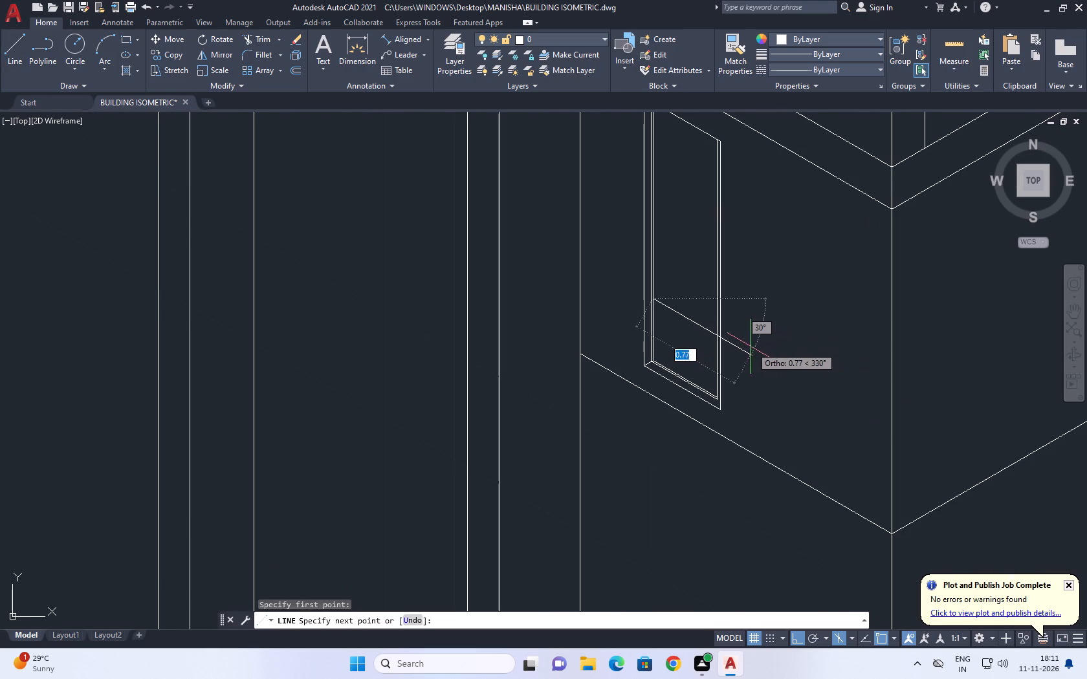
pyautogui.scroll(6, 722, 339)
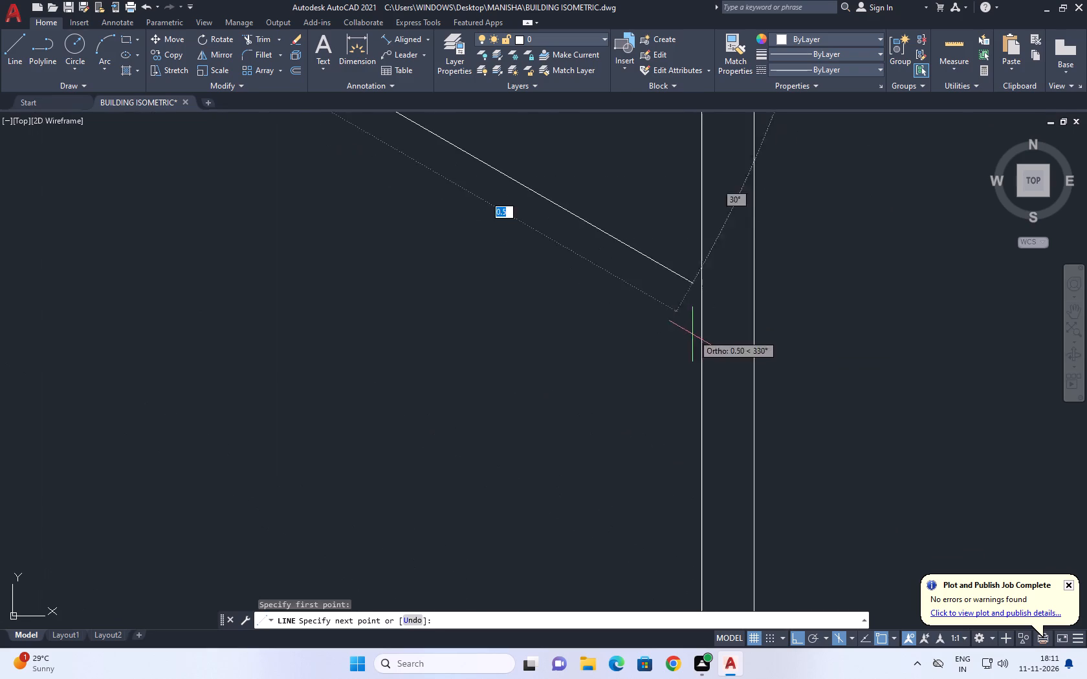
pyautogui.click(717, 300)
pyautogui.rightClick(807, 287)
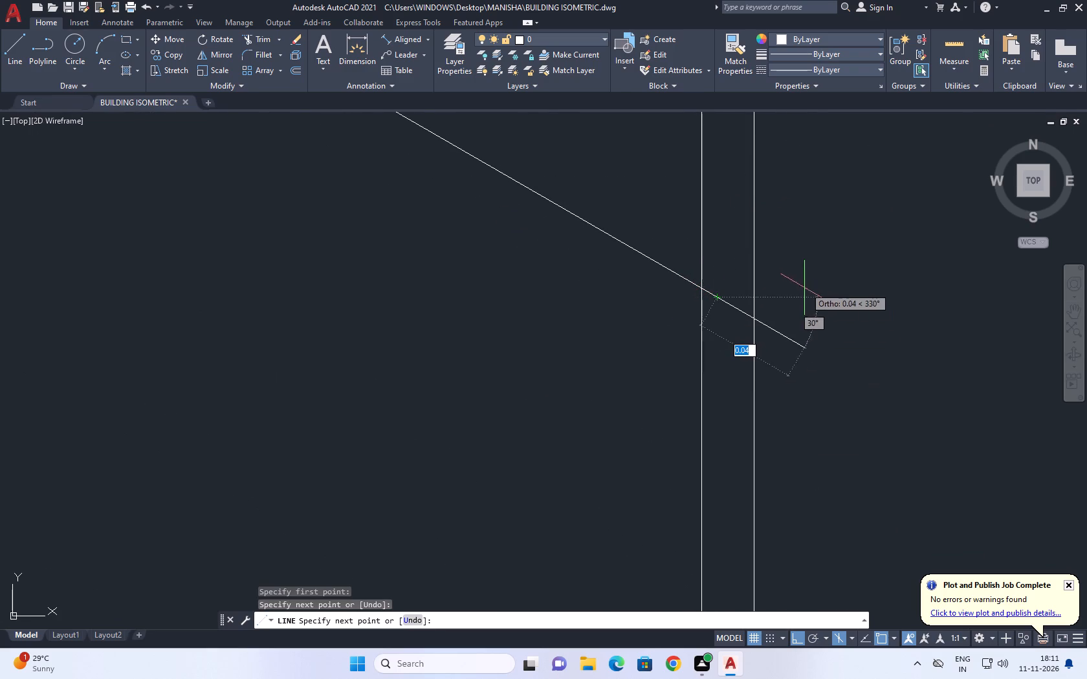
pyautogui.click(855, 309)
# Trim the sloped dividing line where it extends past the copied second side of the narrow opening.
pyautogui.click(263, 39)
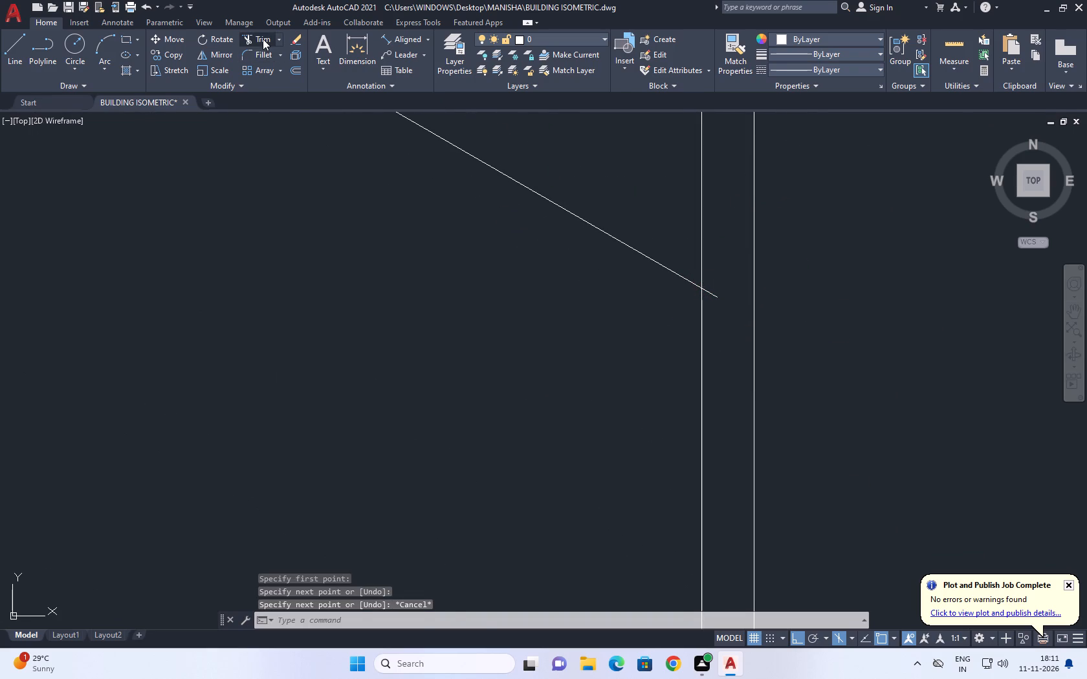
pyautogui.scroll(2, 732, 302)
pyautogui.click(695, 283)
pyautogui.click(690, 303)
pyautogui.rightClick(758, 267)
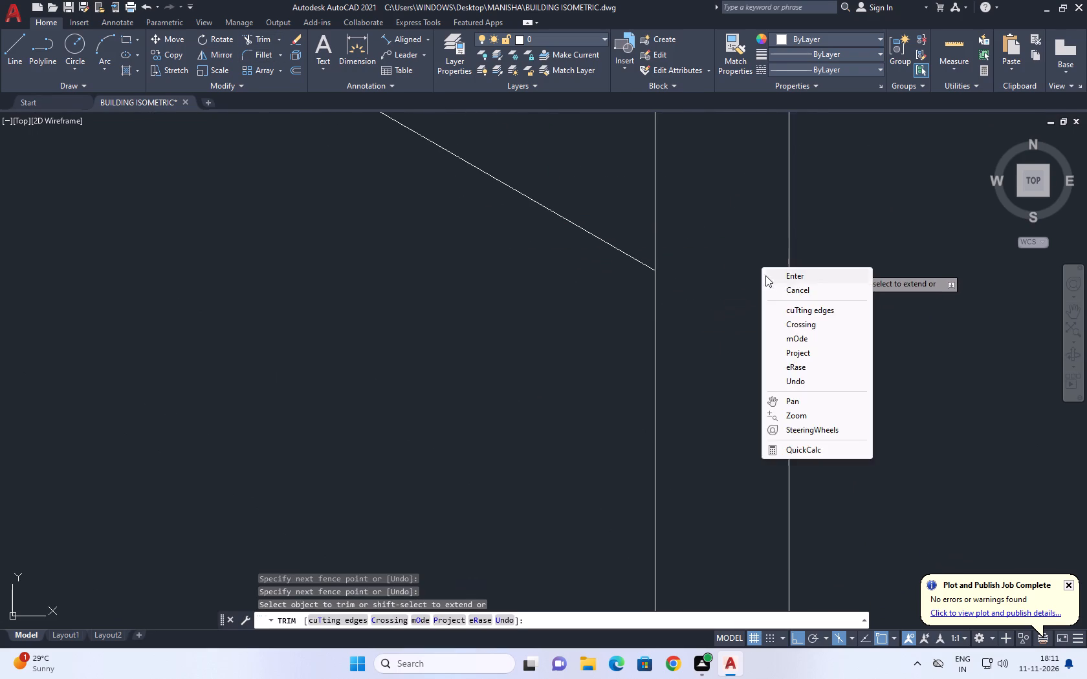
pyautogui.click(774, 284)
# Copy the sloped dividing line about 0.02 straight down to give the opening's divider a second edge.
pyautogui.scroll(-4, 688, 277)
pyautogui.moveTo(582, 255); pyautogui.dragTo(683, 395, button='middle')
pyautogui.moveTo(553, 253); pyautogui.dragTo(549, 293)
pyautogui.moveTo(523, 314); pyautogui.dragTo(516, 315)
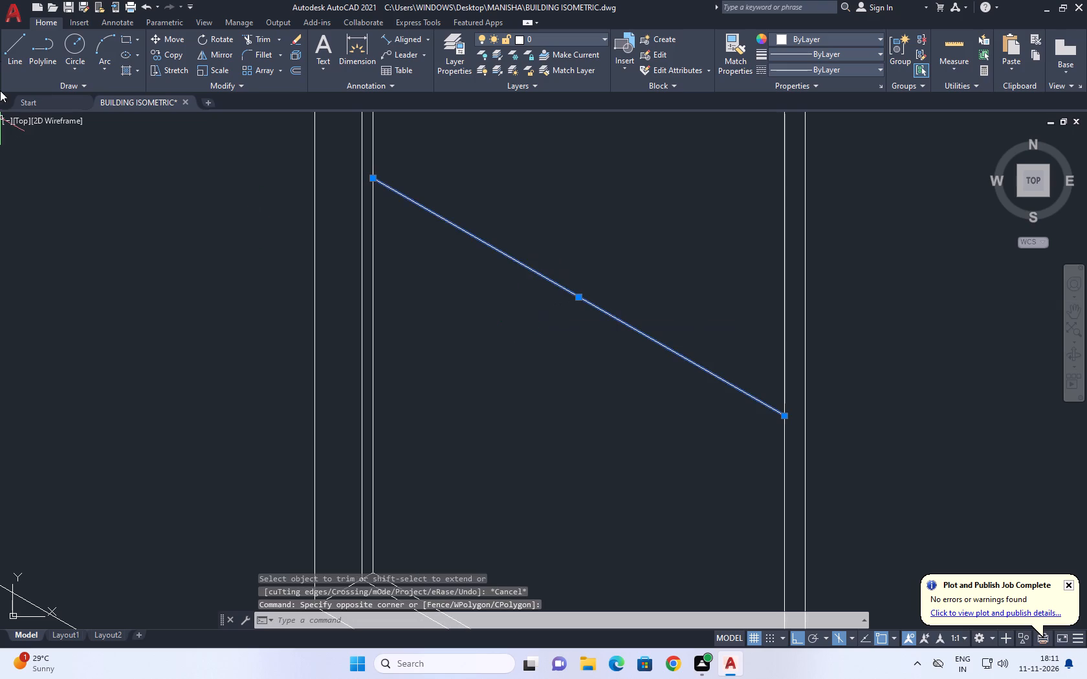
pyautogui.click(177, 53)
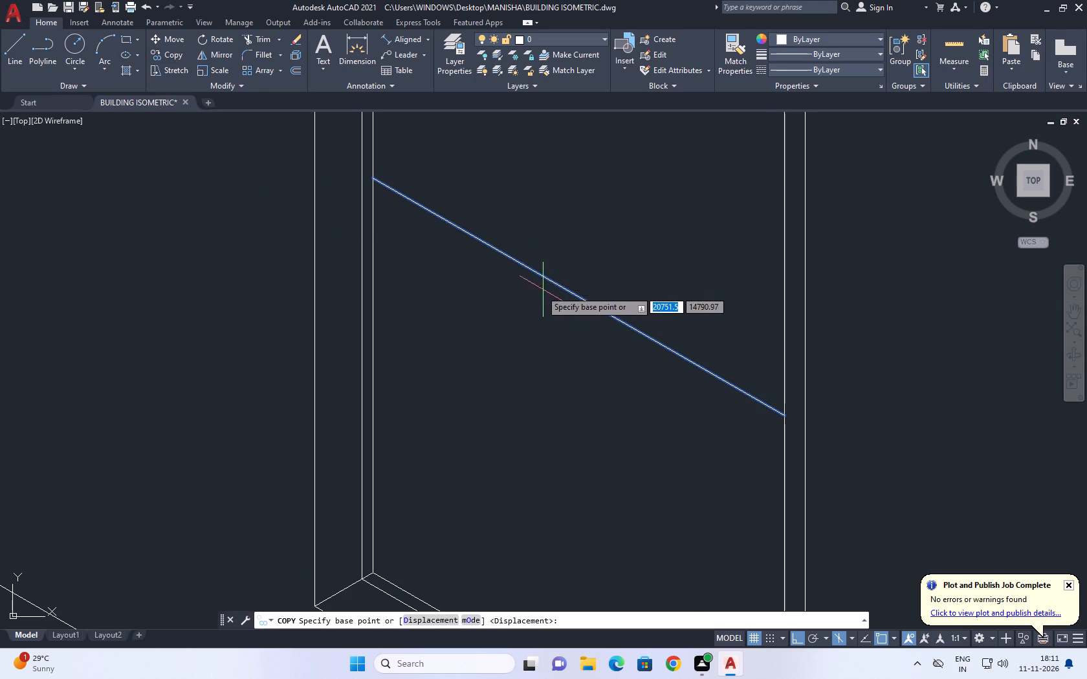
pyautogui.click(519, 266)
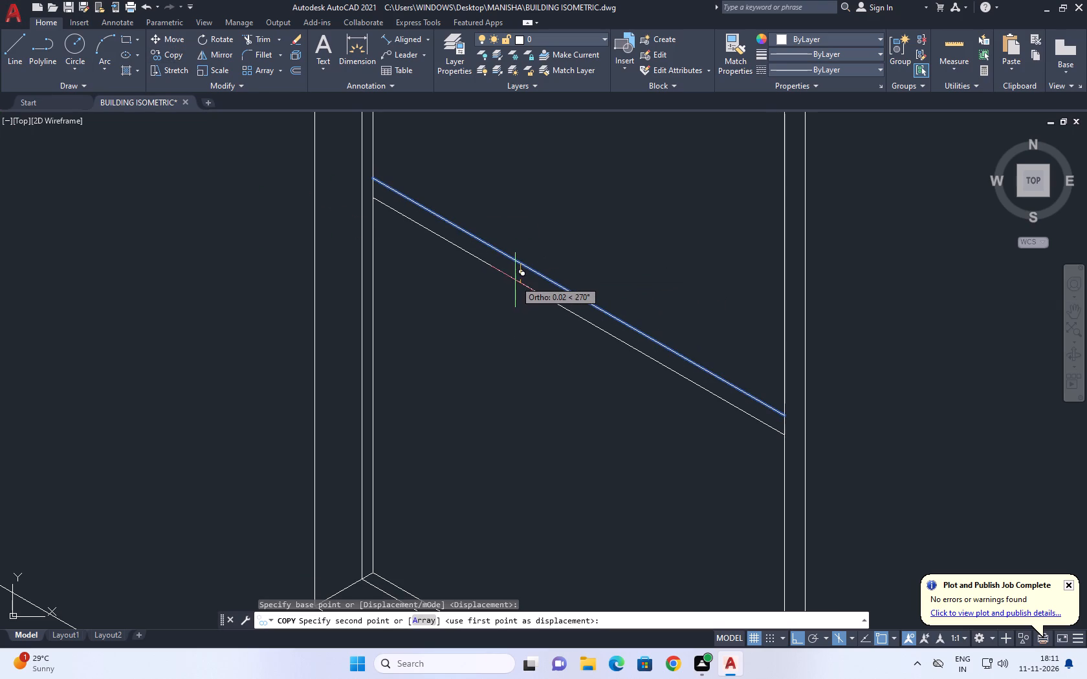
pyautogui.click(516, 279)
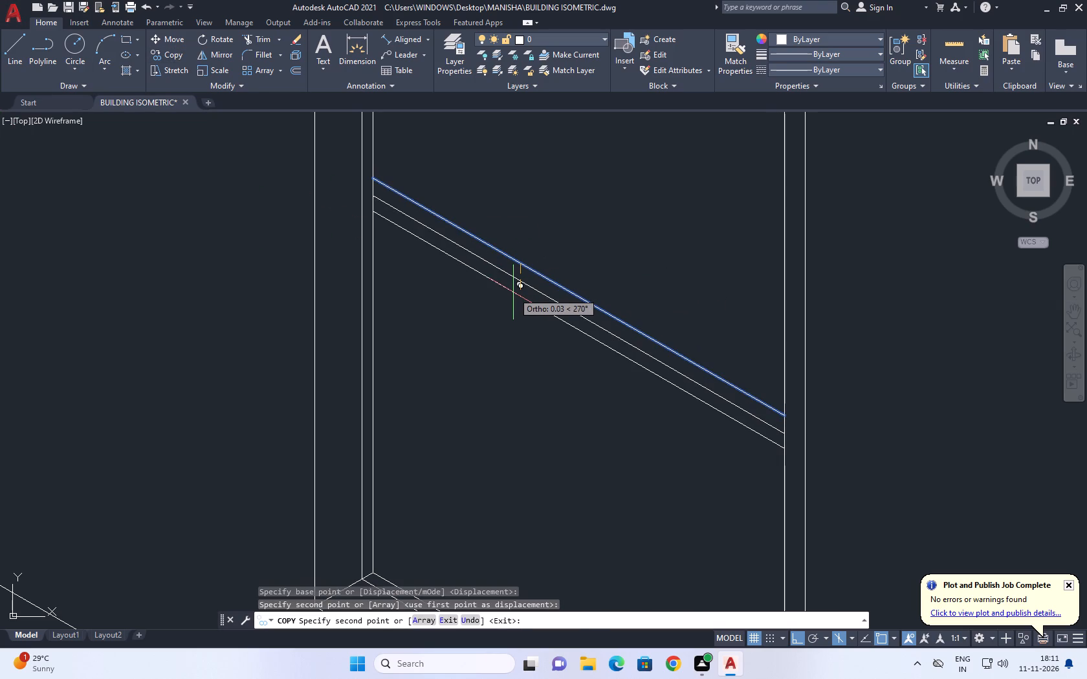
pyautogui.rightClick(554, 211)
pyautogui.click(578, 225)
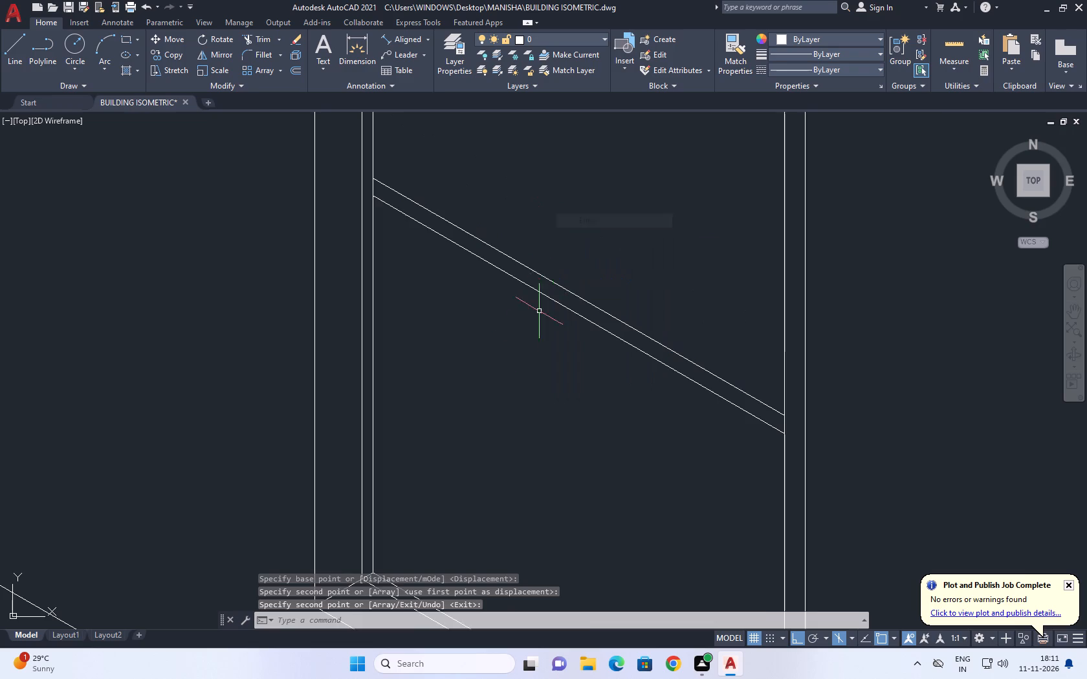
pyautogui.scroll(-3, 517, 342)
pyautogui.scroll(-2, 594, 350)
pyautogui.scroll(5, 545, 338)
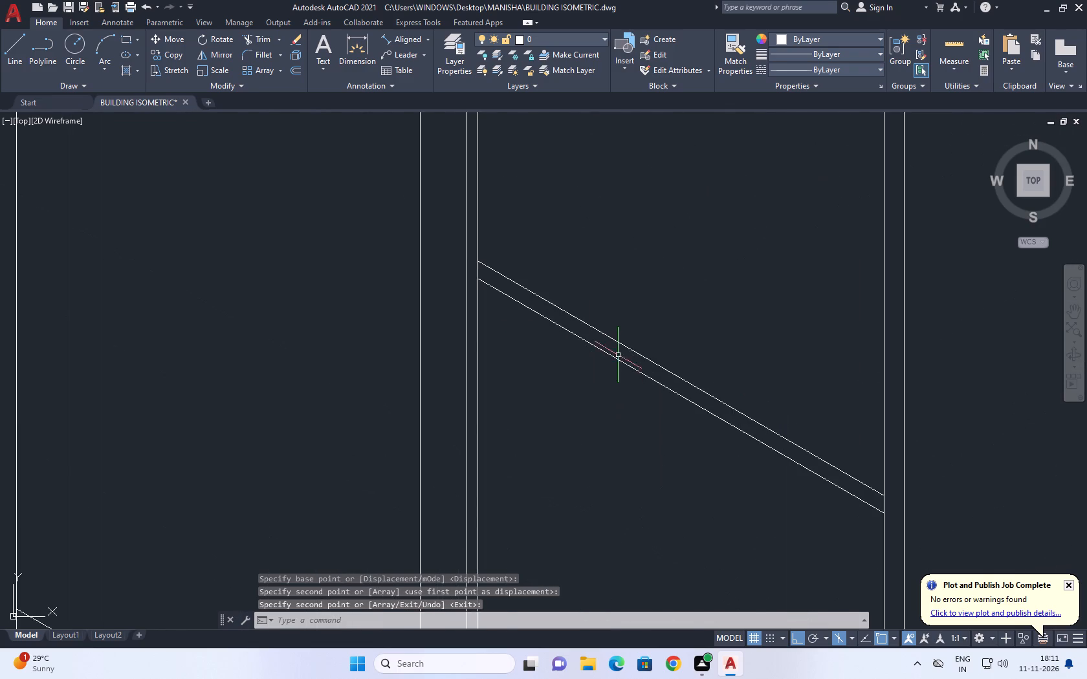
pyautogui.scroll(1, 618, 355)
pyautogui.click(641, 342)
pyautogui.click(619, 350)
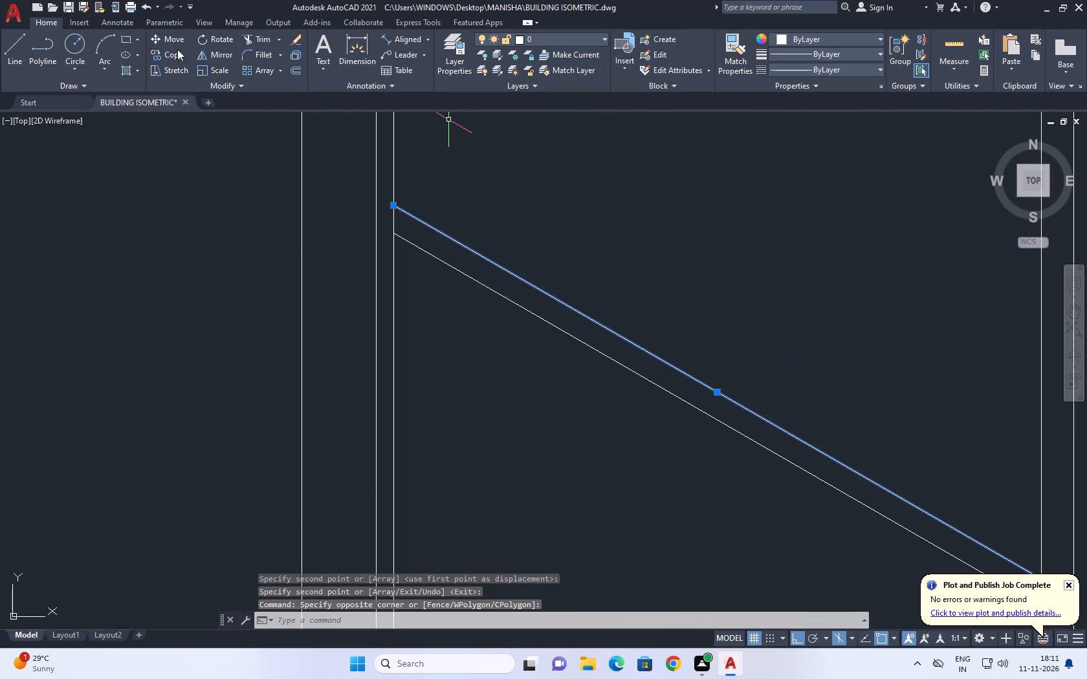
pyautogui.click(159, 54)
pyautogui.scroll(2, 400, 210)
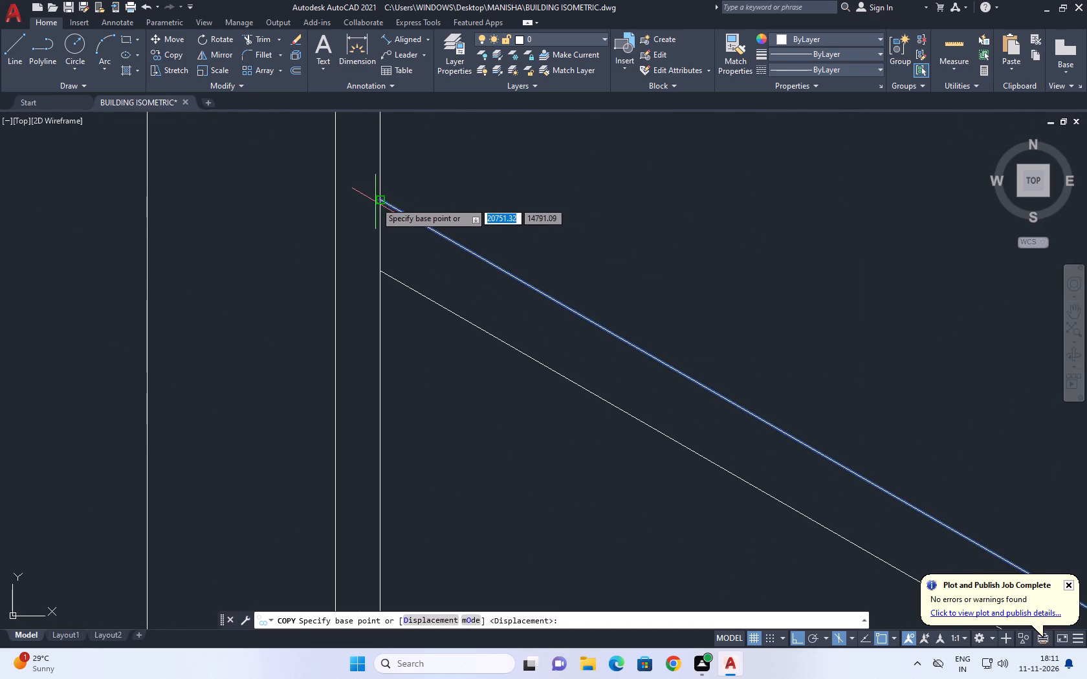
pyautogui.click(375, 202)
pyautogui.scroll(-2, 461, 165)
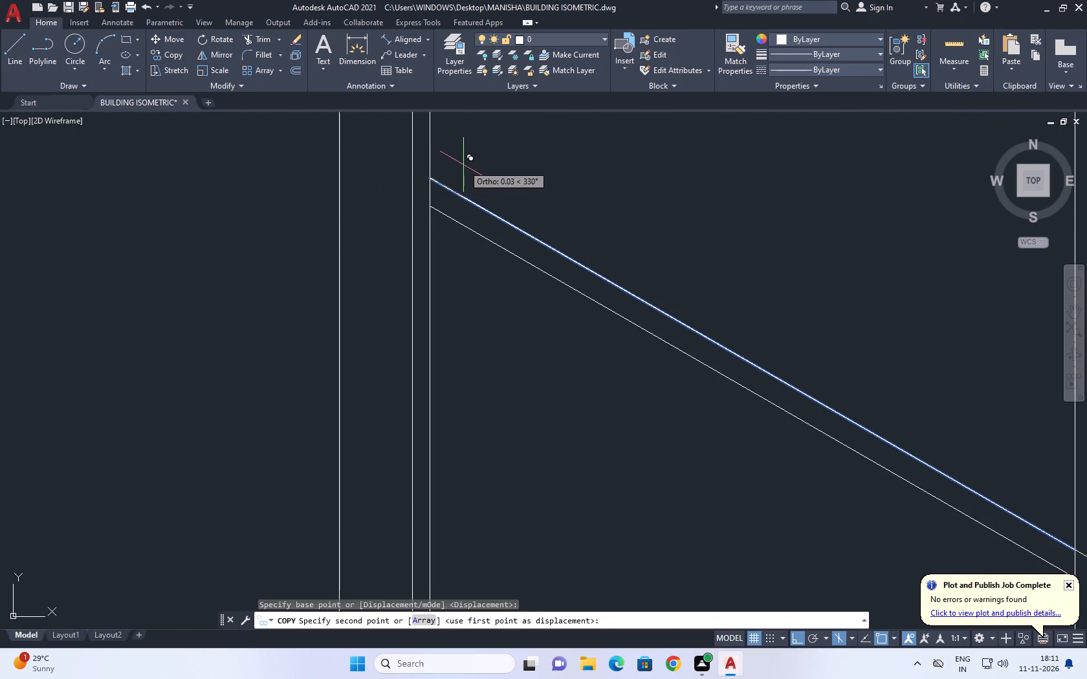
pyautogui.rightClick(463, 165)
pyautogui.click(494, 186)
# Copy the short wall's sloped line just beneath the narrow opening 0.25 straight up from its endpoint at the wall corner.
pyautogui.scroll(-5, 417, 279)
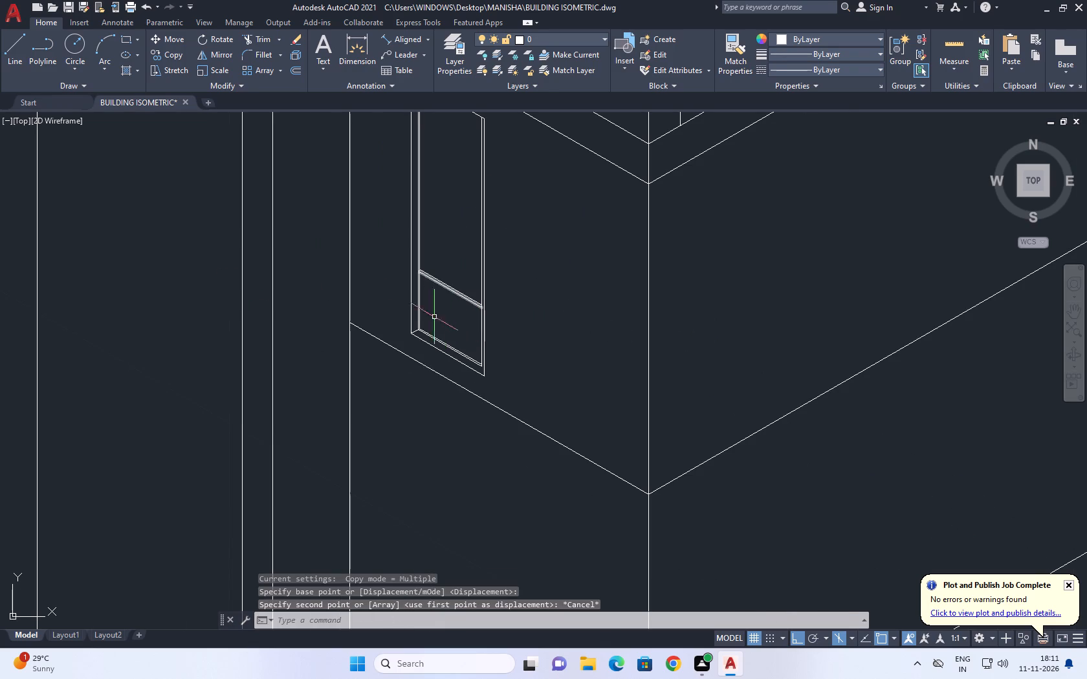
pyautogui.scroll(-4, 523, 321)
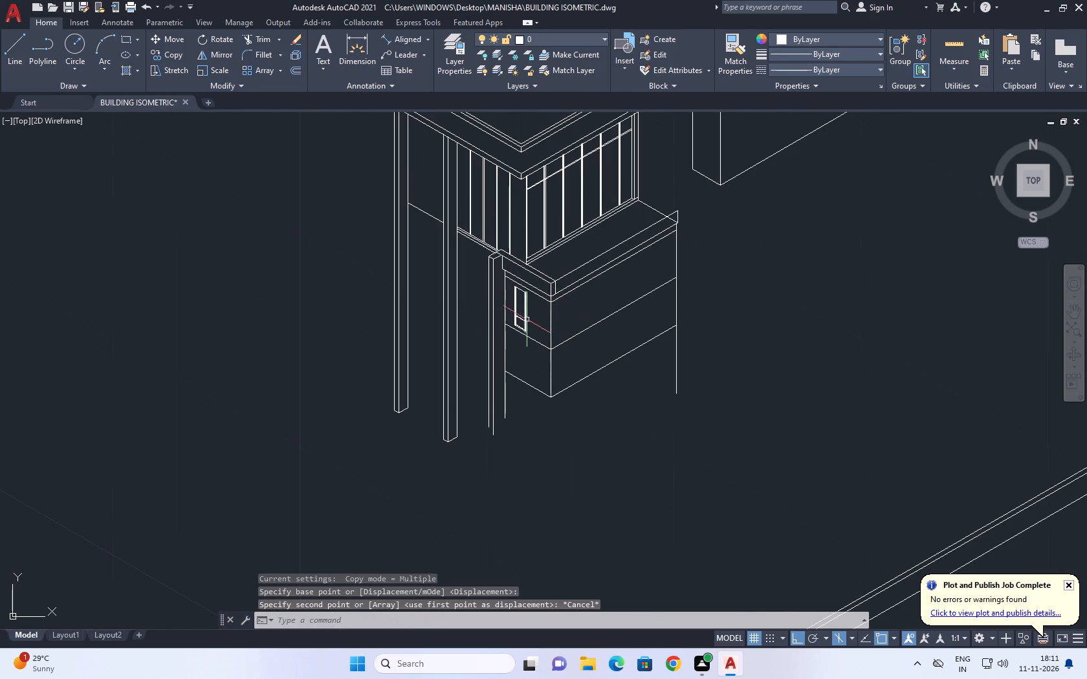
pyautogui.scroll(4, 527, 319)
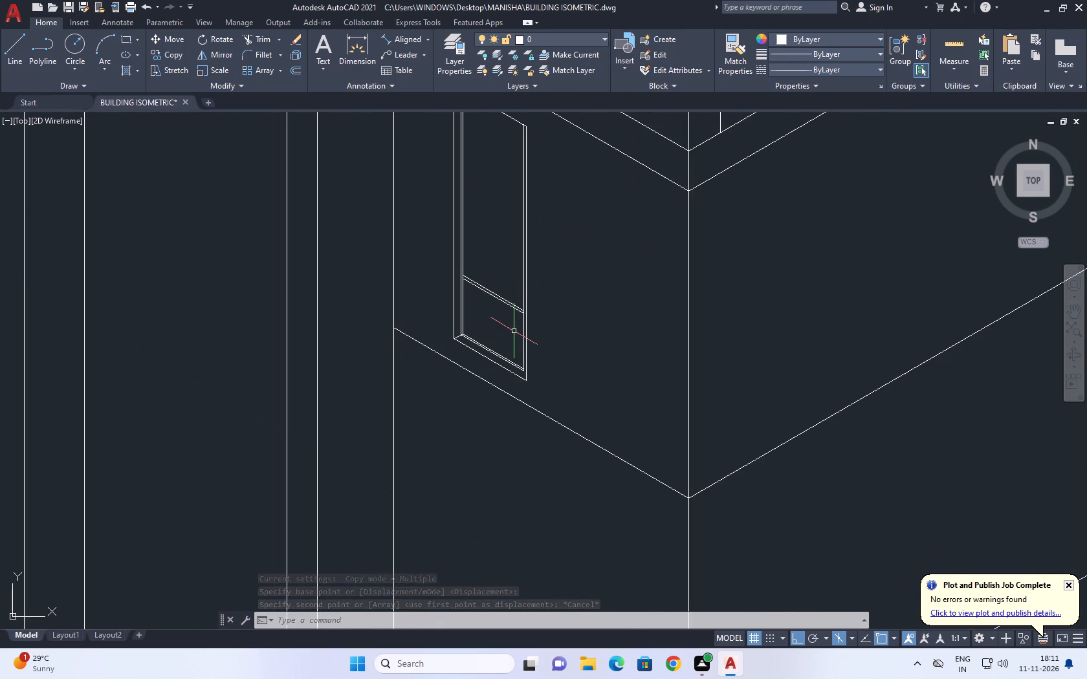
pyautogui.scroll(-2, 513, 332)
pyautogui.moveTo(515, 363); pyautogui.dragTo(516, 363, button='middle')
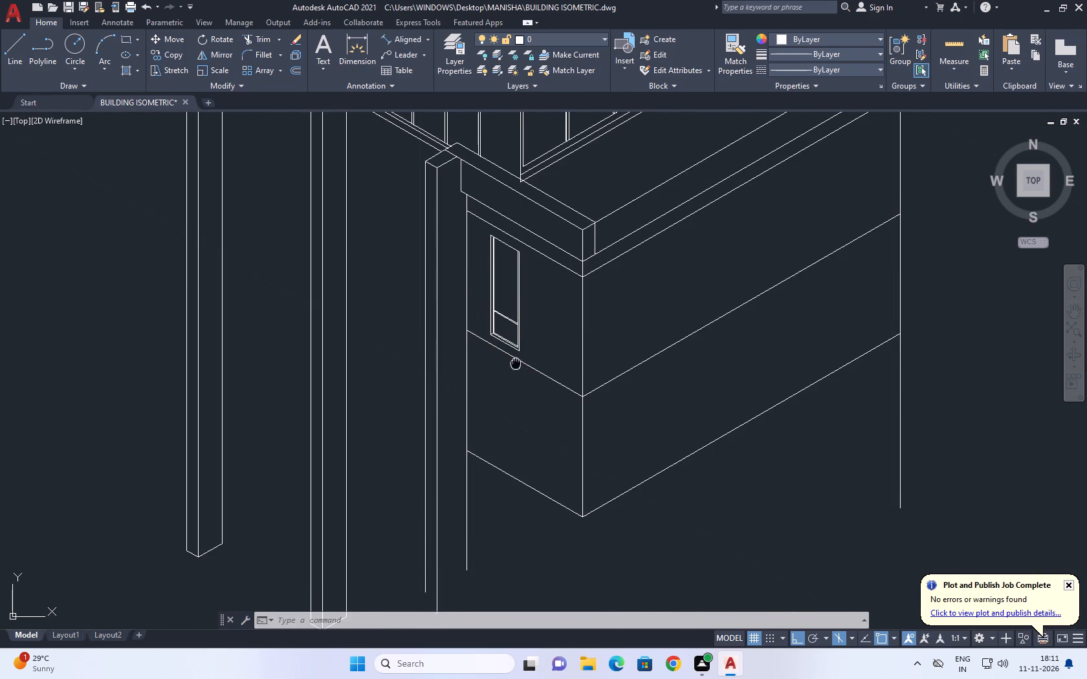
pyautogui.moveTo(516, 363); pyautogui.dragTo(560, 343, button='middle')
pyautogui.click(602, 360)
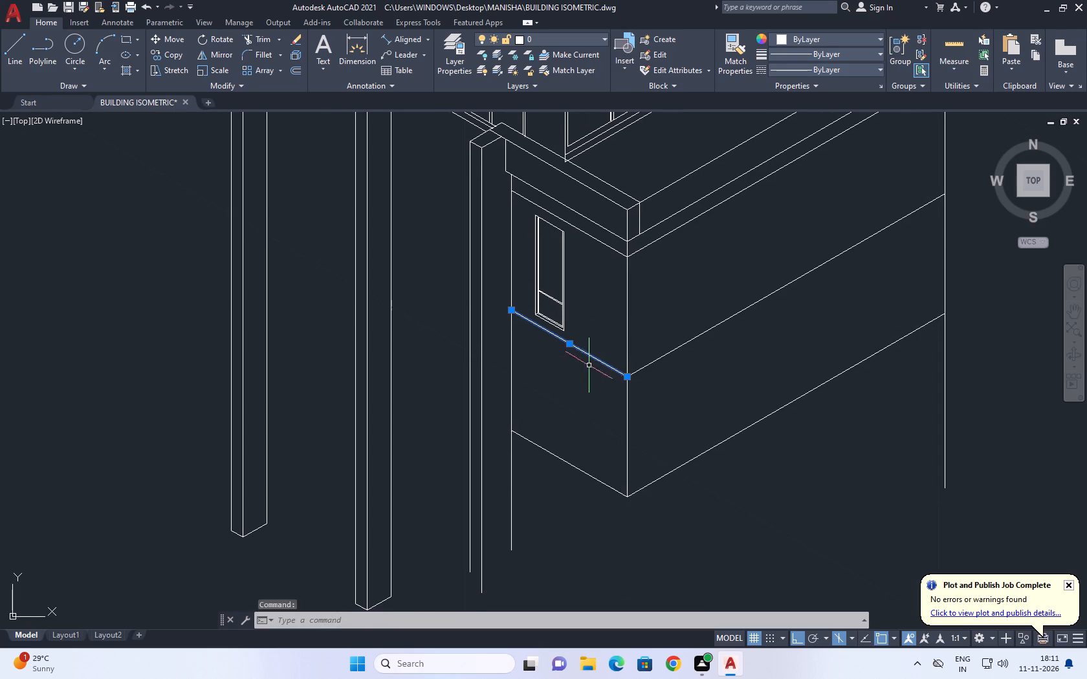
pyautogui.click(181, 54)
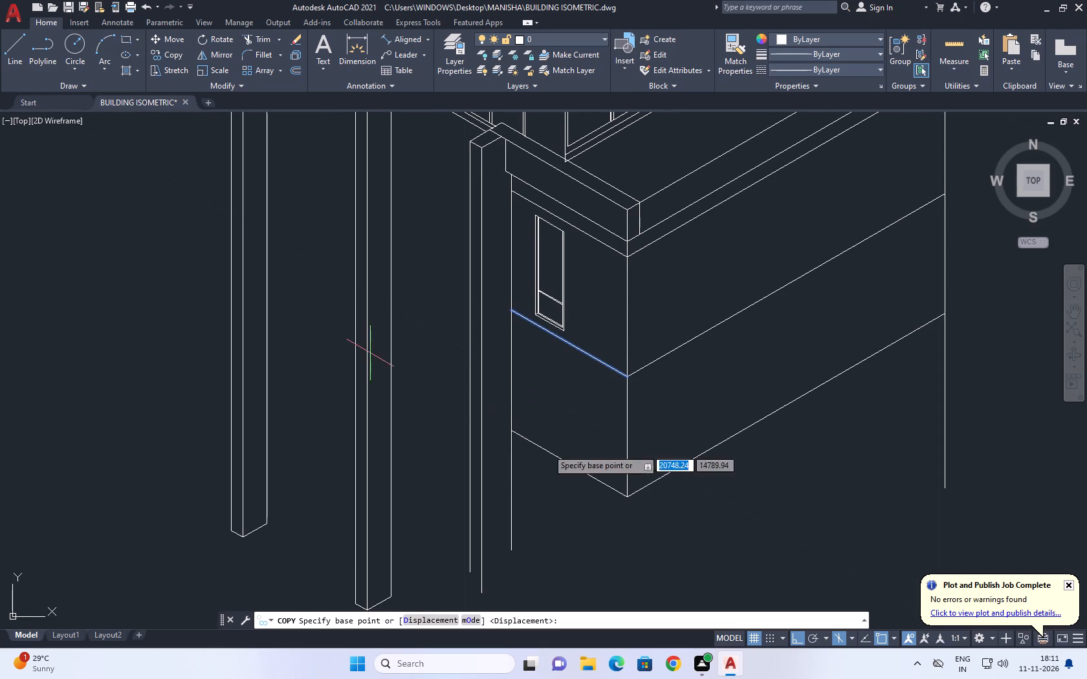
pyautogui.scroll(4, 622, 385)
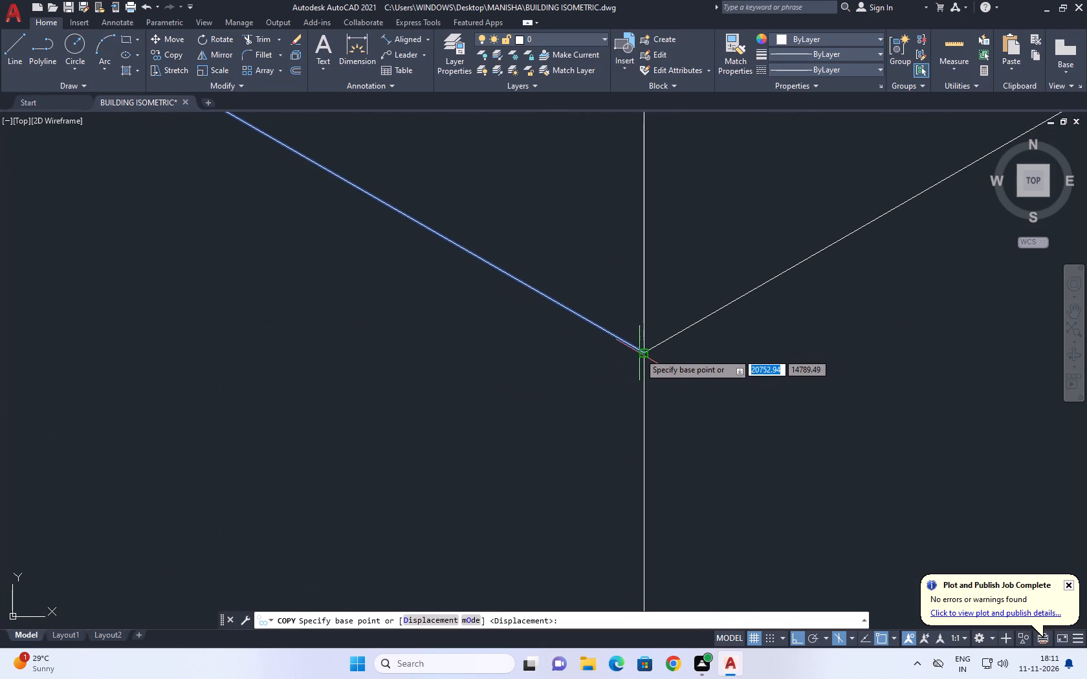
pyautogui.click(639, 353)
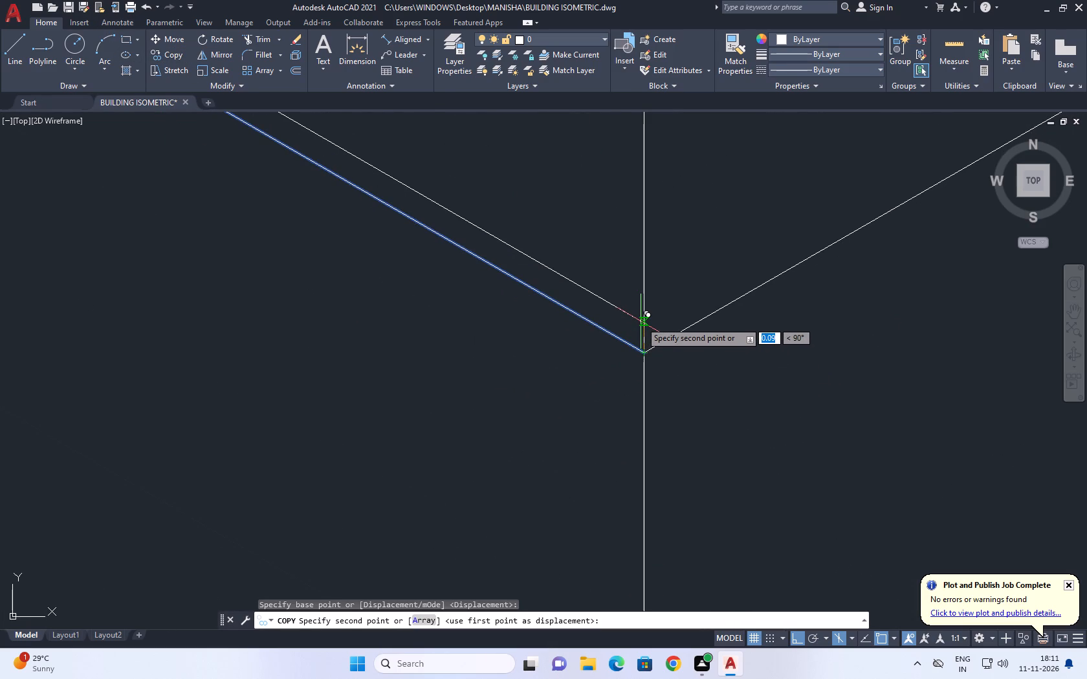
pyautogui.write('0.25')
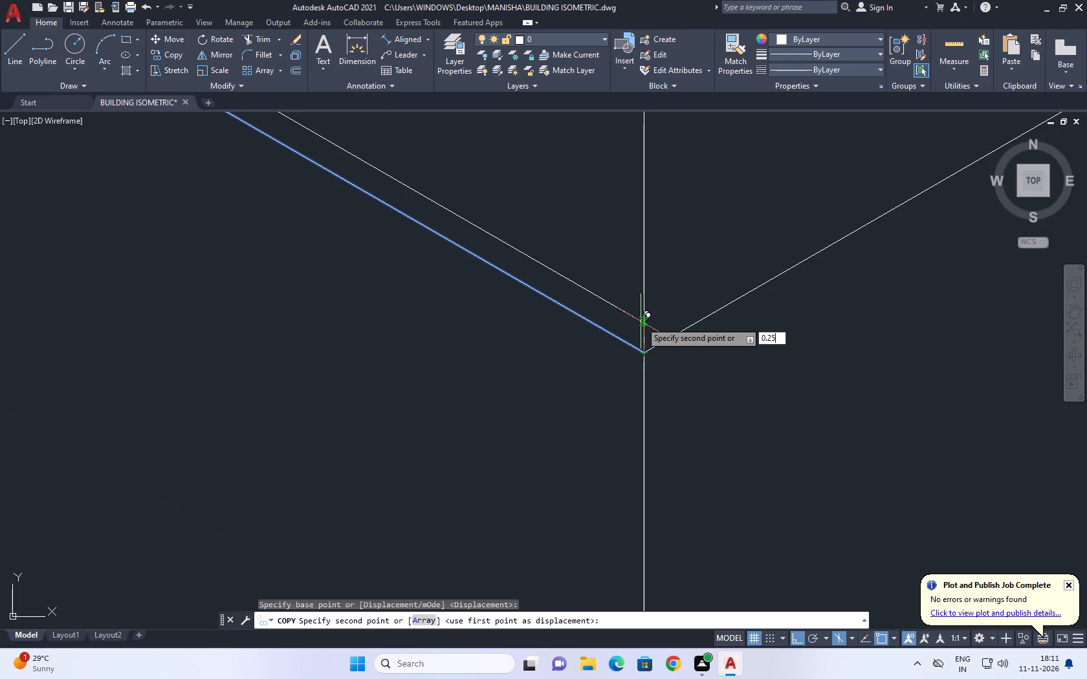
pyautogui.press('Return')
pyautogui.scroll(-3, 641, 321)
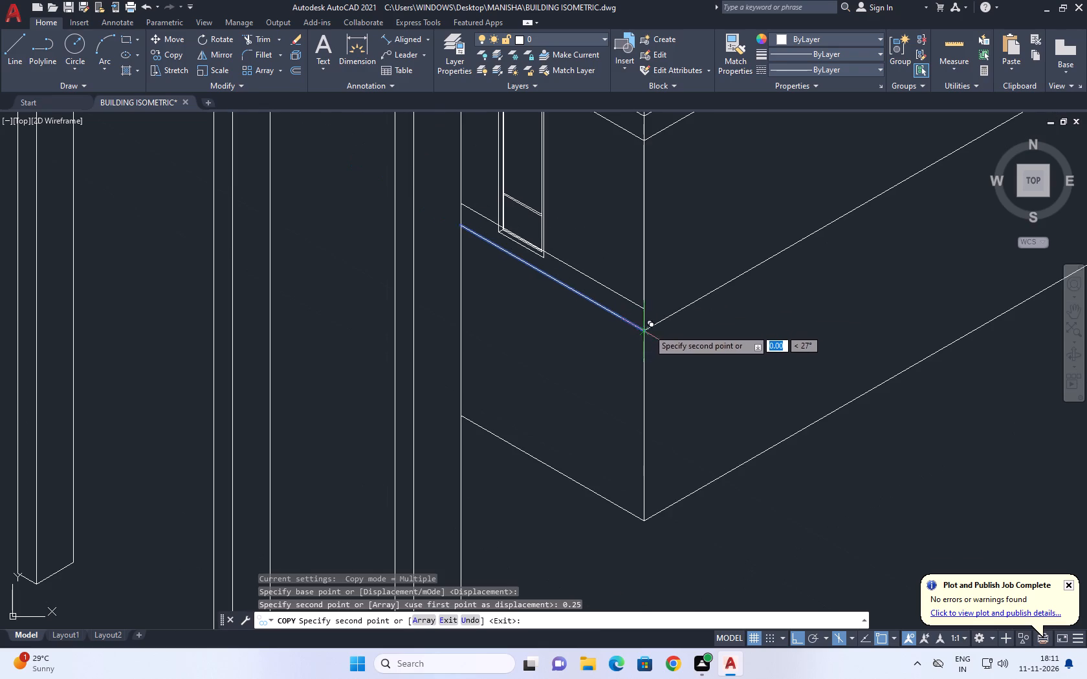
pyautogui.moveTo(577, 319); pyautogui.dragTo(636, 474, button='middle')
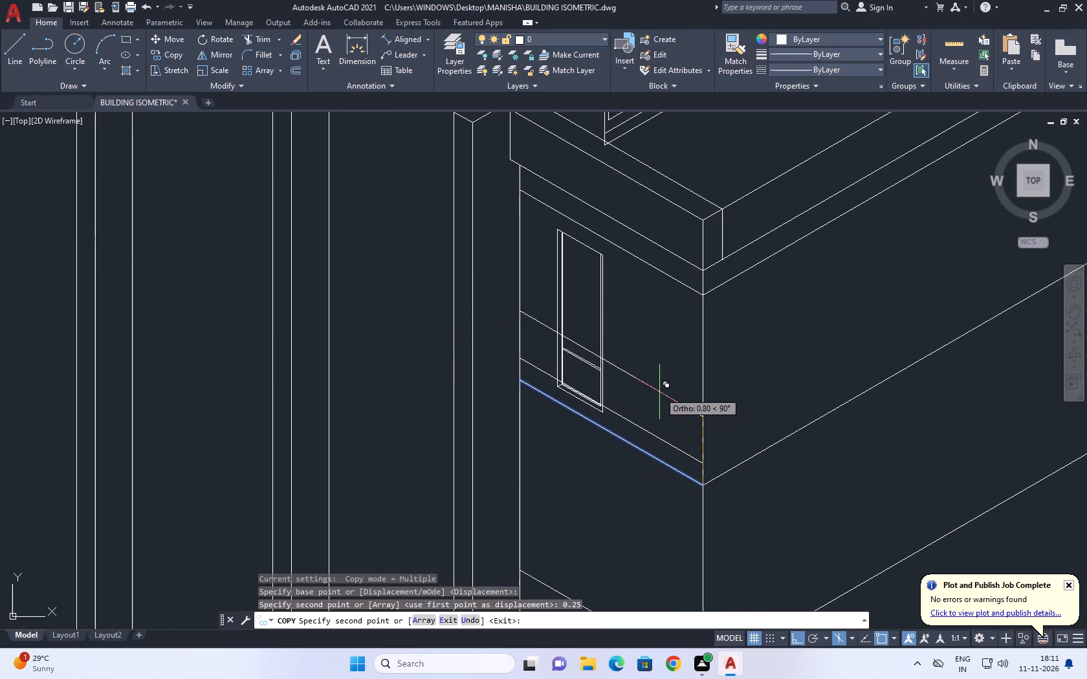
pyautogui.rightClick(659, 391)
pyautogui.click(695, 416)
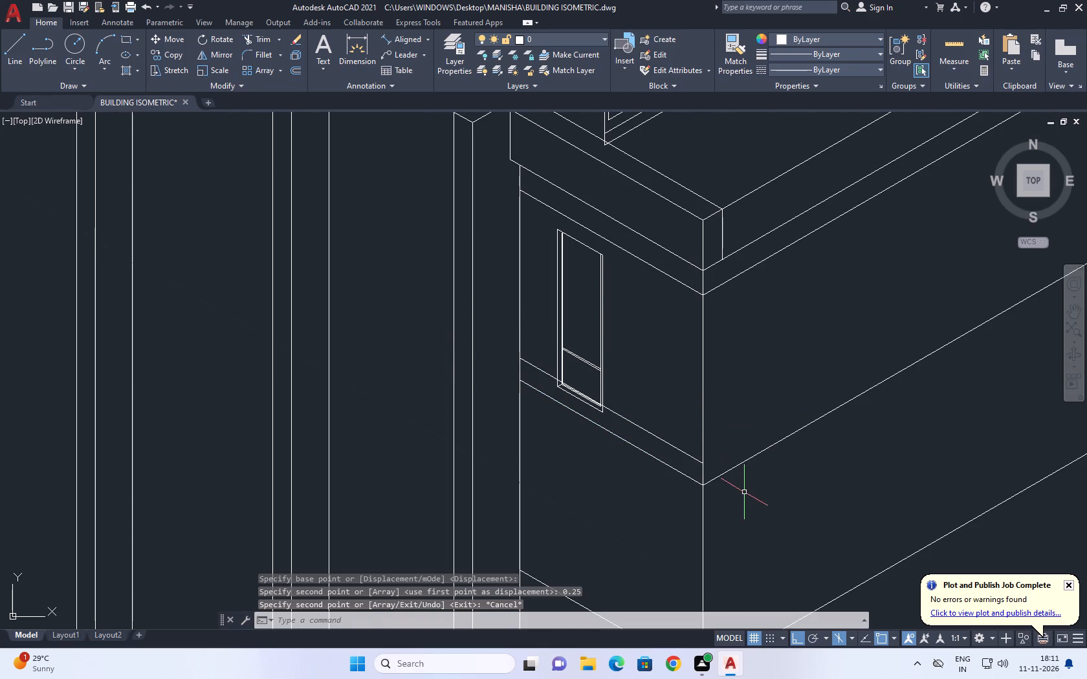
# Copy the long wall's matching sloped line up from the shared corner to the corner end of the copied short-wall line.
pyautogui.click(738, 476)
pyautogui.click(726, 460)
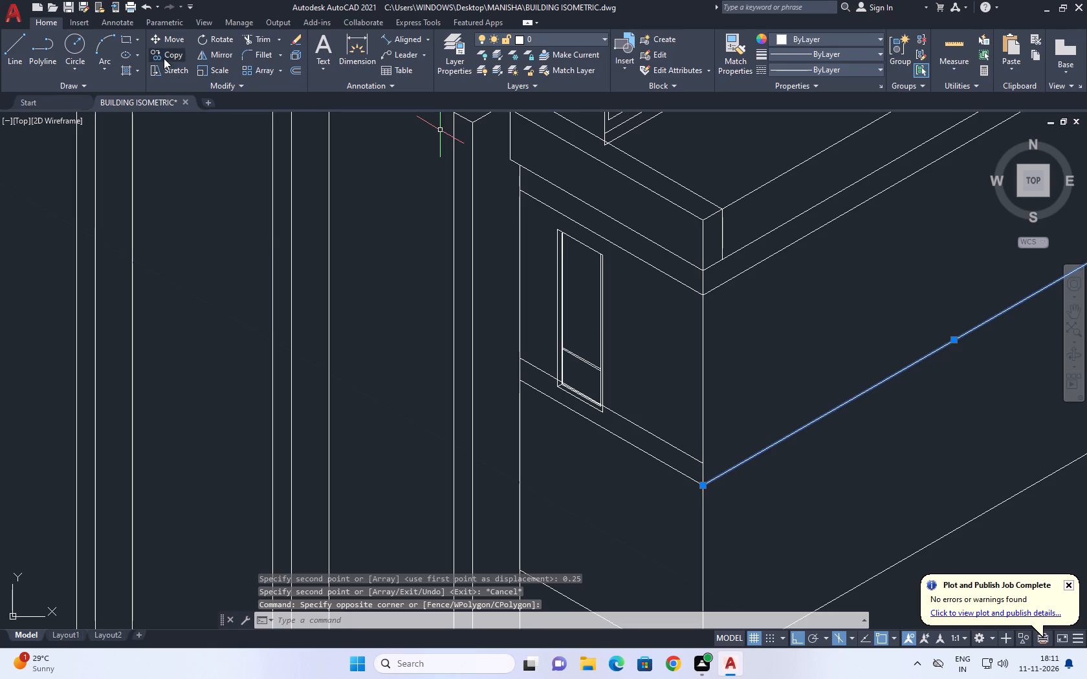
pyautogui.click(164, 55)
pyautogui.scroll(2, 697, 488)
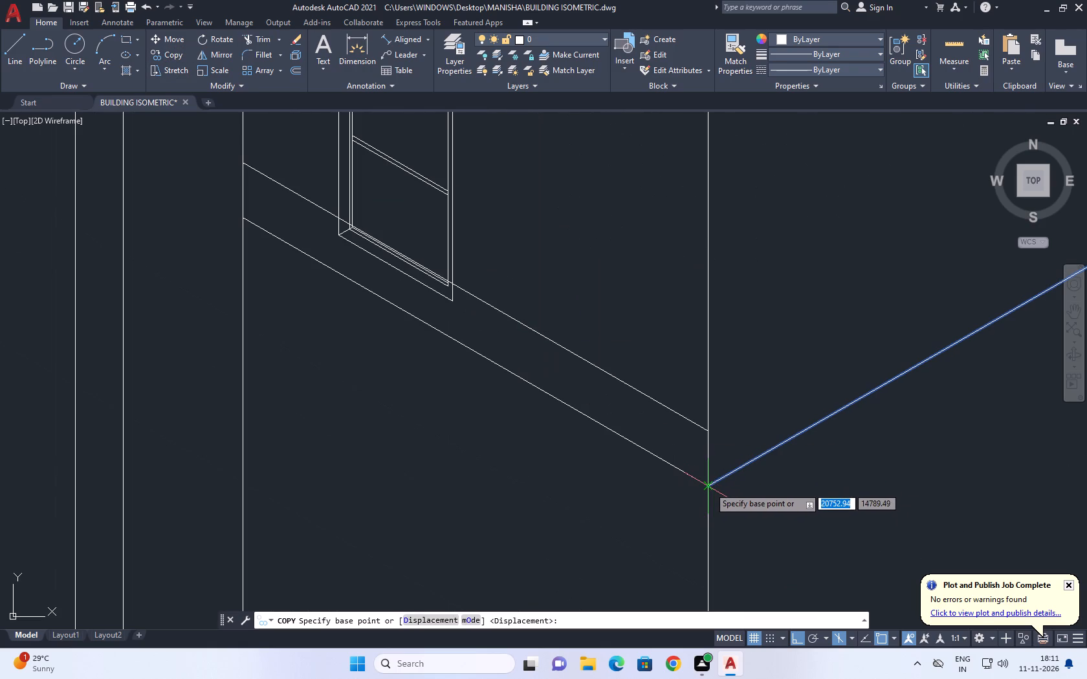
pyautogui.click(707, 487)
pyautogui.click(705, 429)
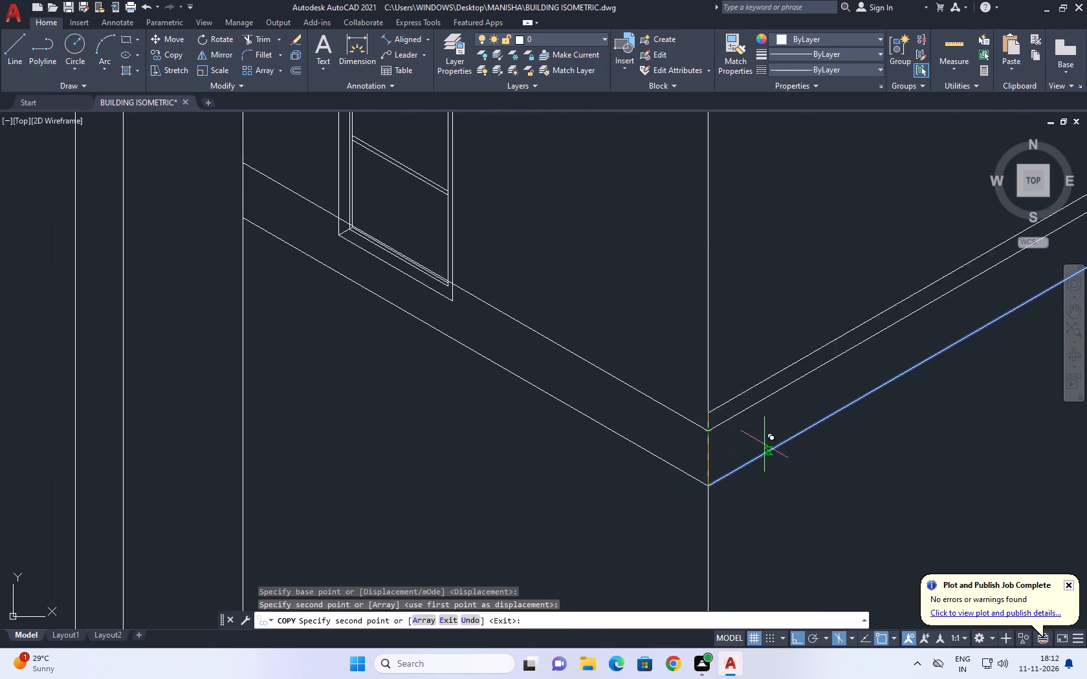
pyautogui.rightClick(773, 336)
pyautogui.click(814, 356)
# Move the whole narrow opening with its frame and divider lines straight up until its base clears the copied band line.
pyautogui.moveTo(447, 248); pyautogui.dragTo(538, 420, button='middle')
pyautogui.scroll(-3, 538, 420)
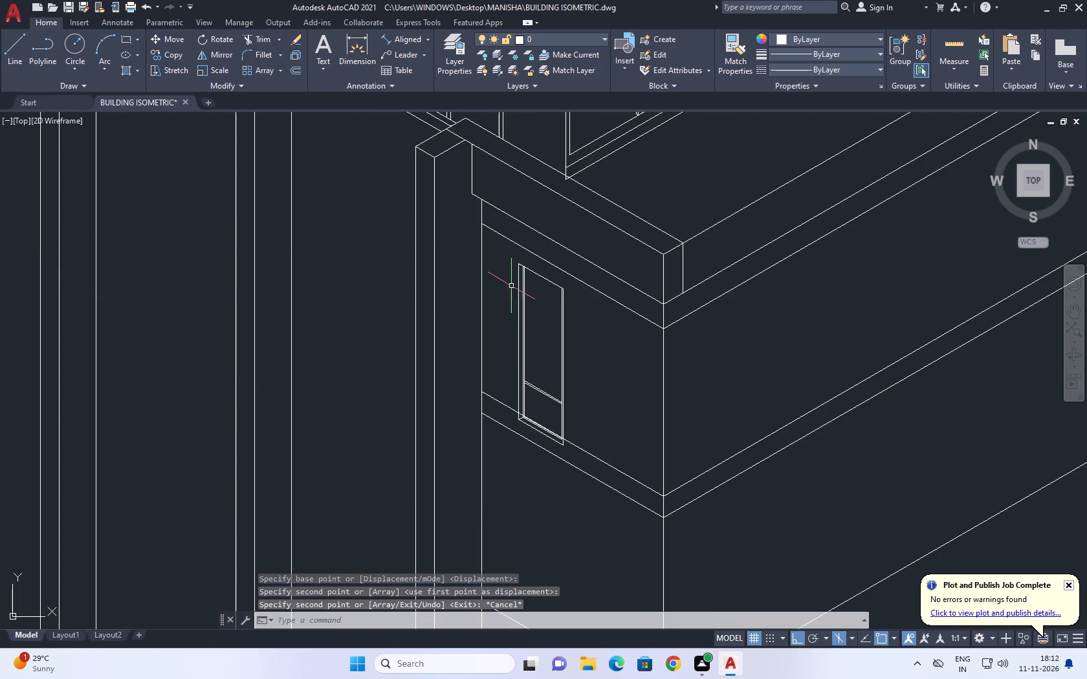
pyautogui.click(505, 230)
pyautogui.click(578, 469)
pyautogui.moveTo(564, 372); pyautogui.dragTo(578, 406, button='middle')
pyautogui.scroll(1, 575, 388)
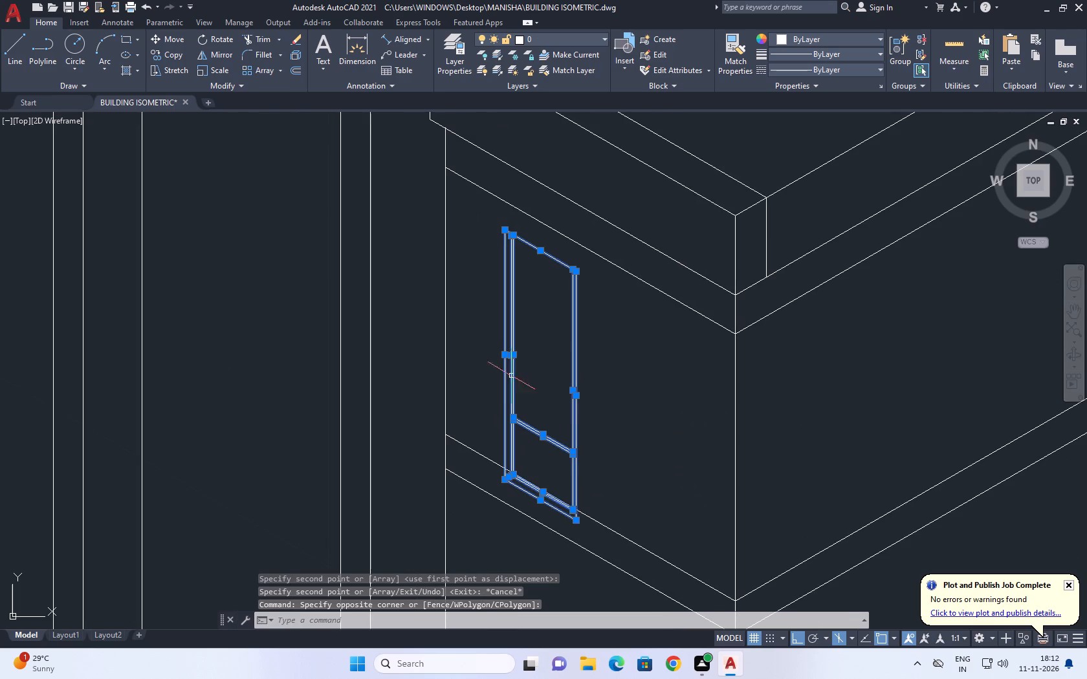
pyautogui.click(173, 38)
pyautogui.click(611, 417)
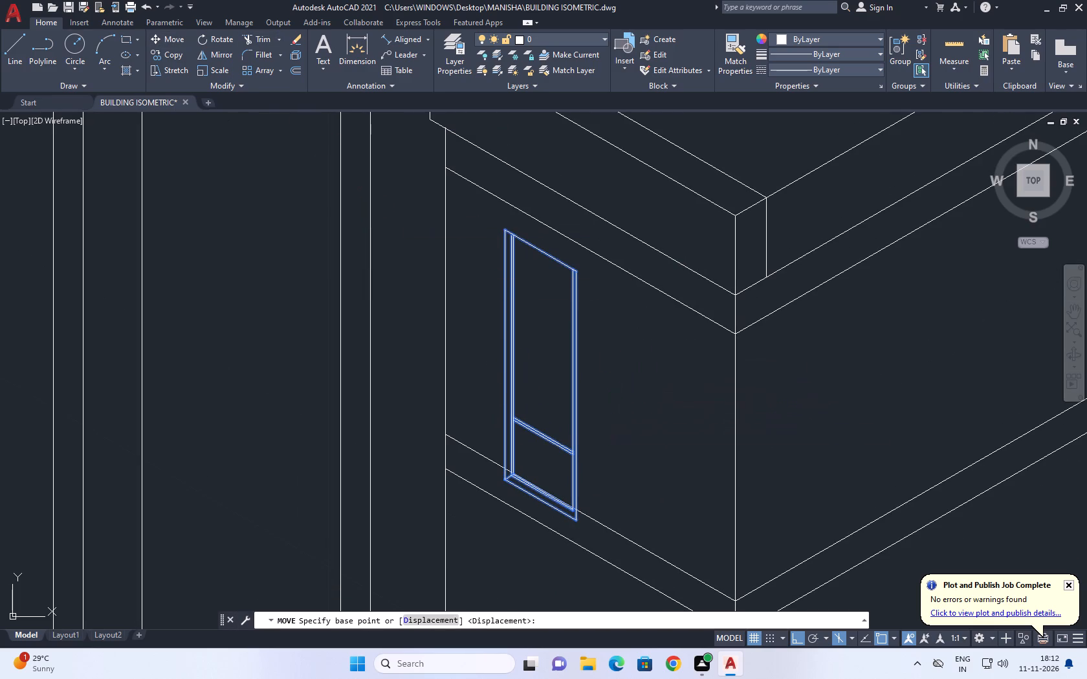
pyautogui.click(610, 396)
# Copy the short wall's upper band line beneath the narrow opening 0.025 along the long wall's direction from the shared corner.
pyautogui.moveTo(575, 460); pyautogui.dragTo(580, 428, button='middle')
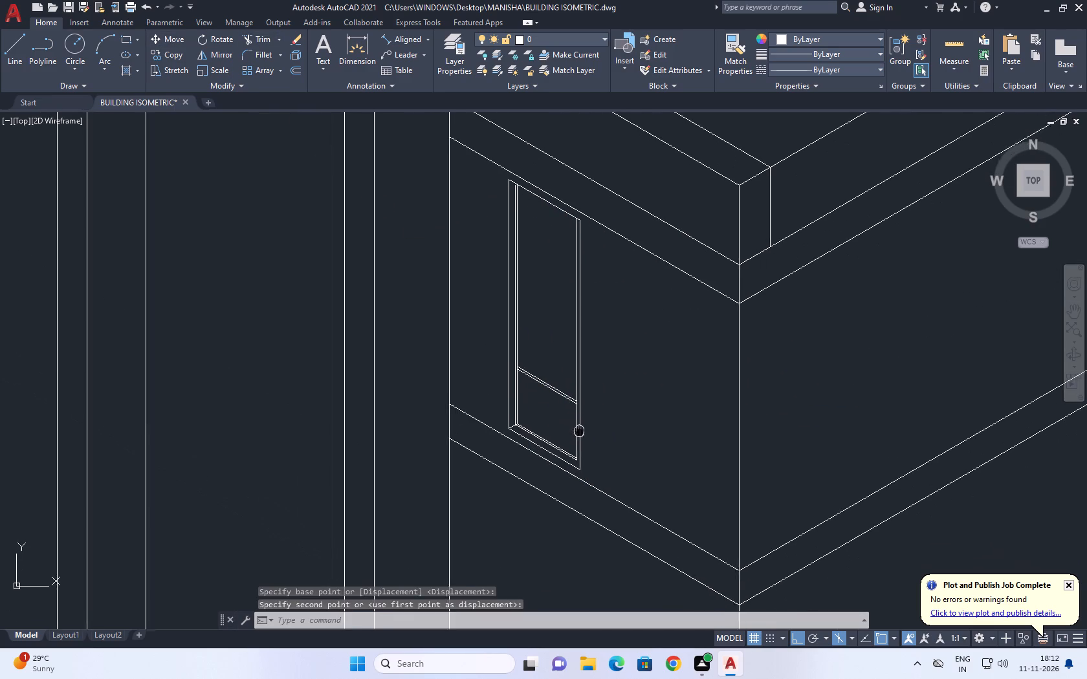
pyautogui.moveTo(580, 428); pyautogui.dragTo(614, 369, button='middle')
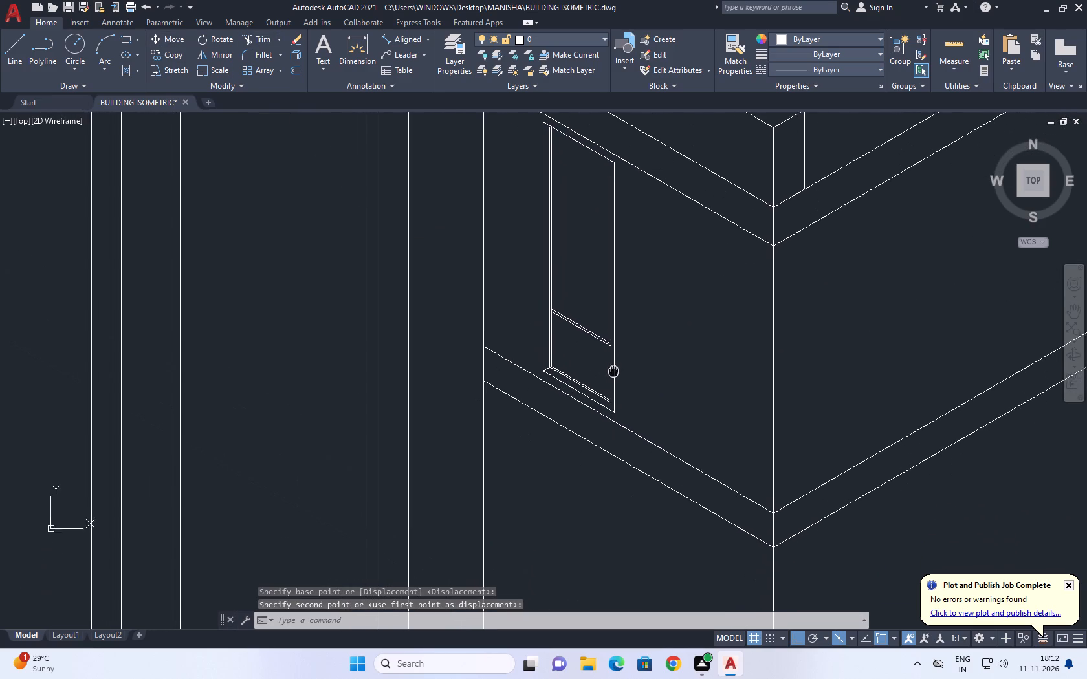
pyautogui.moveTo(614, 369); pyautogui.dragTo(616, 348, button='middle')
pyautogui.click(648, 416)
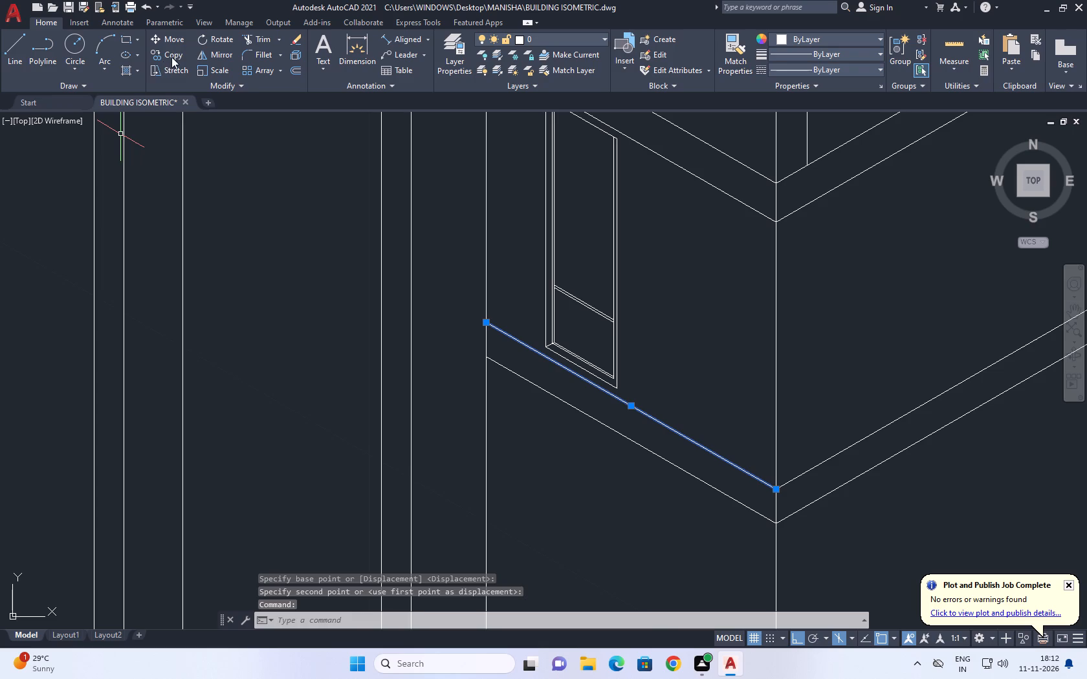
pyautogui.click(173, 56)
pyautogui.scroll(3, 775, 495)
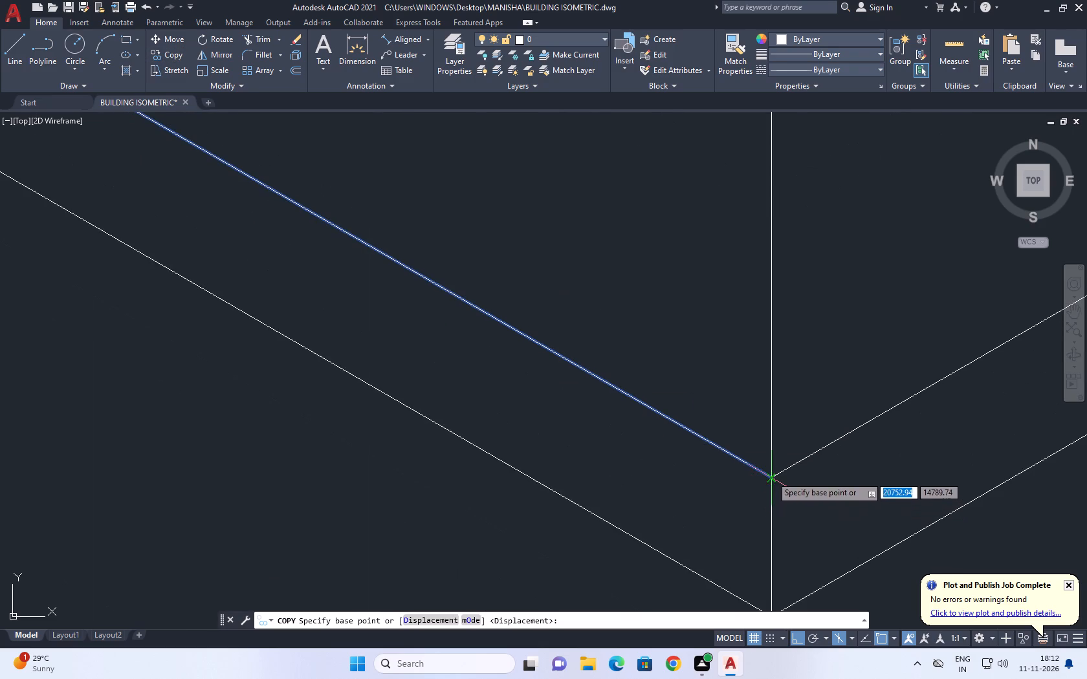
pyautogui.click(771, 476)
pyautogui.scroll(-2, 784, 471)
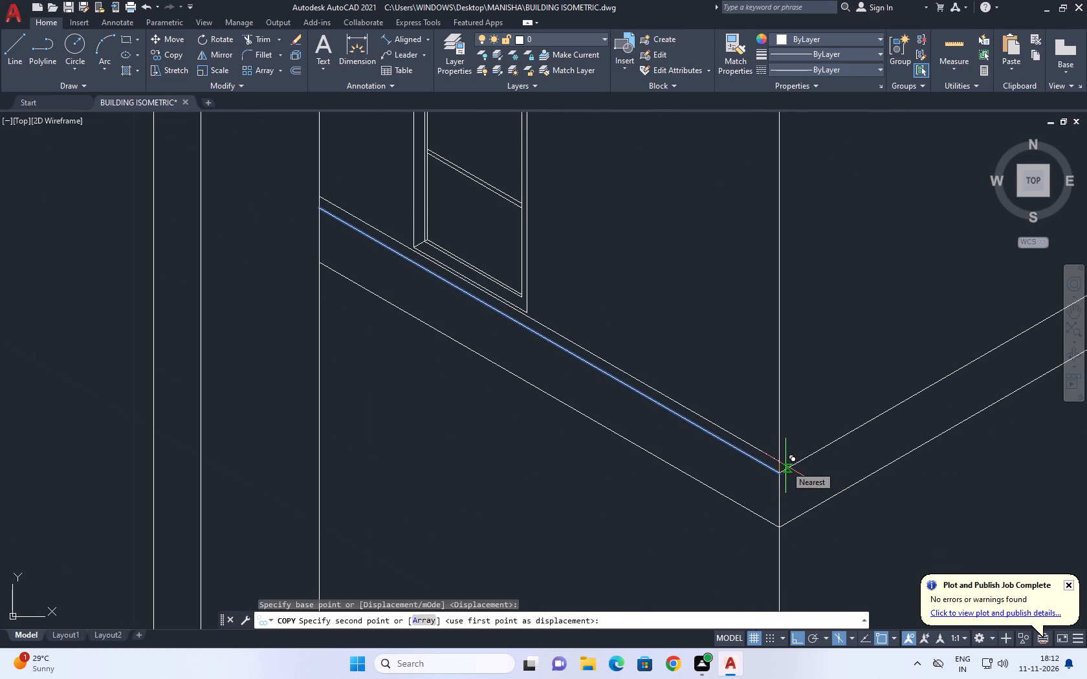
pyautogui.write('0.2')
pyautogui.press('BackSpace')
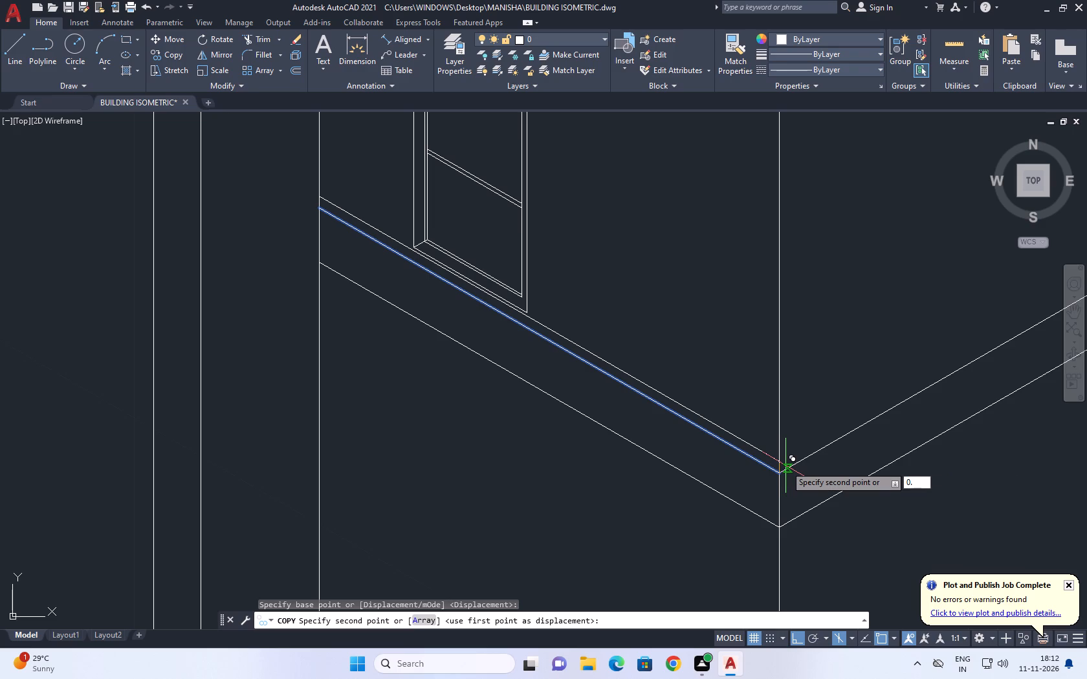
pyautogui.write('025')
pyautogui.press('Return')
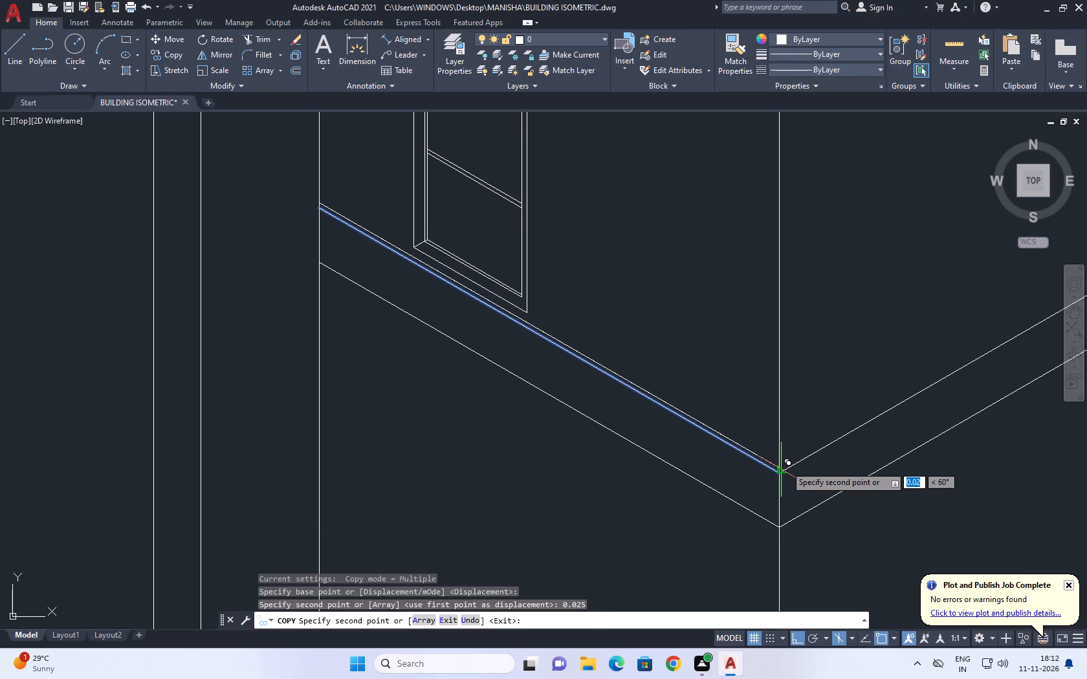
pyautogui.rightClick(703, 367)
pyautogui.click(741, 384)
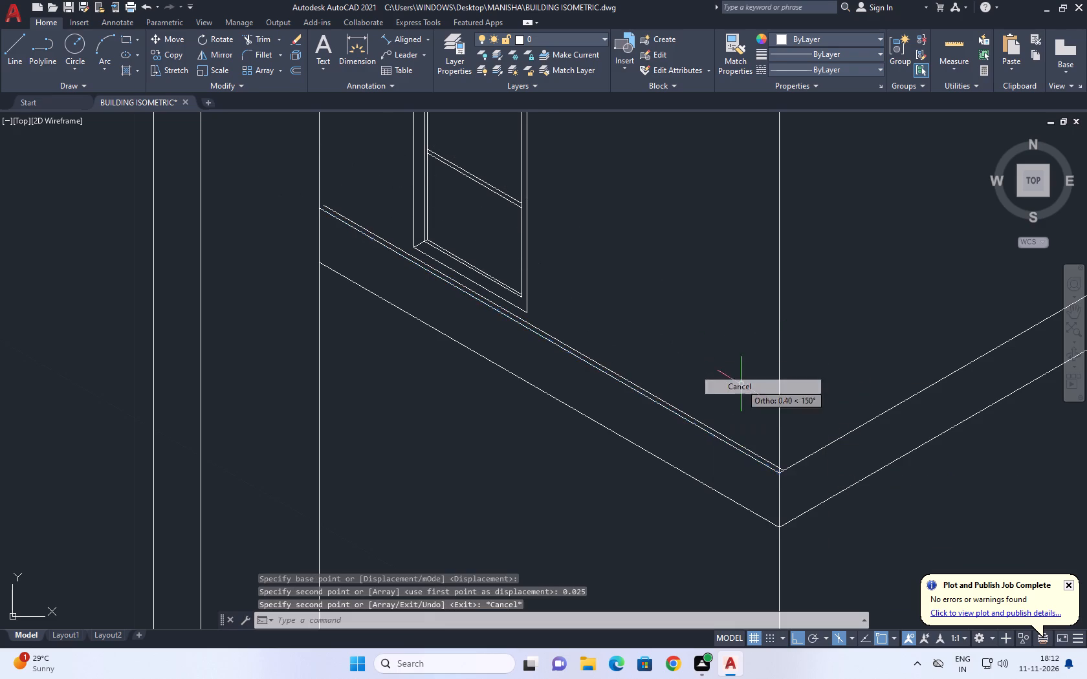
# Copy the long wall's upper band line 0.025 along the short wall's direction to form a matching double edge.
pyautogui.scroll(-3, 599, 351)
pyautogui.scroll(3, 687, 376)
pyautogui.click(666, 362)
pyautogui.click(635, 330)
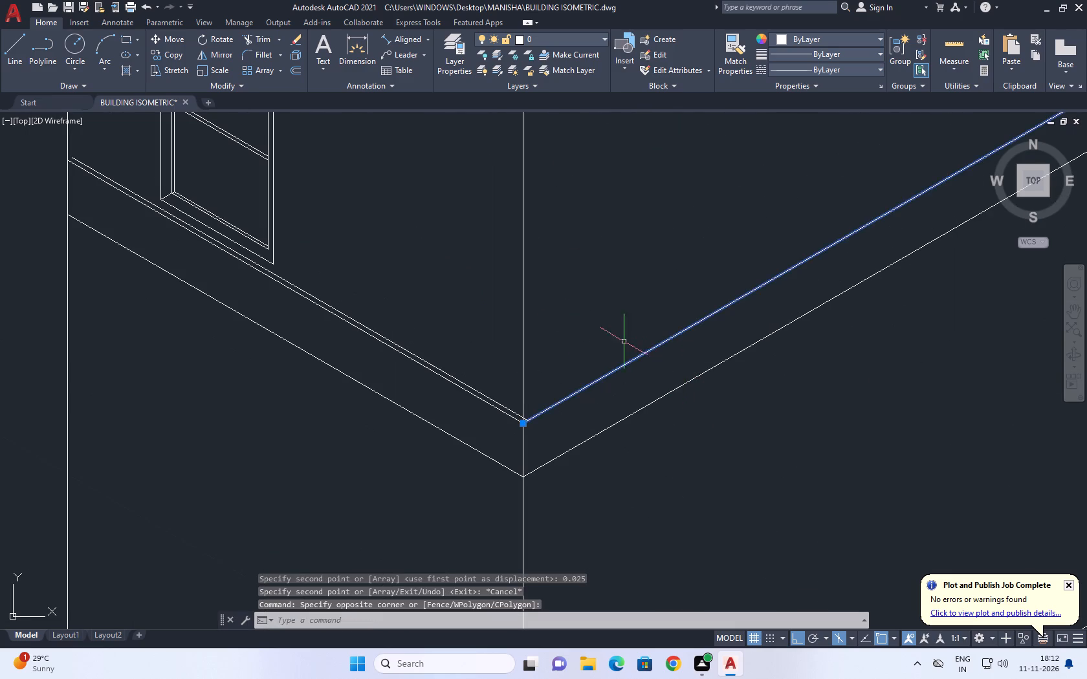
pyautogui.moveTo(562, 327); pyautogui.dragTo(571, 351, button='middle')
pyautogui.click(174, 54)
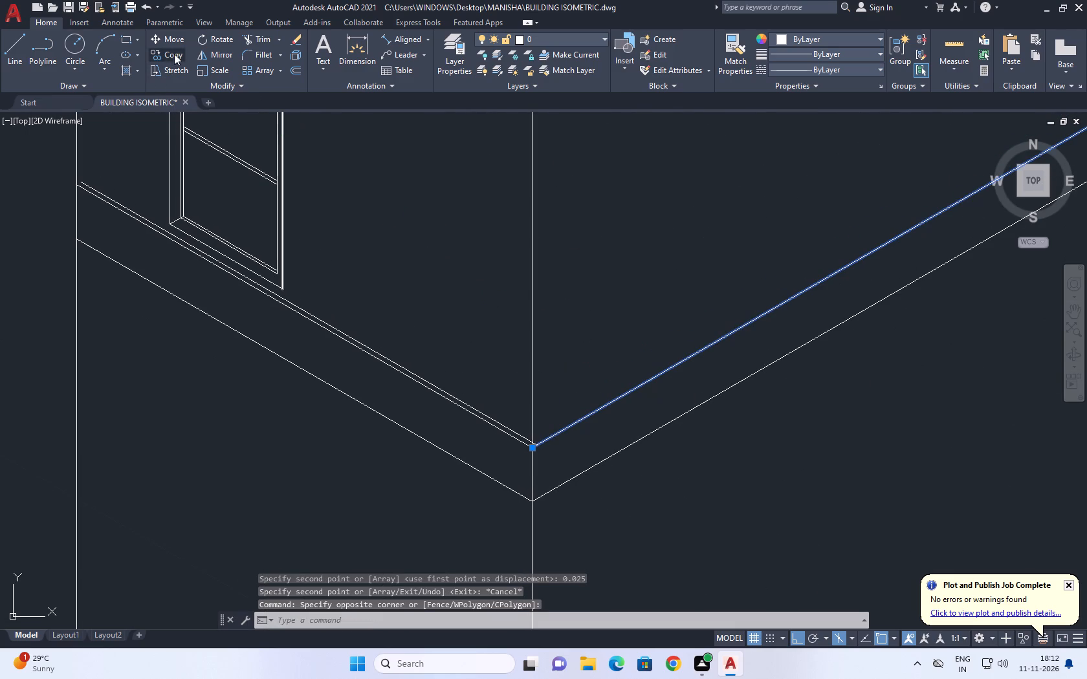
pyautogui.click(608, 380)
pyautogui.write('0.025')
pyautogui.press('Return')
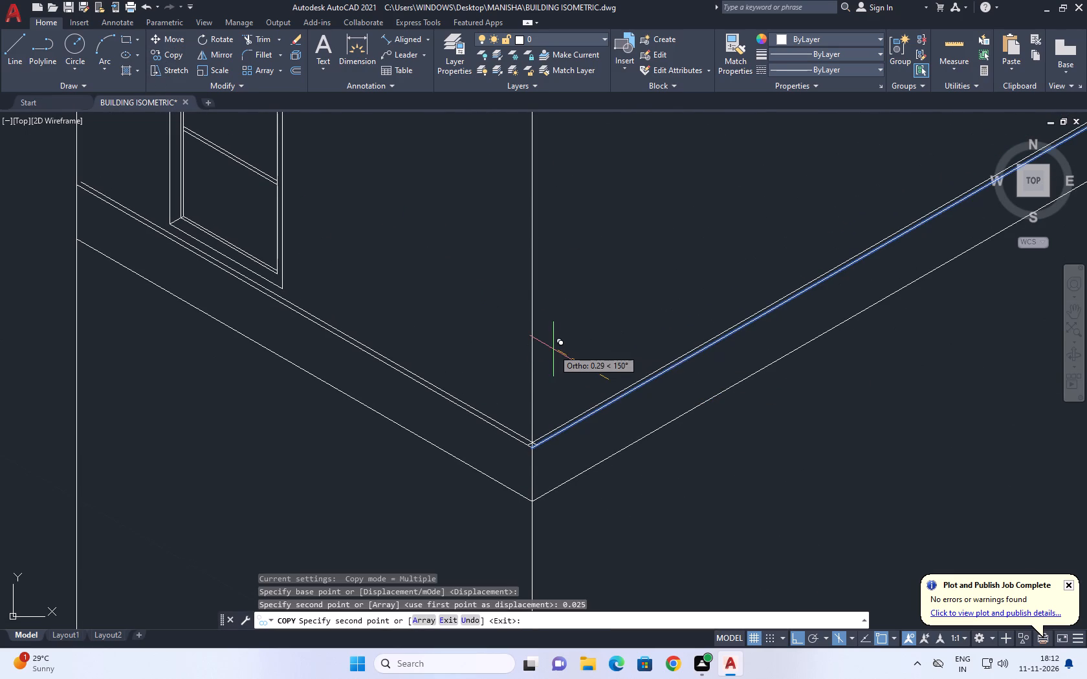
pyautogui.rightClick(626, 325)
pyautogui.click(666, 343)
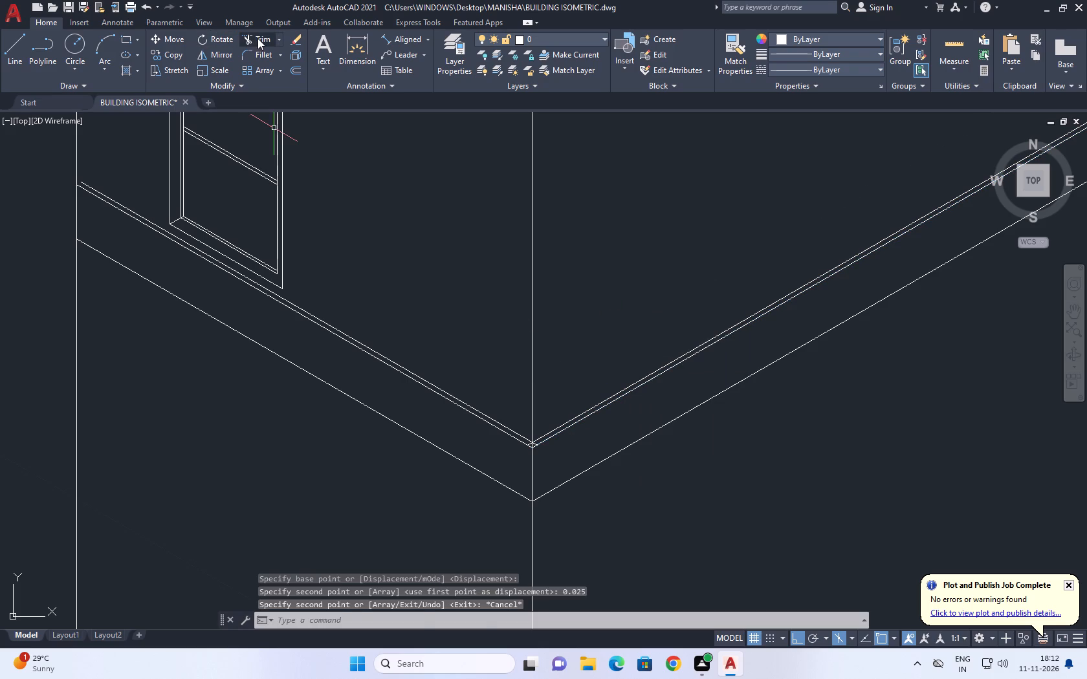
# Trim the overlapping ends of the two copied band lines where they cross at the shared wall corner.
pyautogui.click(258, 38)
pyautogui.scroll(6, 530, 444)
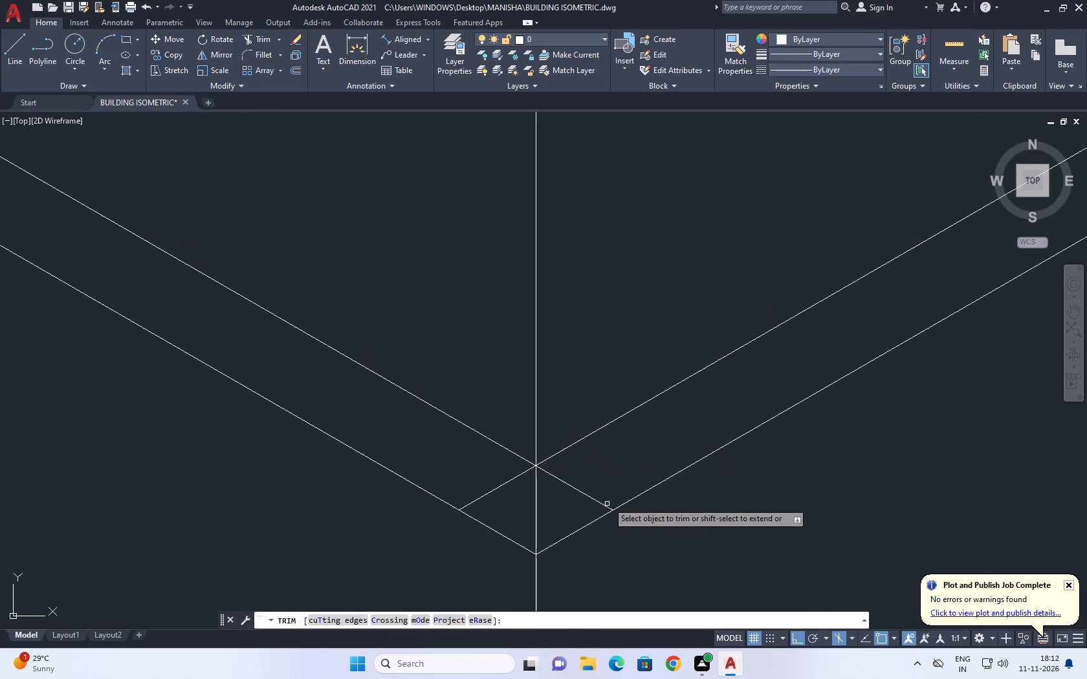
pyautogui.click(609, 490)
pyautogui.click(555, 508)
pyautogui.click(413, 444)
pyautogui.click(511, 498)
pyautogui.scroll(-7, 538, 486)
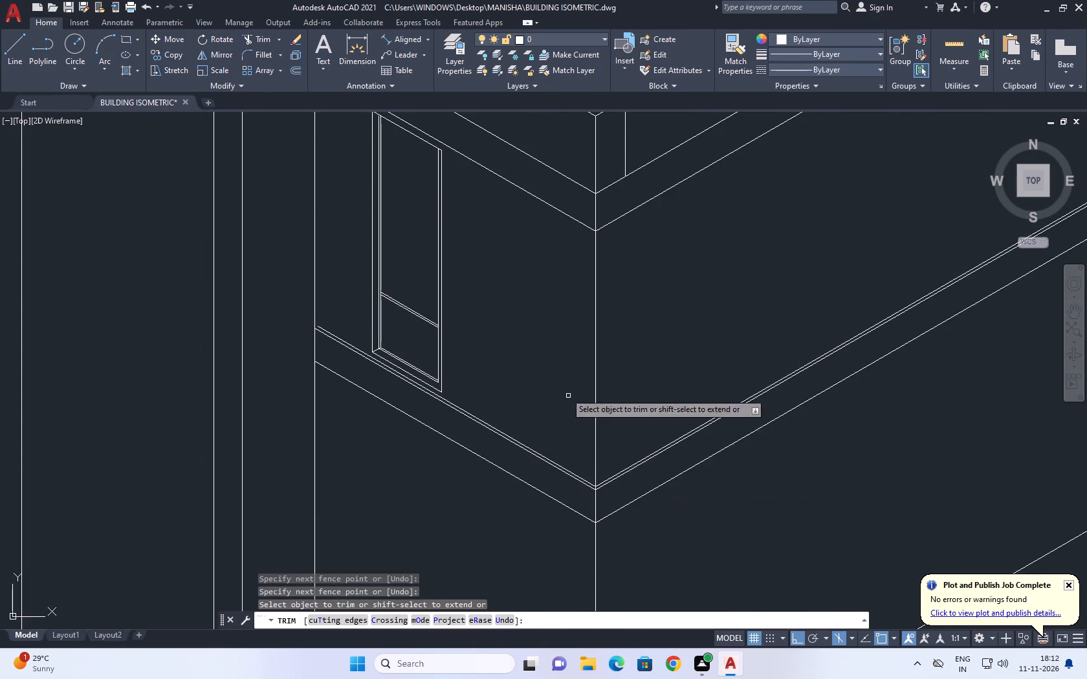
pyautogui.moveTo(561, 384); pyautogui.dragTo(580, 440, button='middle')
pyautogui.rightClick(524, 393)
pyautogui.click(551, 416)
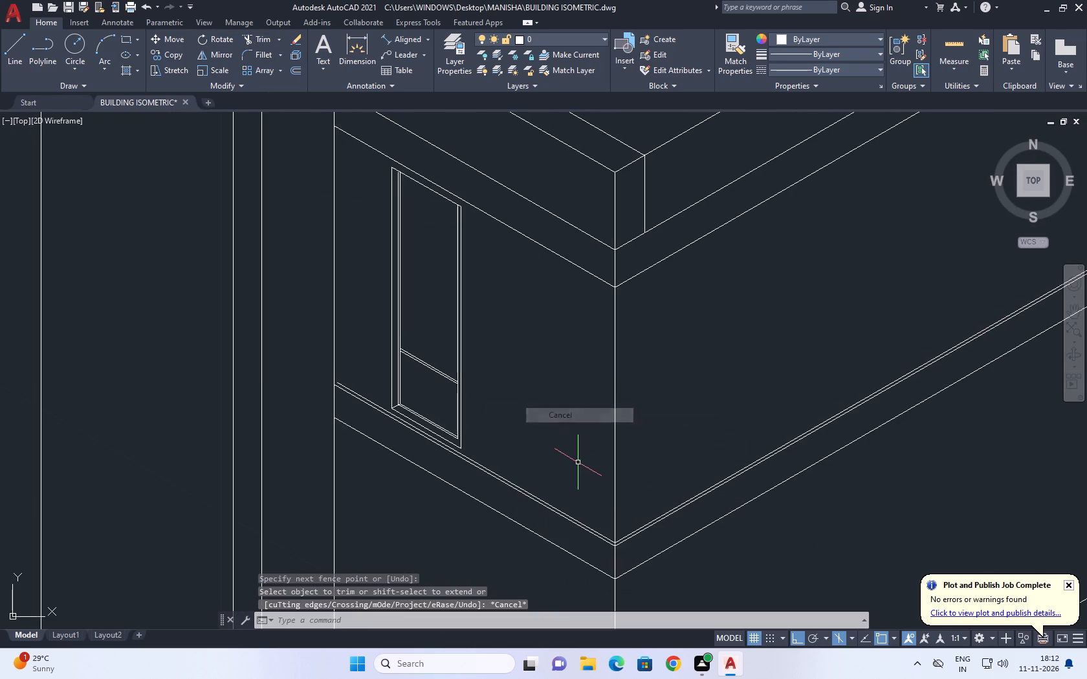
# Extend the copied band lines to the far vertical edges of the short wall and the long wall.
pyautogui.write('EX')
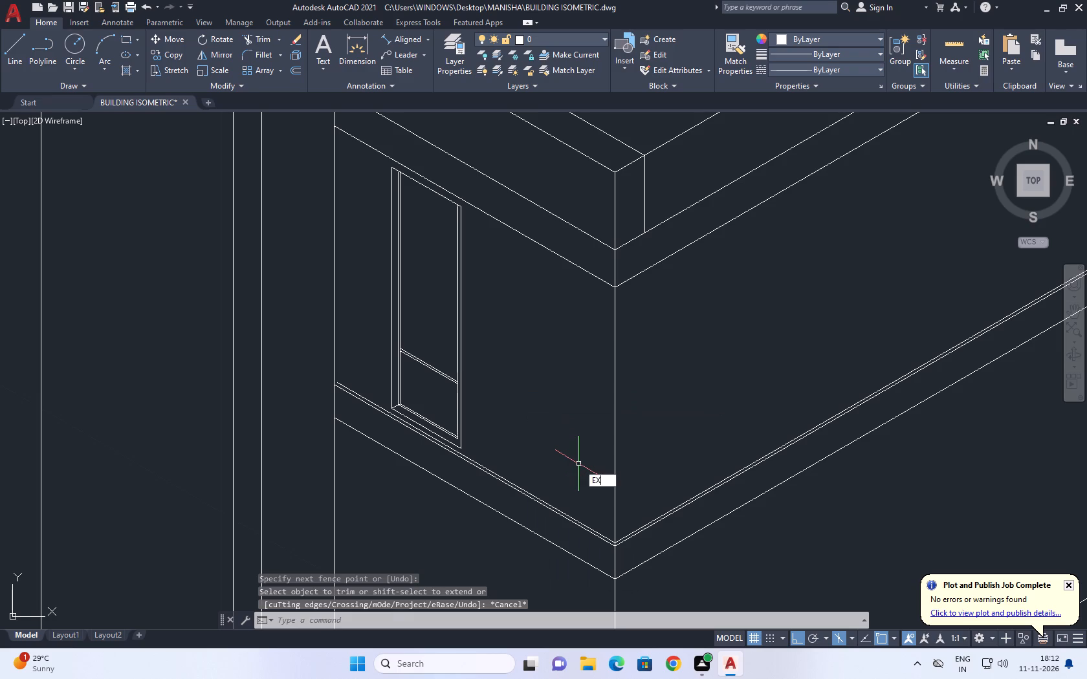
pyautogui.press('space')
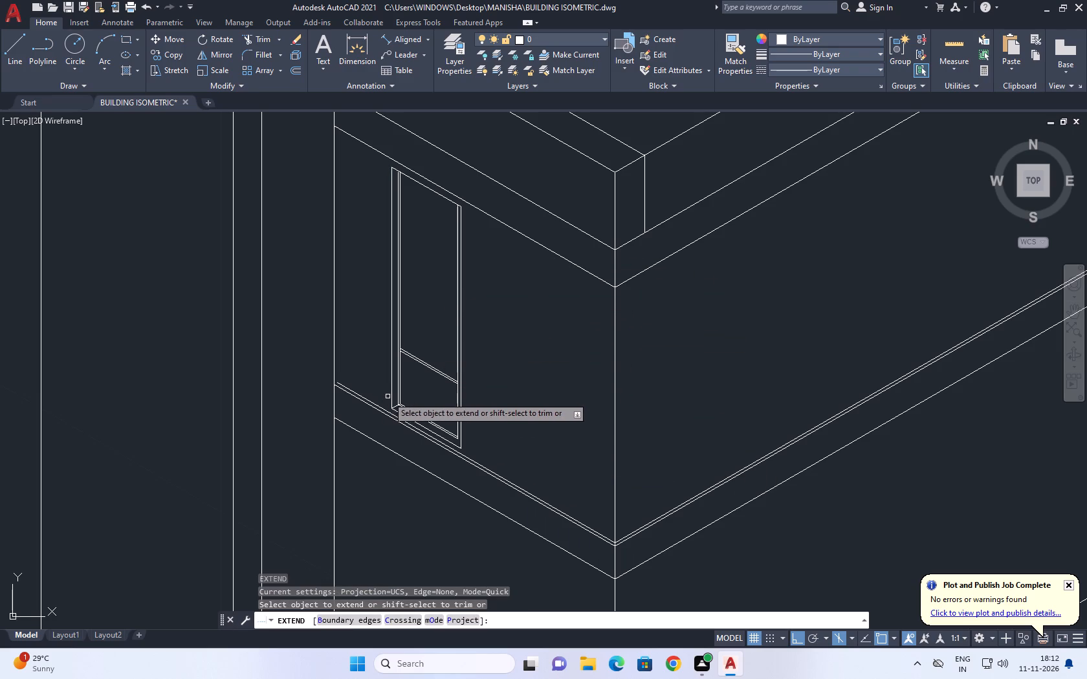
pyautogui.scroll(2, 365, 396)
pyautogui.click(344, 393)
pyautogui.scroll(-5, 314, 375)
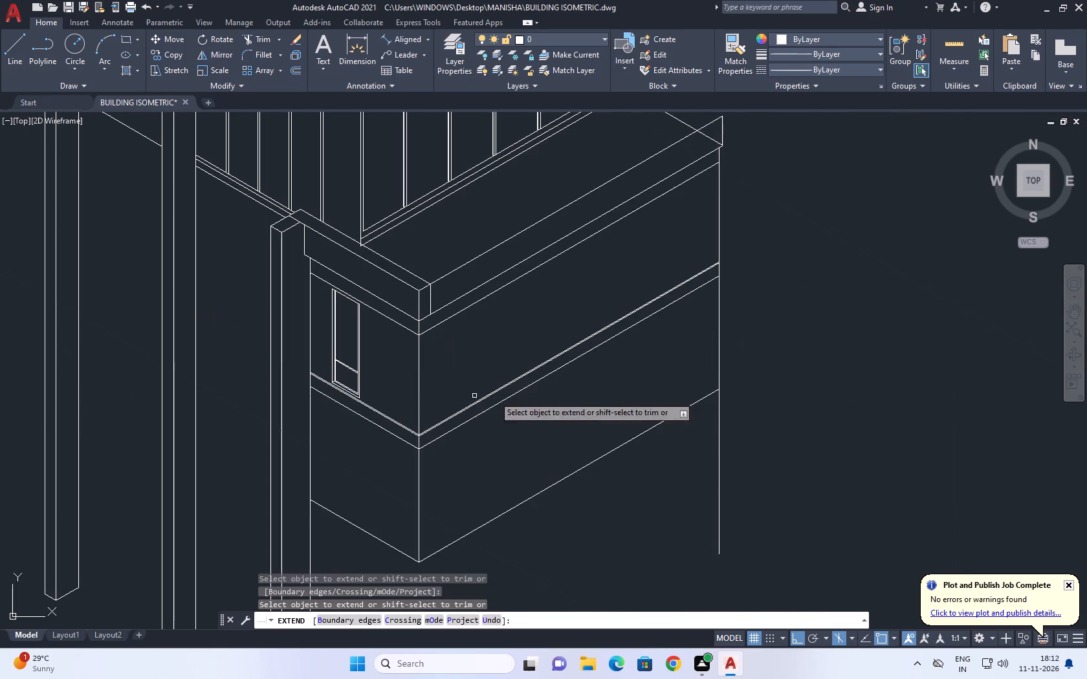
pyautogui.scroll(4, 716, 260)
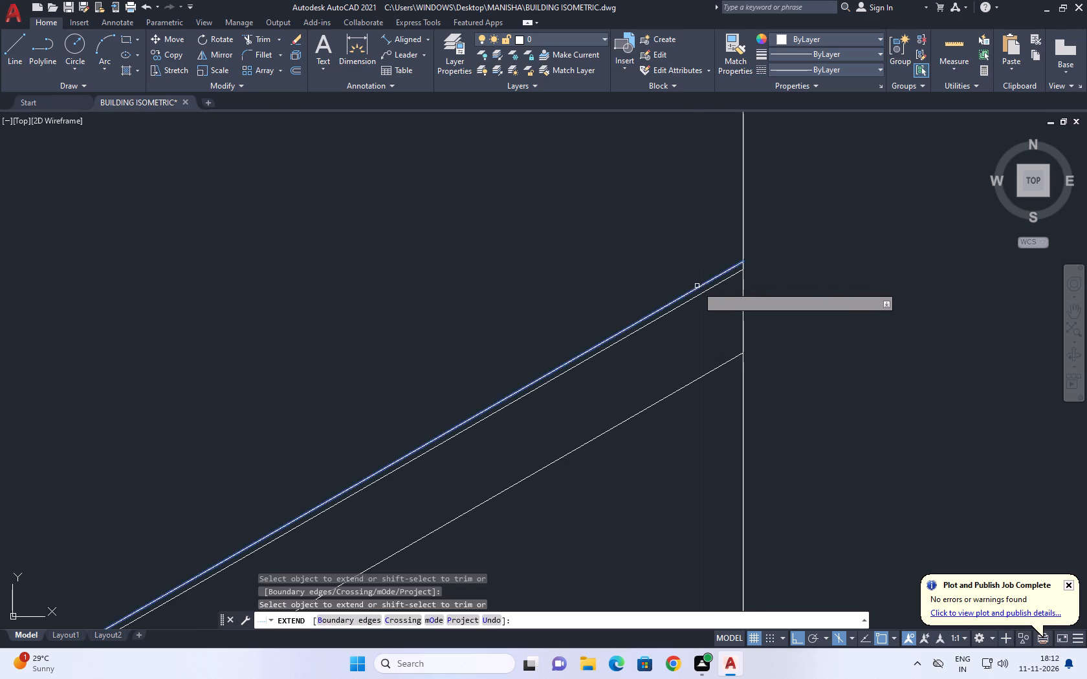
pyautogui.click(697, 286)
pyautogui.rightClick(615, 246)
pyautogui.click(640, 262)
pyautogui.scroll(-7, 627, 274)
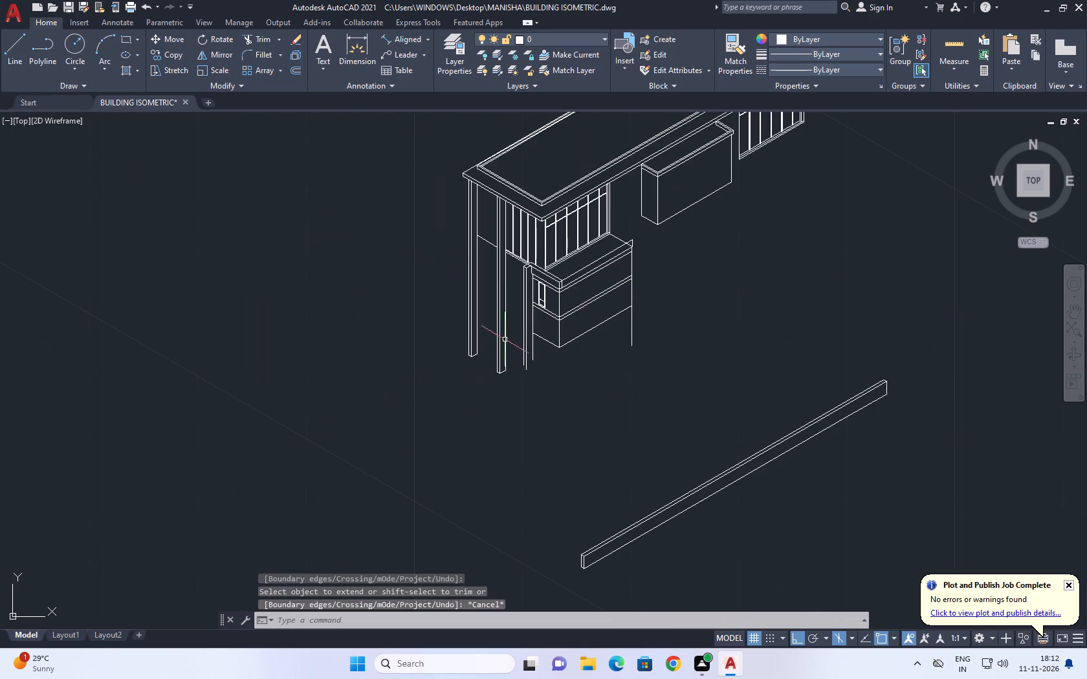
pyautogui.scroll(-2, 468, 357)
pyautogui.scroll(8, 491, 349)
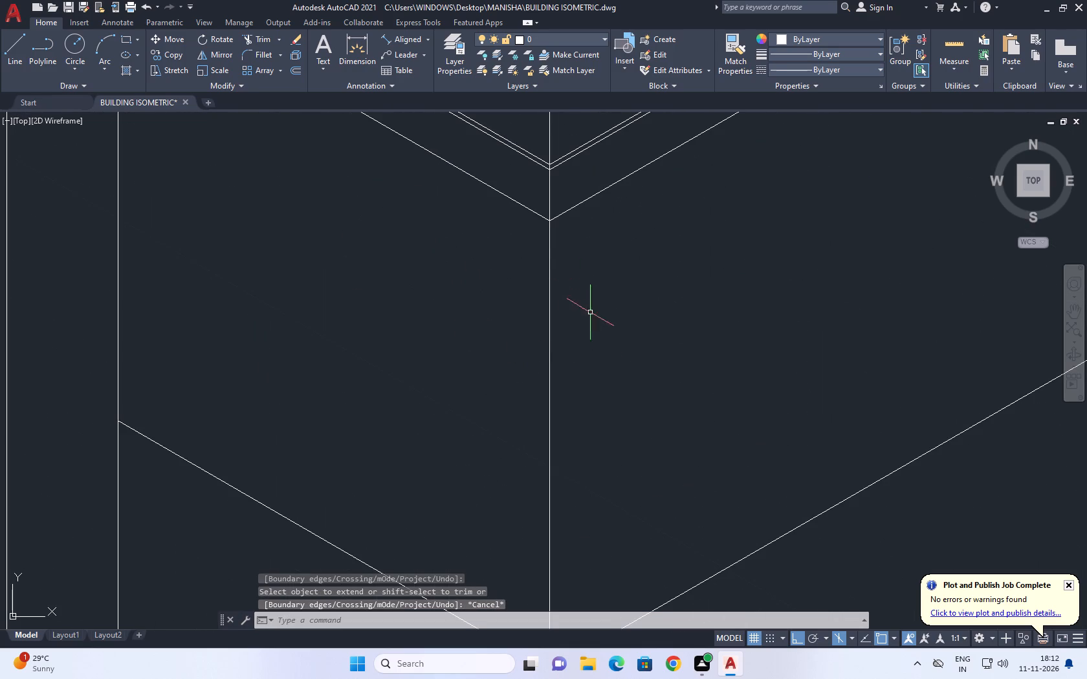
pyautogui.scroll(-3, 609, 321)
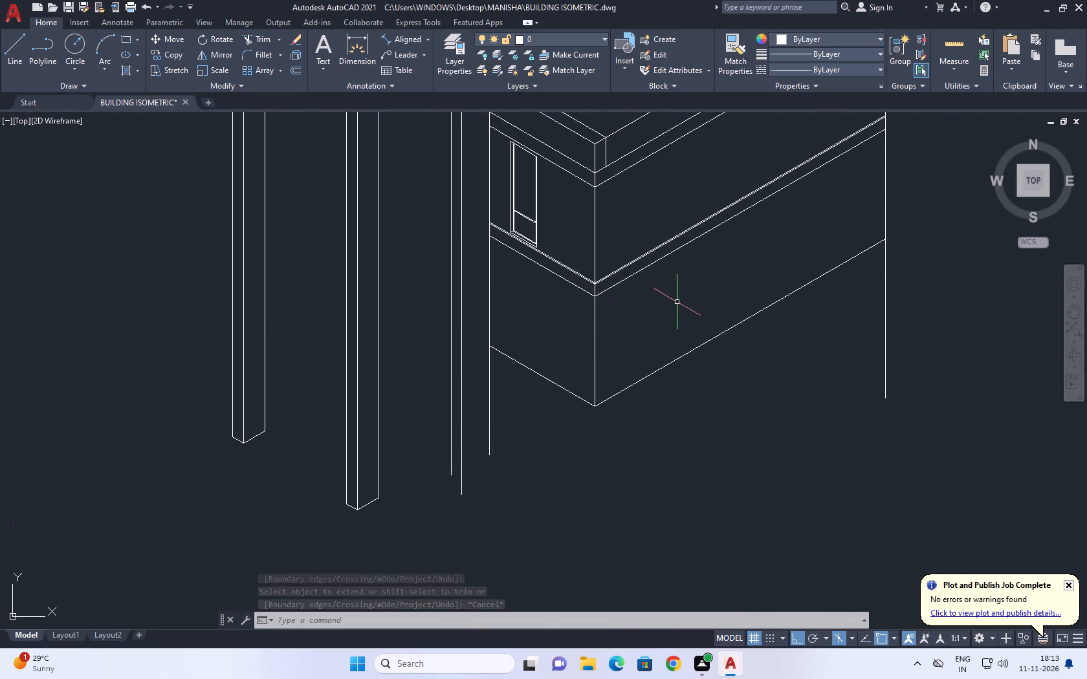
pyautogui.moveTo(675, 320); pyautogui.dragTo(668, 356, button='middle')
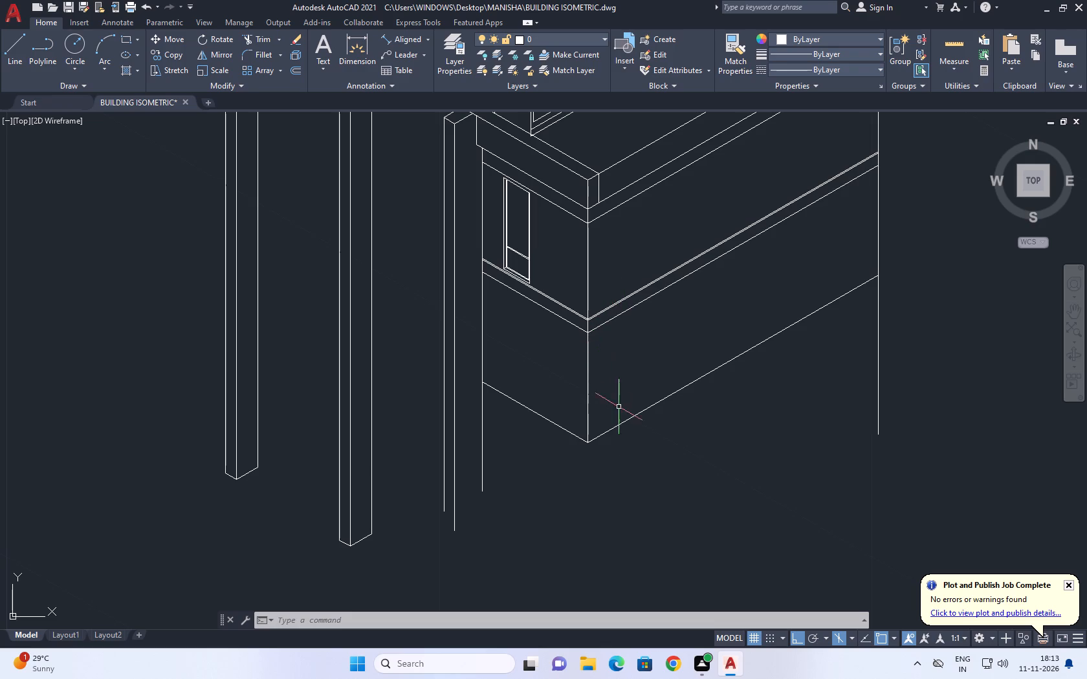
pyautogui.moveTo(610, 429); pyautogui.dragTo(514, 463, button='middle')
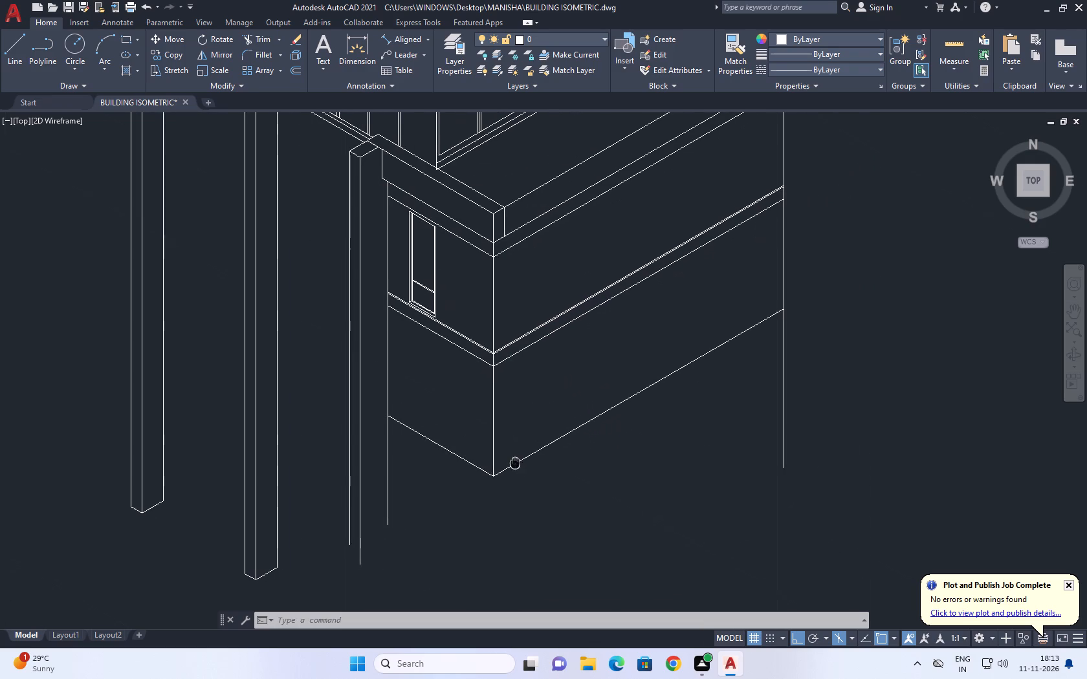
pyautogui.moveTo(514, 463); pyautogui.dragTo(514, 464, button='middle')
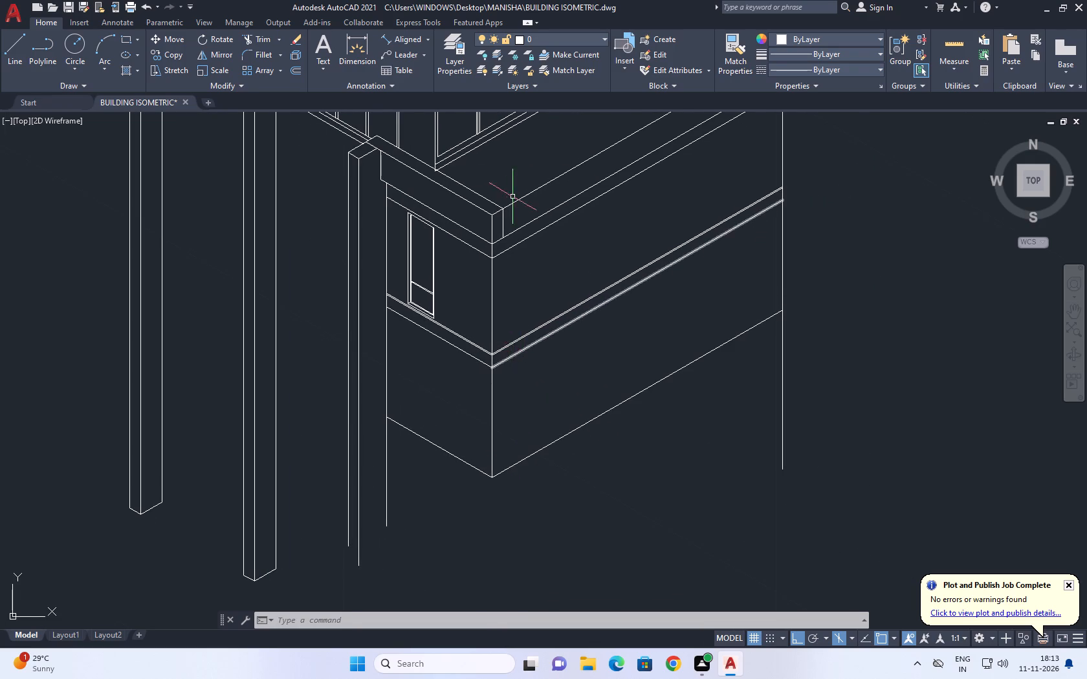
# Draw an opening outline on the long wall: 1 down from the line beneath the parapet, 1 along the wall, and back up past that line.
pyautogui.moveTo(511, 210); pyautogui.dragTo(511, 360, button='middle')
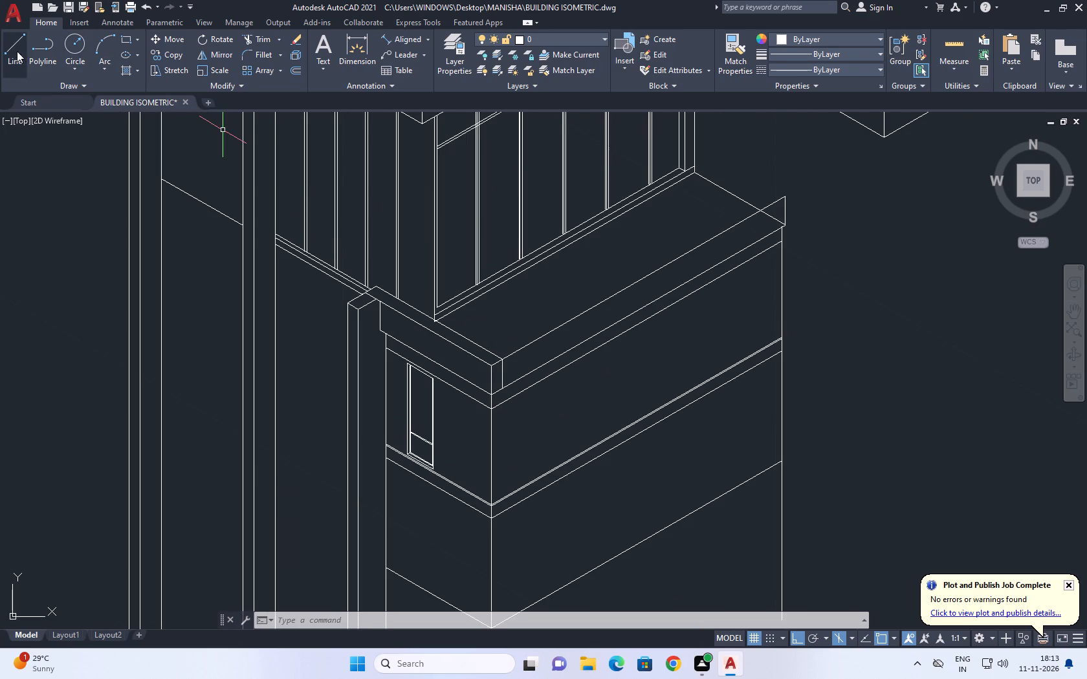
pyautogui.click(15, 51)
pyautogui.scroll(2, 534, 398)
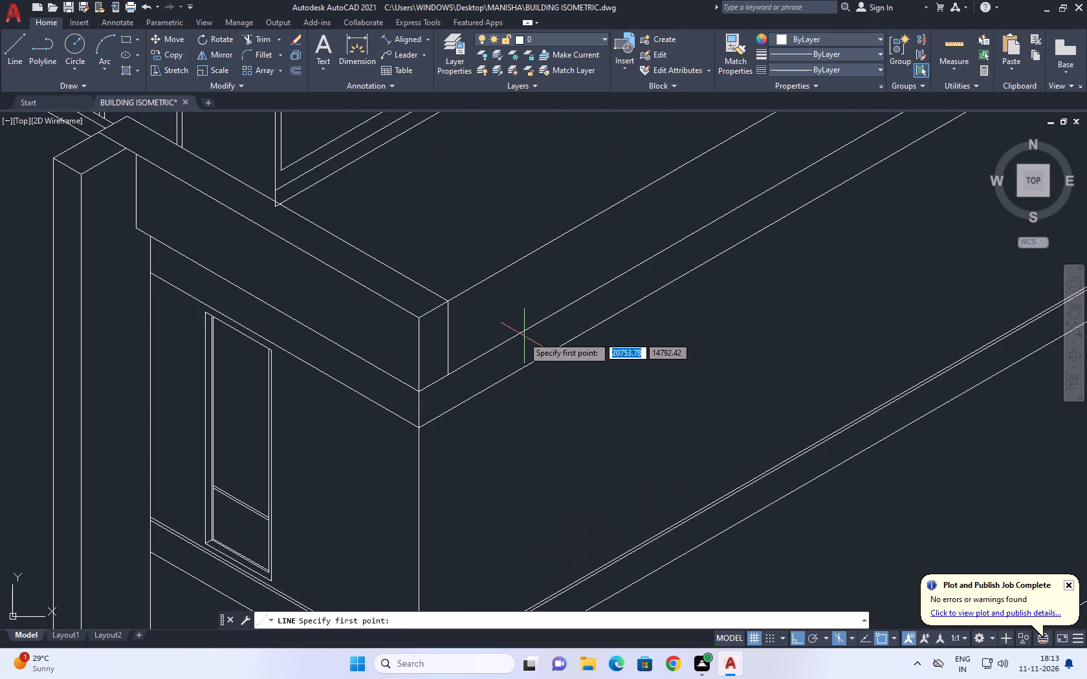
pyautogui.click(527, 363)
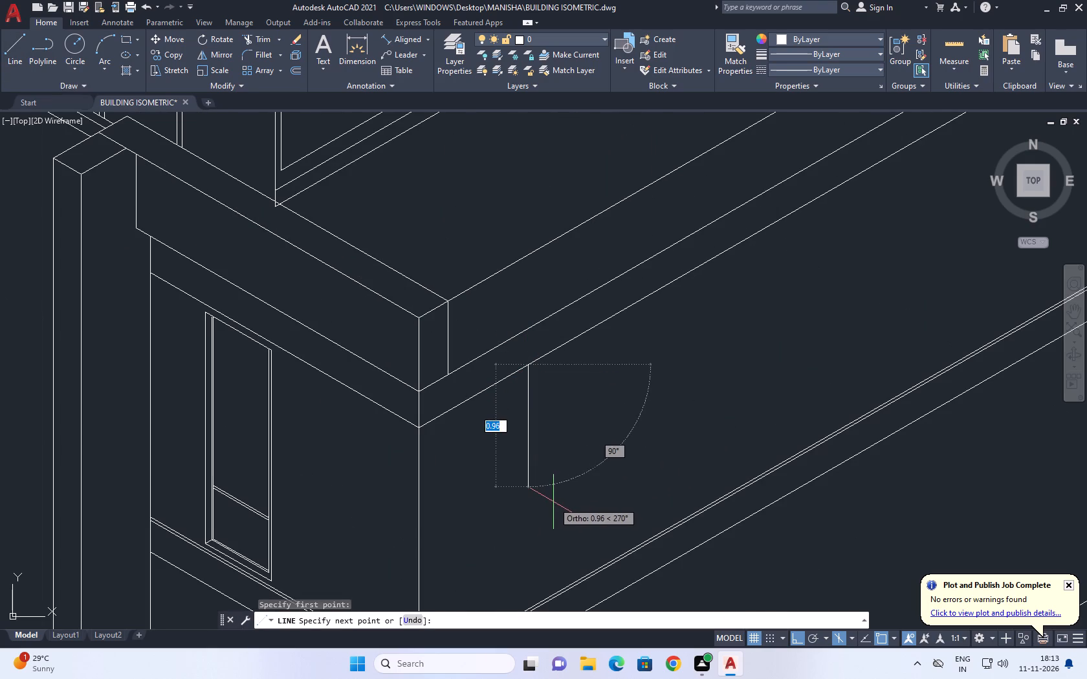
pyautogui.press('1')
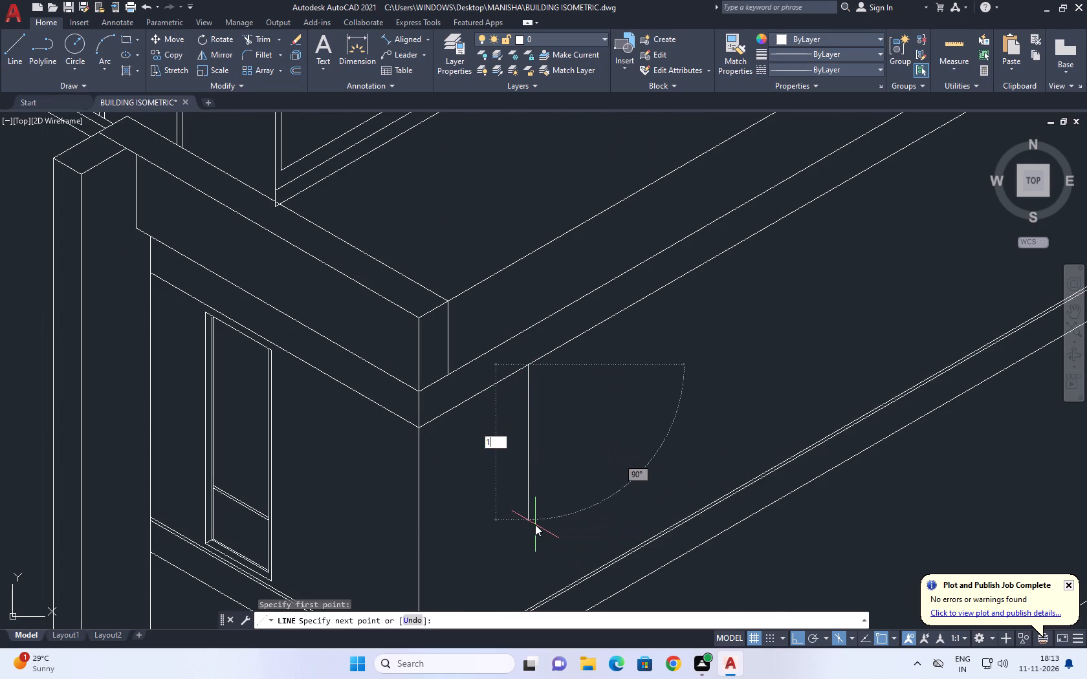
pyautogui.press('Return')
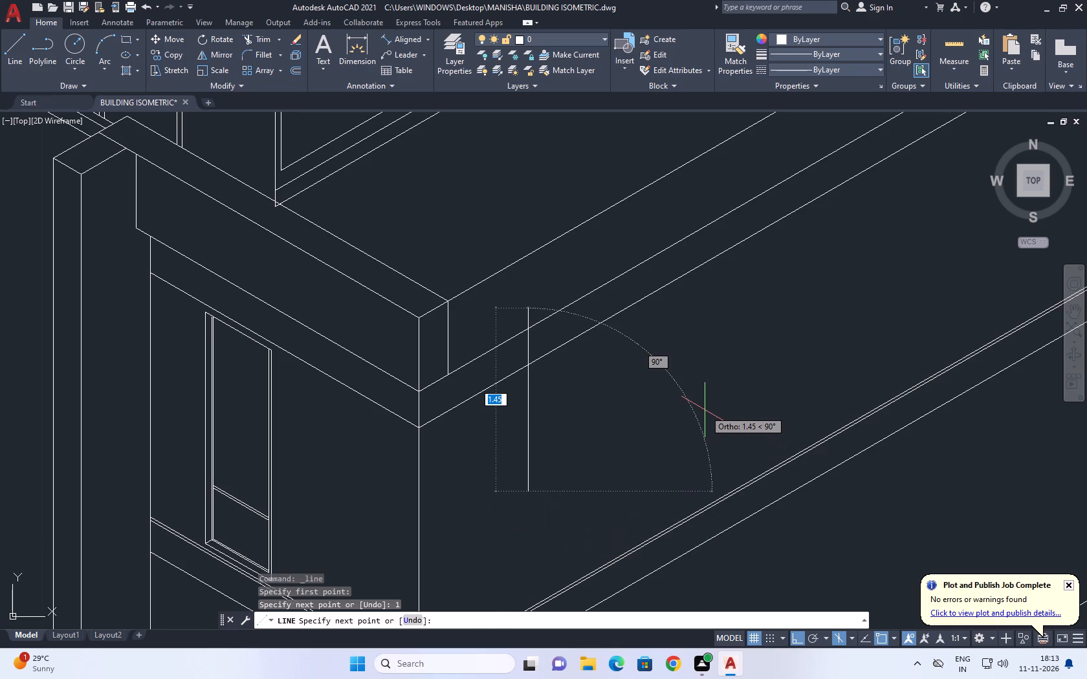
pyautogui.press('F5')
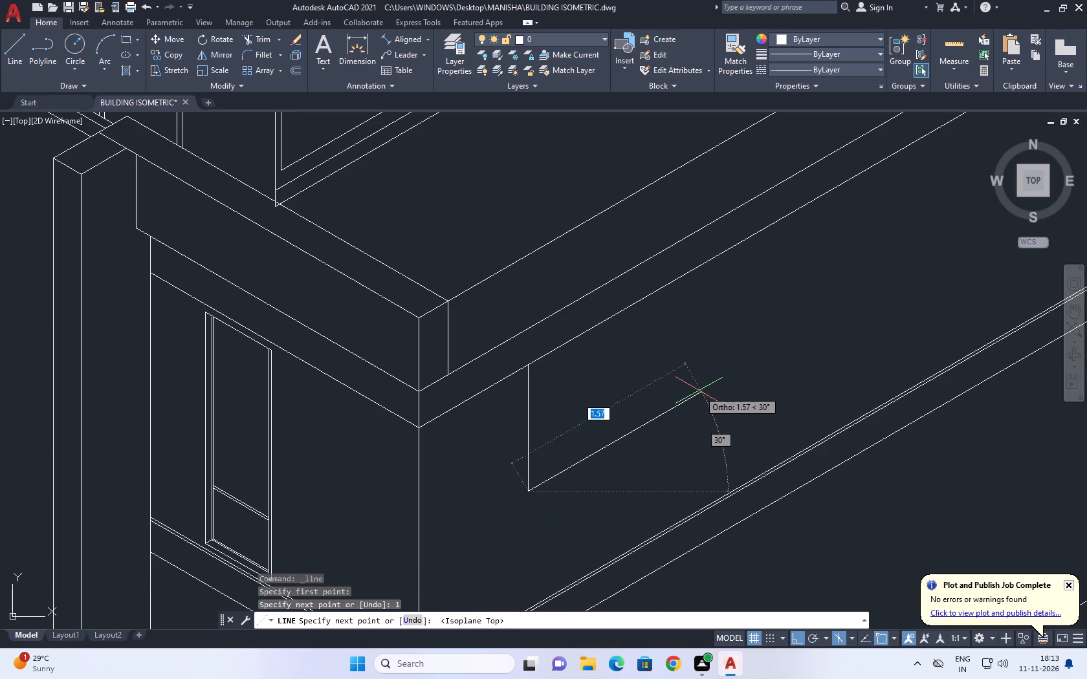
pyautogui.write('1.')
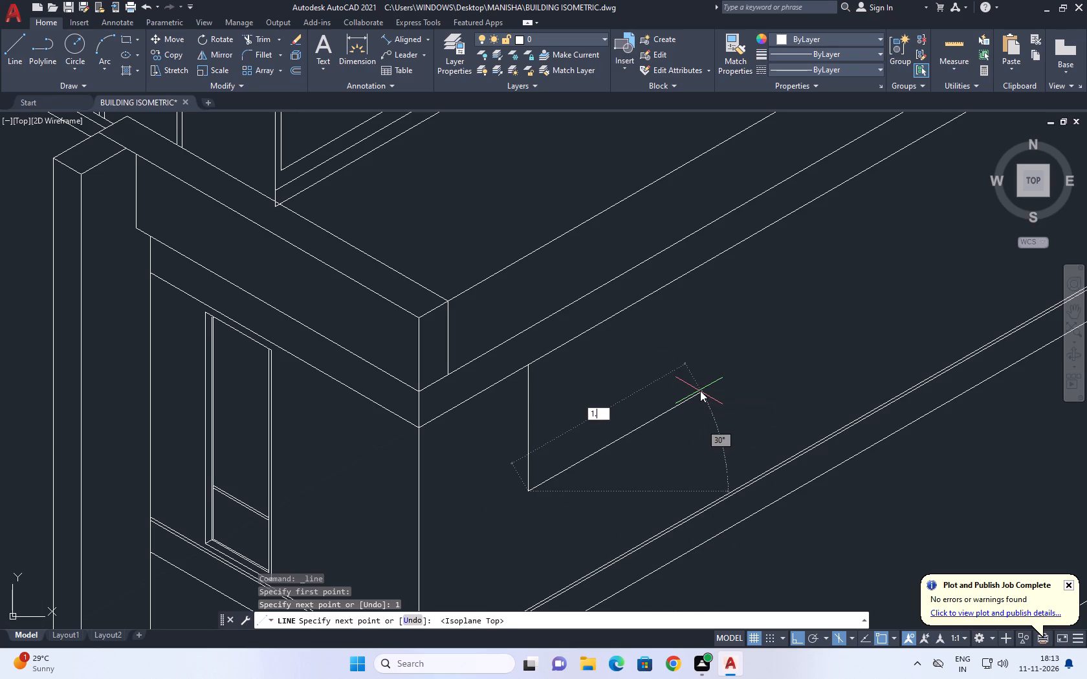
pyautogui.press('BackSpace')
pyautogui.press('Return')
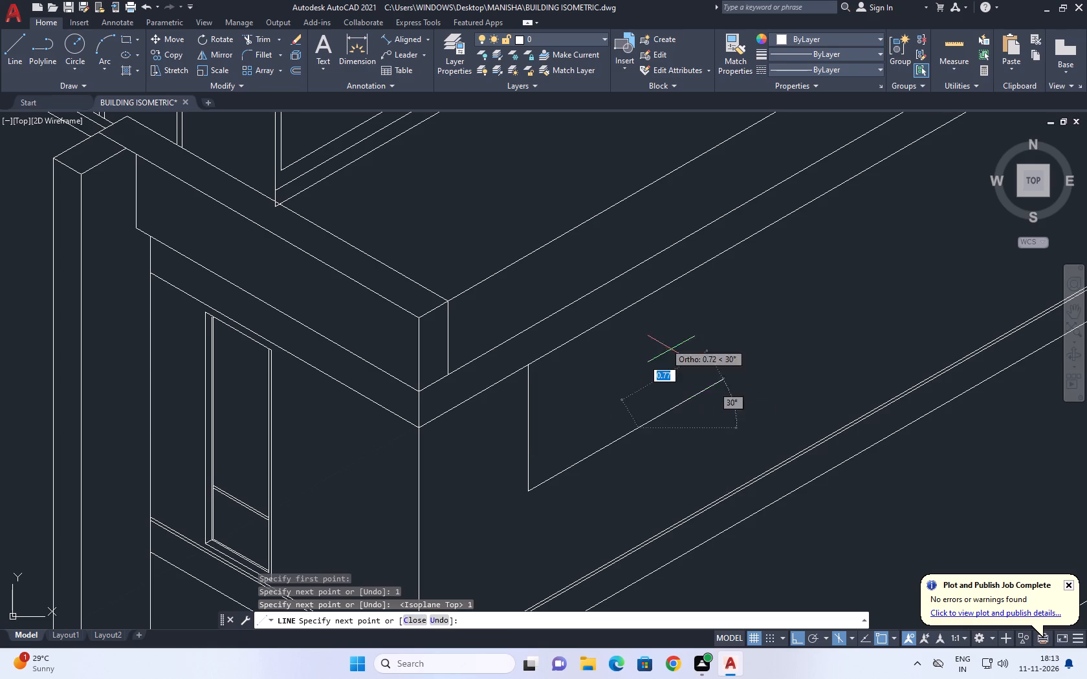
pyautogui.press('F5')
pyautogui.scroll(2, 639, 290)
pyautogui.click(632, 277)
pyautogui.press('space')
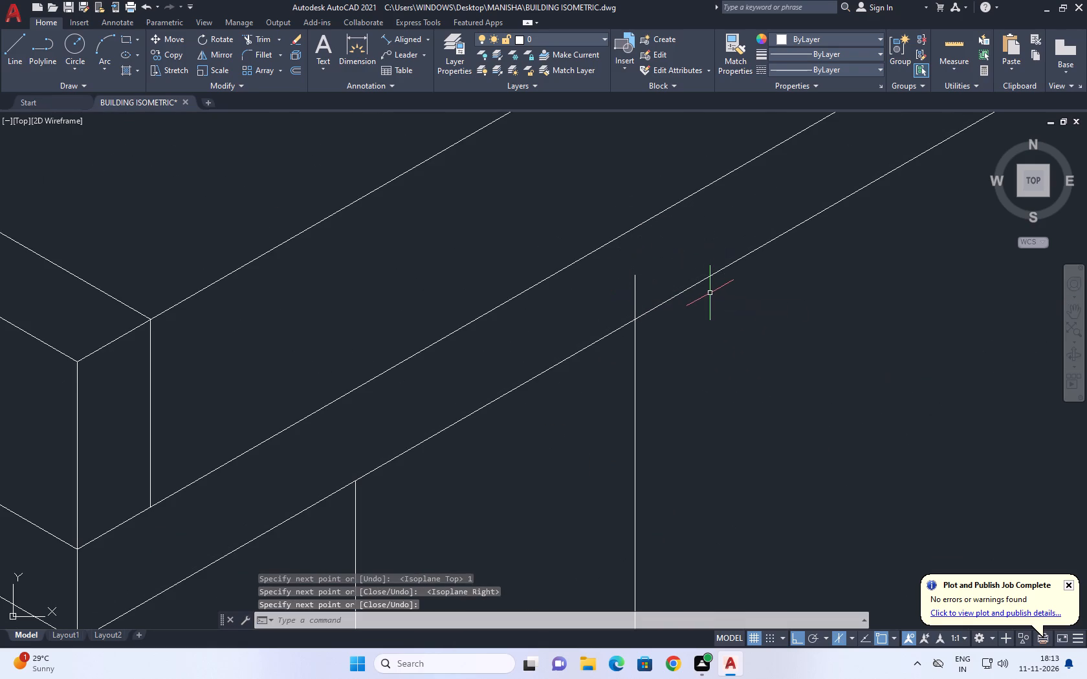
# Trim the new opening's second upright where it overshoots the line beneath the parapet.
pyautogui.press('t')
pyautogui.press('r')
pyautogui.press('space')
pyautogui.click(666, 266)
pyautogui.click(593, 301)
pyautogui.scroll(-3, 634, 276)
pyautogui.press('space')
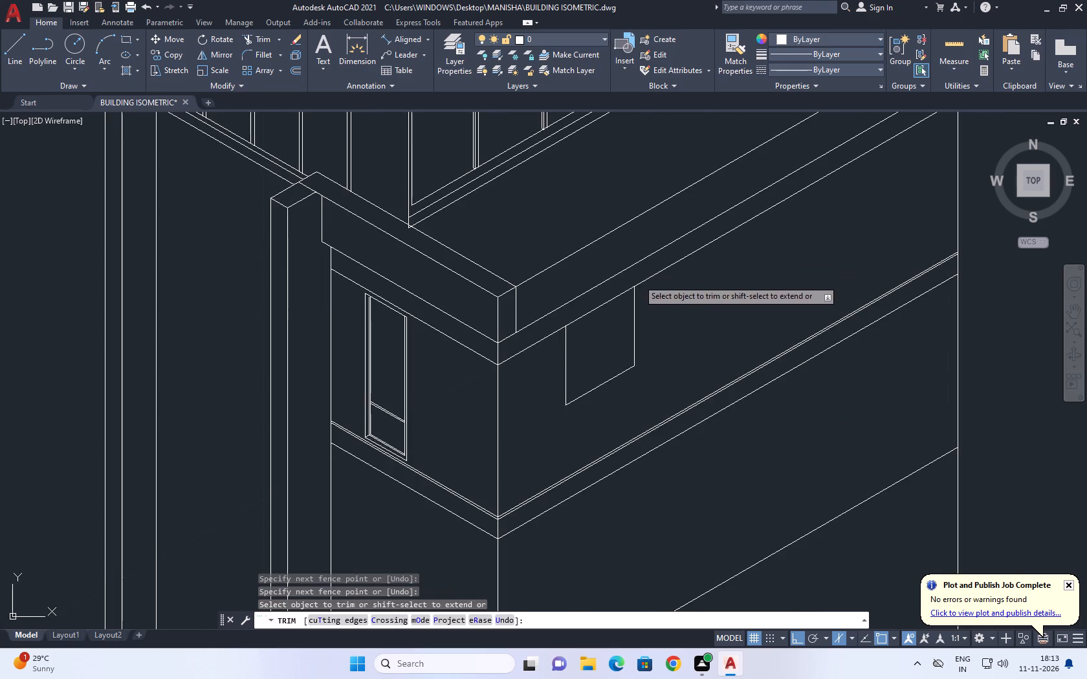
# Draw a vertical line from the midpoint of the opening's bottom edge up past the line beneath the parapet.
pyautogui.scroll(2, 601, 396)
pyautogui.moveTo(597, 383); pyautogui.dragTo(608, 431, button='middle')
pyautogui.write('L')
pyautogui.press('space')
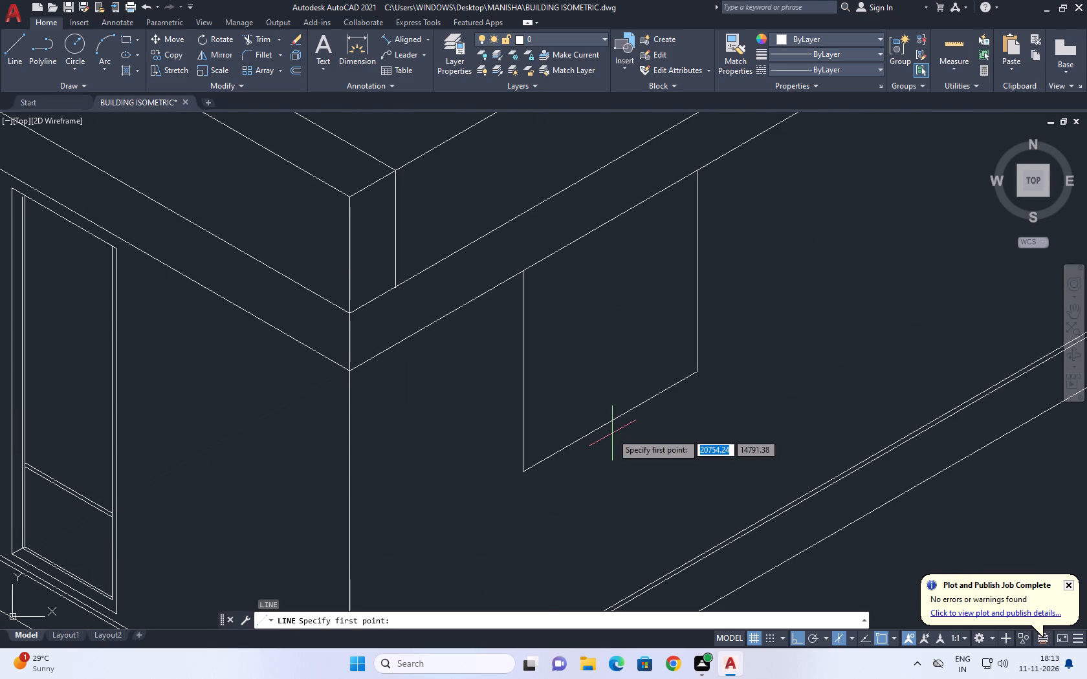
pyautogui.scroll(-1, 585, 444)
pyautogui.click(604, 427)
pyautogui.scroll(1, 539, 246)
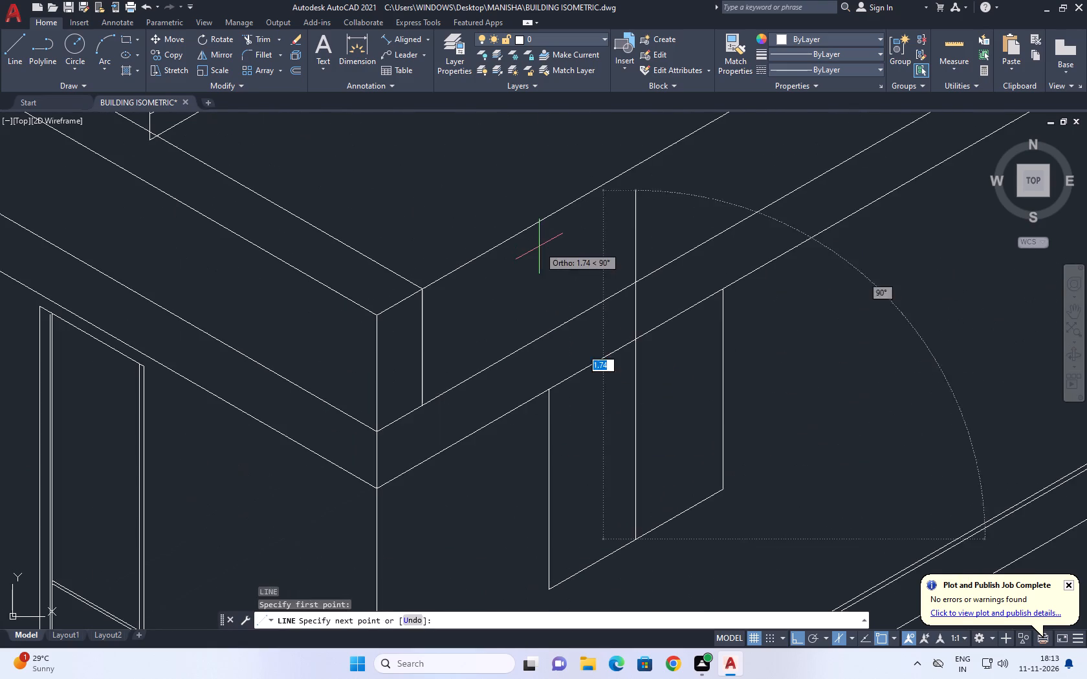
pyautogui.scroll(2, 608, 334)
pyautogui.click(637, 297)
pyautogui.press('space')
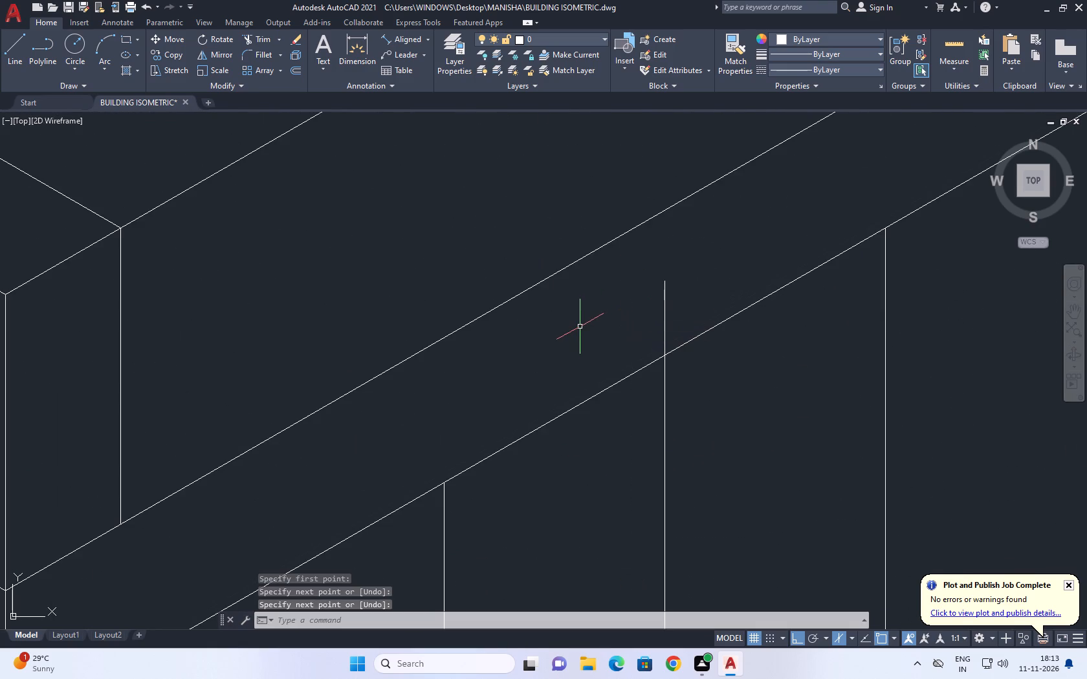
# Trim the opening's centre line where it overshoots the line beneath the parapet.
pyautogui.write('TR')
pyautogui.press('space')
pyautogui.click(702, 288)
pyautogui.click(593, 333)
pyautogui.scroll(-5, 595, 329)
pyautogui.press('space')
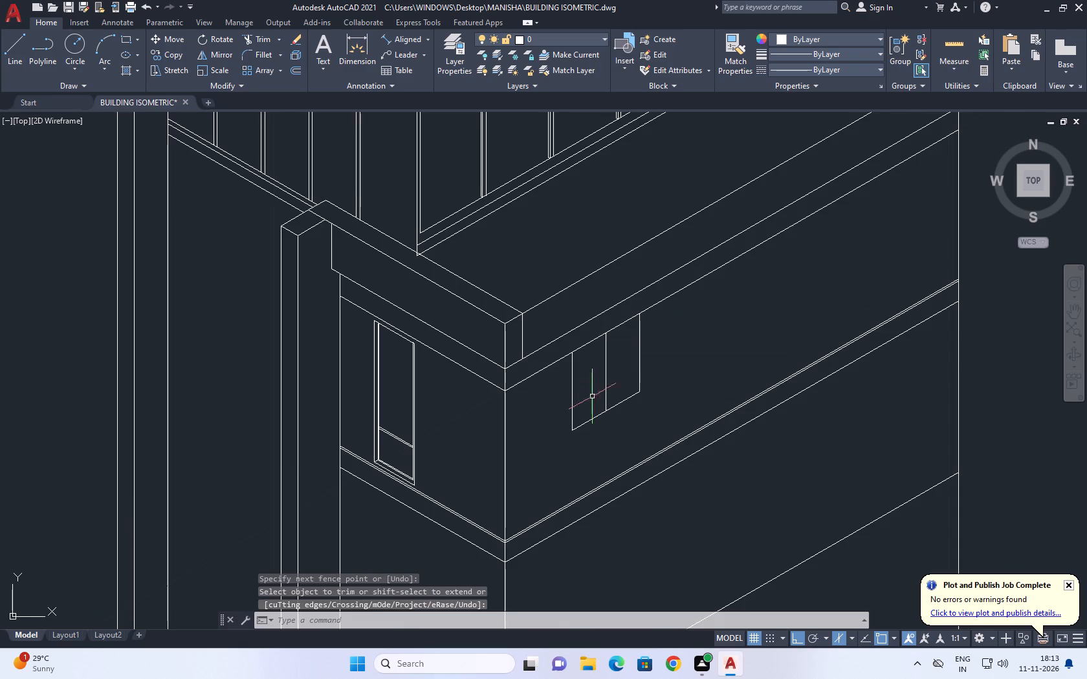
# Copy the opening's upright farthest from the building corner 0.05 back into the wall along the left isoplane.
pyautogui.scroll(2, 602, 410)
pyautogui.scroll(1, 850, 243)
pyautogui.moveTo(837, 251); pyautogui.dragTo(802, 281, button='middle')
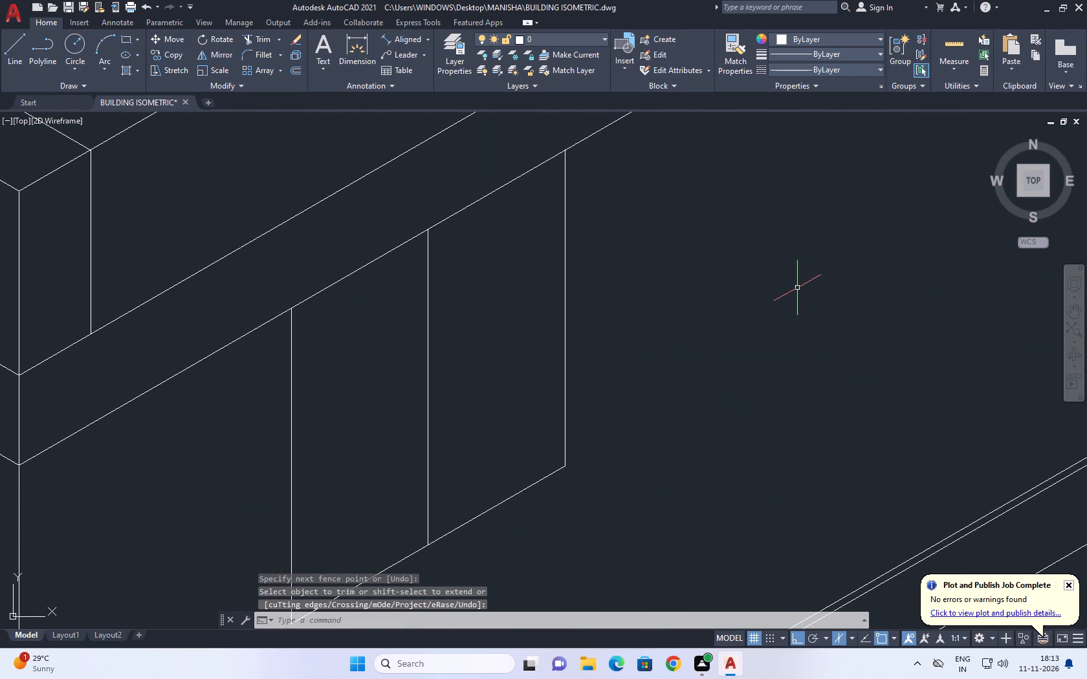
pyautogui.moveTo(642, 255); pyautogui.dragTo(614, 275)
pyautogui.moveTo(547, 311); pyautogui.dragTo(542, 321)
pyautogui.moveTo(562, 318); pyautogui.dragTo(576, 339, button='middle')
pyautogui.scroll(-3, 576, 339)
pyautogui.moveTo(613, 367); pyautogui.dragTo(613, 367, button='middle')
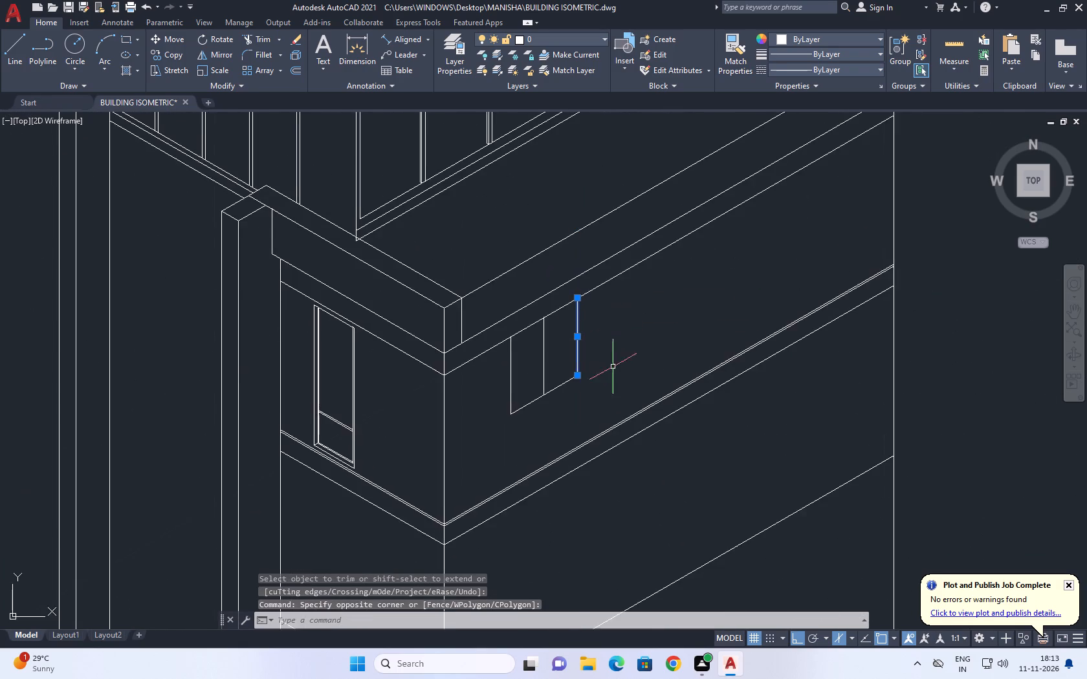
pyautogui.moveTo(613, 367); pyautogui.dragTo(601, 359, button='middle')
pyautogui.write('CO')
pyautogui.press('space')
pyautogui.scroll(4, 564, 361)
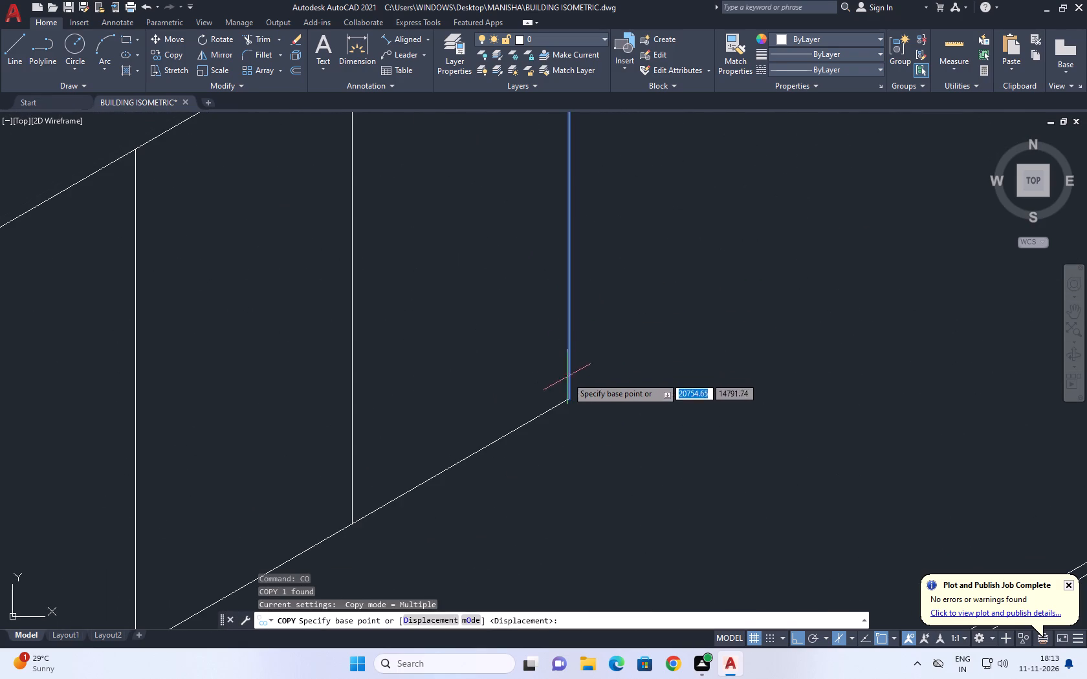
pyautogui.click(569, 398)
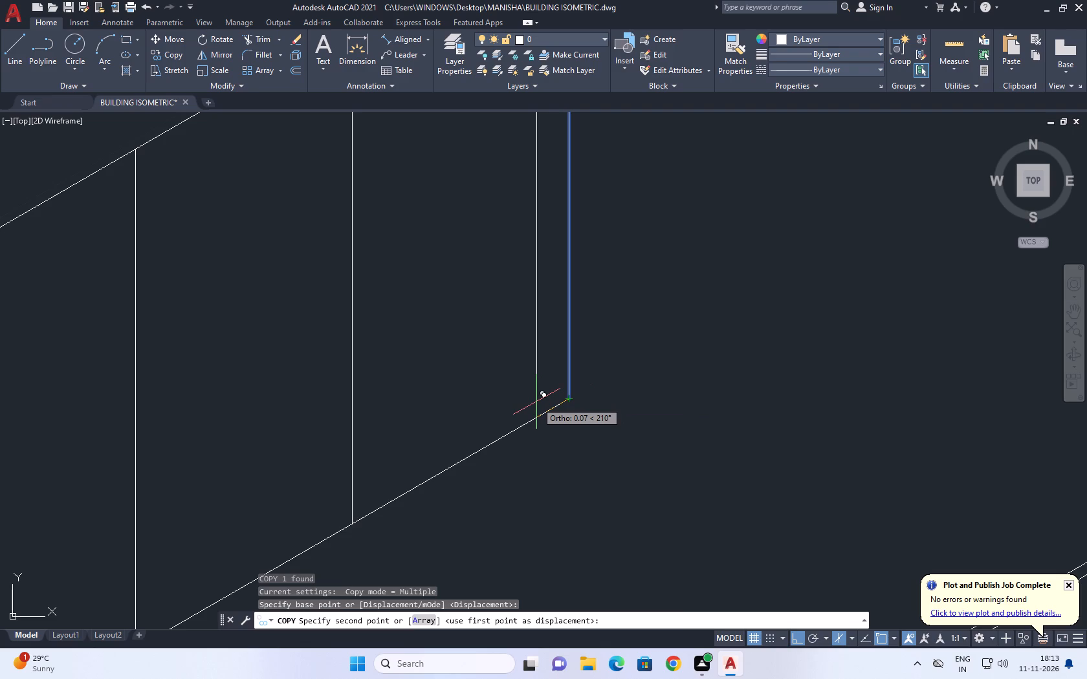
pyautogui.press('F5')
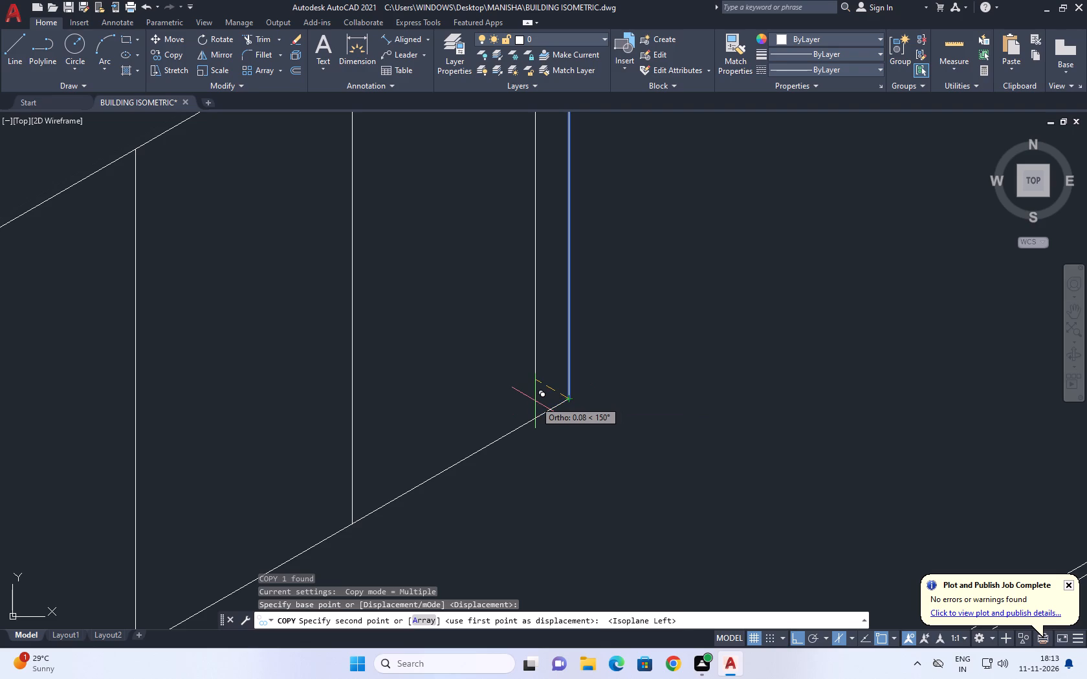
pyautogui.write('0.025')
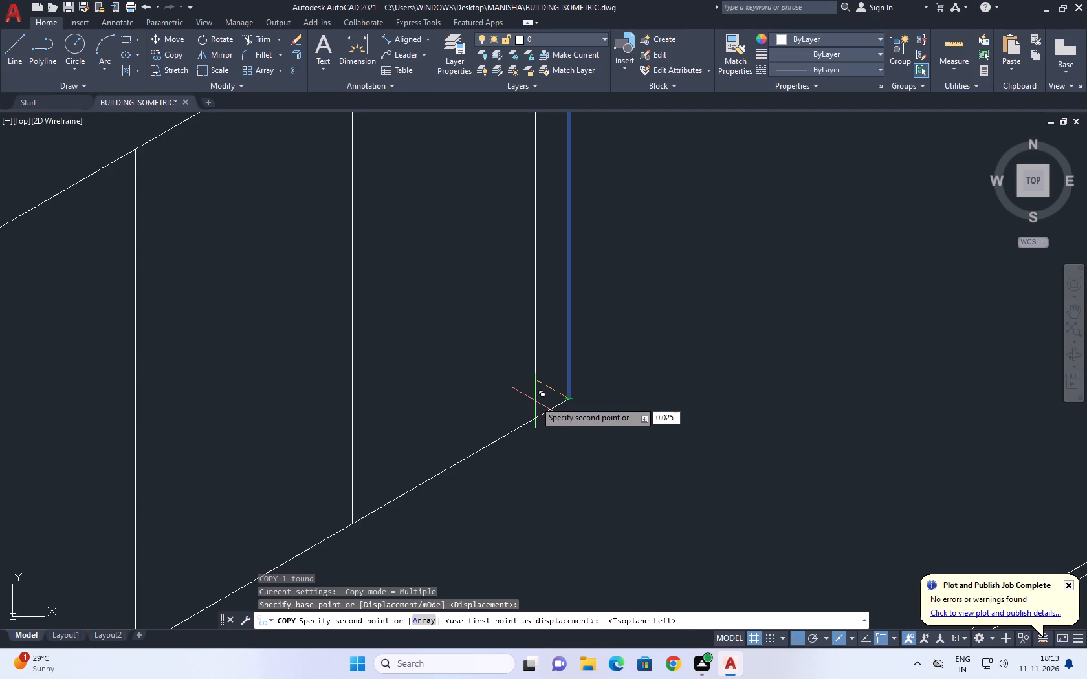
pyautogui.press('BackSpace')
pyautogui.press('BackSpace')
pyautogui.press('5')
pyautogui.press('Return')
pyautogui.press('space')
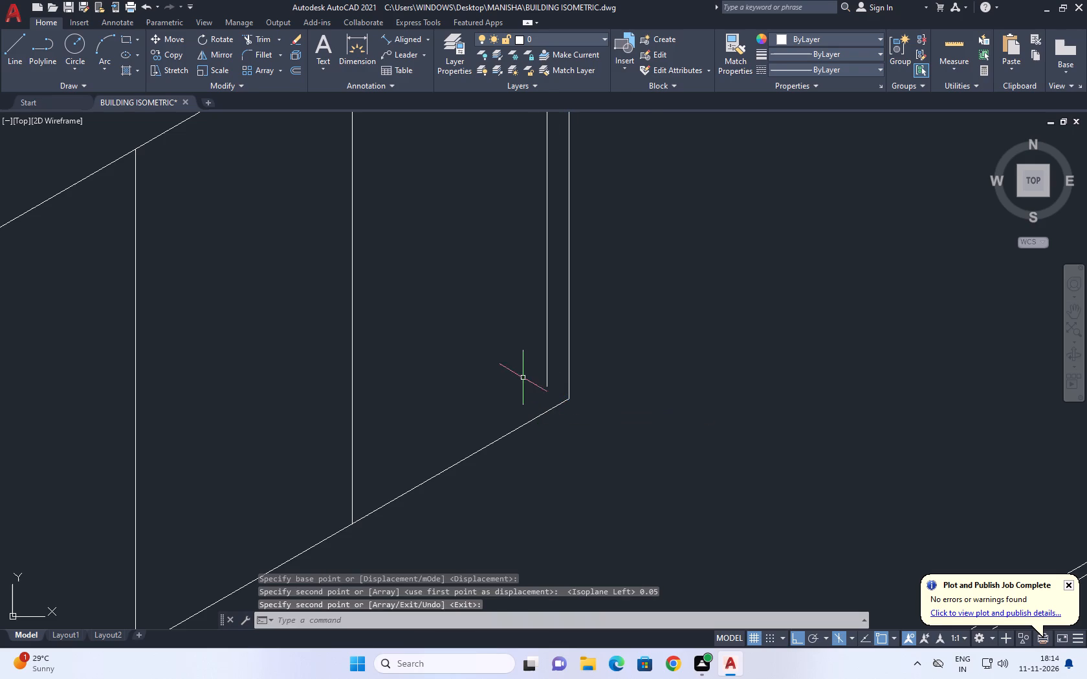
# Copy the opening's upright nearest the building corner 0.025 along the wall into the opening.
pyautogui.moveTo(347, 425); pyautogui.dragTo(479, 398, button='middle')
pyautogui.moveTo(269, 360); pyautogui.dragTo(261, 367)
pyautogui.click(219, 397)
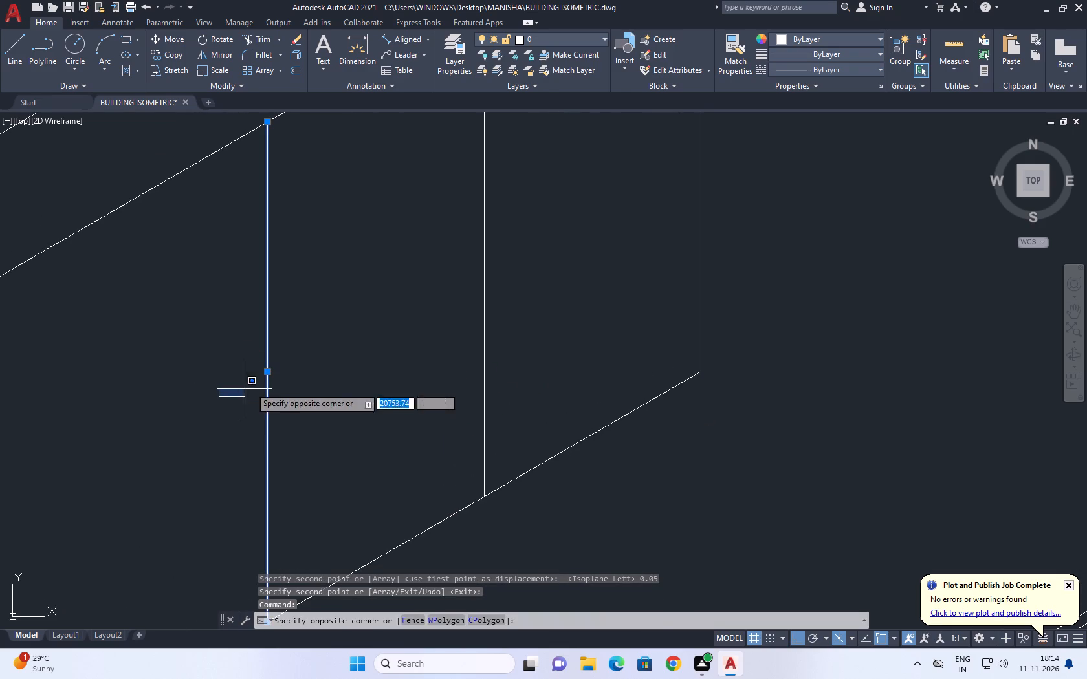
pyautogui.click(274, 382)
pyautogui.scroll(-4, 296, 378)
pyautogui.moveTo(282, 435); pyautogui.dragTo(310, 477, button='middle')
pyautogui.scroll(1, 303, 469)
pyautogui.press('c')
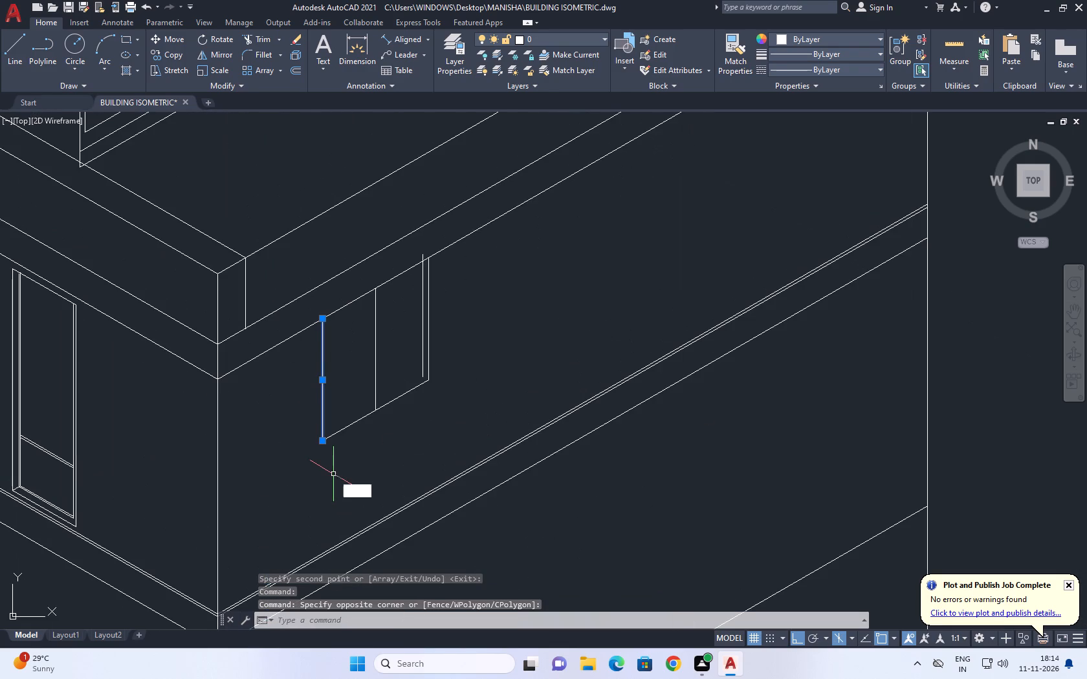
pyautogui.press('o')
pyautogui.press('space')
pyautogui.scroll(4, 314, 429)
pyautogui.click(316, 467)
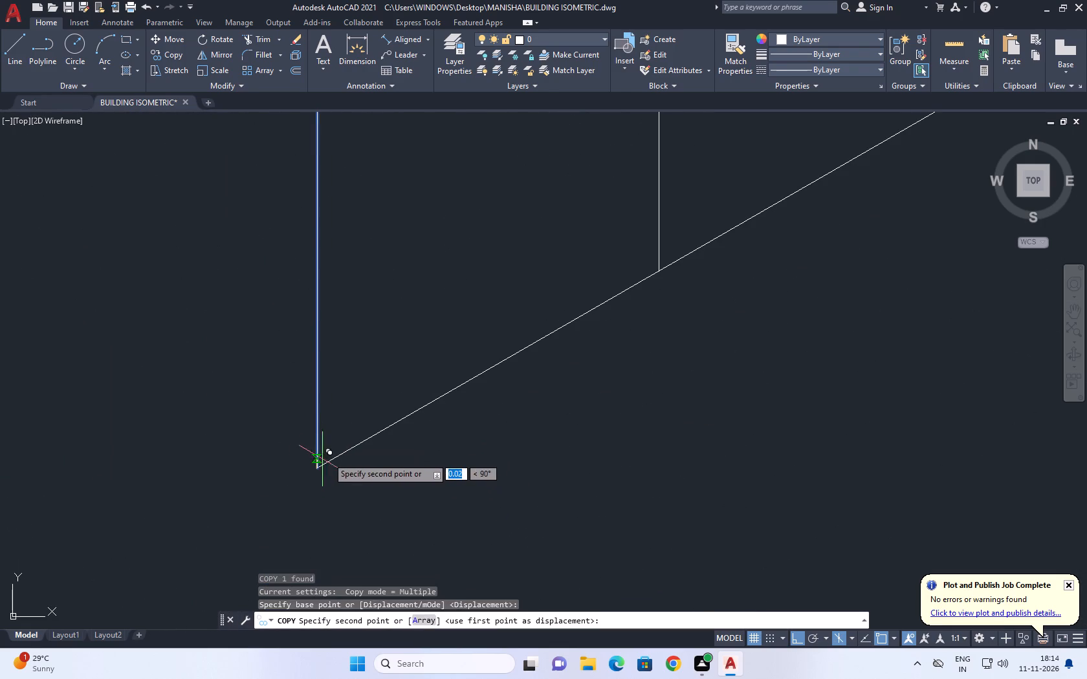
pyautogui.scroll(-3, 366, 443)
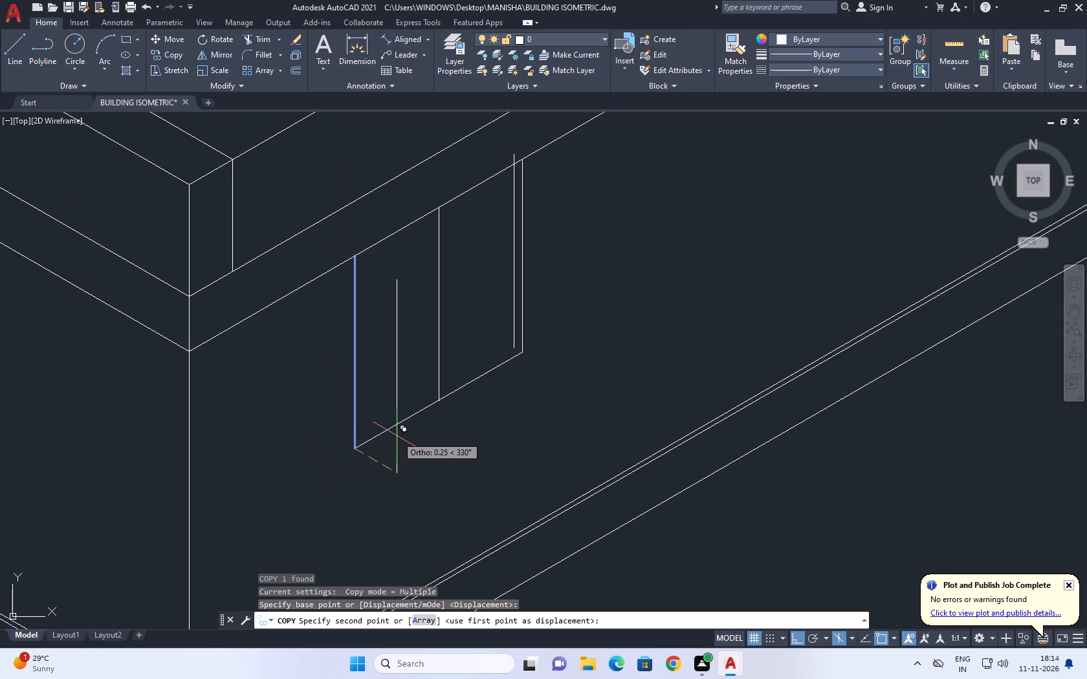
pyautogui.press('F5')
pyautogui.press('0')
pyautogui.press('.')
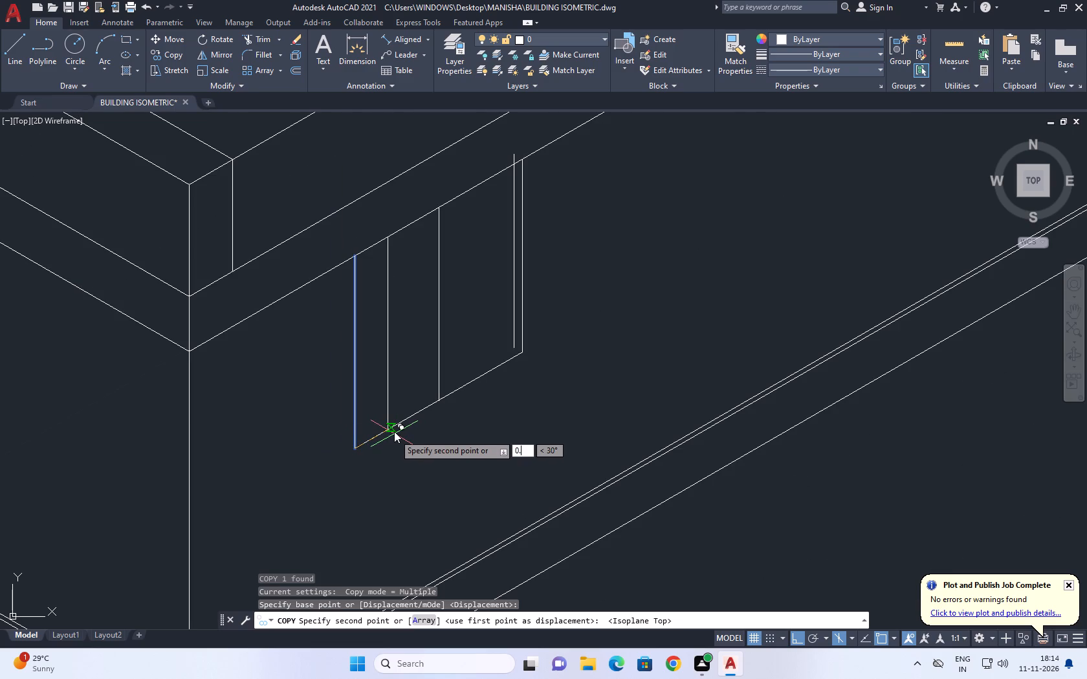
pyautogui.write('02')
pyautogui.press('5')
pyautogui.press('Return')
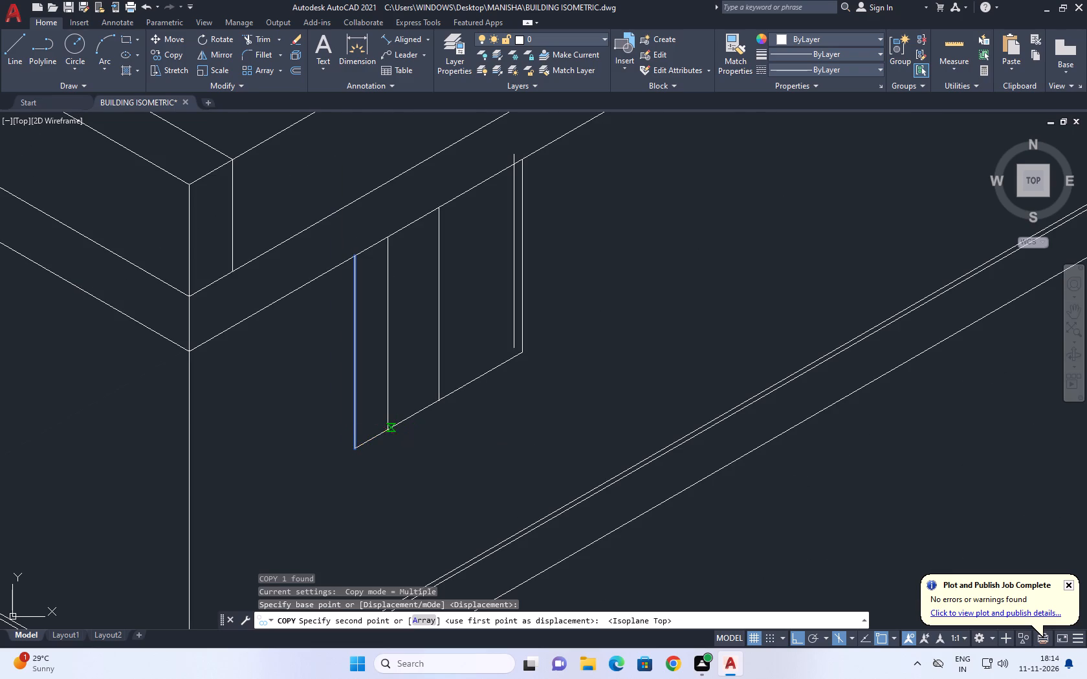
pyautogui.press('Escape')
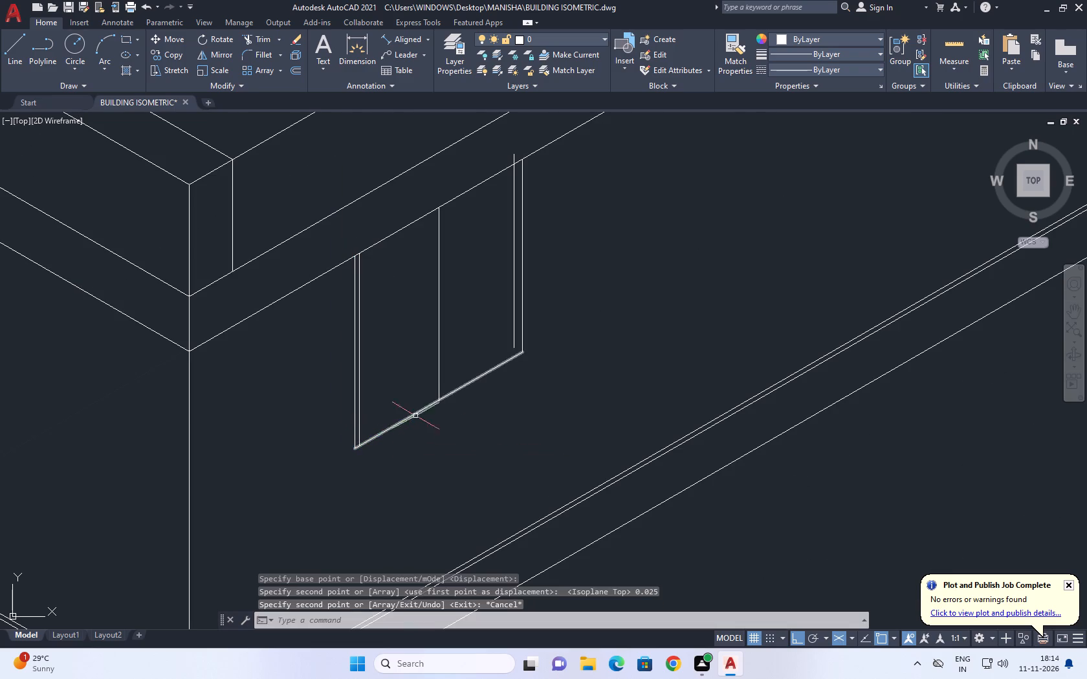
# Trim the copied far upright where it overshoots the line beneath the parapet.
pyautogui.press('t')
pyautogui.press('r')
pyautogui.press('space')
pyautogui.scroll(3, 519, 156)
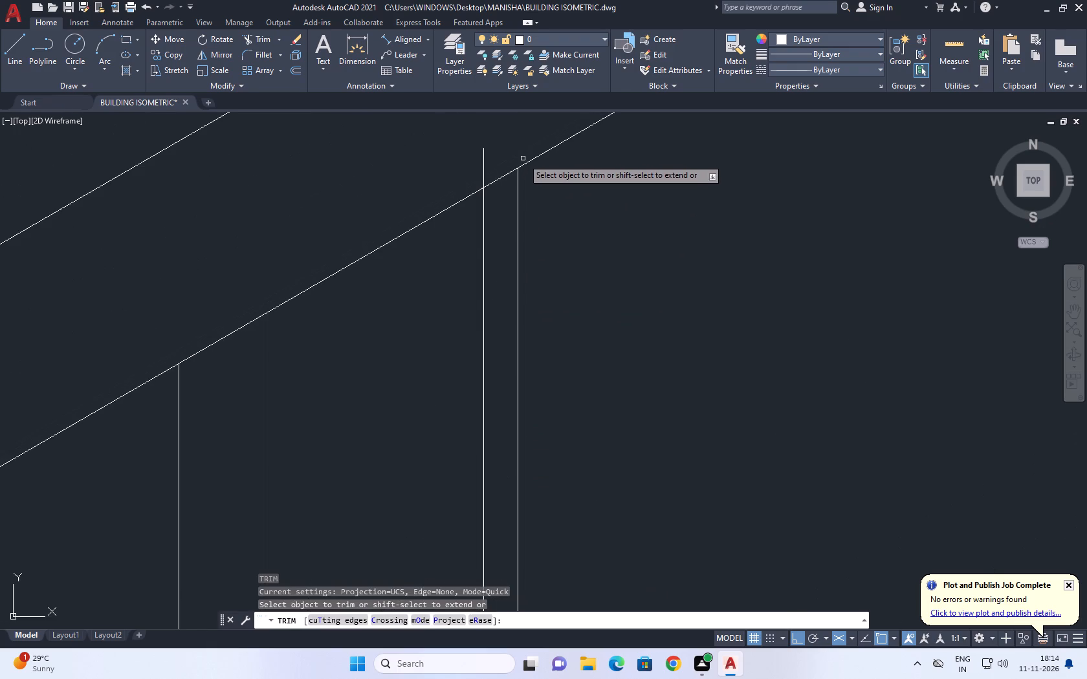
pyautogui.click(518, 153)
pyautogui.click(461, 172)
pyautogui.scroll(-4, 607, 228)
pyautogui.press('space')
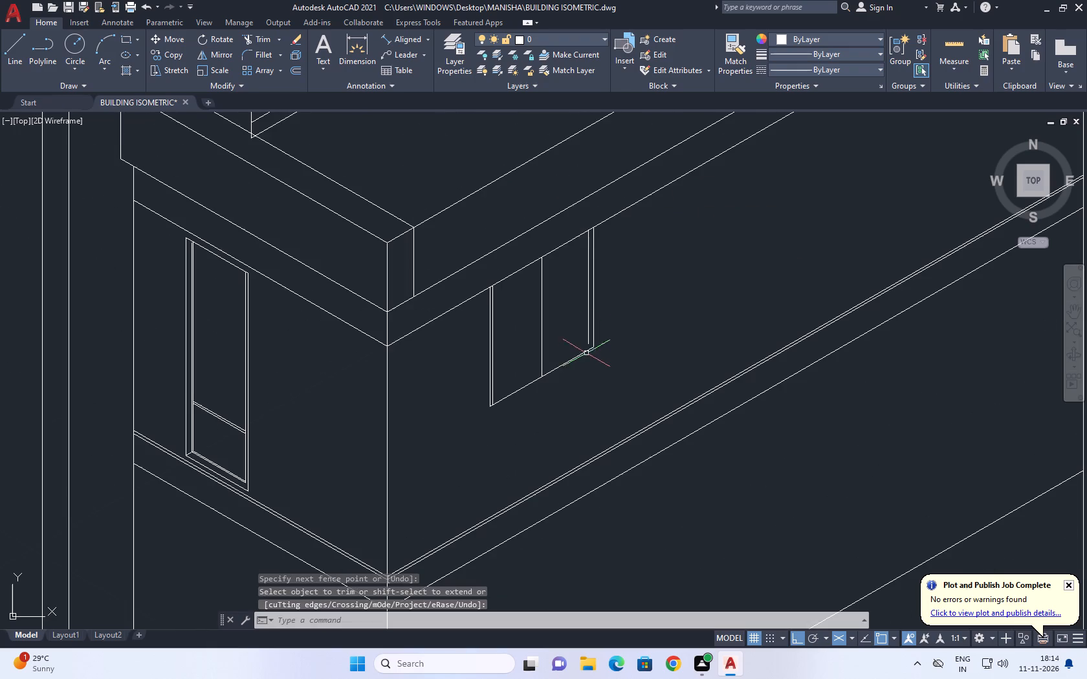
# Draw a short line joining the lower end of the copied far upright to the opening's bottom outer corner.
pyautogui.press('l')
pyautogui.press('space')
pyautogui.scroll(3, 620, 356)
pyautogui.scroll(2, 504, 298)
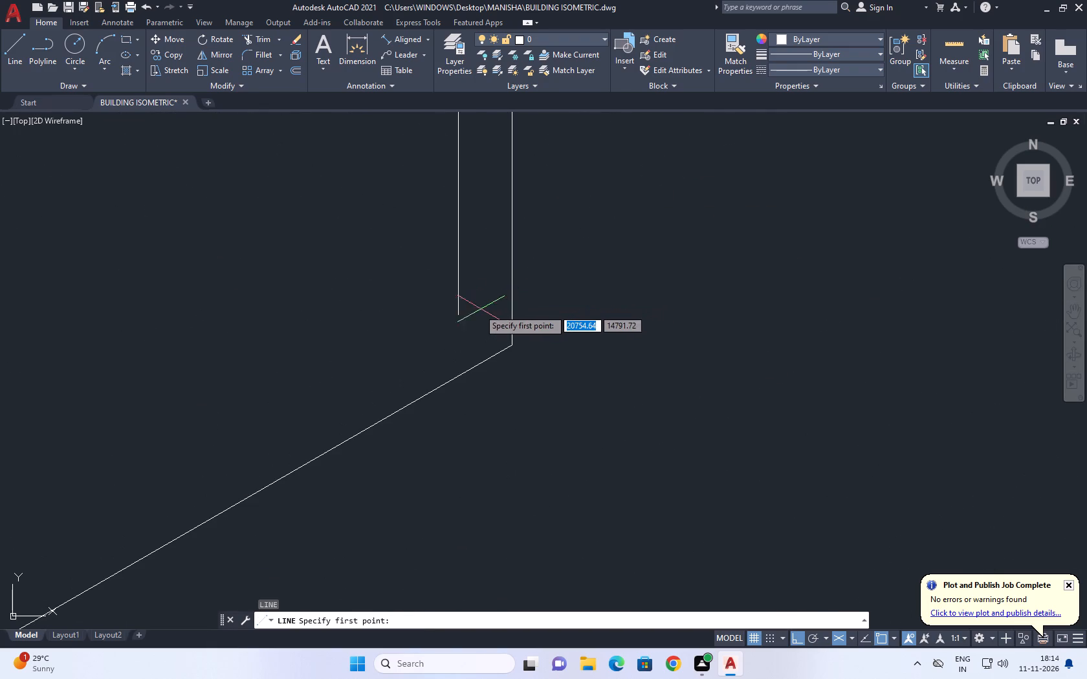
pyautogui.click(459, 313)
pyautogui.click(513, 347)
pyautogui.press('space')
pyautogui.scroll(-4, 560, 318)
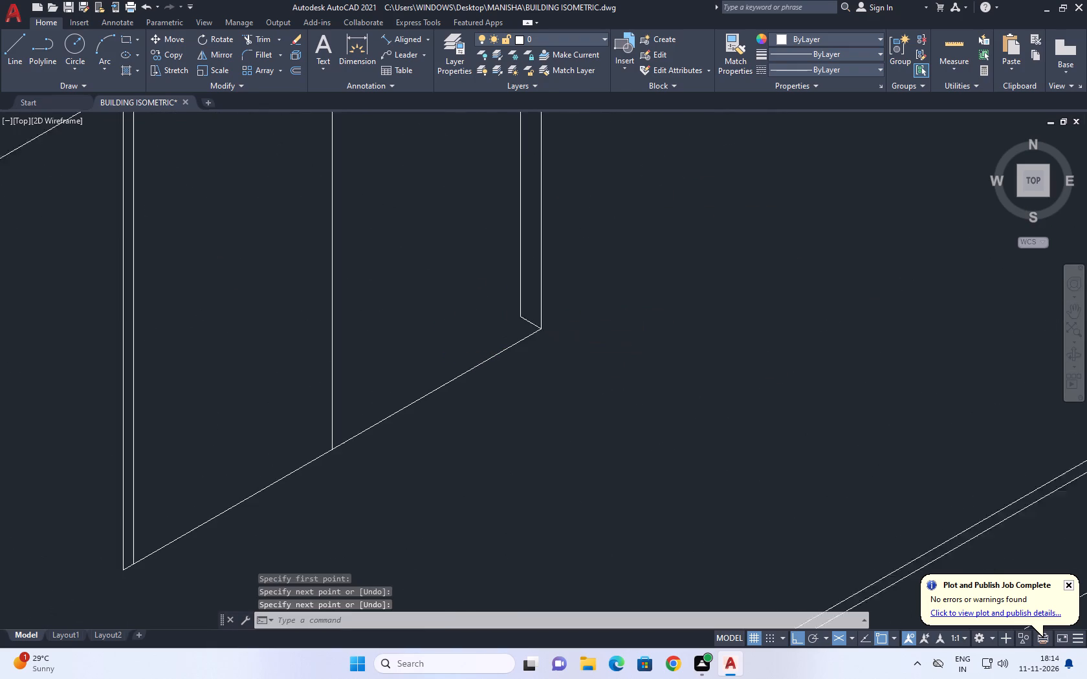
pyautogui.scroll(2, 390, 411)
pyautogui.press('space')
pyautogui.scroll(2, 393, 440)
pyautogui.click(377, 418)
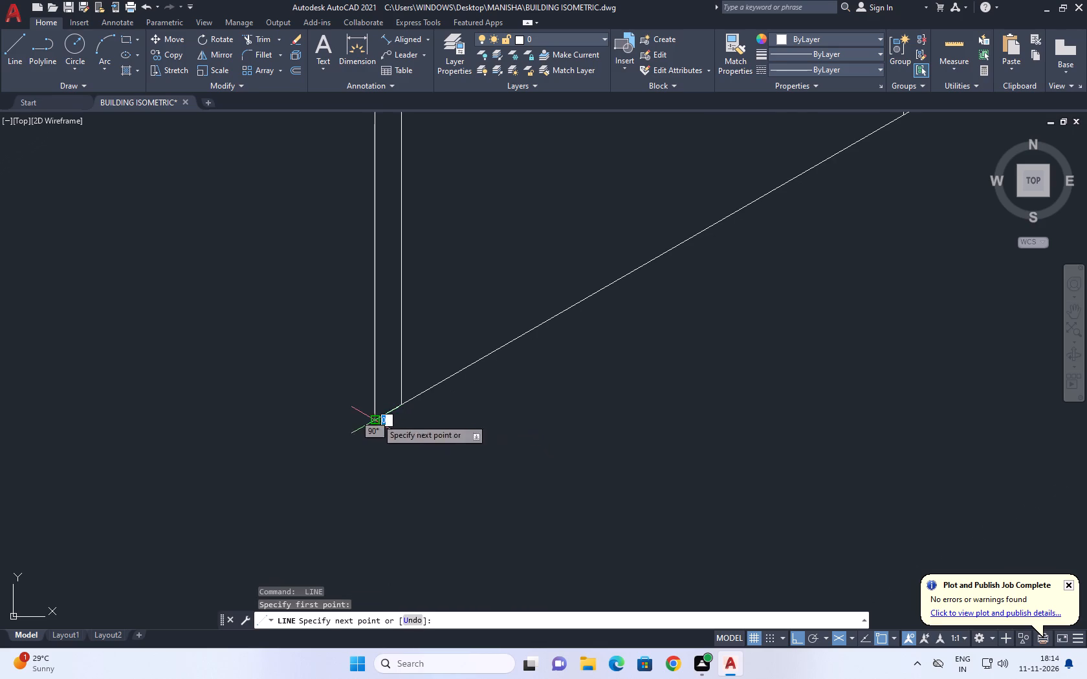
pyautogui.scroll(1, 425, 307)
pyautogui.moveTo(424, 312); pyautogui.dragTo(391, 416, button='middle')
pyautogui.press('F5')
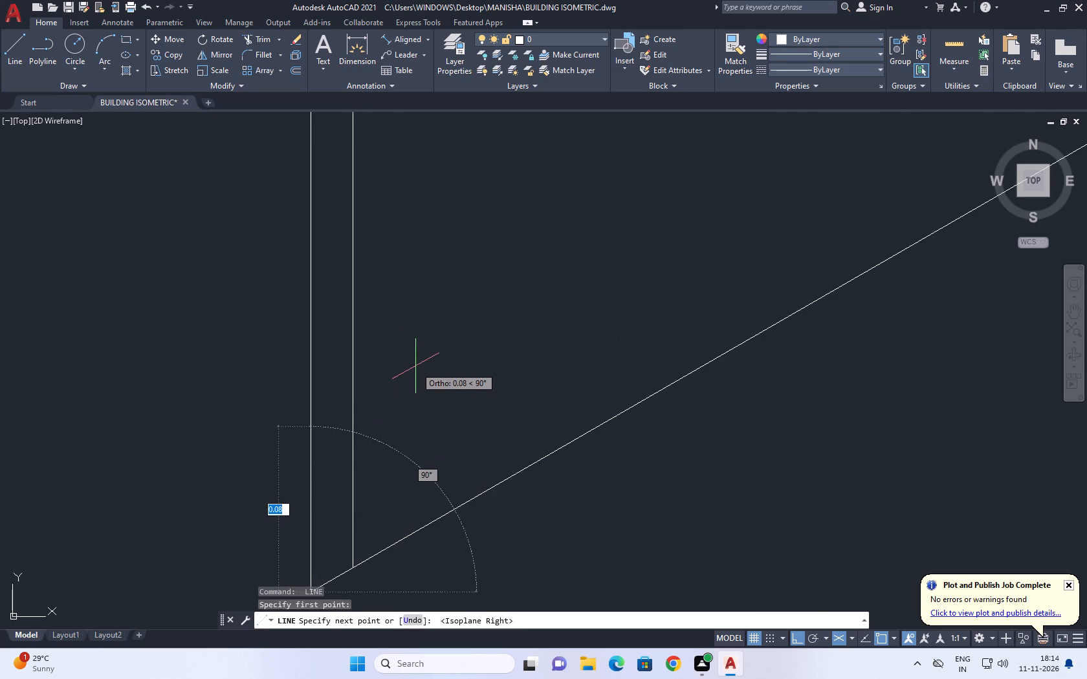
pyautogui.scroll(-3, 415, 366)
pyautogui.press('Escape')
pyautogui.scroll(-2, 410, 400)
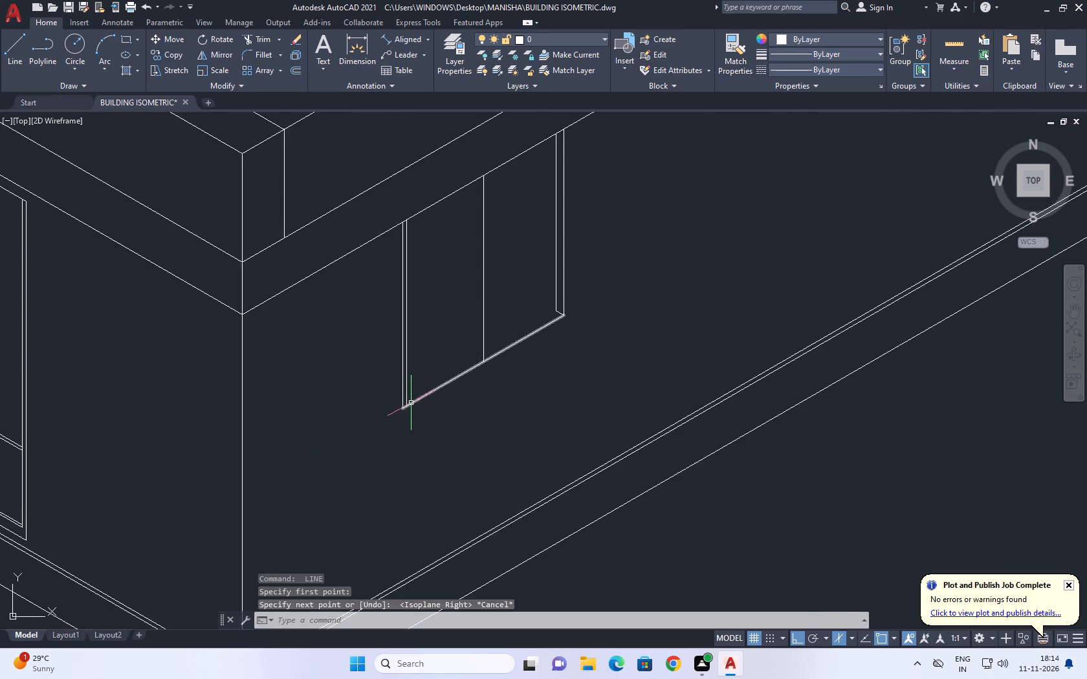
# Copy the opening's bottom edge back into the wall along the left isoplane, close to the copied far upright's lower end.
pyautogui.scroll(2, 432, 385)
pyautogui.click(432, 402)
pyautogui.moveTo(401, 387); pyautogui.dragTo(408, 430, button='middle')
pyautogui.press('c')
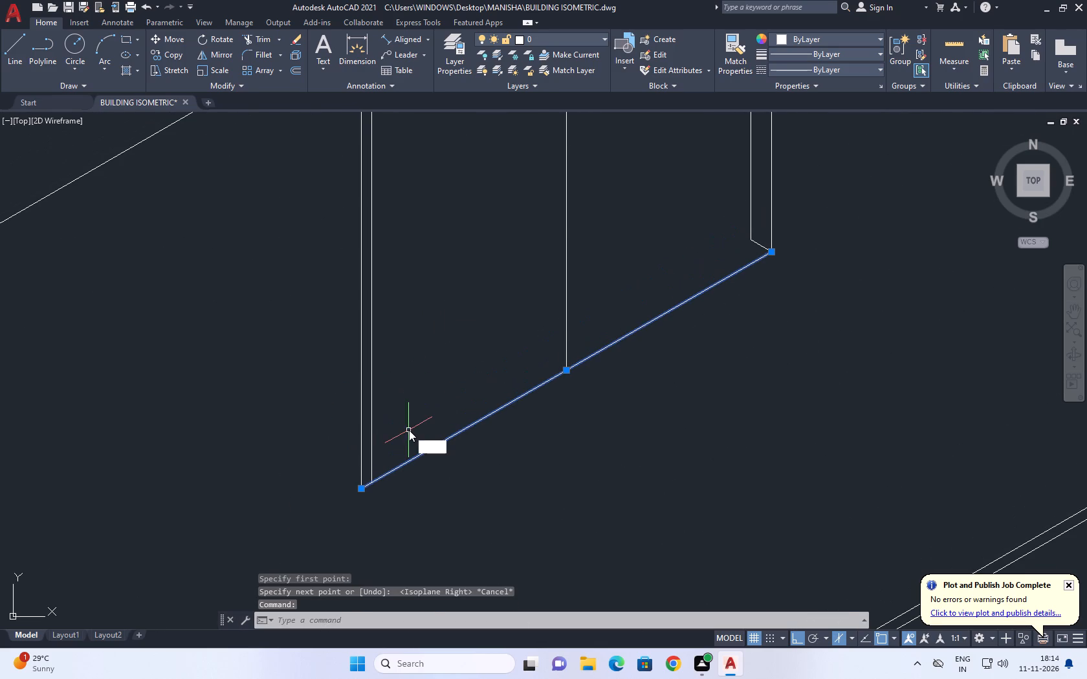
pyautogui.write('O')
pyautogui.press('space')
pyautogui.click(446, 428)
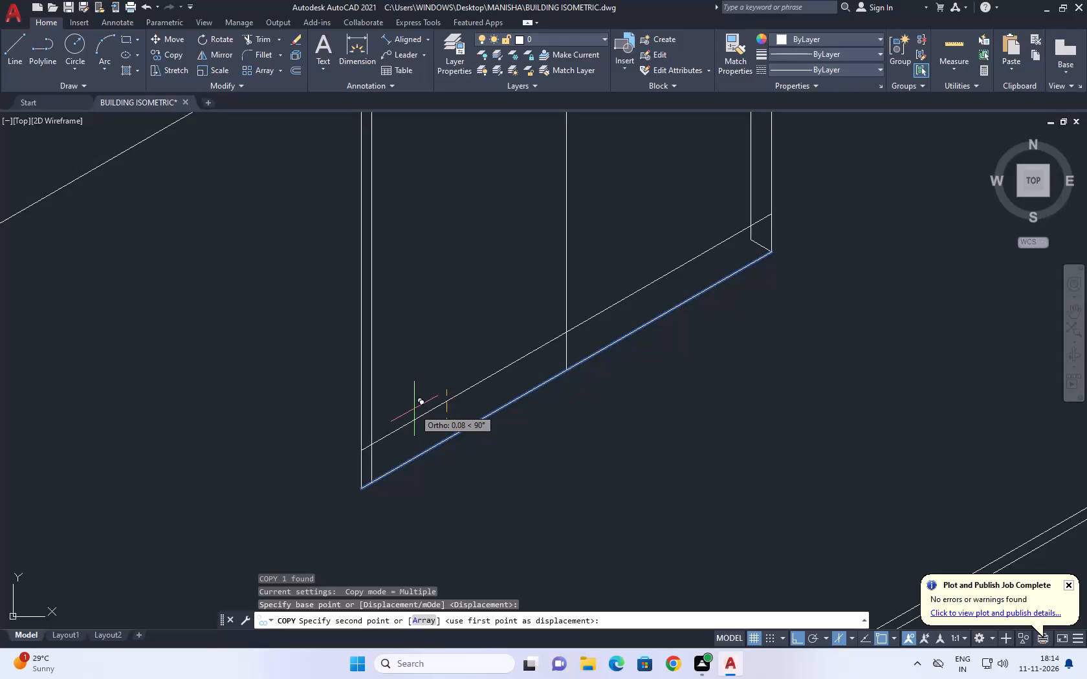
pyautogui.press('F5')
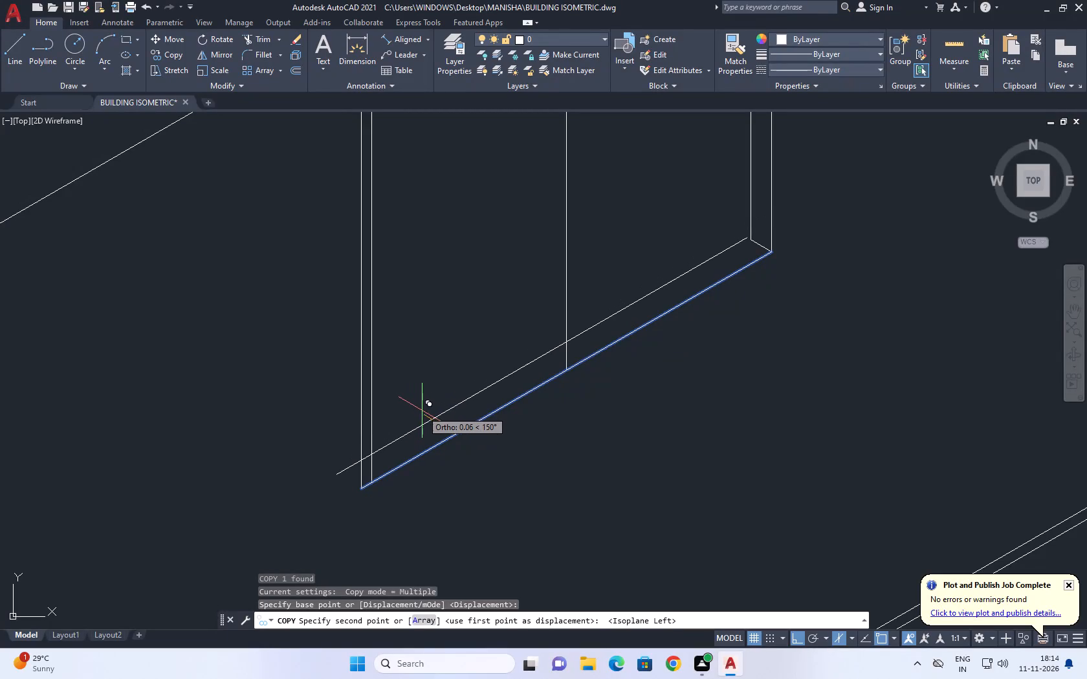
pyautogui.click(426, 413)
pyautogui.press('Escape')
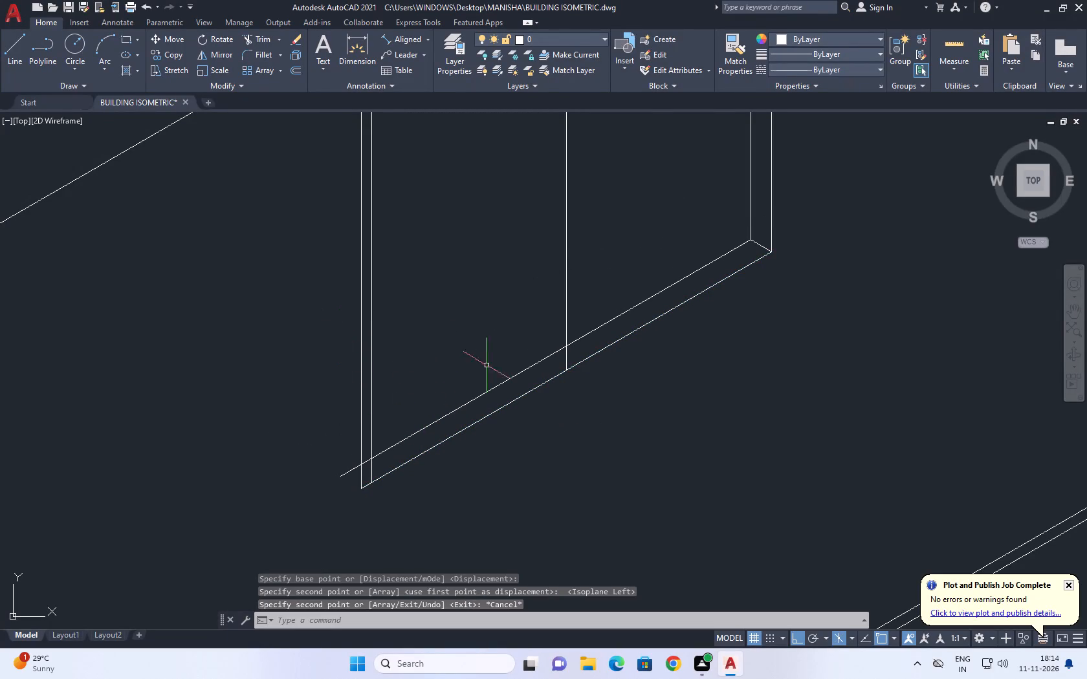
# Move the copied bottom edge so its upper end meets the lower end of the copied far upright.
pyautogui.scroll(5, 742, 261)
pyautogui.moveTo(670, 206); pyautogui.dragTo(593, 387, button='middle')
pyautogui.scroll(1, 644, 349)
pyautogui.moveTo(655, 349); pyautogui.dragTo(648, 343)
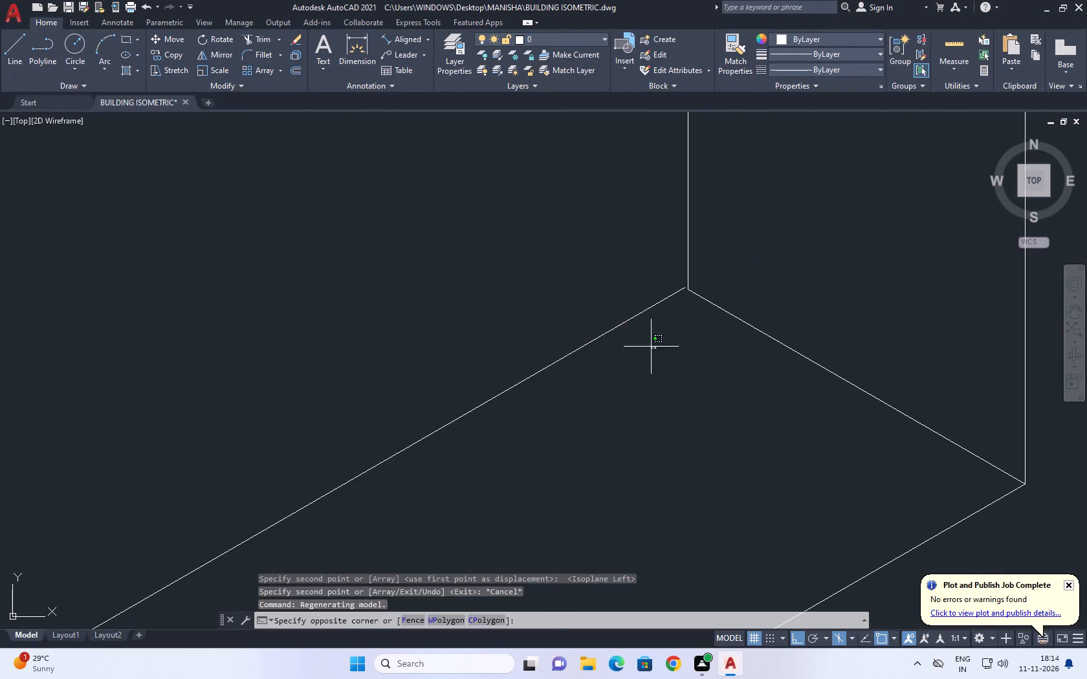
pyautogui.moveTo(648, 343); pyautogui.dragTo(642, 337)
pyautogui.moveTo(573, 292); pyautogui.dragTo(547, 293)
pyautogui.moveTo(594, 347); pyautogui.dragTo(478, 442, button='middle')
pyautogui.press('m')
pyautogui.press('space')
pyautogui.scroll(5, 554, 387)
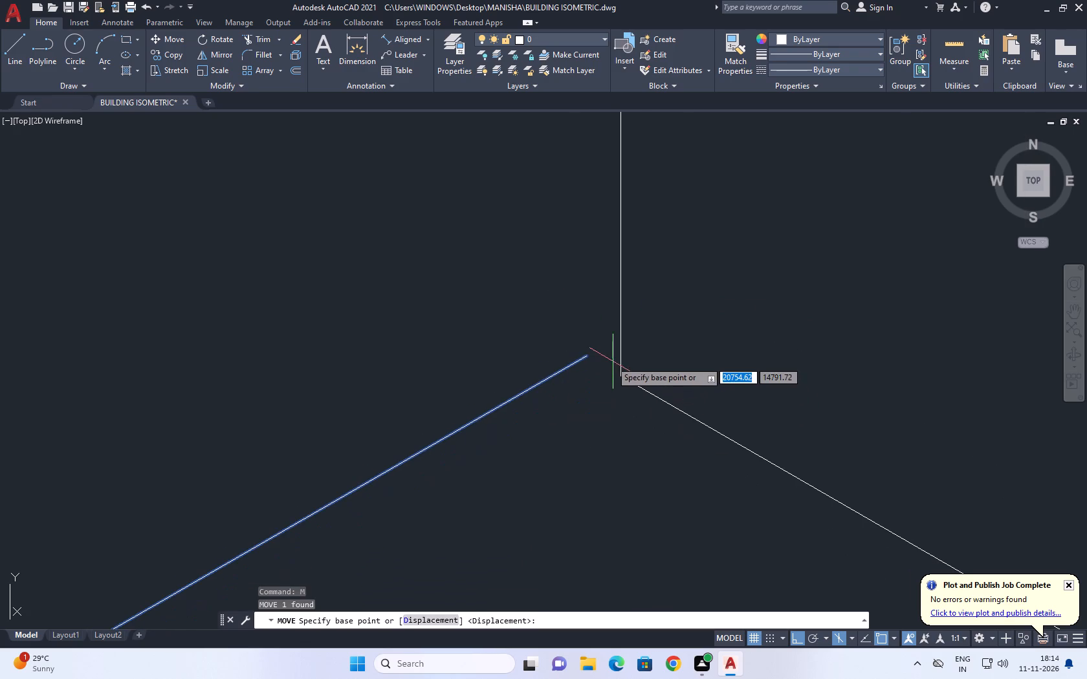
pyautogui.moveTo(588, 354); pyautogui.dragTo(594, 357)
pyautogui.moveTo(620, 374); pyautogui.dragTo(619, 382)
pyautogui.scroll(-2, 497, 431)
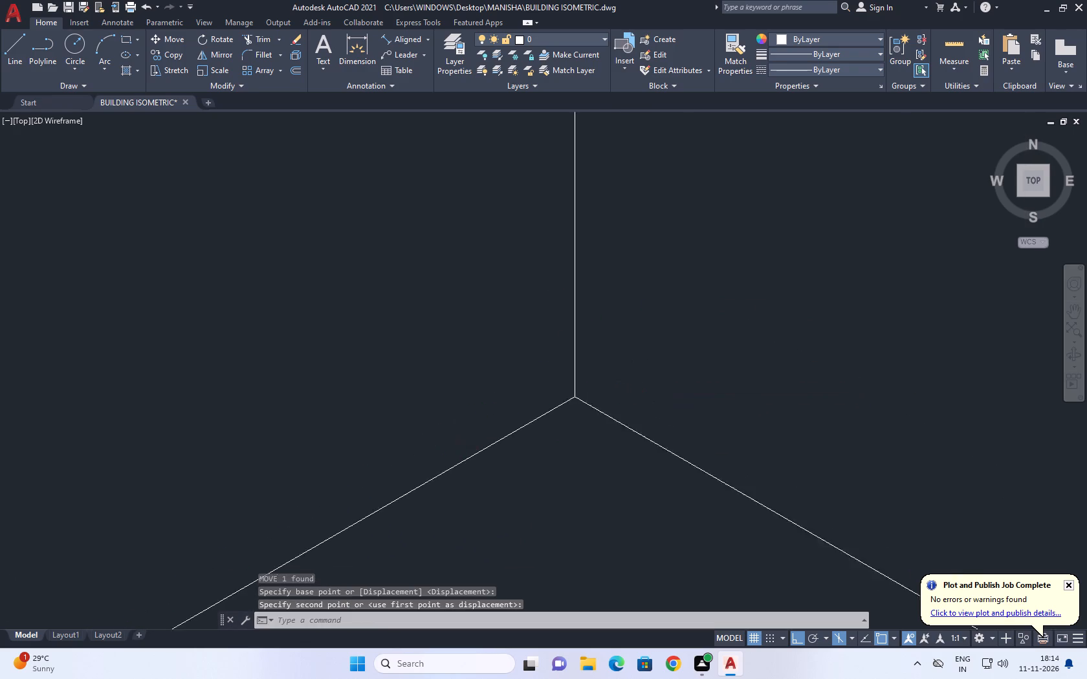
# Trim the copied bottom edge and the inner near upright where they overshoot each other at the opening's near lower corner.
pyautogui.scroll(-7, 548, 431)
pyautogui.moveTo(469, 493); pyautogui.dragTo(552, 400, button='middle')
pyautogui.scroll(-2, 573, 380)
pyautogui.moveTo(438, 462); pyautogui.dragTo(541, 420, button='middle')
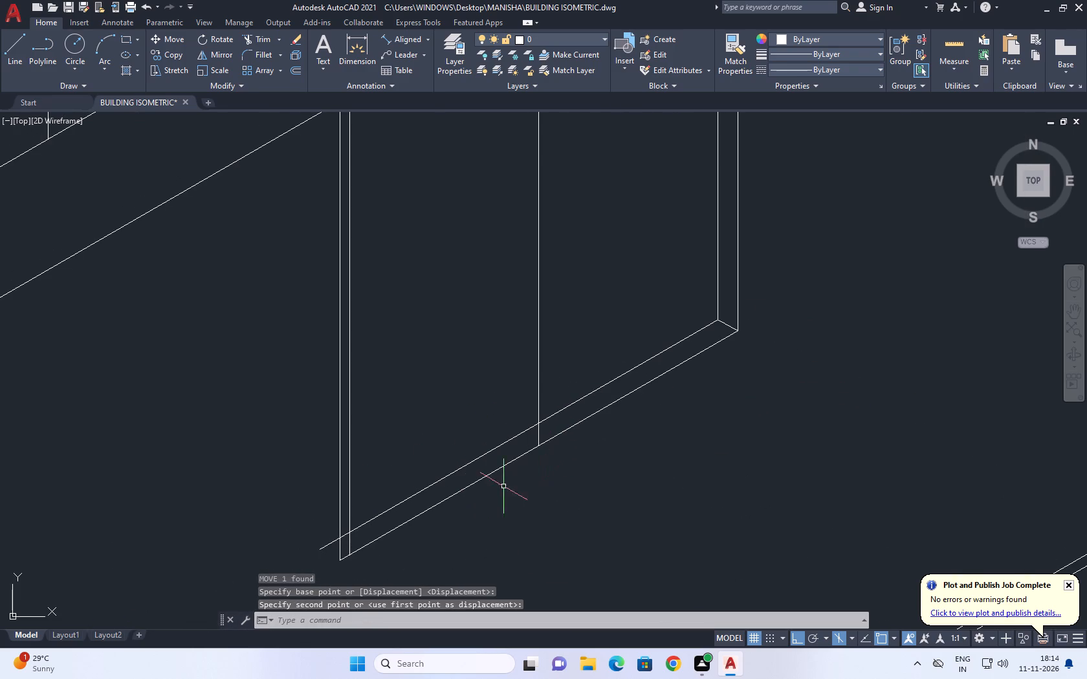
pyautogui.write('TR')
pyautogui.press('space')
pyautogui.scroll(2, 343, 537)
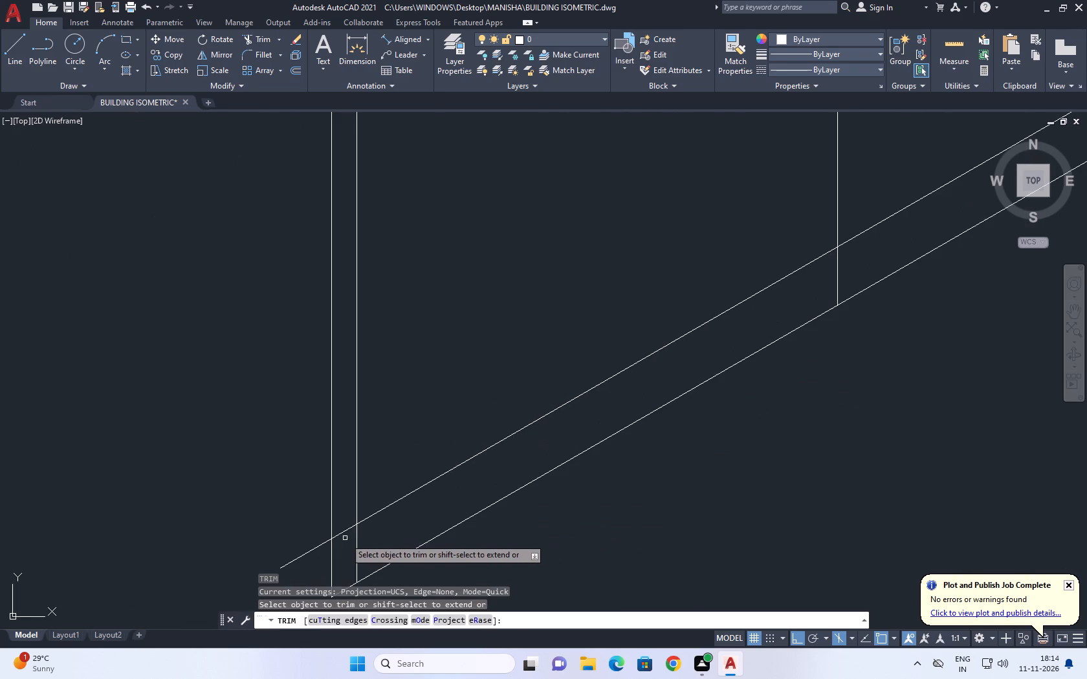
pyautogui.click(346, 532)
pyautogui.click(357, 540)
pyautogui.click(298, 553)
pyautogui.click(324, 552)
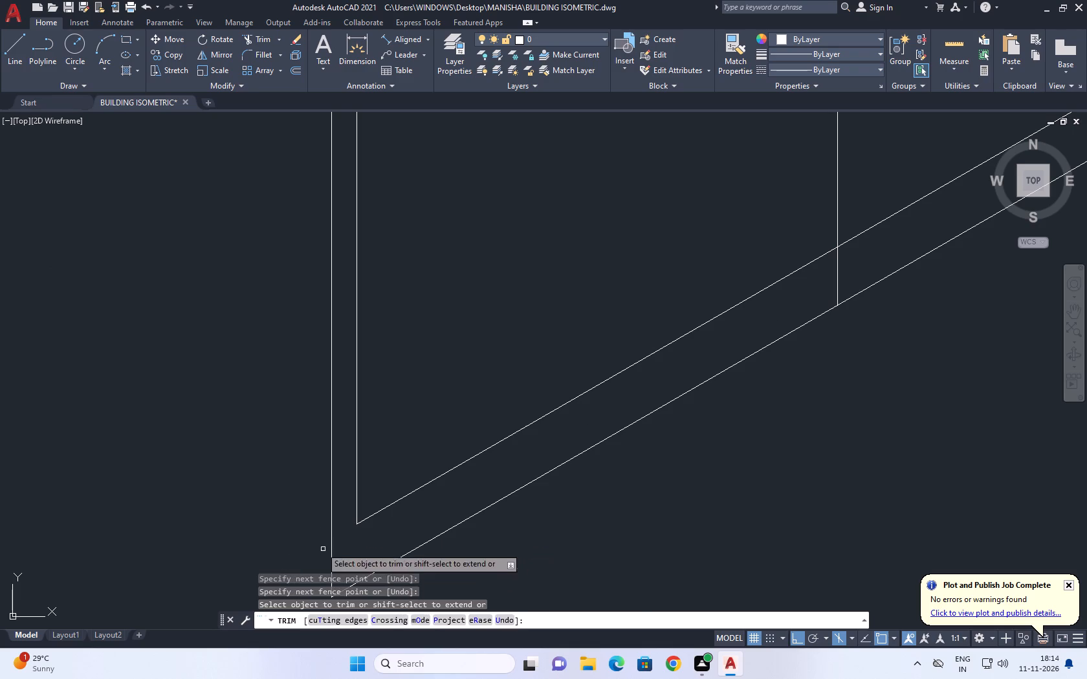
# Trim the centre divider's lower end below the opening's inner bottom edge.
pyautogui.scroll(-4, 305, 518)
pyautogui.scroll(2, 432, 455)
pyautogui.moveTo(442, 464); pyautogui.dragTo(515, 426, button='middle')
pyautogui.scroll(1, 552, 422)
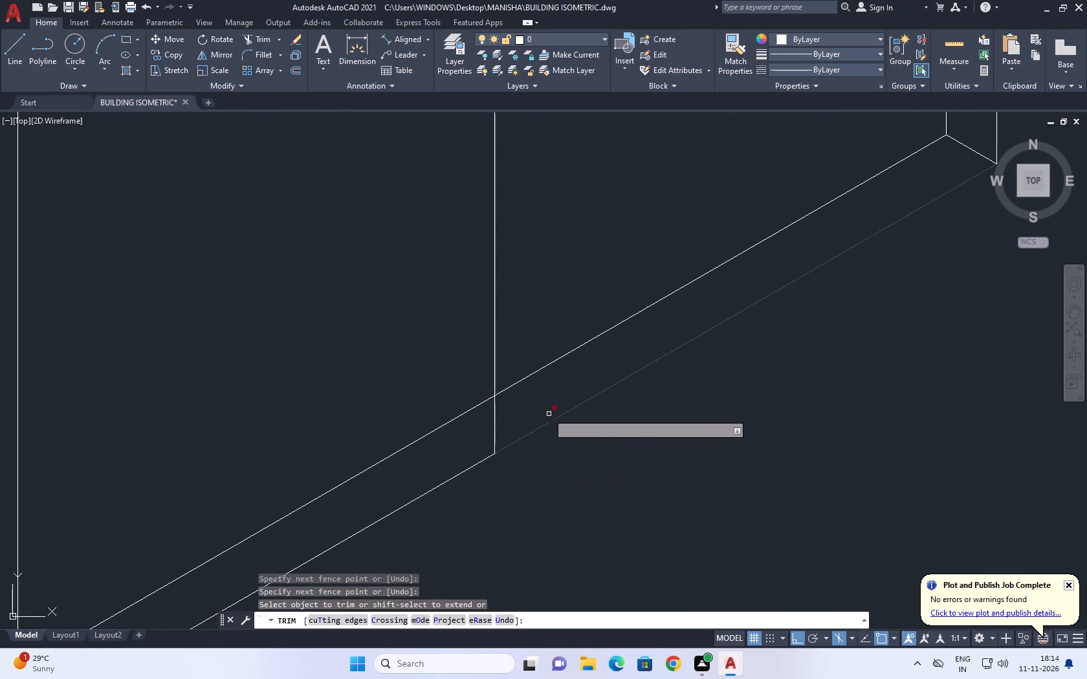
pyautogui.click(516, 404)
pyautogui.click(465, 443)
pyautogui.press('space')
# Copy the opening's inner bottom edge upward by 0.025.
pyautogui.scroll(-3, 522, 417)
pyautogui.moveTo(562, 355); pyautogui.dragTo(577, 372, button='middle')
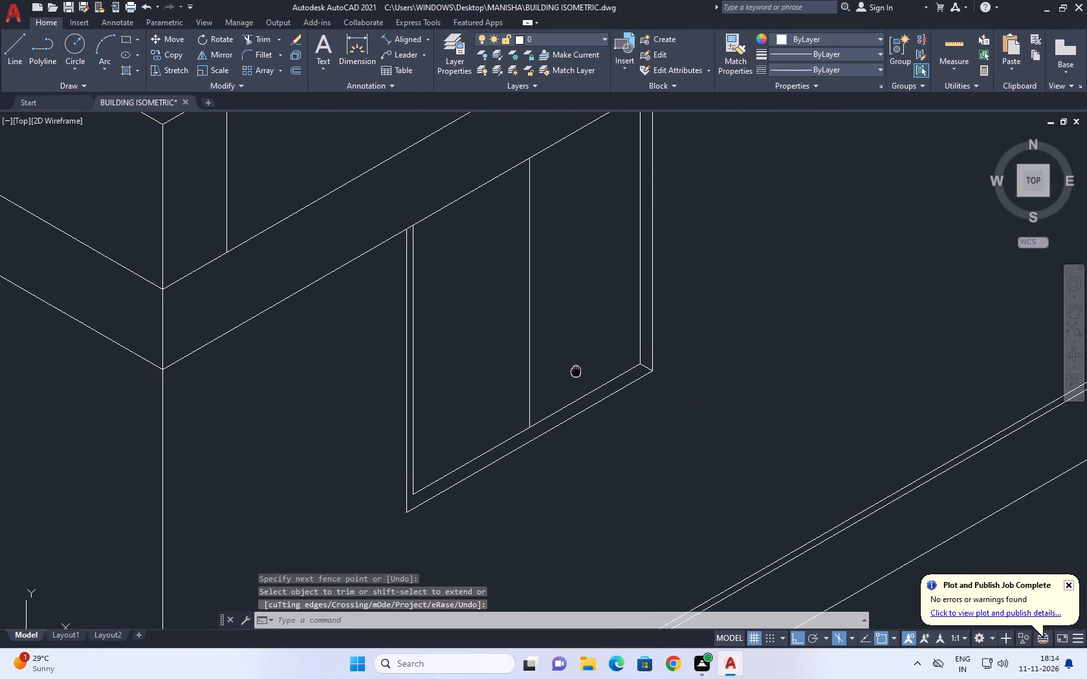
pyautogui.moveTo(577, 372); pyautogui.dragTo(577, 372, button='middle')
pyautogui.click(576, 404)
pyautogui.moveTo(569, 394); pyautogui.dragTo(589, 424, button='middle')
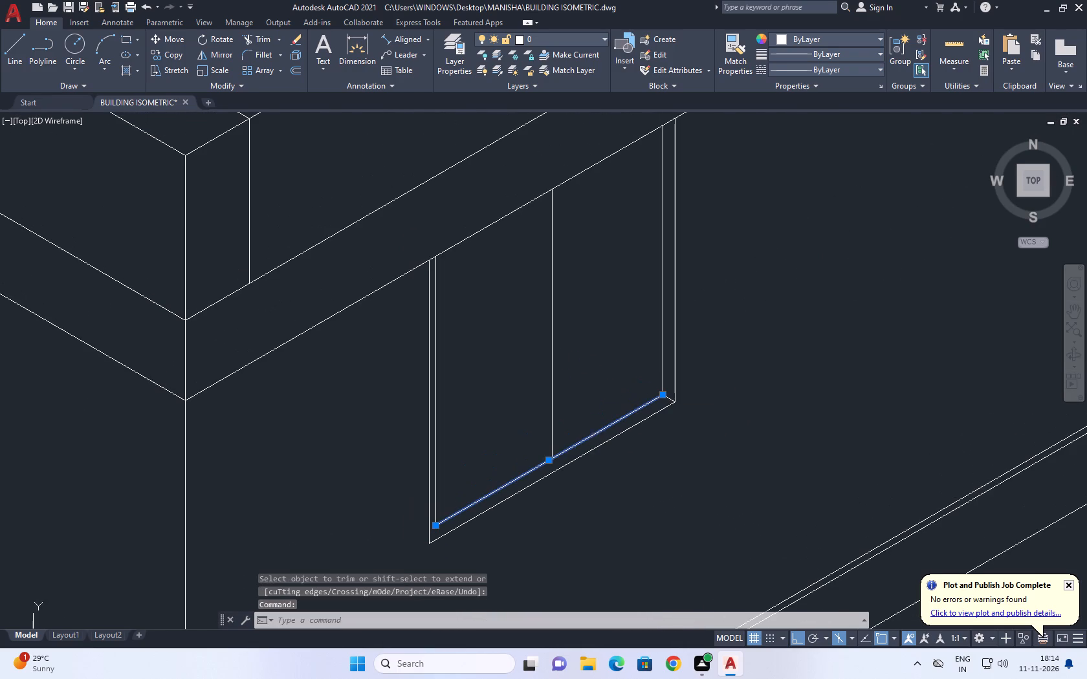
pyautogui.press('c')
pyautogui.press('o')
pyautogui.press('space')
pyautogui.scroll(2, 574, 458)
pyautogui.click(543, 444)
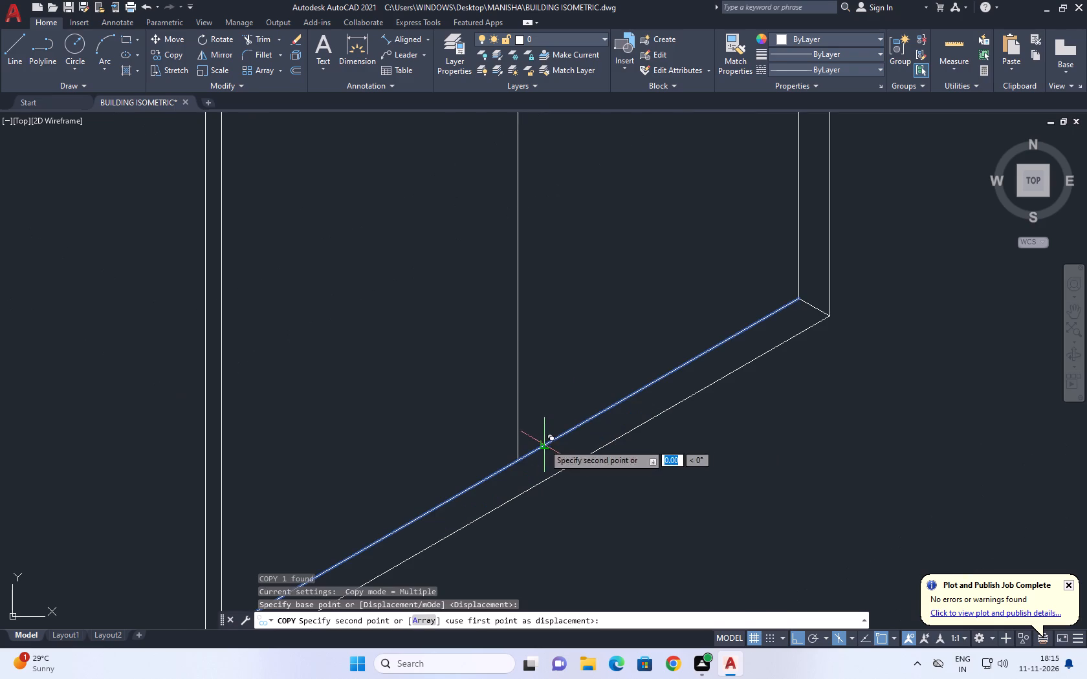
pyautogui.scroll(2, 523, 424)
pyautogui.scroll(-3, 507, 414)
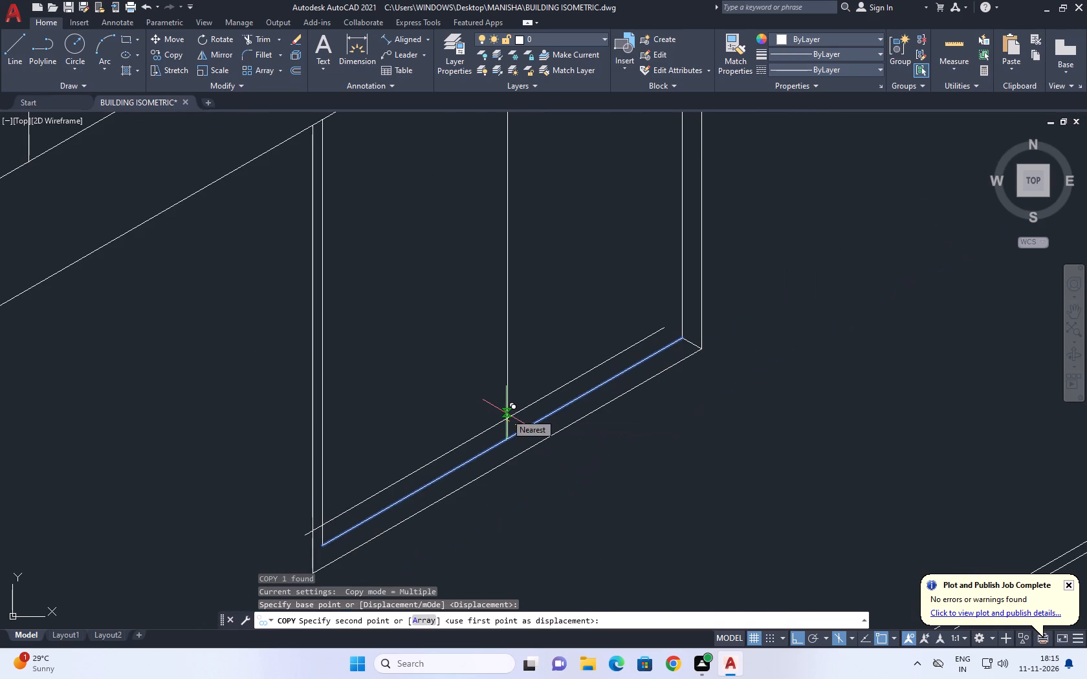
pyautogui.press('0')
pyautogui.press('.')
pyautogui.write('02')
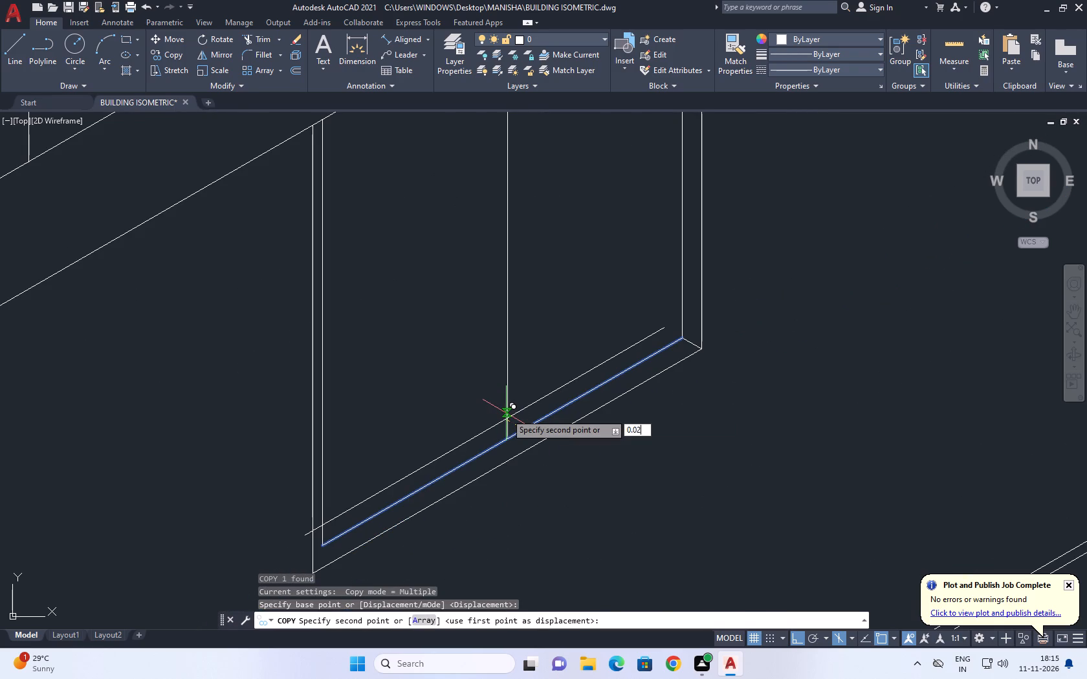
pyautogui.press('5')
pyautogui.press('Return')
pyautogui.press('space')
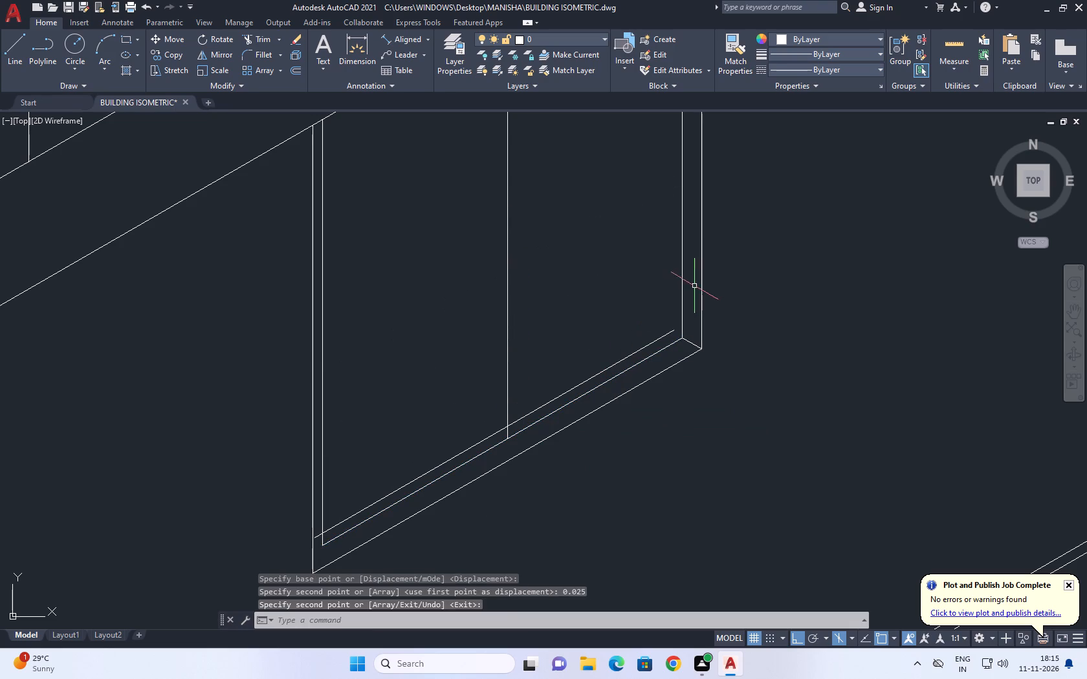
# Copy the opening's inner far upright toward the centre divider by 0.0253.
pyautogui.click(692, 281)
pyautogui.moveTo(672, 270); pyautogui.dragTo(664, 267)
pyautogui.moveTo(663, 290); pyautogui.dragTo(664, 345, button='middle')
pyautogui.press('c')
pyautogui.press('o')
pyautogui.press('space')
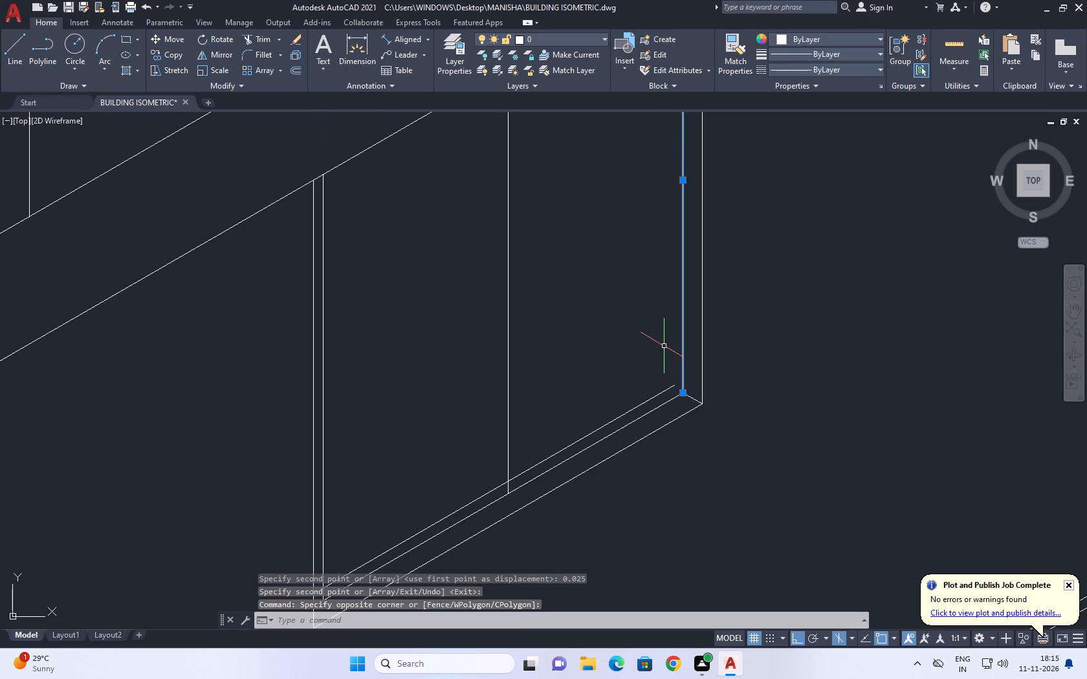
pyautogui.click(665, 344)
pyautogui.write('0.0253')
pyautogui.press('Return')
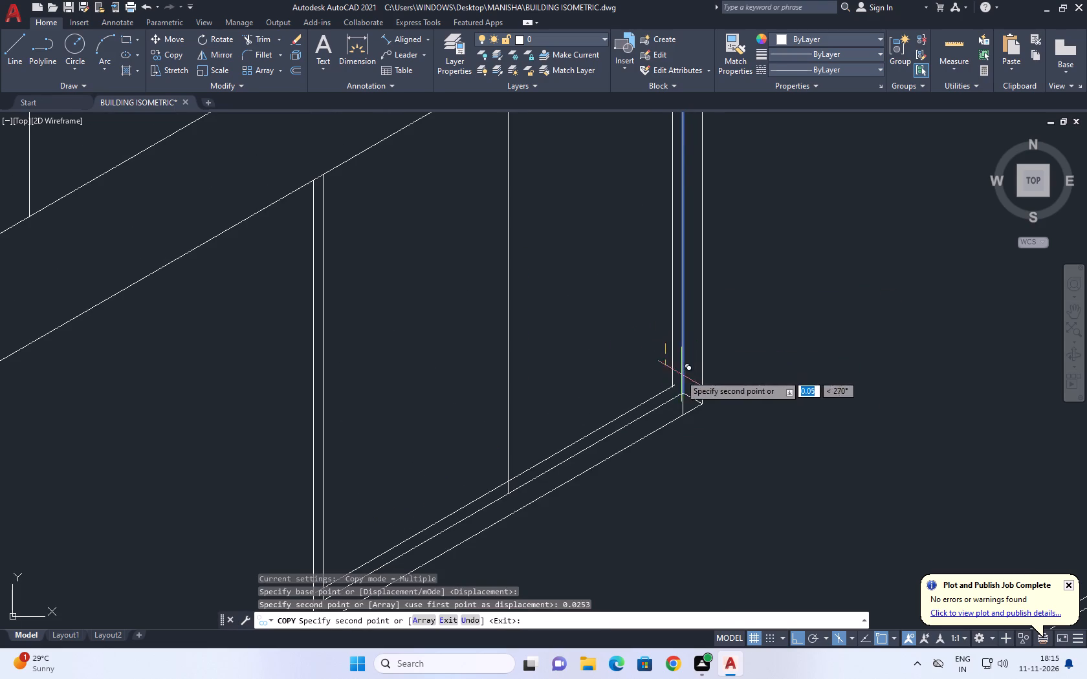
pyautogui.press('Escape')
# Trim the overshooting ends of the new inner frame lines at the opening's far and near lower corners.
pyautogui.write('TR')
pyautogui.press('space')
pyautogui.scroll(3, 660, 405)
pyautogui.scroll(3, 696, 326)
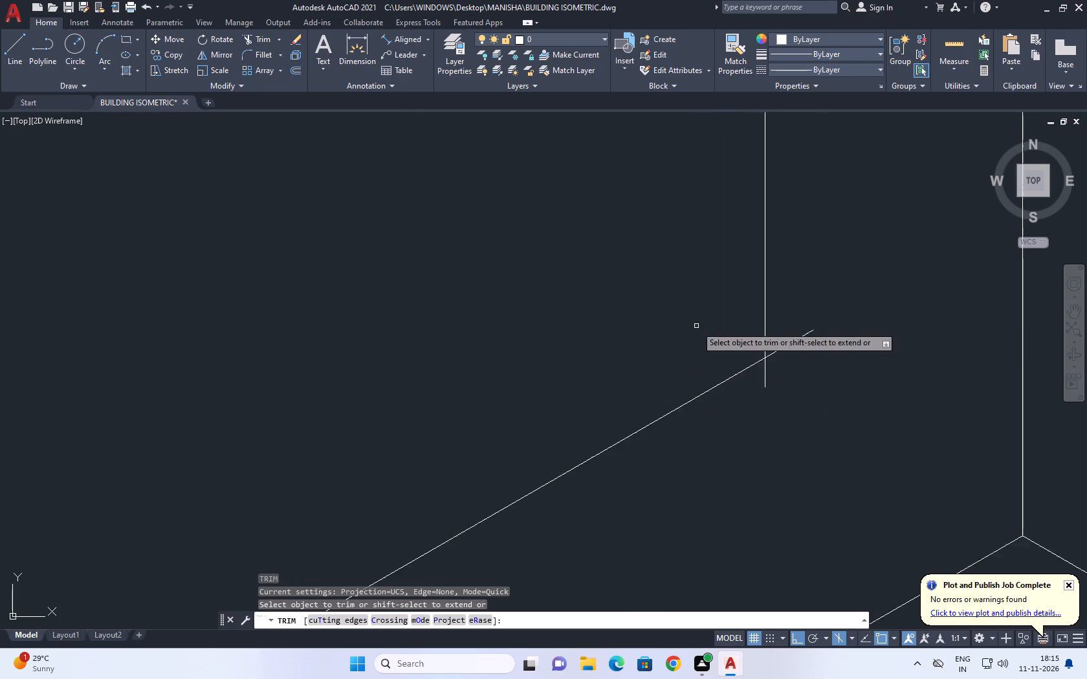
pyautogui.scroll(3, 696, 326)
pyautogui.click(901, 246)
pyautogui.click(826, 381)
pyautogui.scroll(-4, 786, 343)
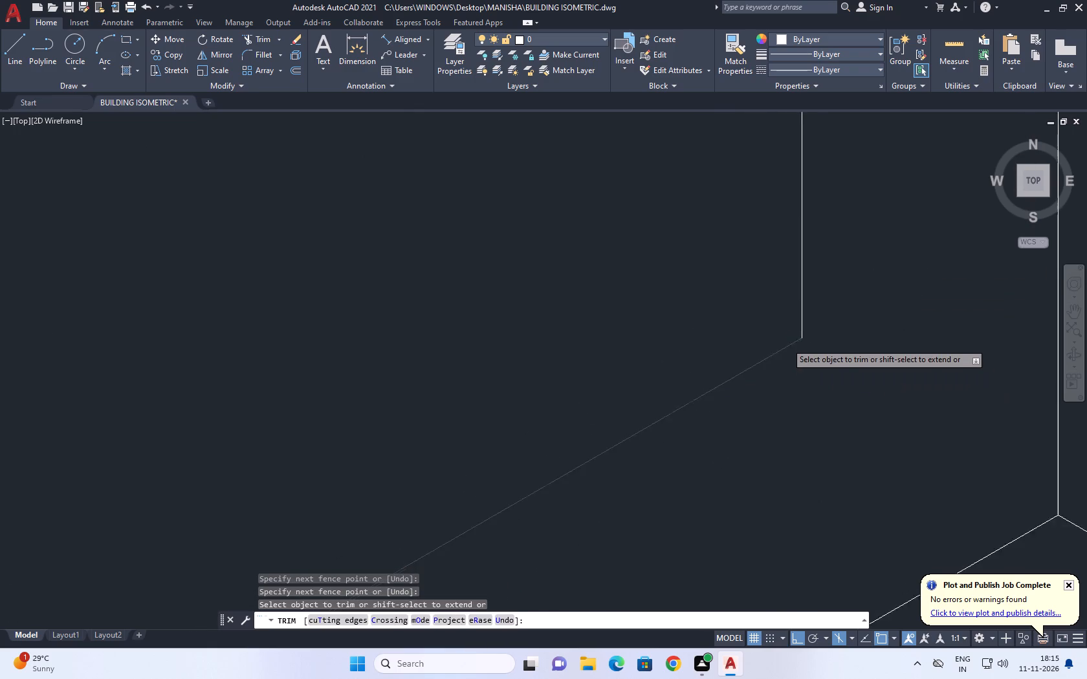
pyautogui.scroll(-4, 767, 343)
pyautogui.moveTo(673, 418); pyautogui.dragTo(767, 231, button='middle')
pyautogui.scroll(1, 295, 508)
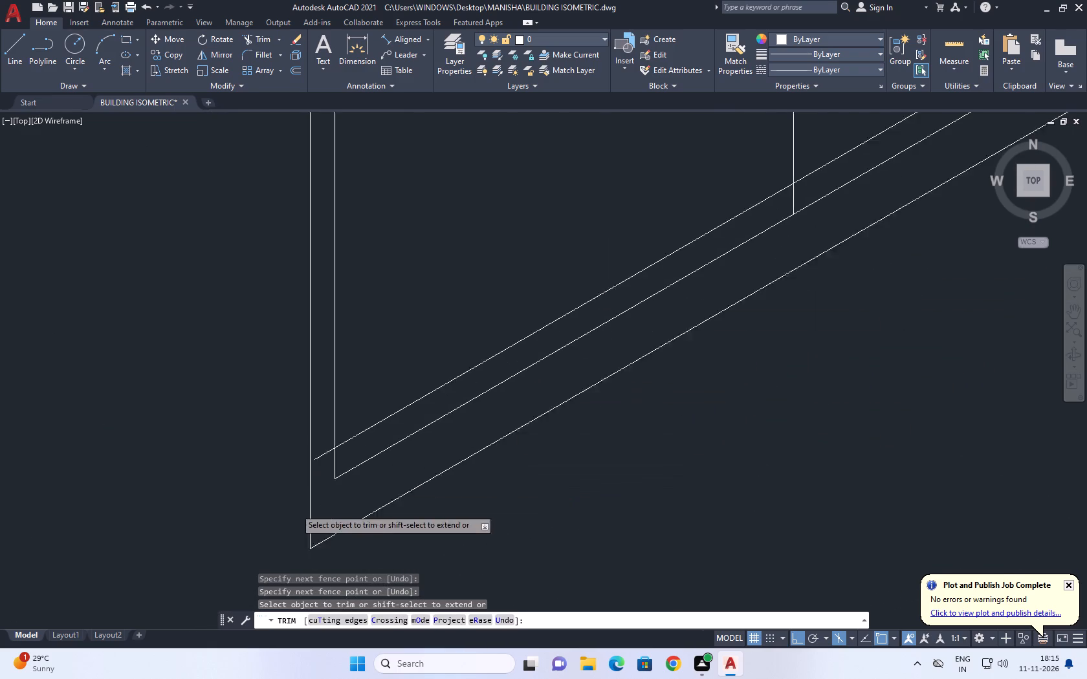
pyautogui.scroll(2, 293, 508)
pyautogui.click(365, 404)
pyautogui.click(354, 354)
pyautogui.press('space')
# Copy the centre divider 0.025 to each side along the wall's right isoplane.
pyautogui.scroll(-4, 406, 446)
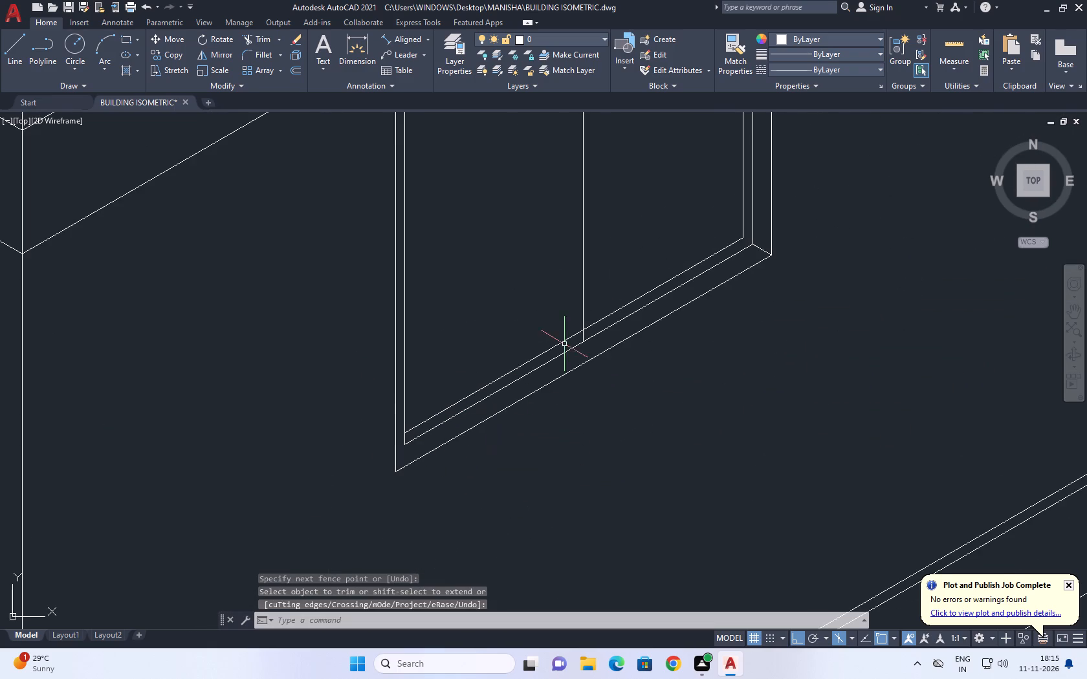
pyautogui.moveTo(564, 344); pyautogui.dragTo(571, 385, button='middle')
pyautogui.scroll(-2, 571, 460)
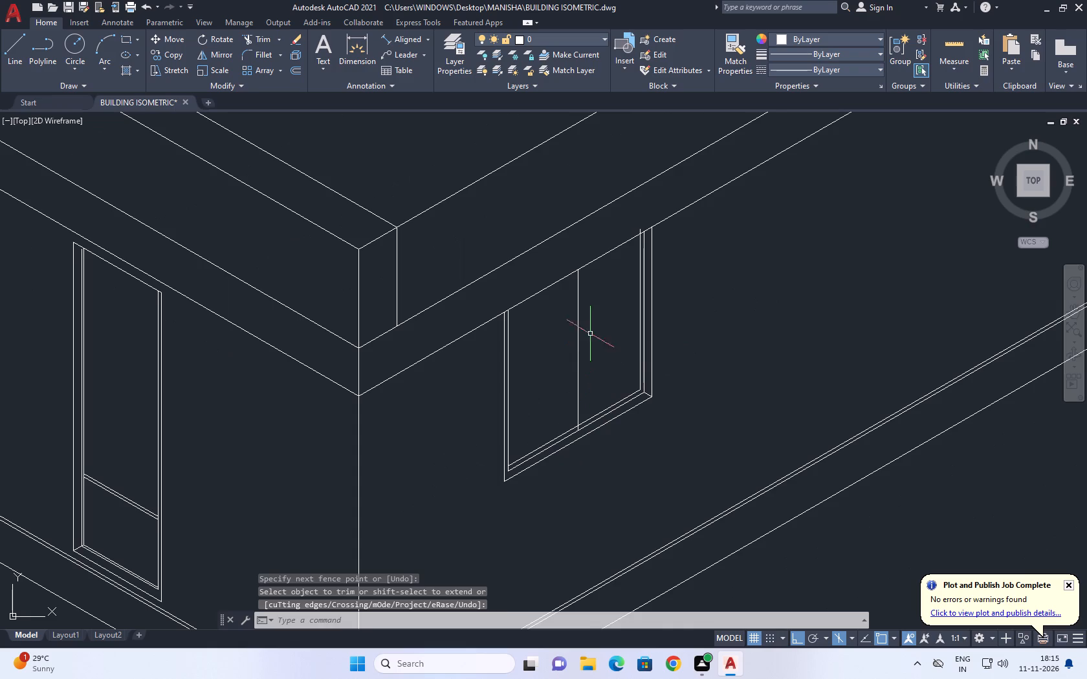
pyautogui.click(590, 333)
pyautogui.click(558, 355)
pyautogui.moveTo(568, 352); pyautogui.dragTo(566, 396, button='middle')
pyautogui.write('CO')
pyautogui.press('space')
pyautogui.scroll(2, 566, 397)
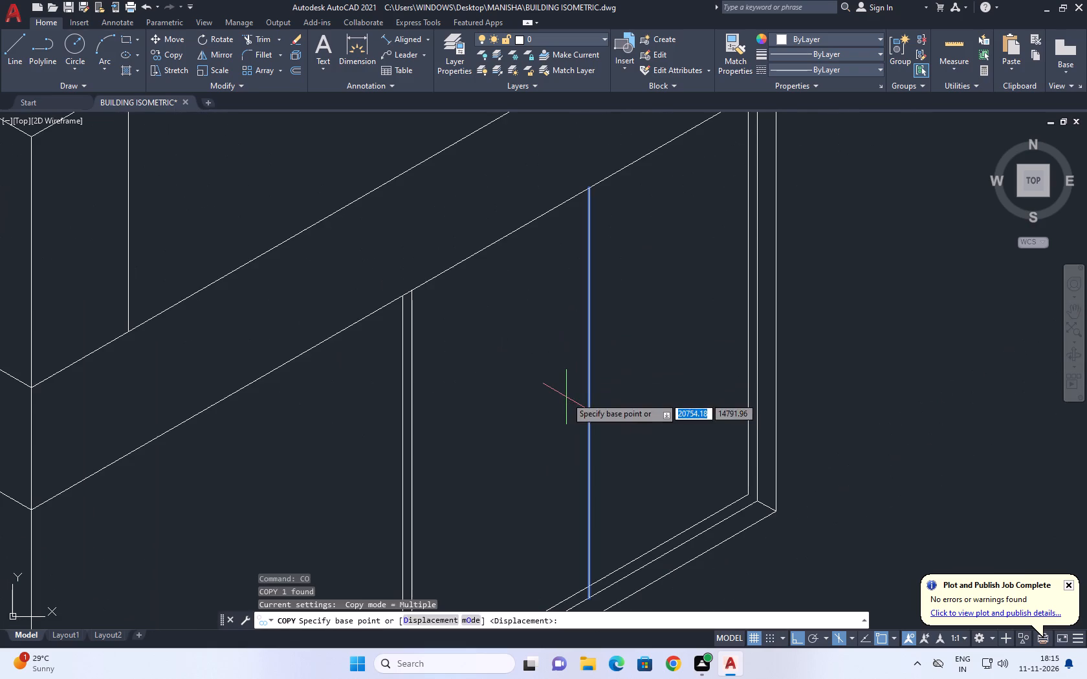
pyautogui.click(578, 398)
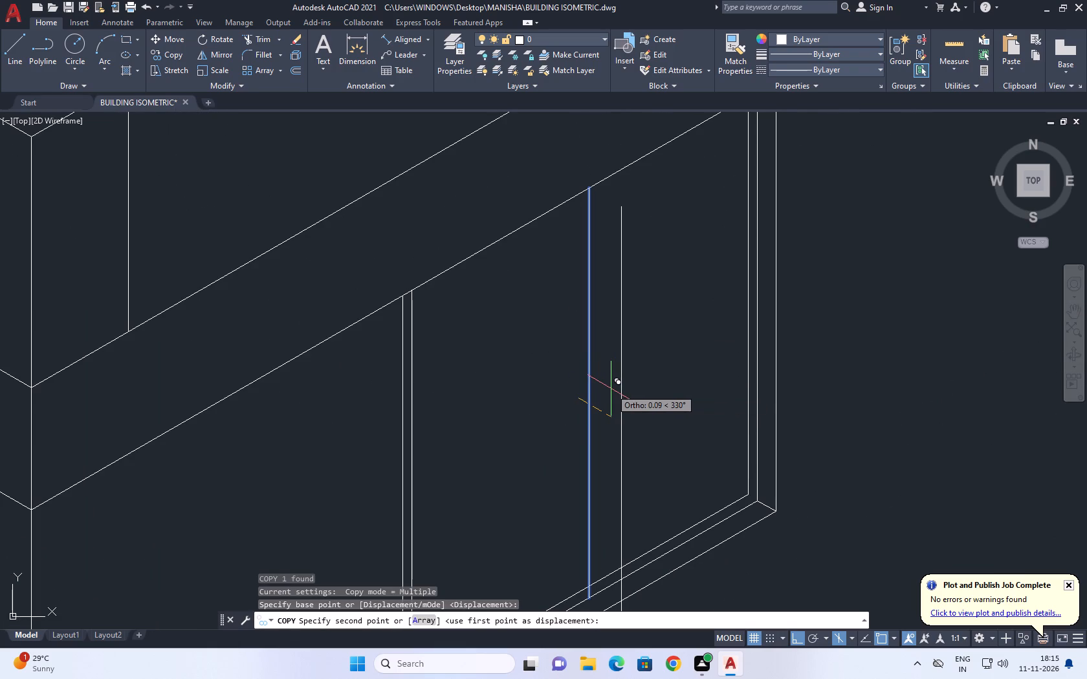
pyautogui.press('F5')
pyautogui.write('0.')
pyautogui.press('0')
pyautogui.write('25')
pyautogui.press('Return')
pyautogui.press('0')
pyautogui.write('.025')
pyautogui.press('Return')
pyautogui.press('Escape')
# Trim the upper bottom frame line between the divider lines and the outer divider lines' lower ends beneath it.
pyautogui.moveTo(587, 422); pyautogui.dragTo(582, 410, button='middle')
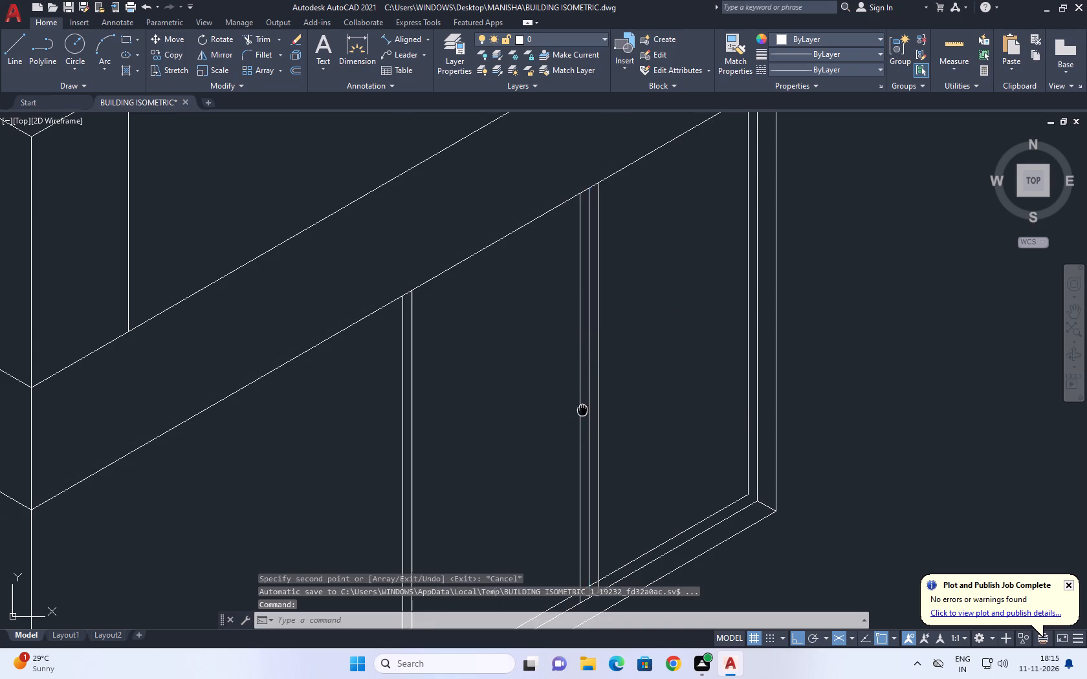
pyautogui.moveTo(582, 410); pyautogui.dragTo(564, 257, button='middle')
pyautogui.press('t')
pyautogui.press('r')
pyautogui.press('space')
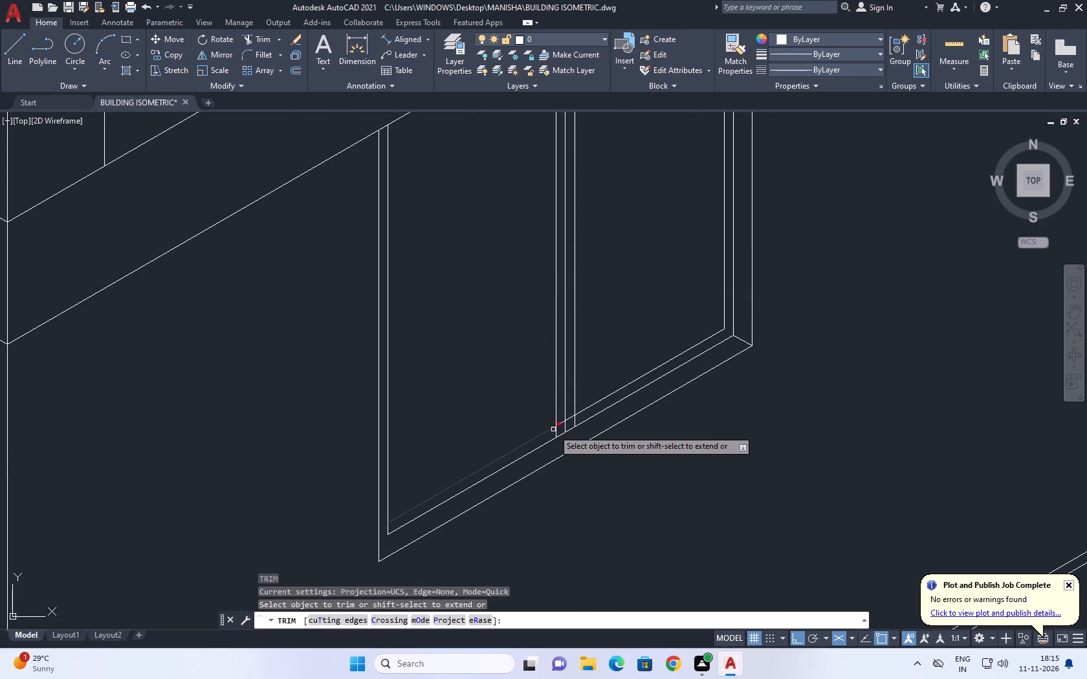
pyautogui.scroll(5, 553, 429)
pyautogui.click(613, 333)
pyautogui.click(539, 468)
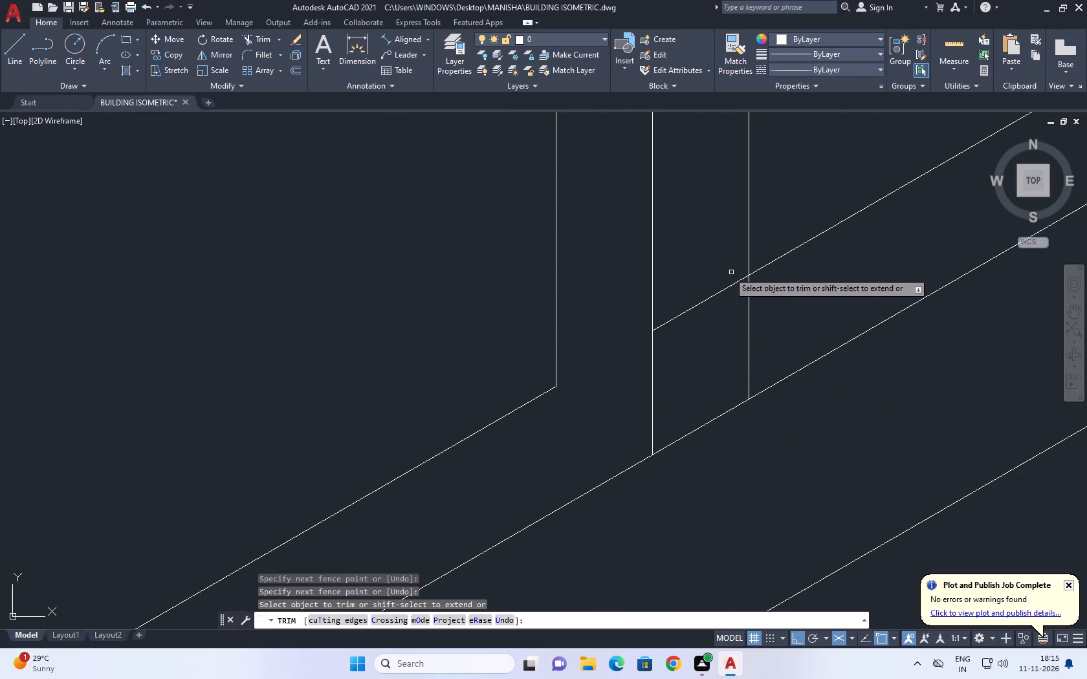
pyautogui.click(685, 266)
pyautogui.click(764, 307)
# Trim the copied inner far upright where it overshoots the line beneath the parapet.
pyautogui.scroll(-7, 695, 320)
pyautogui.moveTo(806, 291); pyautogui.dragTo(732, 428, button='middle')
pyautogui.scroll(3, 727, 164)
pyautogui.click(674, 147)
pyautogui.moveTo(624, 177); pyautogui.dragTo(612, 179)
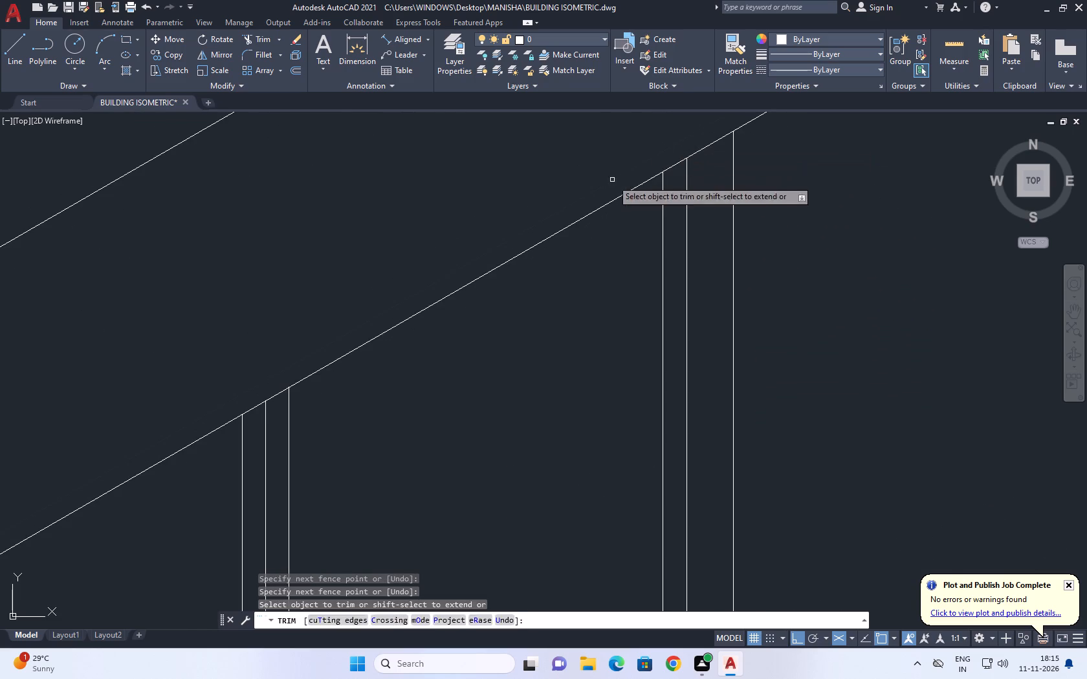
pyautogui.press('space')
# Extend the short diagonal line at the opening's far lower corner to the innermost frame corner.
pyautogui.scroll(-4, 612, 180)
pyautogui.scroll(-1, 644, 354)
pyautogui.moveTo(649, 361); pyautogui.dragTo(663, 357, button='middle')
pyautogui.write('EX')
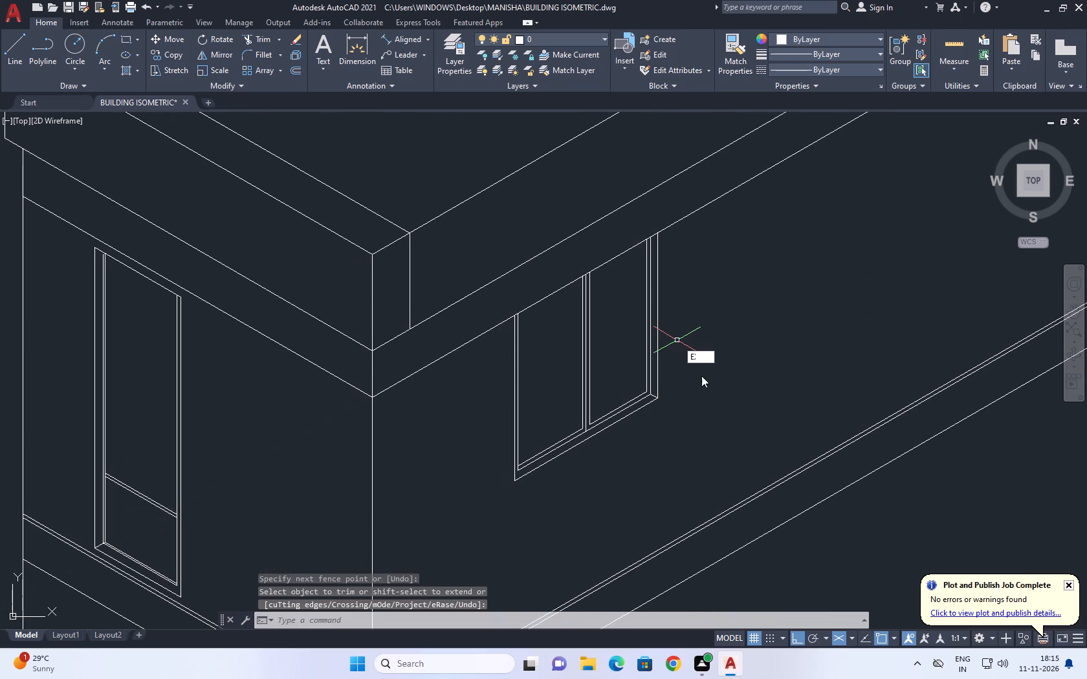
pyautogui.press('space')
pyautogui.scroll(2, 657, 398)
pyautogui.click(648, 396)
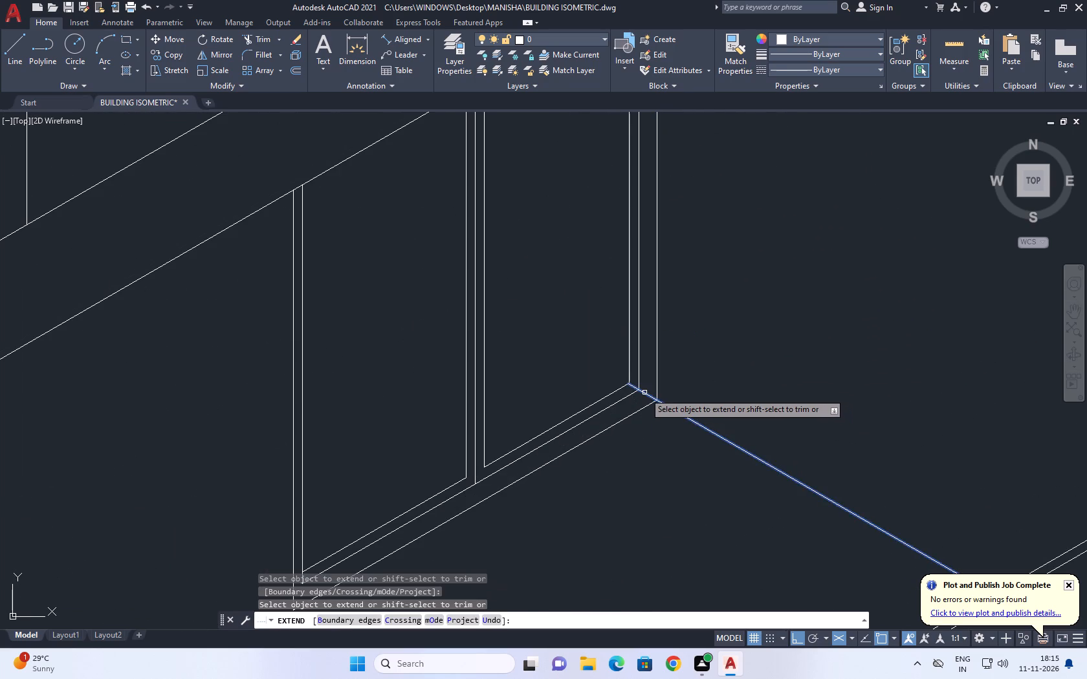
pyautogui.click(643, 393)
pyautogui.press('Escape')
# Trim the part of the diagonal corner line that runs past the opening's outer corner across the wall.
pyautogui.moveTo(688, 397); pyautogui.dragTo(637, 301, button='middle')
pyautogui.write('TR')
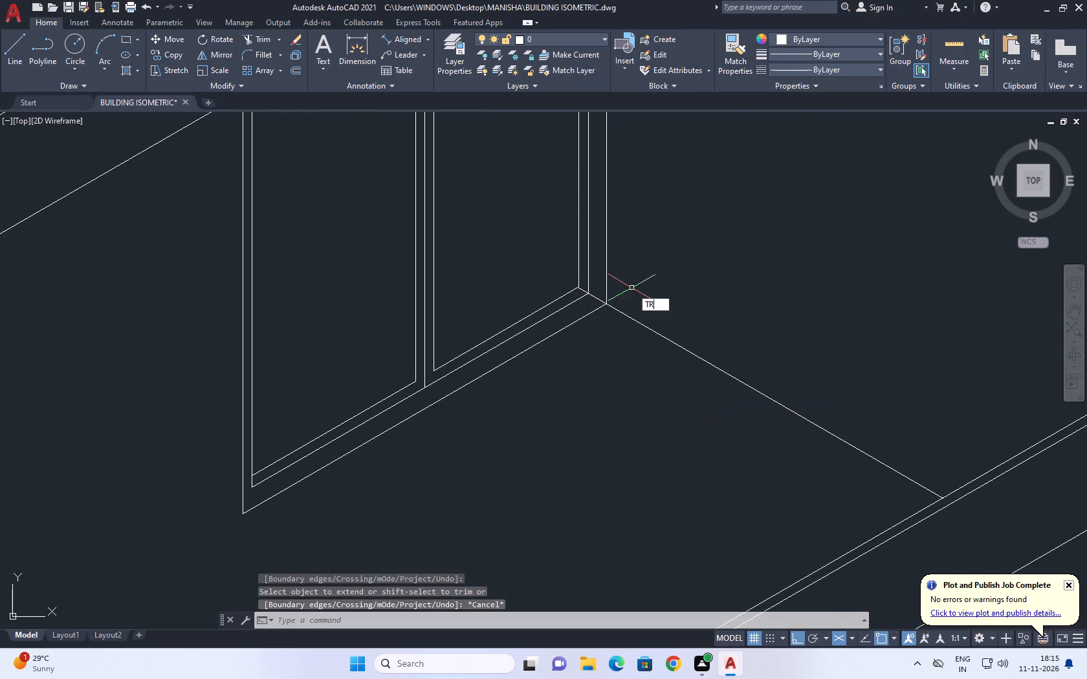
pyautogui.press('space')
pyautogui.click(735, 319)
pyautogui.click(650, 386)
pyautogui.scroll(-4, 592, 362)
pyautogui.press('space')
# Draw a line along the opening's top edge from the near outer upright to the far outer upright.
pyautogui.scroll(2, 530, 333)
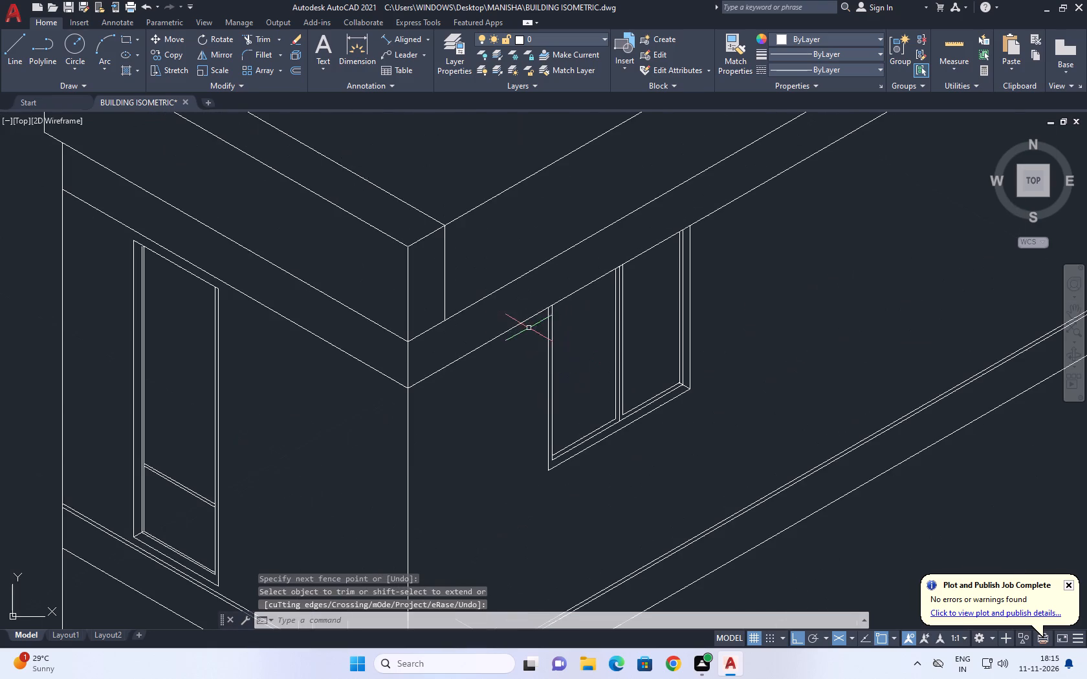
pyautogui.moveTo(653, 298); pyautogui.dragTo(608, 370, button='middle')
pyautogui.moveTo(508, 368); pyautogui.dragTo(470, 383, button='middle')
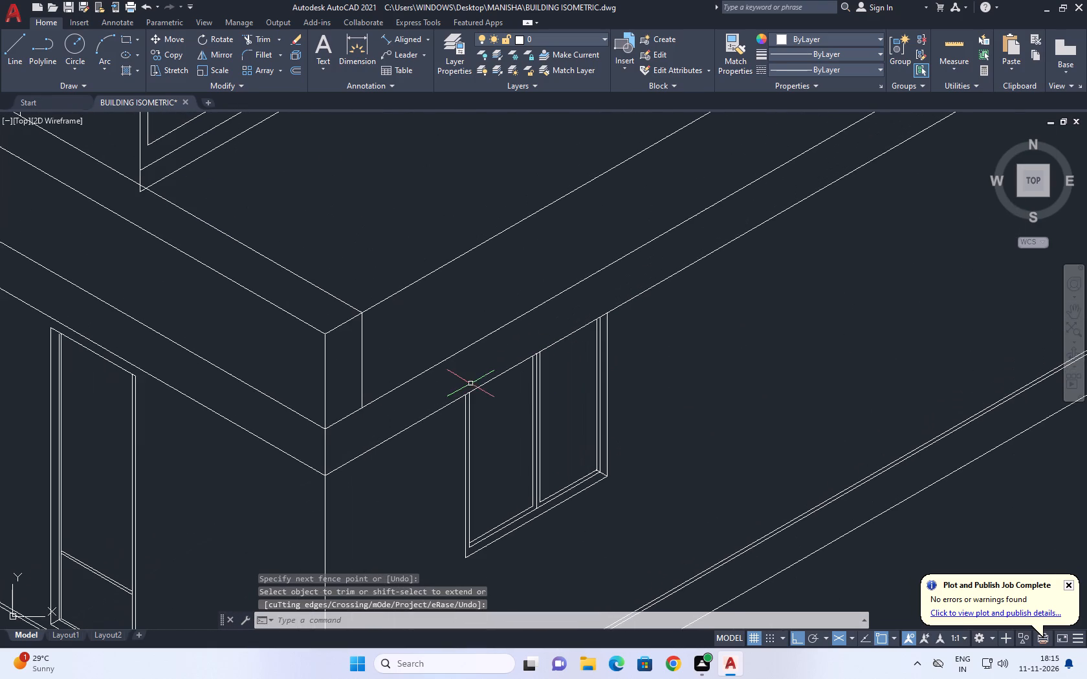
pyautogui.moveTo(584, 421); pyautogui.dragTo(491, 417, button='middle')
pyautogui.scroll(1, 490, 416)
pyautogui.press('l')
pyautogui.press('space')
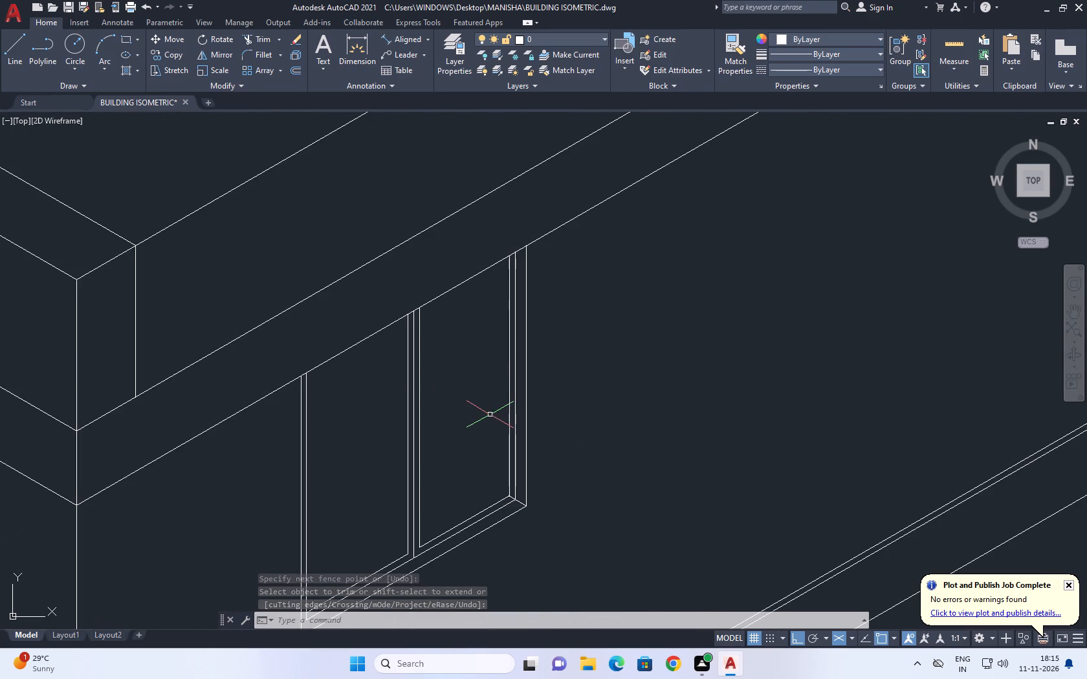
pyautogui.scroll(2, 301, 361)
pyautogui.click(299, 397)
pyautogui.moveTo(477, 316); pyautogui.dragTo(468, 327, button='middle')
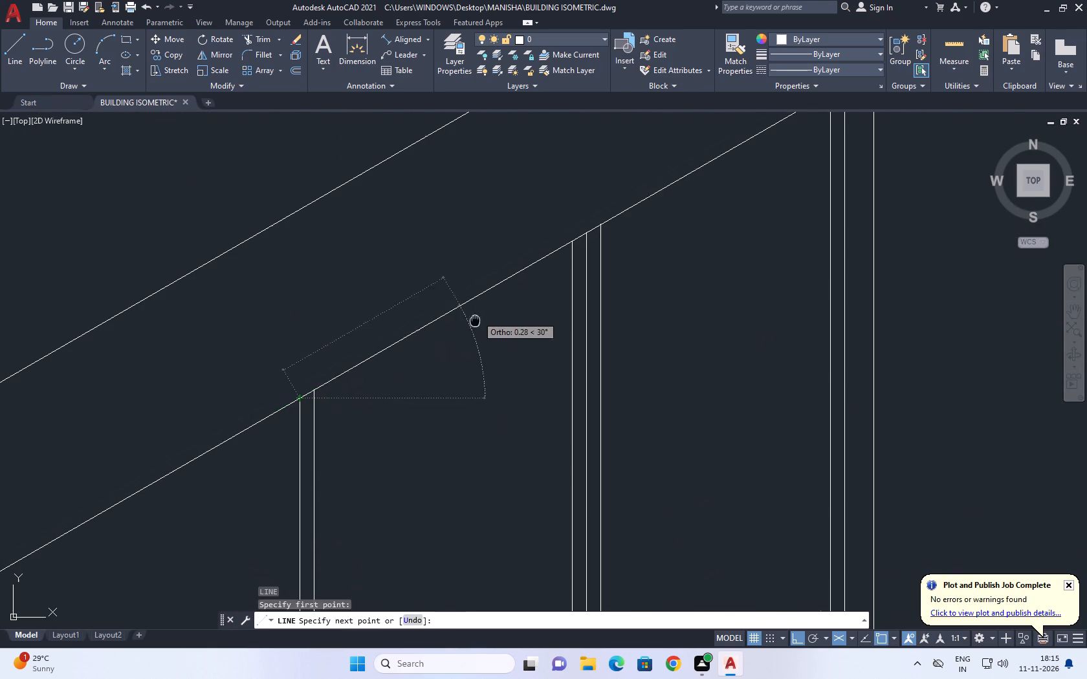
pyautogui.moveTo(468, 327); pyautogui.dragTo(358, 367, button='middle')
pyautogui.moveTo(632, 217); pyautogui.dragTo(304, 420, button='middle')
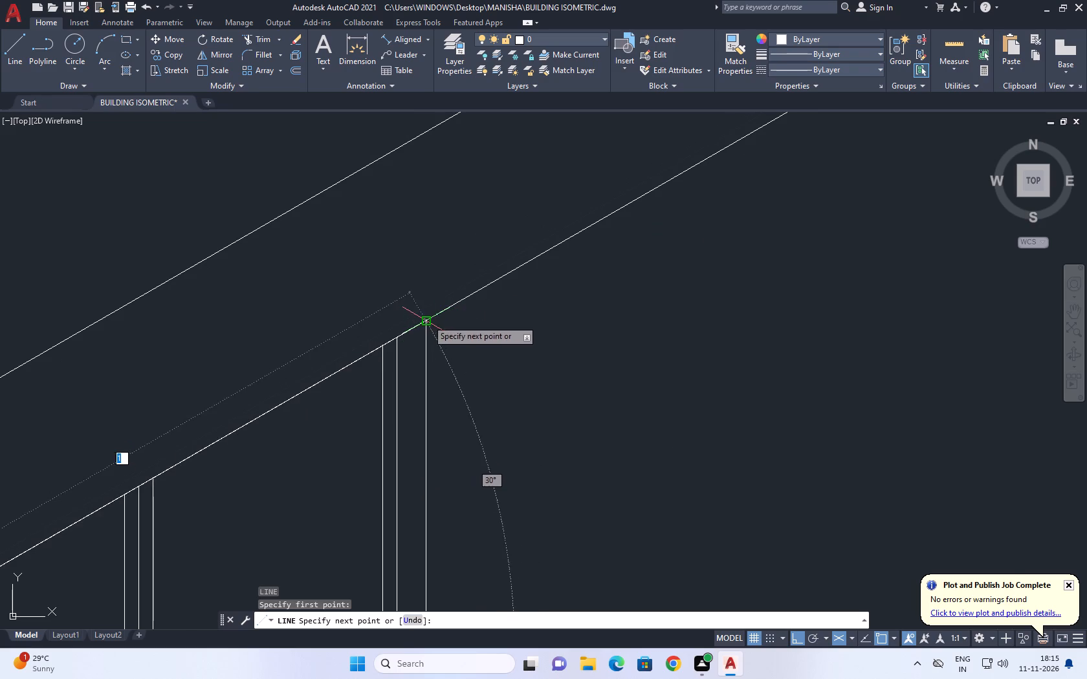
pyautogui.click(427, 319)
pyautogui.press('space')
# Move the new top-edge line slightly down the wall along the right isoplane, just beneath the parapet's lower line.
pyautogui.scroll(-2, 519, 301)
pyautogui.click(423, 345)
pyautogui.moveTo(406, 341); pyautogui.dragTo(467, 299, button='middle')
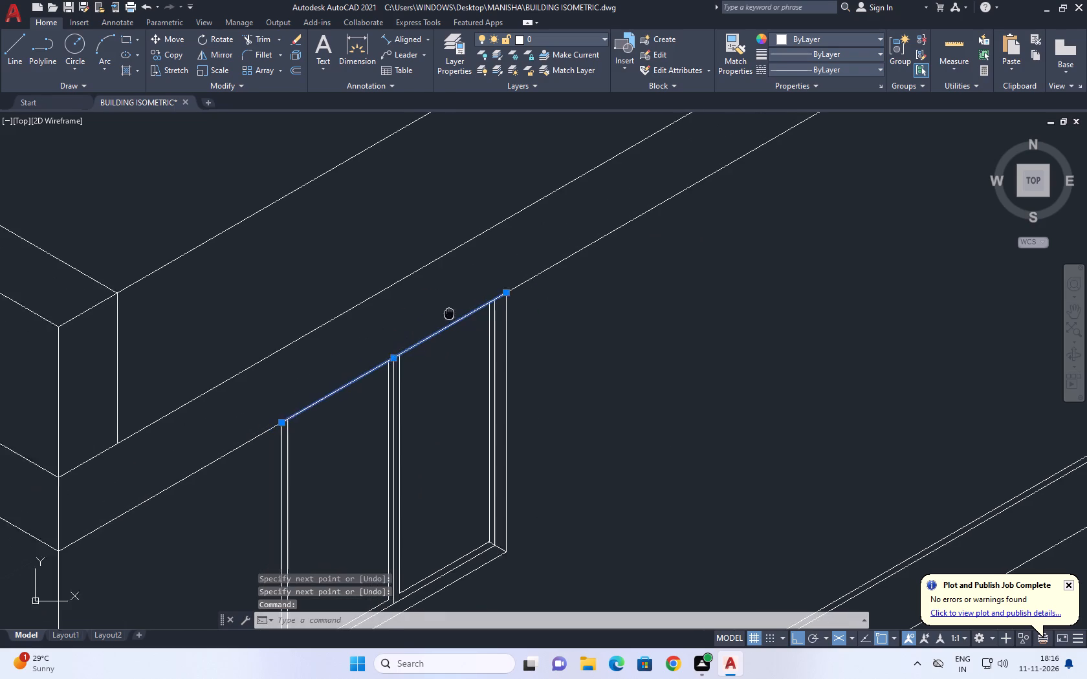
pyautogui.moveTo(467, 299); pyautogui.dragTo(476, 285, button='middle')
pyautogui.press('m')
pyautogui.press('space')
pyautogui.scroll(1, 490, 319)
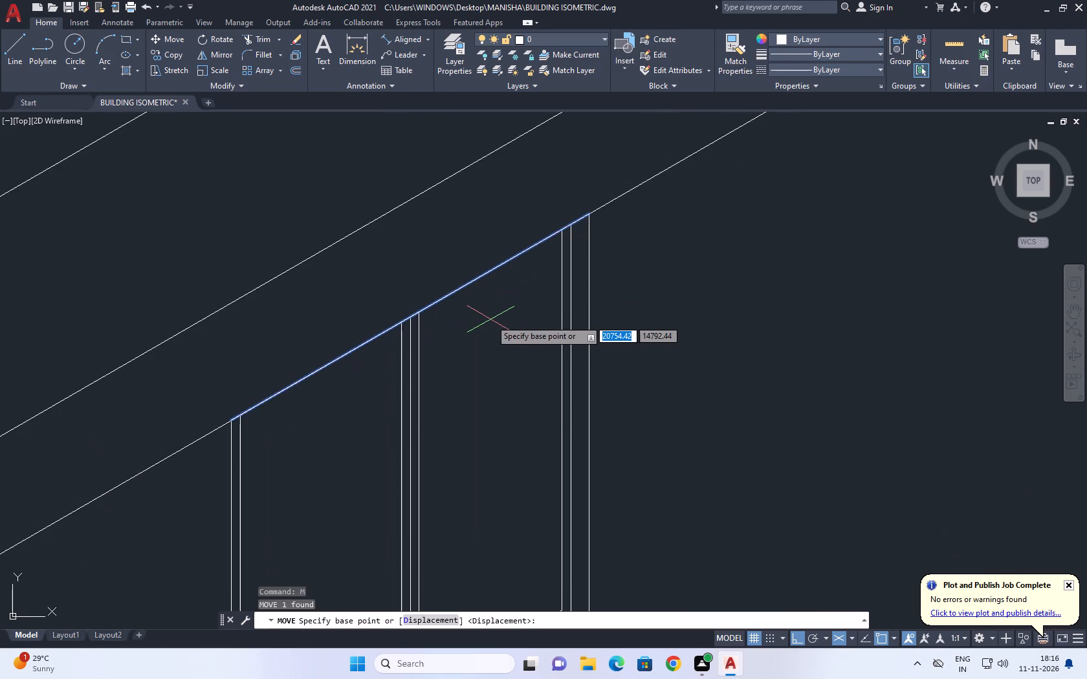
pyautogui.click(489, 306)
pyautogui.press('F5')
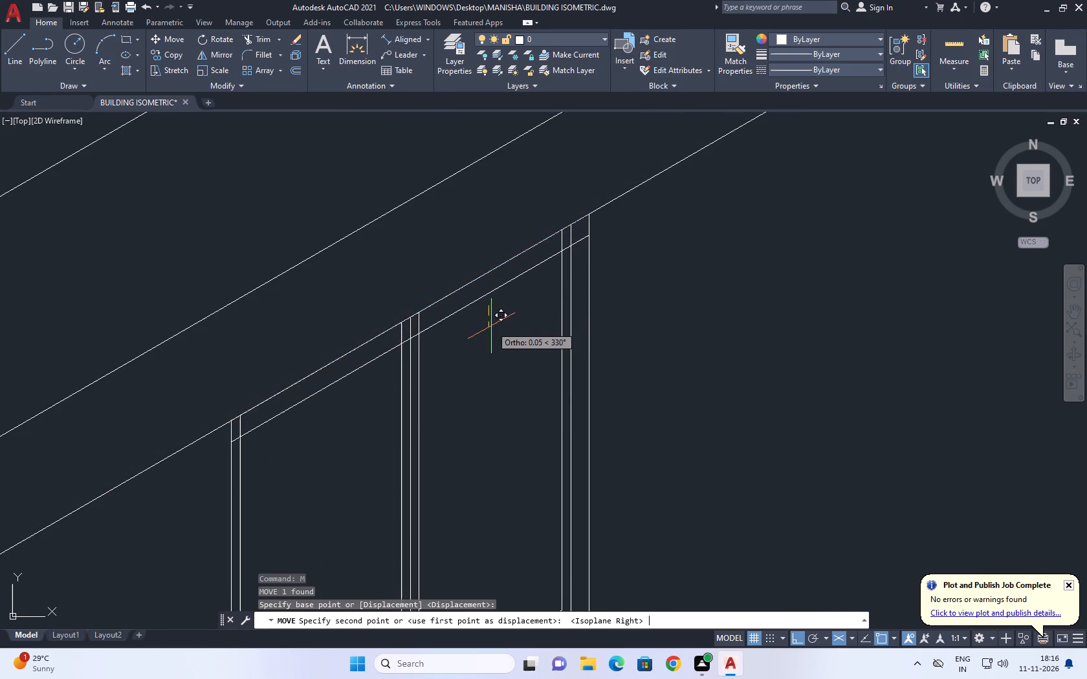
pyautogui.click(487, 318)
pyautogui.press('space')
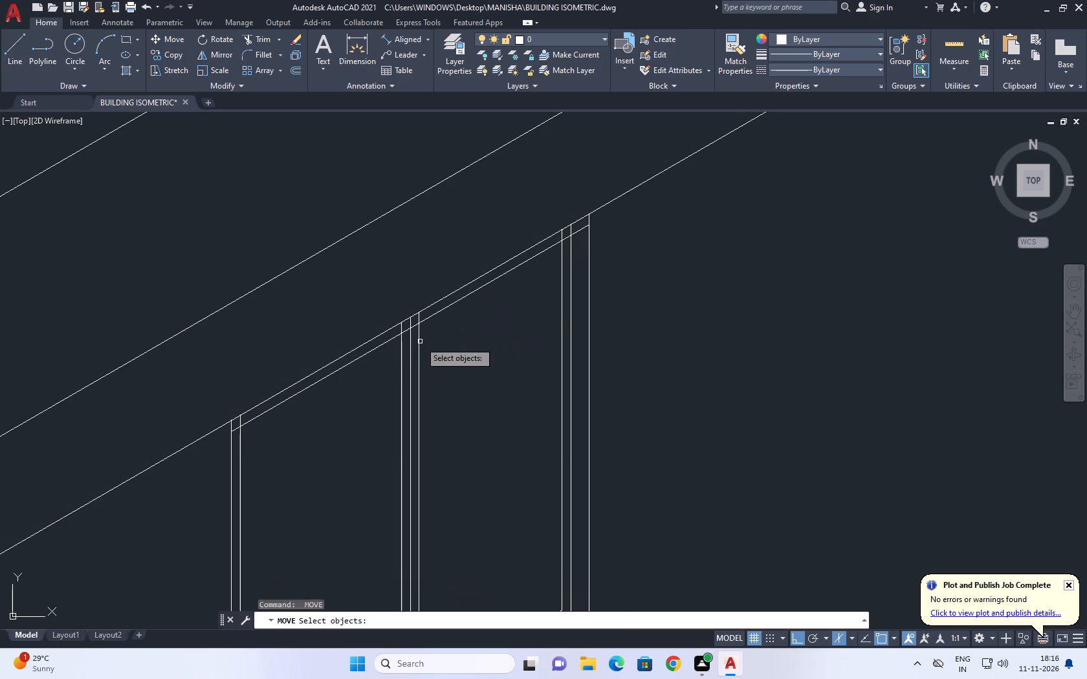
# Trim the inner upright stubs above the opening's new top-edge line and that line's overhangs beyond the frame at both outer ends.
pyautogui.moveTo(390, 342); pyautogui.dragTo(421, 352, button='middle')
pyautogui.press('Escape')
pyautogui.write('TR')
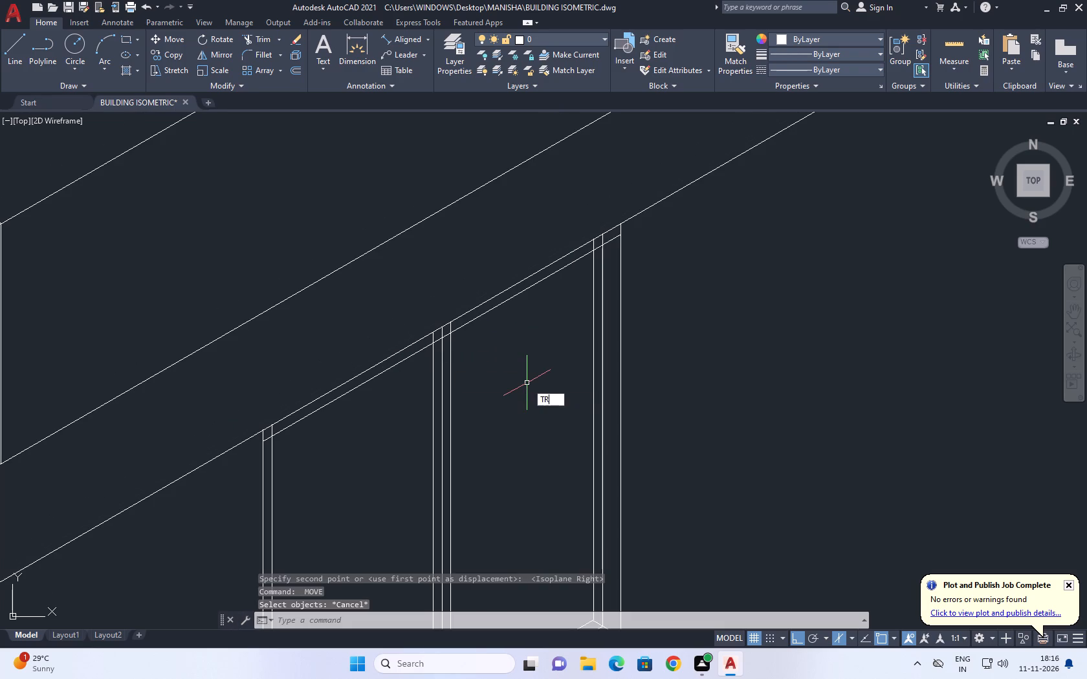
pyautogui.press('space')
pyautogui.scroll(5, 587, 235)
pyautogui.click(557, 298)
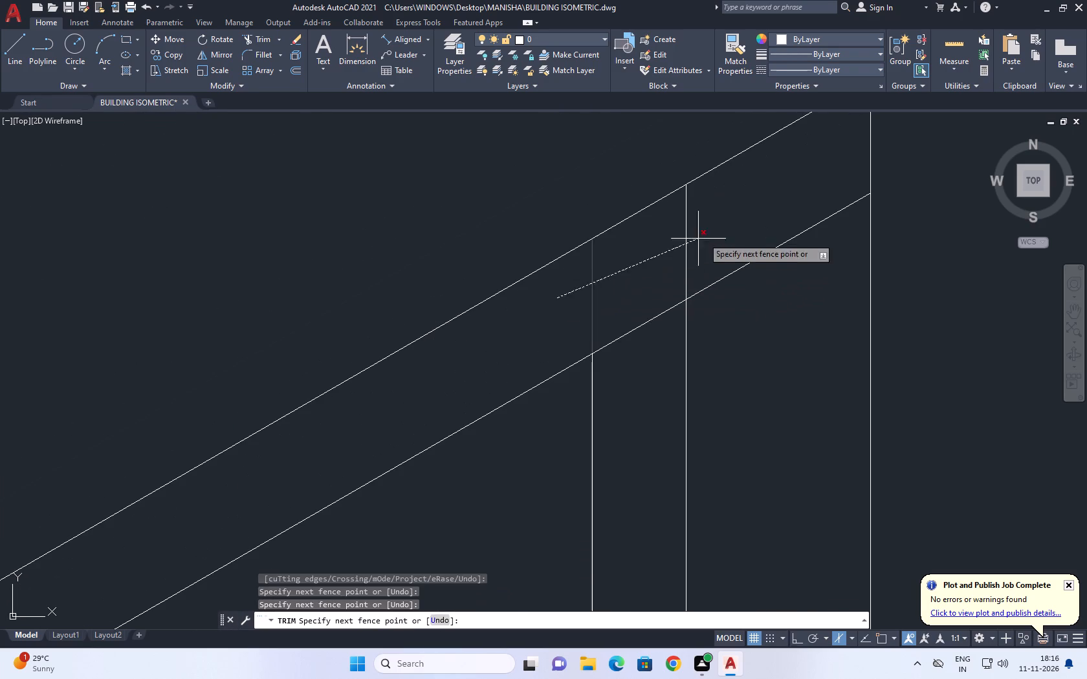
pyautogui.doubleClick(752, 226)
pyautogui.moveTo(758, 299); pyautogui.dragTo(761, 310)
pyautogui.scroll(-7, 761, 293)
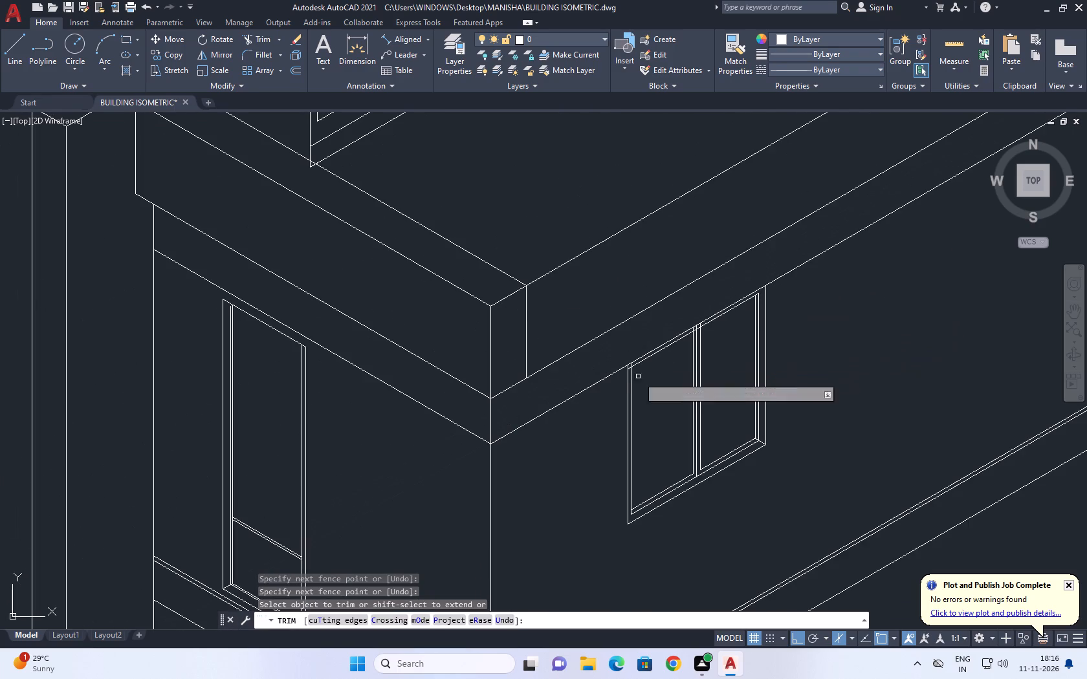
pyautogui.scroll(5, 631, 380)
pyautogui.click(649, 296)
pyautogui.click(620, 347)
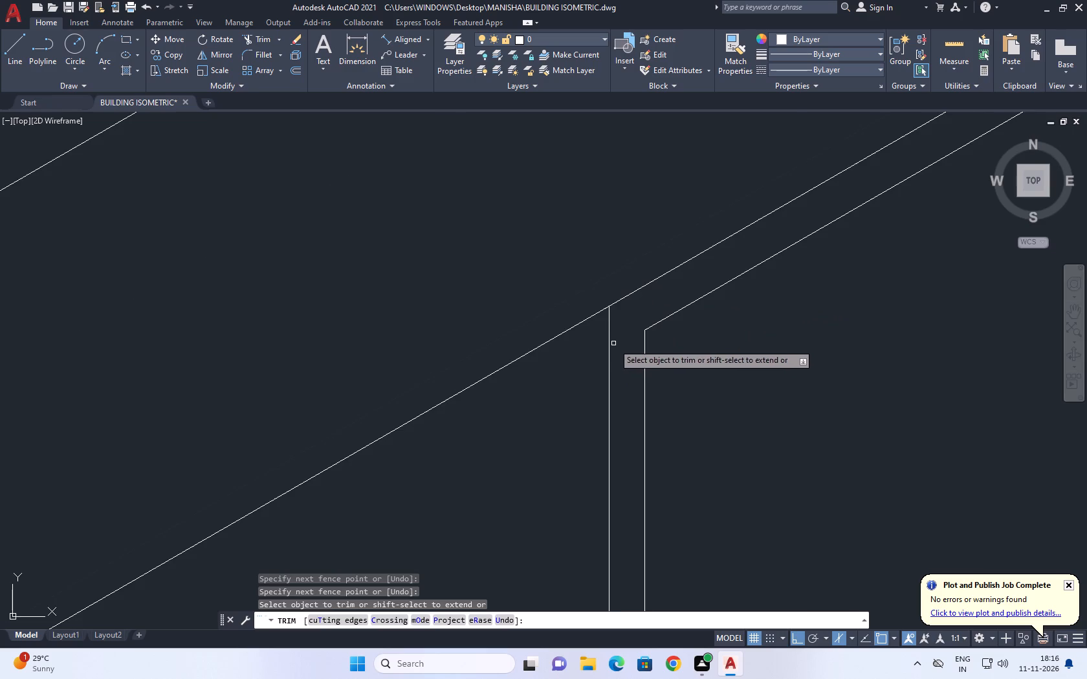
# Trim the divider's two side uprights above the inner top line and remove that line's pieces across the divider.
pyautogui.scroll(-3, 611, 342)
pyautogui.scroll(5, 795, 231)
pyautogui.click(791, 216)
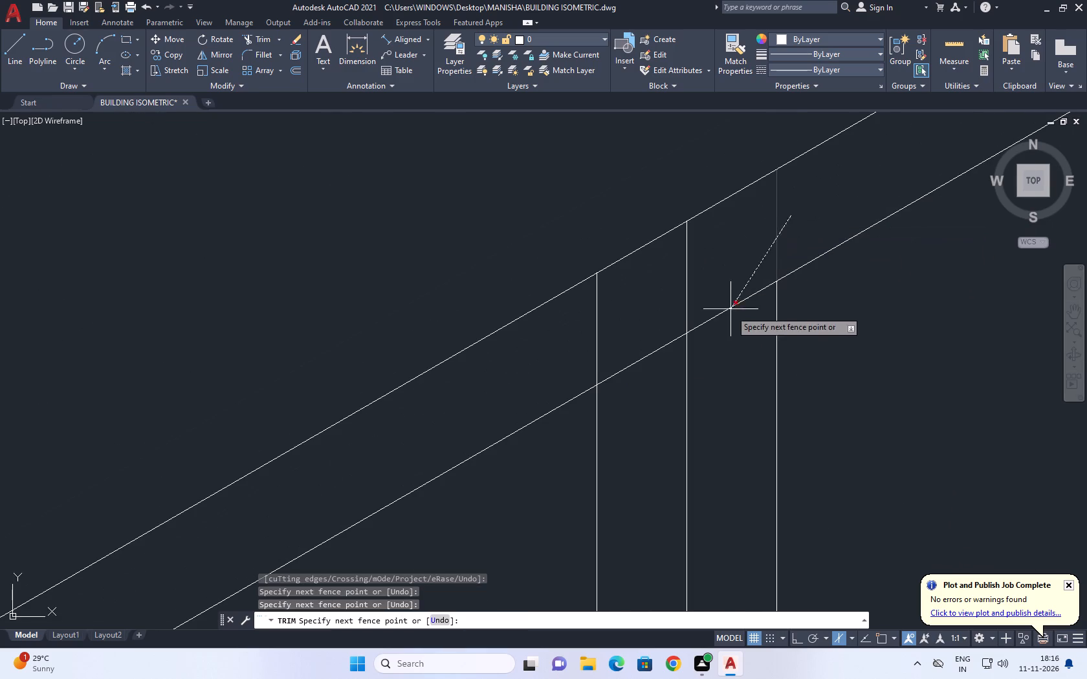
pyautogui.click(730, 321)
pyautogui.click(584, 321)
pyautogui.click(652, 383)
pyautogui.scroll(-6, 591, 315)
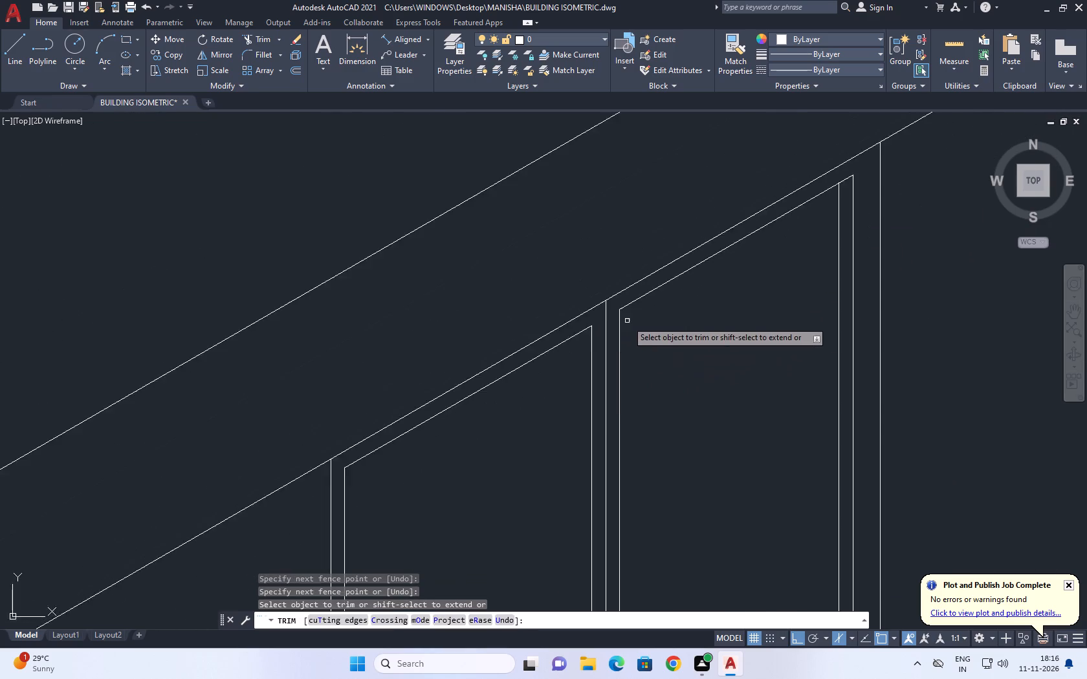
pyautogui.scroll(-3, 627, 321)
pyautogui.press('space')
# Copy the complete two-pane window on the long wall straight down onto the lower storey, beneath the floor band.
pyautogui.moveTo(707, 353); pyautogui.dragTo(642, 319, button='middle')
pyautogui.scroll(-2, 580, 329)
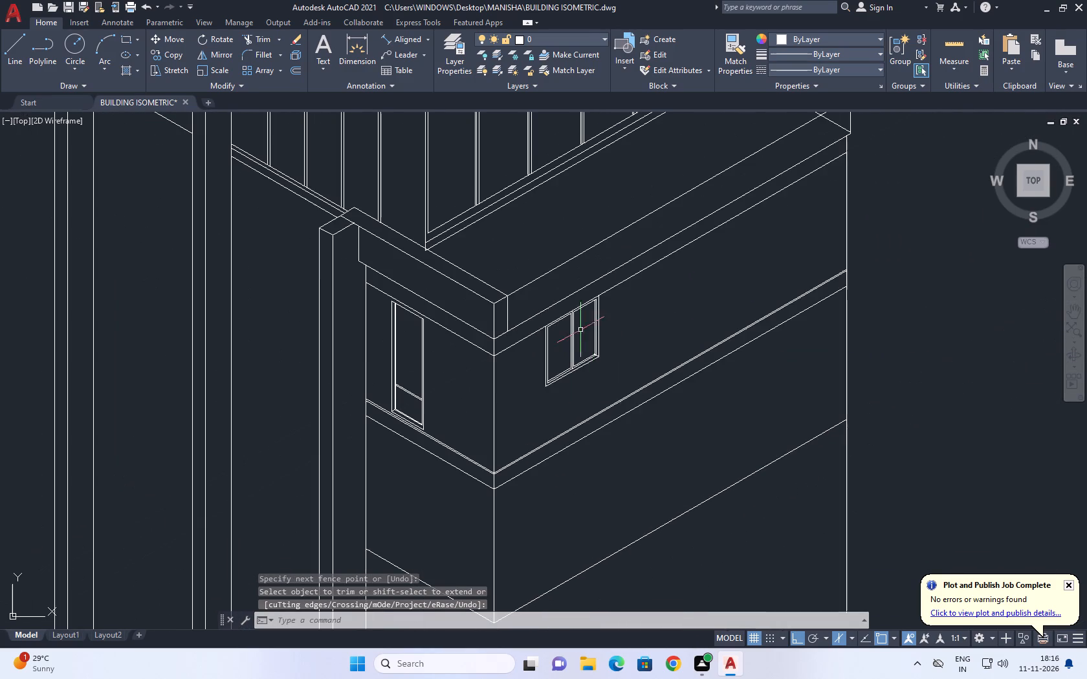
pyautogui.scroll(1, 572, 404)
pyautogui.moveTo(648, 323); pyautogui.dragTo(599, 331, button='middle')
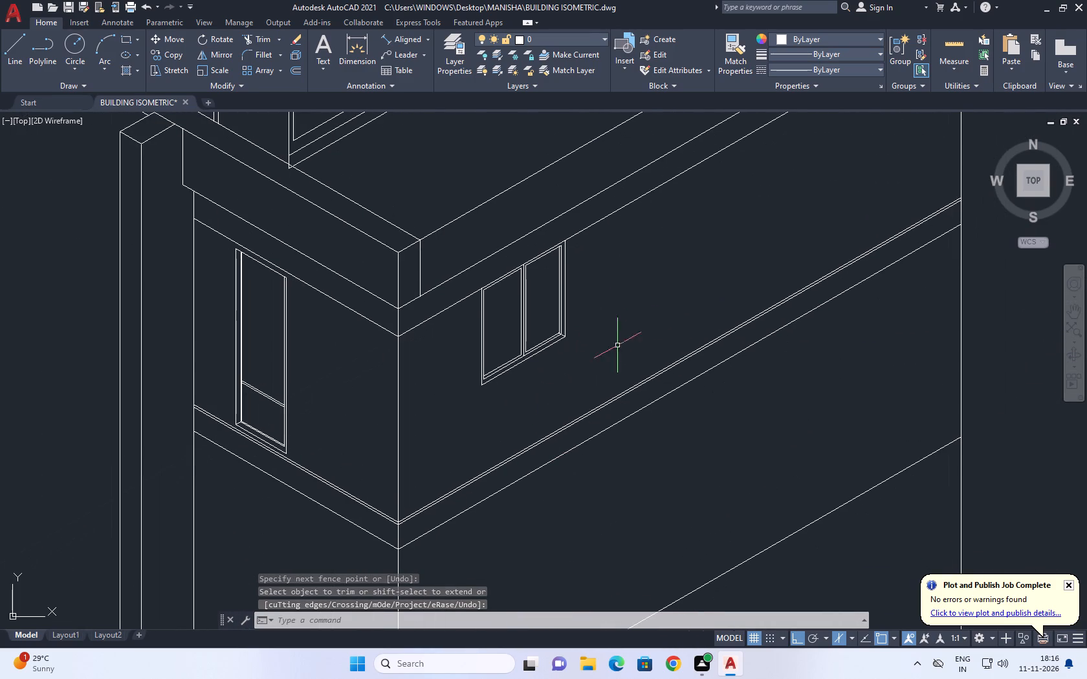
pyautogui.moveTo(507, 359); pyautogui.dragTo(507, 288, button='middle')
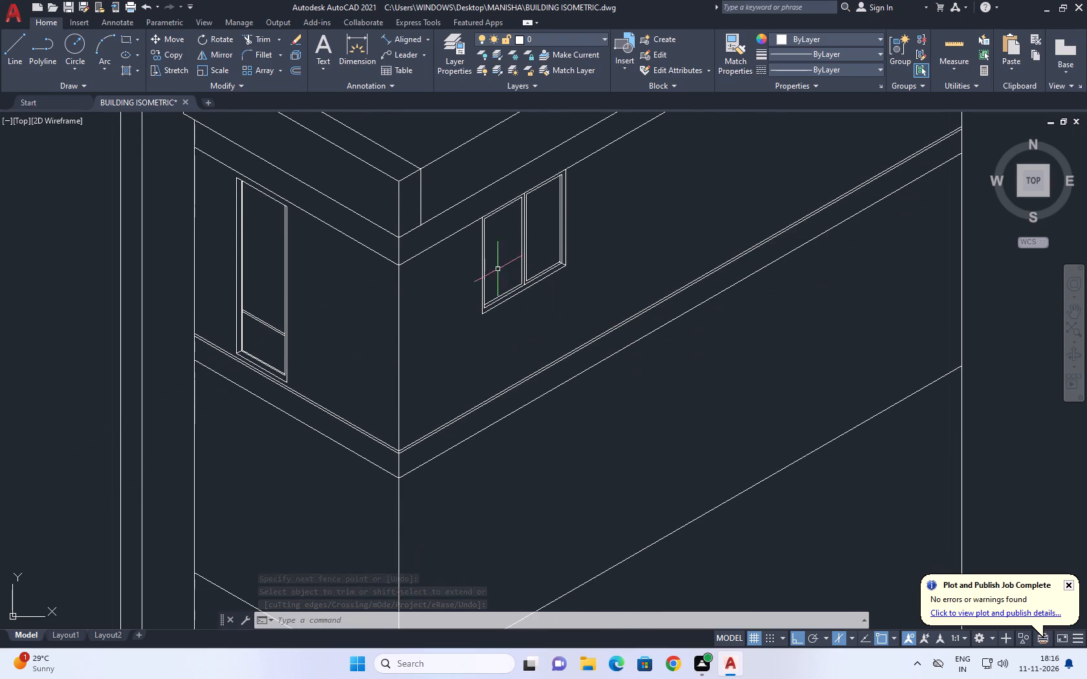
pyautogui.click(474, 154)
pyautogui.click(602, 348)
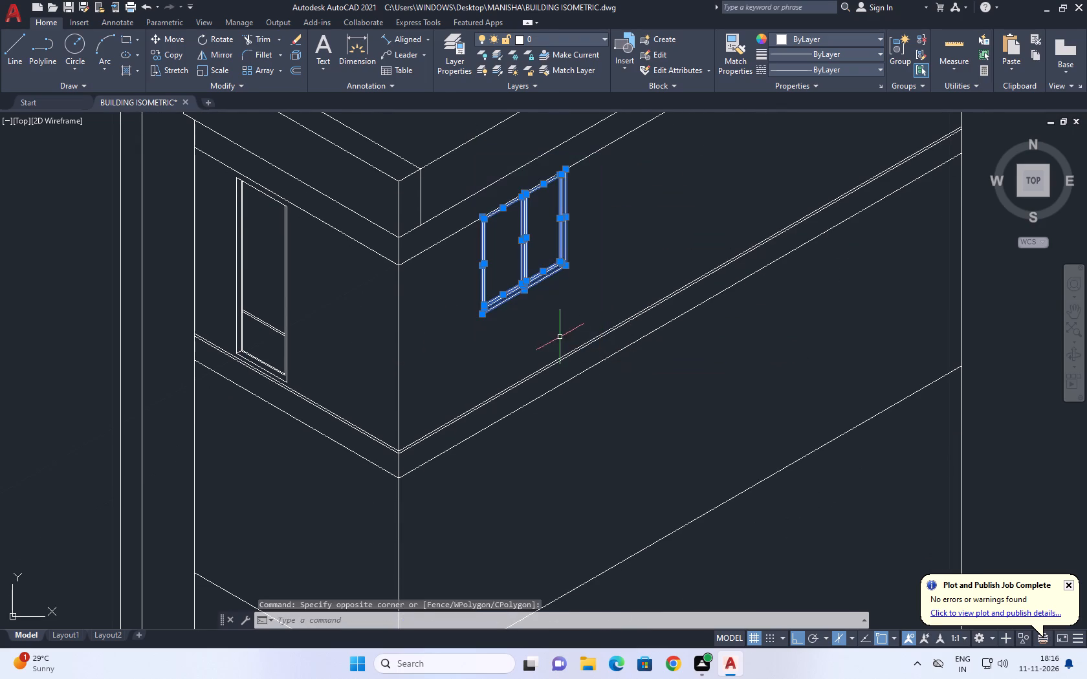
pyautogui.moveTo(560, 342); pyautogui.dragTo(584, 376, button='middle')
pyautogui.press('c')
pyautogui.write('O')
pyautogui.press('space')
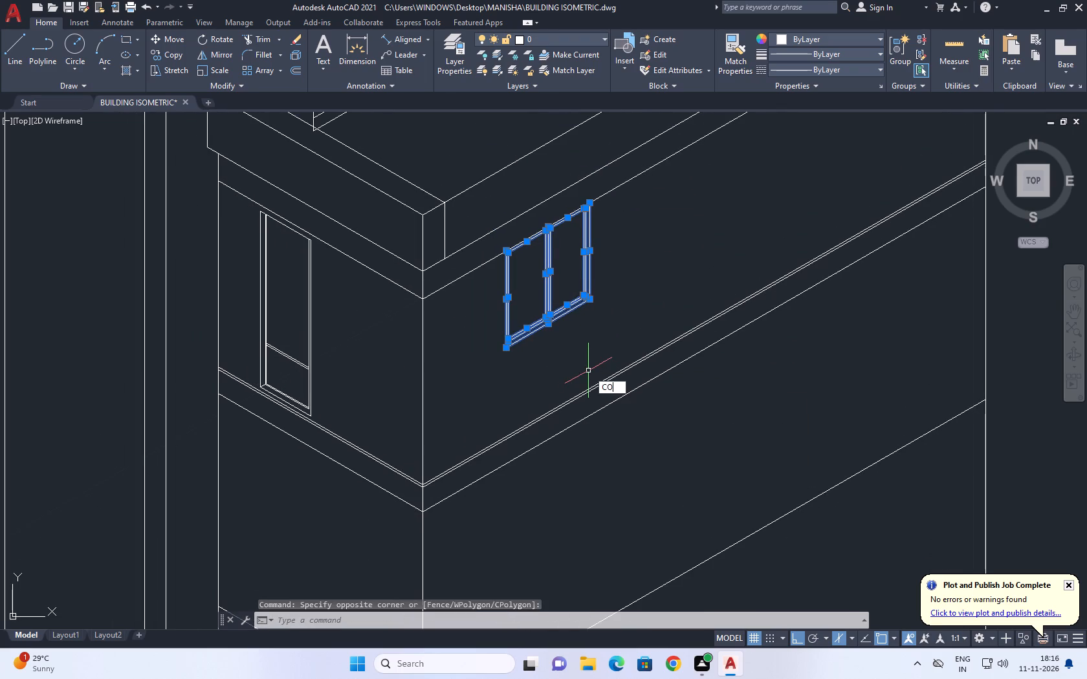
pyautogui.click(574, 335)
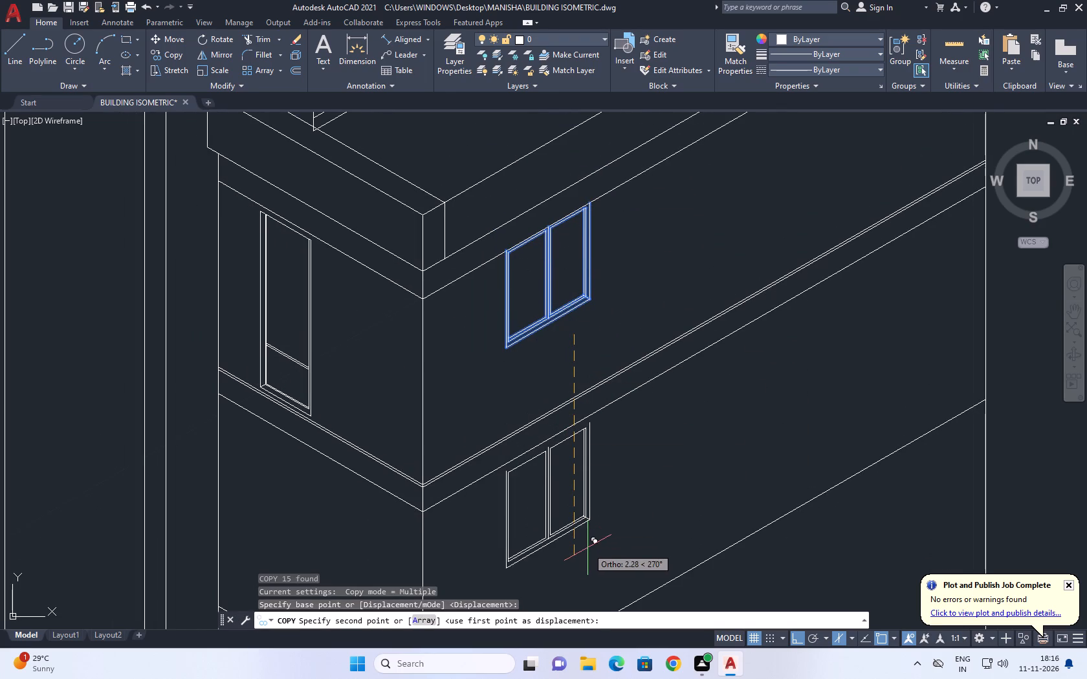
pyautogui.click(587, 548)
pyautogui.press('space')
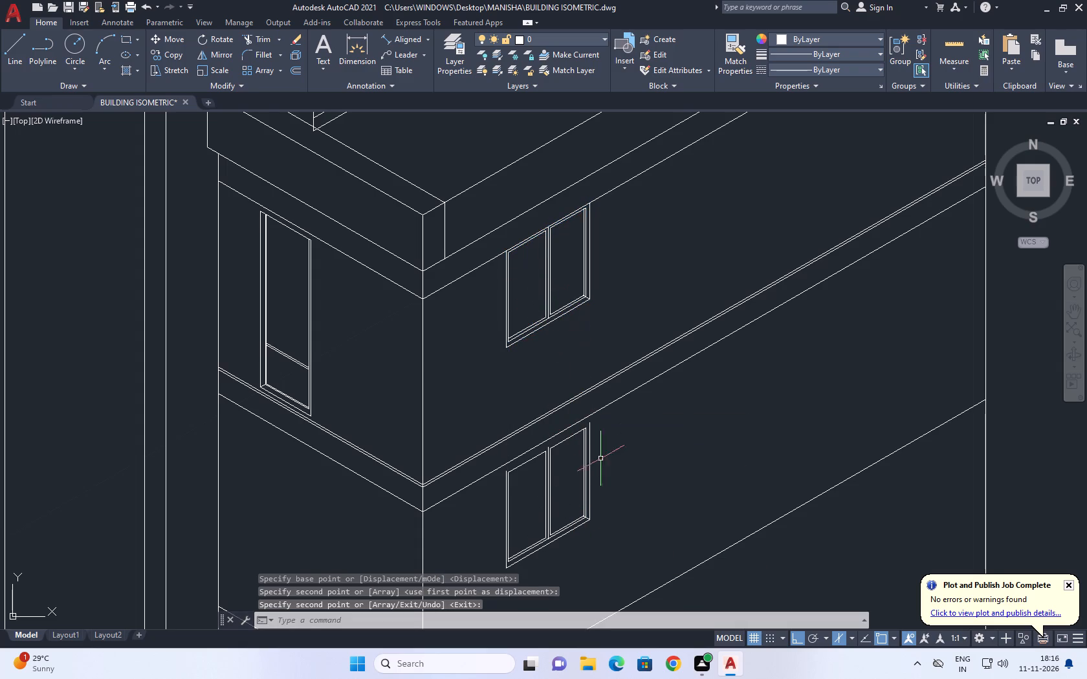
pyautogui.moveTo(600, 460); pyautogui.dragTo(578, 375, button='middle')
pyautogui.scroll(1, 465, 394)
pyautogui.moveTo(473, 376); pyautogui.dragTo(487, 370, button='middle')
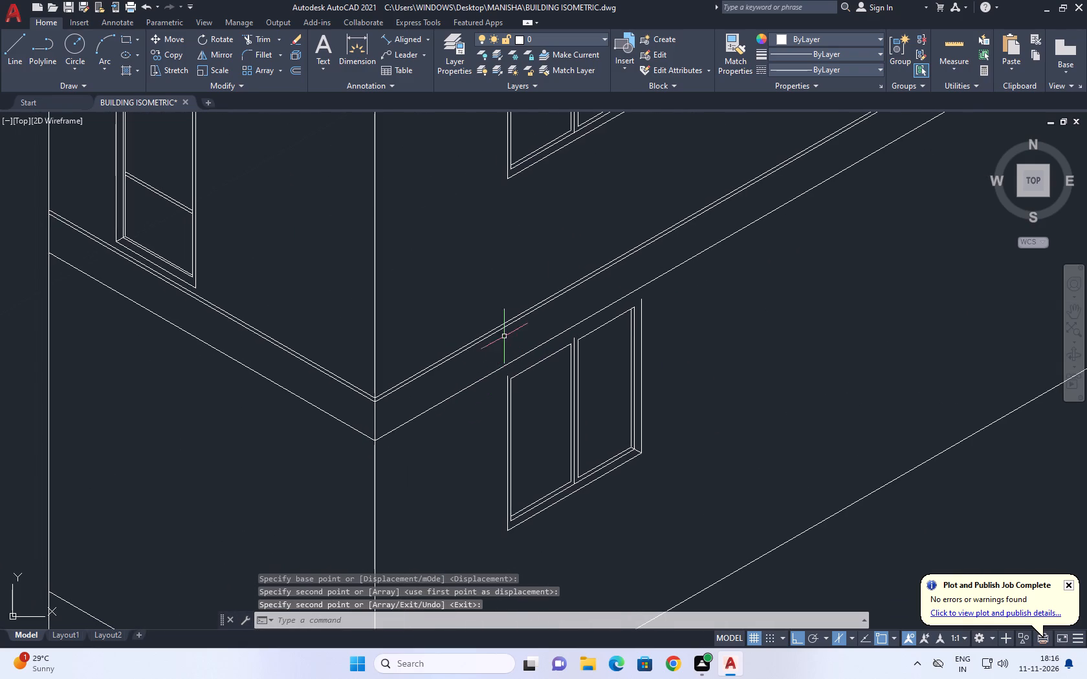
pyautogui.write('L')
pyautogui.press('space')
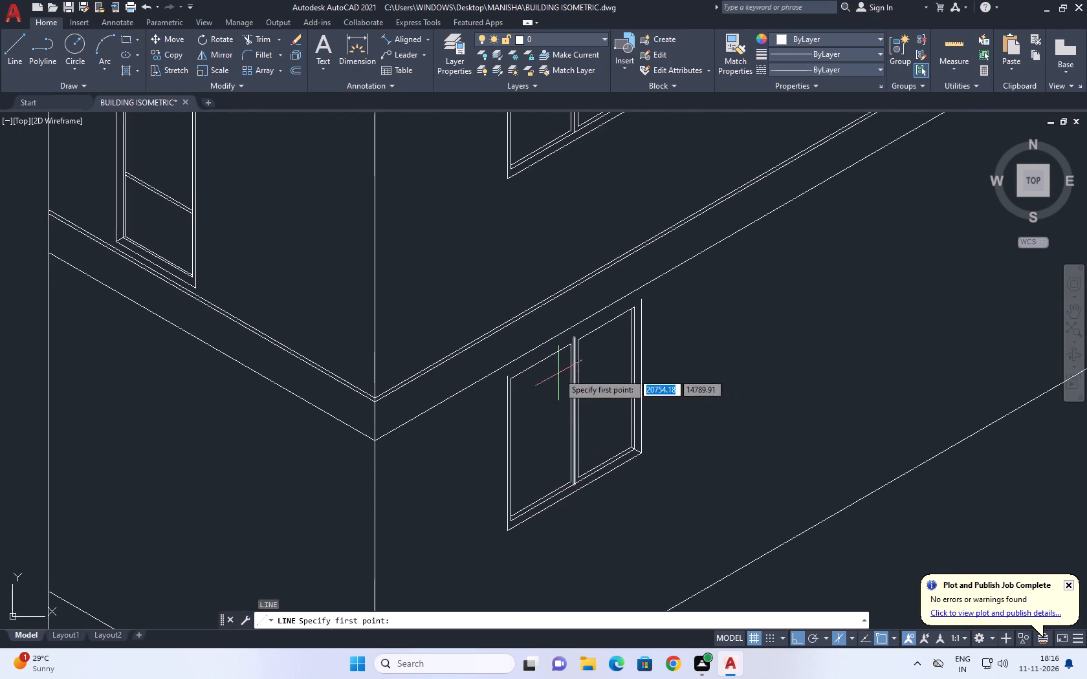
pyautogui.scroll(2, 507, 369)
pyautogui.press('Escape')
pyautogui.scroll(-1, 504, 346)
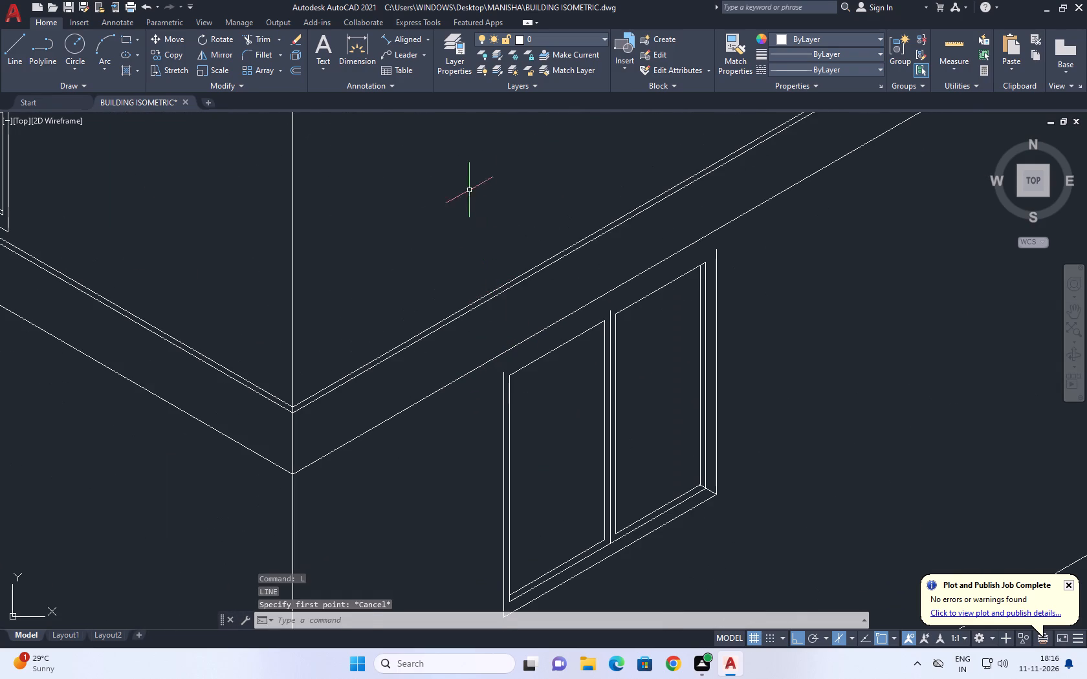
# Move the copied lower window vertically so its near outer upright's top end meets the floor band's lower line.
pyautogui.click(469, 190)
pyautogui.scroll(-2, 522, 242)
pyautogui.click(622, 441)
pyautogui.moveTo(556, 389); pyautogui.dragTo(584, 476, button='middle')
pyautogui.press('m')
pyautogui.press('space')
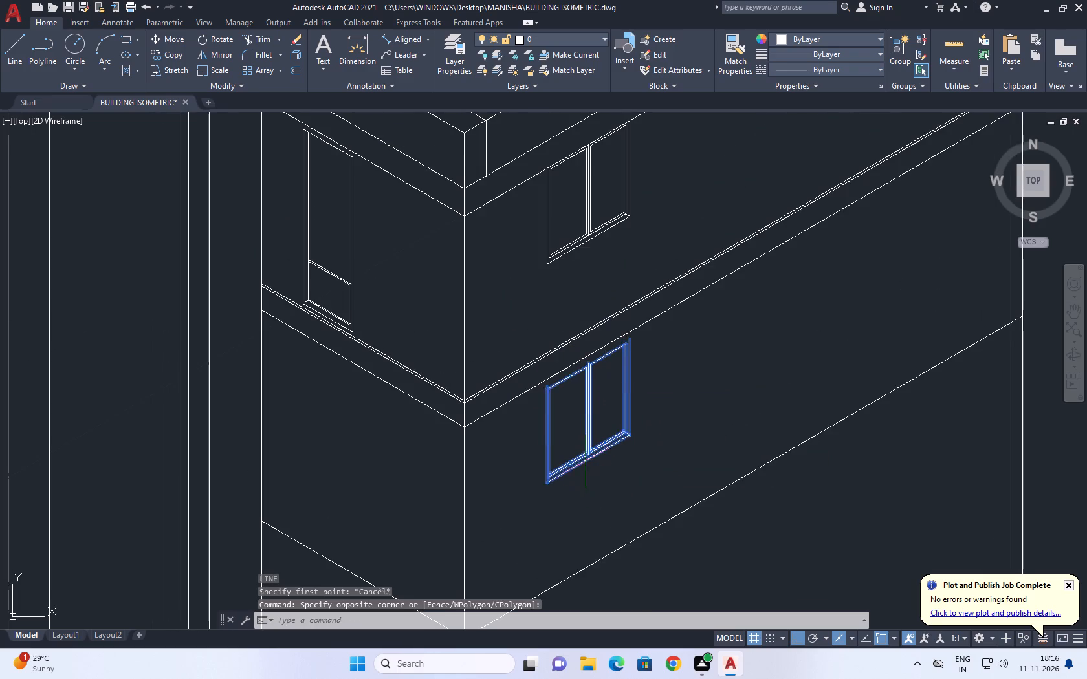
pyautogui.scroll(5, 548, 387)
pyautogui.moveTo(546, 399); pyautogui.dragTo(542, 390)
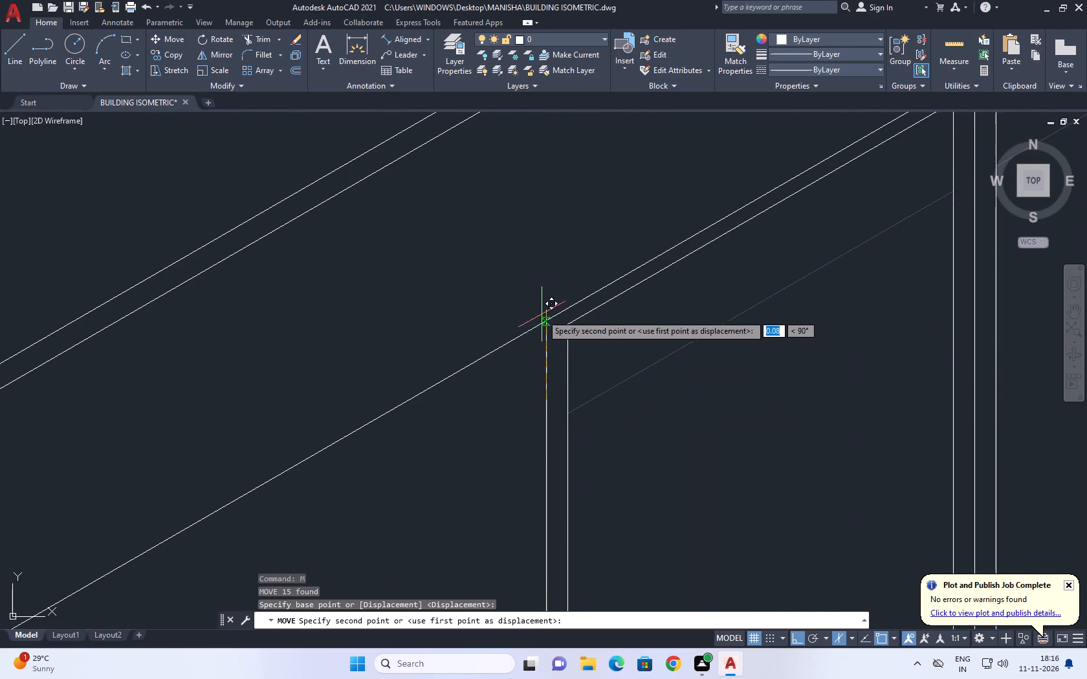
pyautogui.scroll(2, 544, 325)
pyautogui.click(549, 313)
pyautogui.scroll(-5, 523, 349)
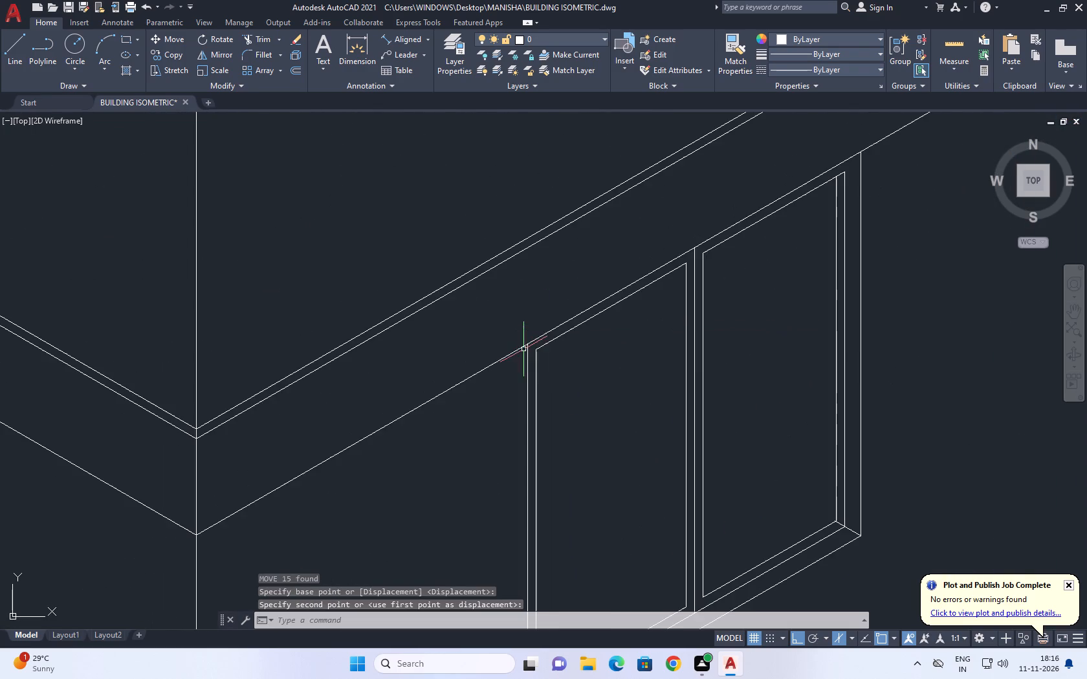
# Draw a line along the lower window's top edge from the near outer upright to the far outer upright.
pyautogui.moveTo(648, 304); pyautogui.dragTo(615, 355, button='middle')
pyautogui.write('L')
pyautogui.press('space')
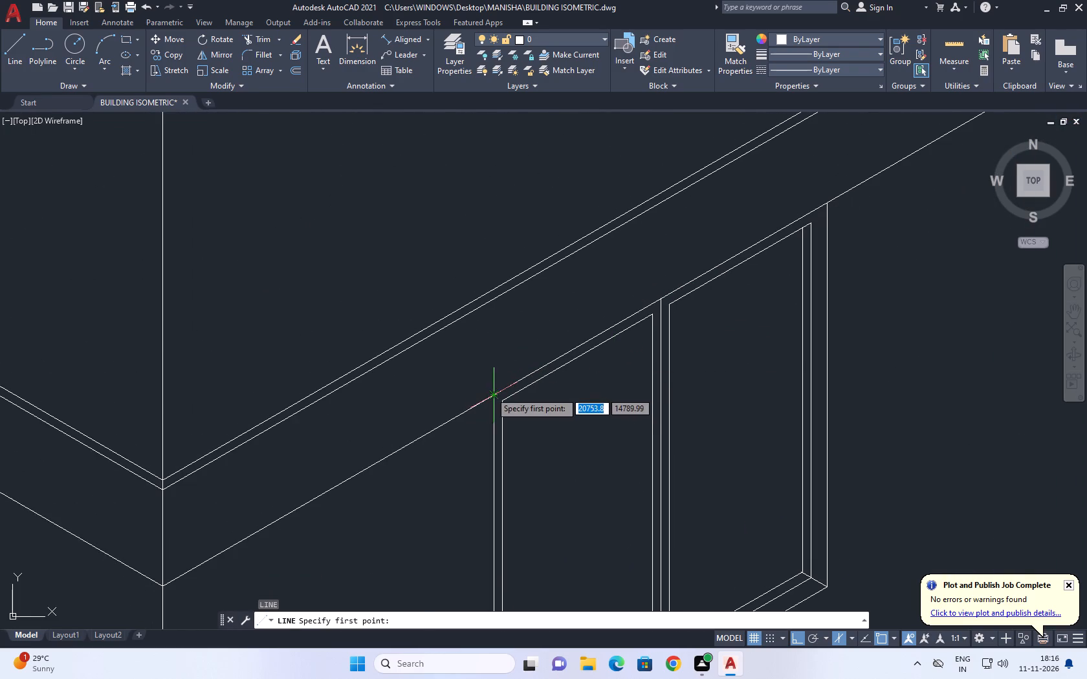
pyautogui.click(492, 394)
pyautogui.click(827, 206)
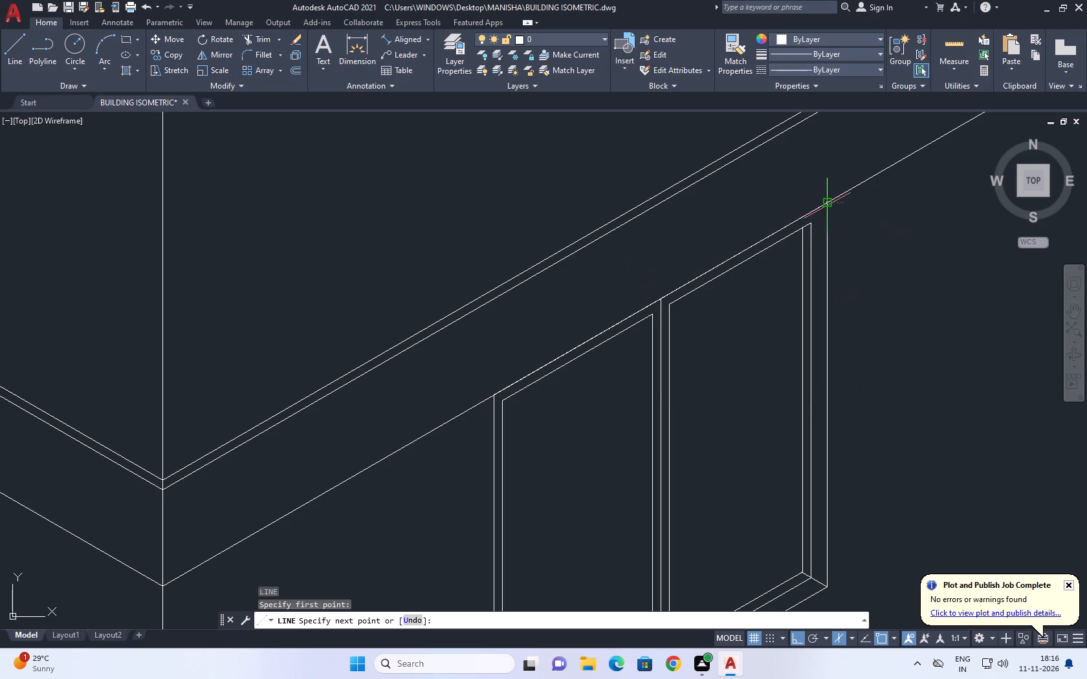
pyautogui.scroll(-4, 705, 293)
pyautogui.press('space')
# Draw a line along the upper window's top edge from the near outer upright to the far outer upright.
pyautogui.moveTo(761, 245); pyautogui.dragTo(739, 350, button='middle')
pyautogui.press('space')
pyautogui.scroll(4, 655, 283)
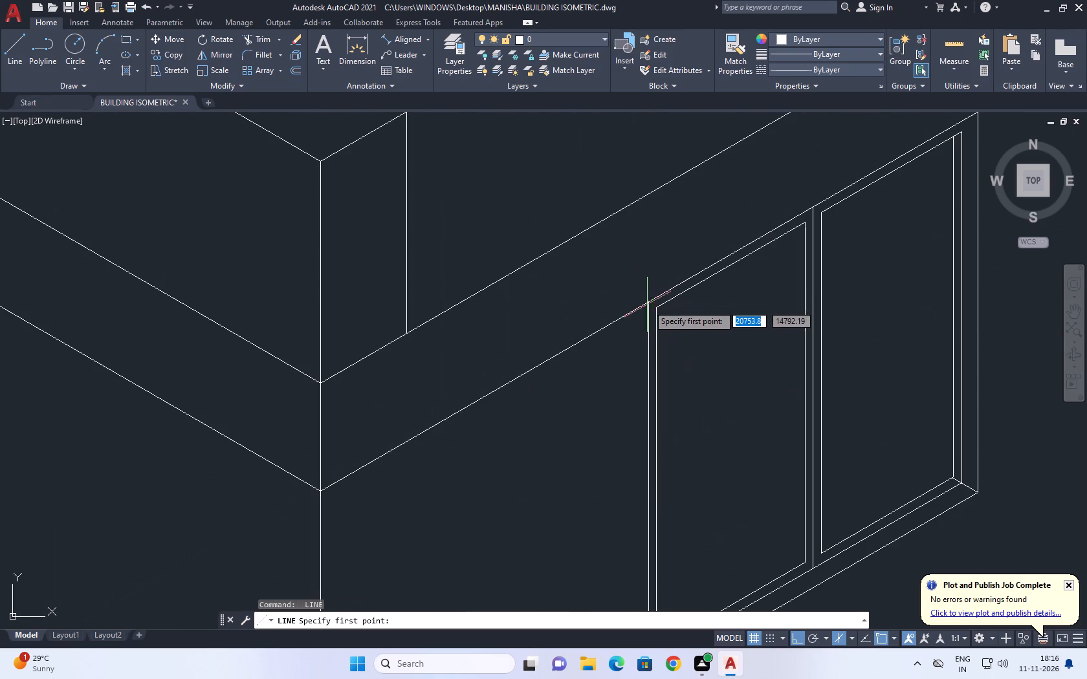
pyautogui.moveTo(649, 299); pyautogui.dragTo(653, 293)
pyautogui.moveTo(895, 173); pyautogui.dragTo(686, 331, button='middle')
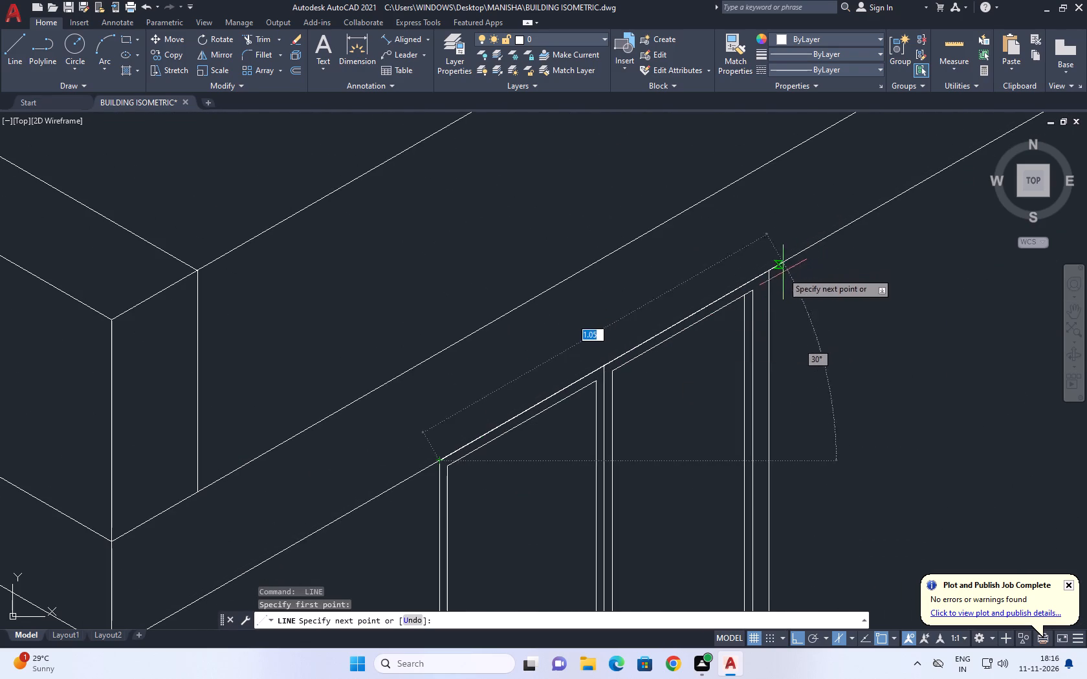
pyautogui.moveTo(767, 272); pyautogui.dragTo(762, 274)
pyautogui.scroll(-4, 669, 258)
pyautogui.press('space')
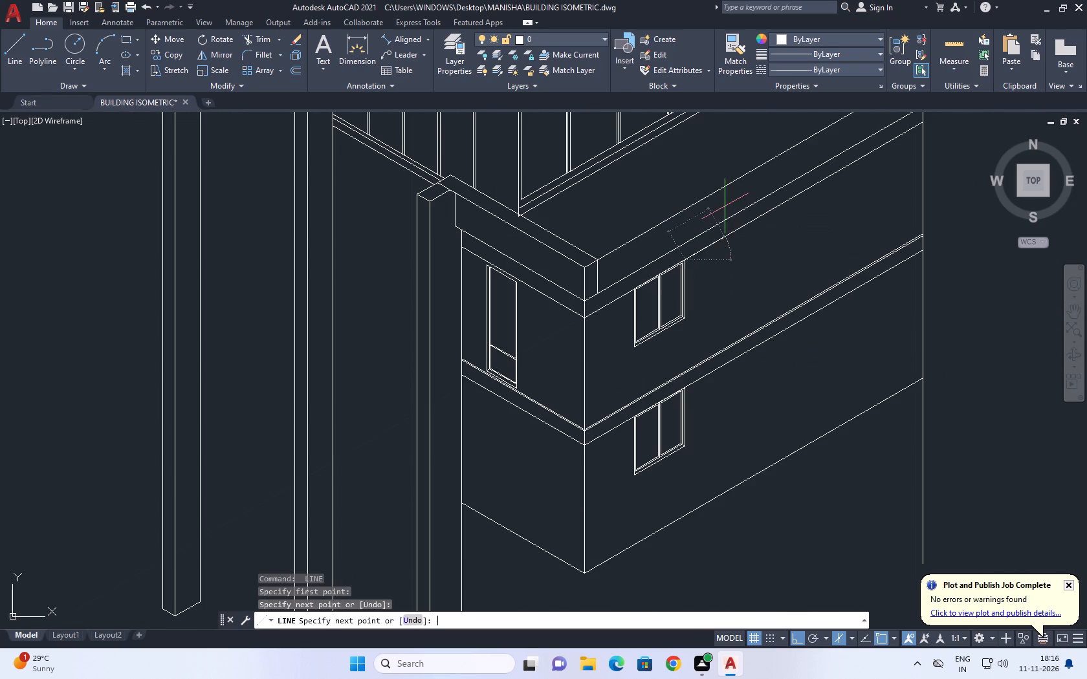
# Copy the tall framed opening on the short wall down one storey, from the upper band's lower corner to the floor band's lower corner.
pyautogui.moveTo(513, 369); pyautogui.dragTo(675, 331, button='middle')
pyautogui.scroll(1, 656, 202)
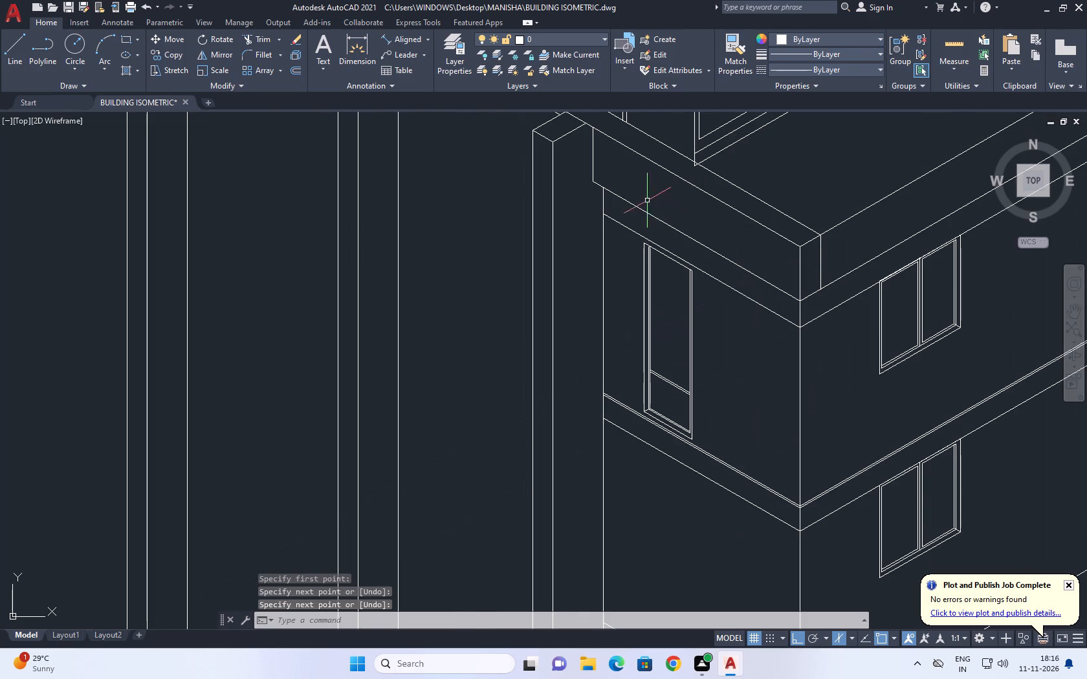
pyautogui.click(630, 186)
pyautogui.click(716, 463)
pyautogui.moveTo(717, 436); pyautogui.dragTo(730, 402, button='middle')
pyautogui.write('CO')
pyautogui.press('space')
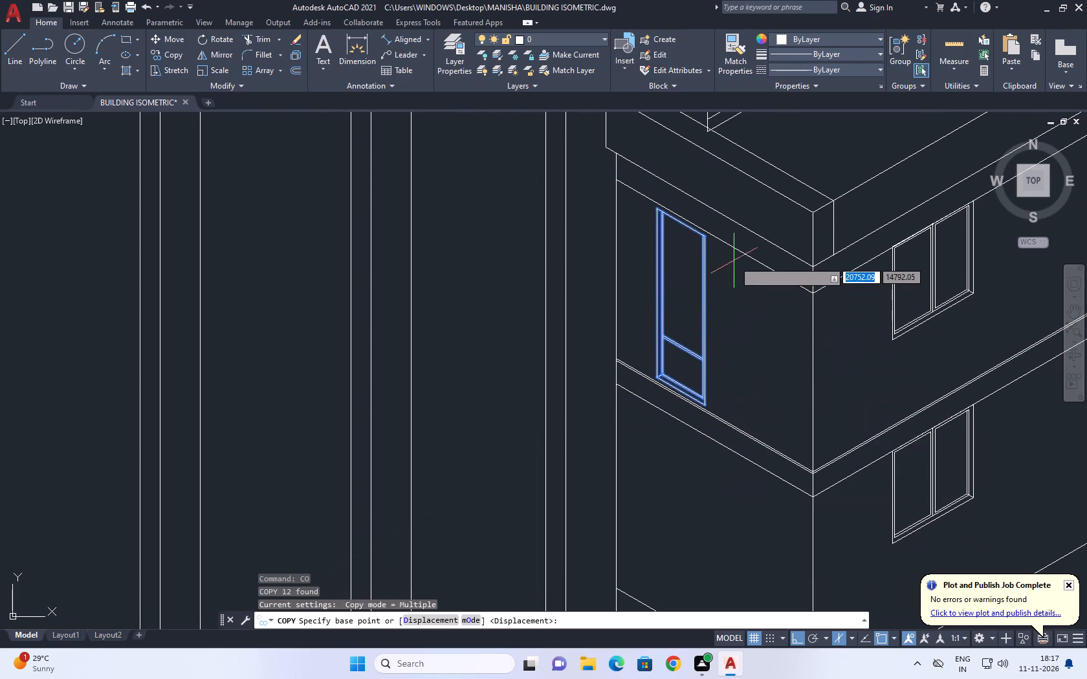
pyautogui.click(813, 290)
pyautogui.scroll(-2, 789, 241)
pyautogui.scroll(1, 802, 356)
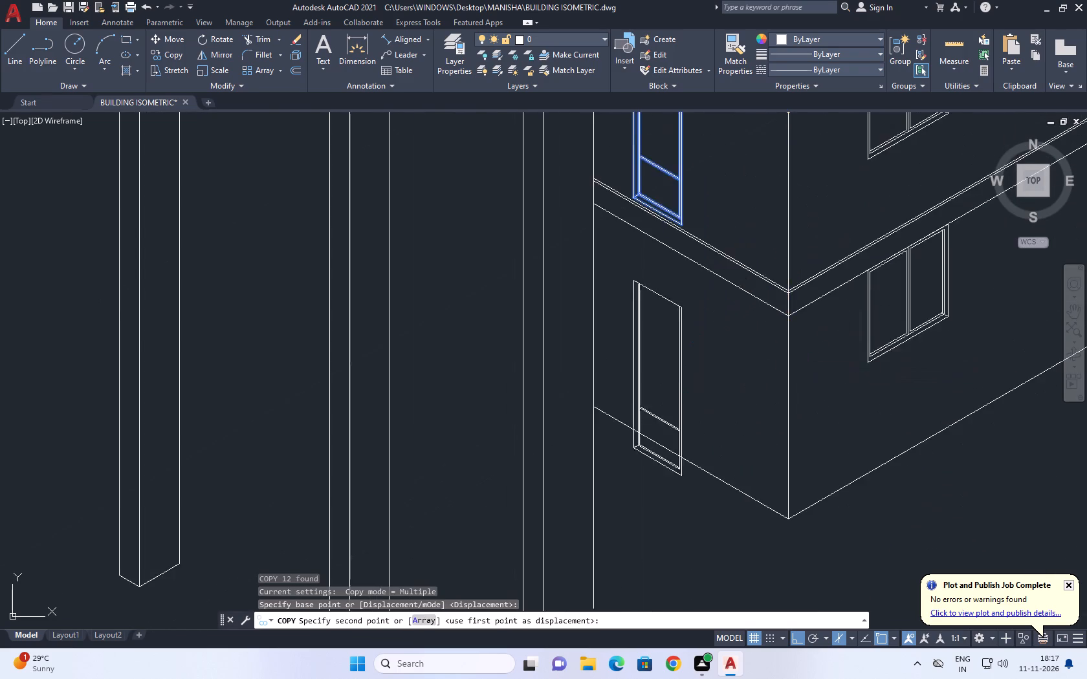
pyautogui.scroll(2, 802, 356)
pyautogui.click(784, 313)
pyautogui.press('space')
pyautogui.scroll(-2, 578, 348)
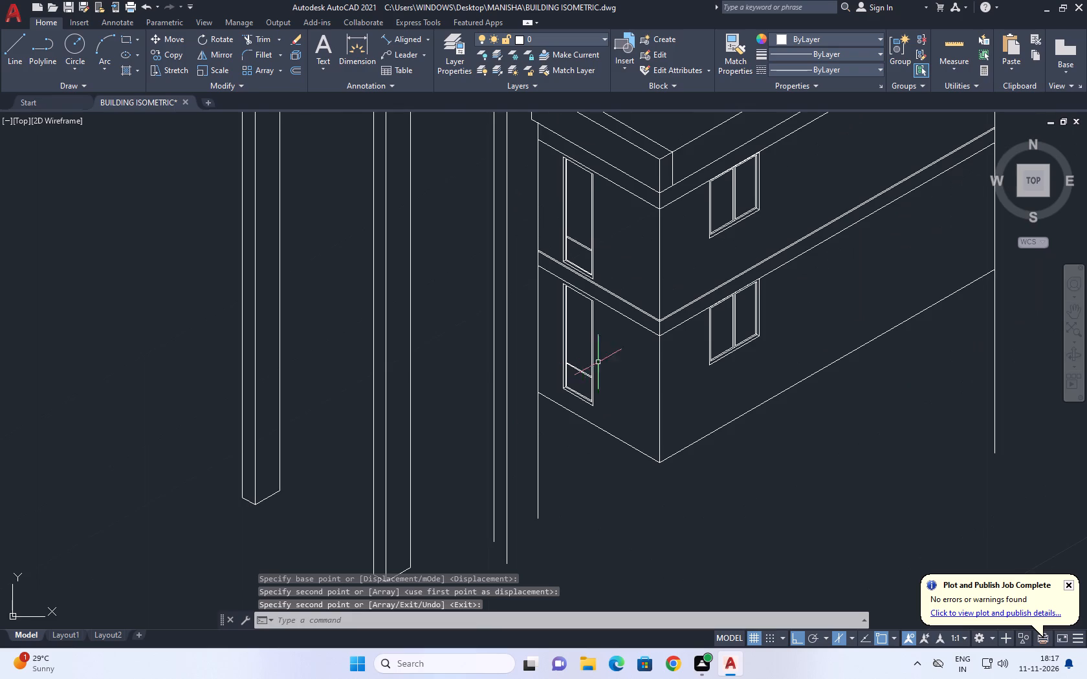
# Copy the short wall's base line 0.25 straight up from the building's bottom corner.
pyautogui.moveTo(611, 377); pyautogui.dragTo(528, 334, button='middle')
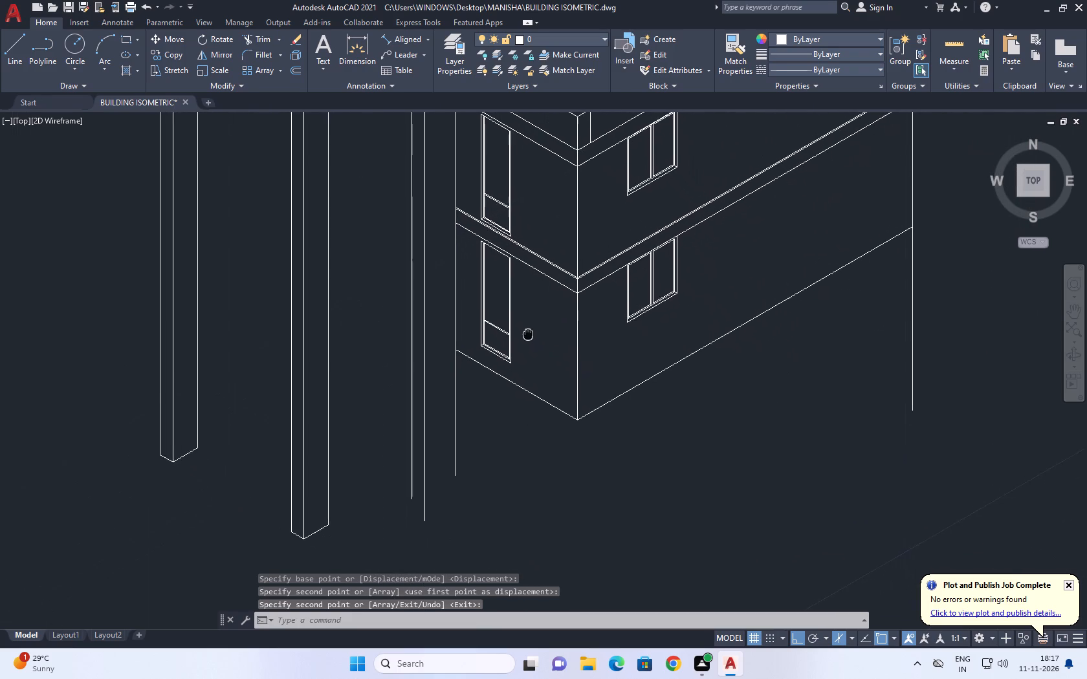
pyautogui.moveTo(528, 334); pyautogui.dragTo(524, 330, button='middle')
pyautogui.click(560, 409)
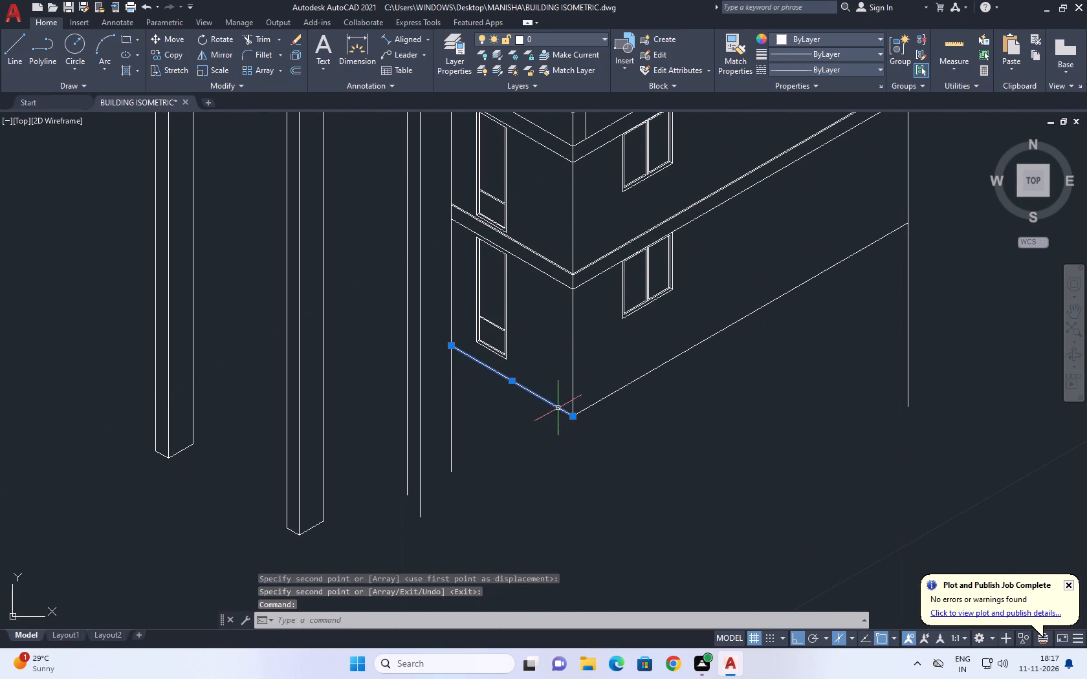
pyautogui.moveTo(547, 397); pyautogui.dragTo(554, 421, button='middle')
pyautogui.write('CO')
pyautogui.press('space')
pyautogui.scroll(2, 571, 426)
pyautogui.click(591, 465)
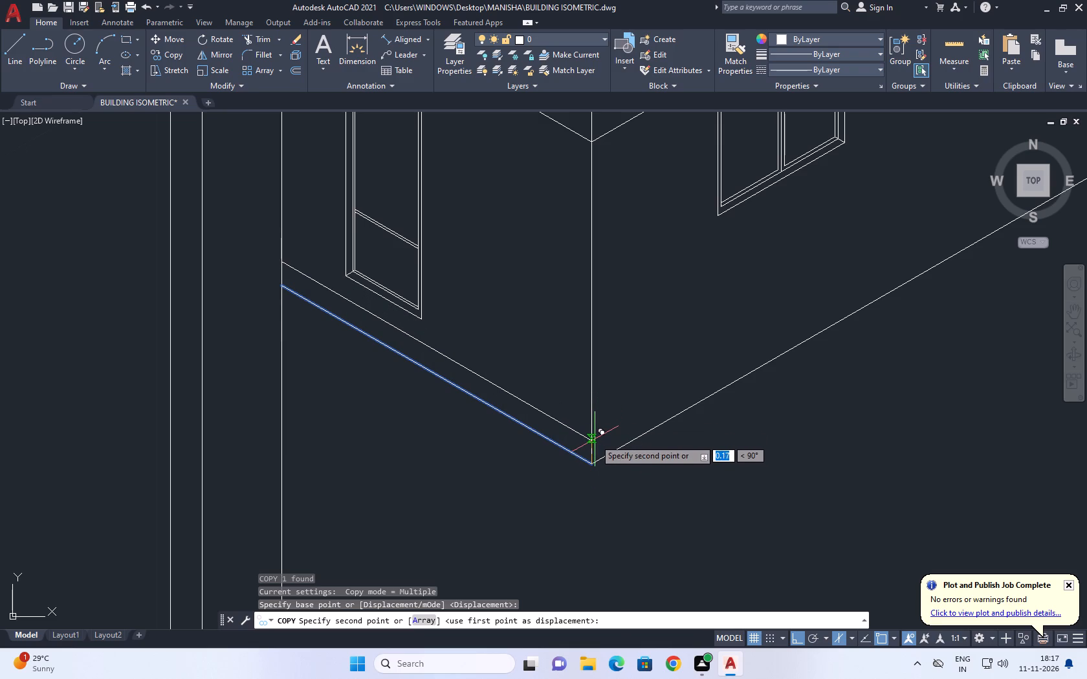
pyautogui.press('0')
pyautogui.press('.')
pyautogui.write('25')
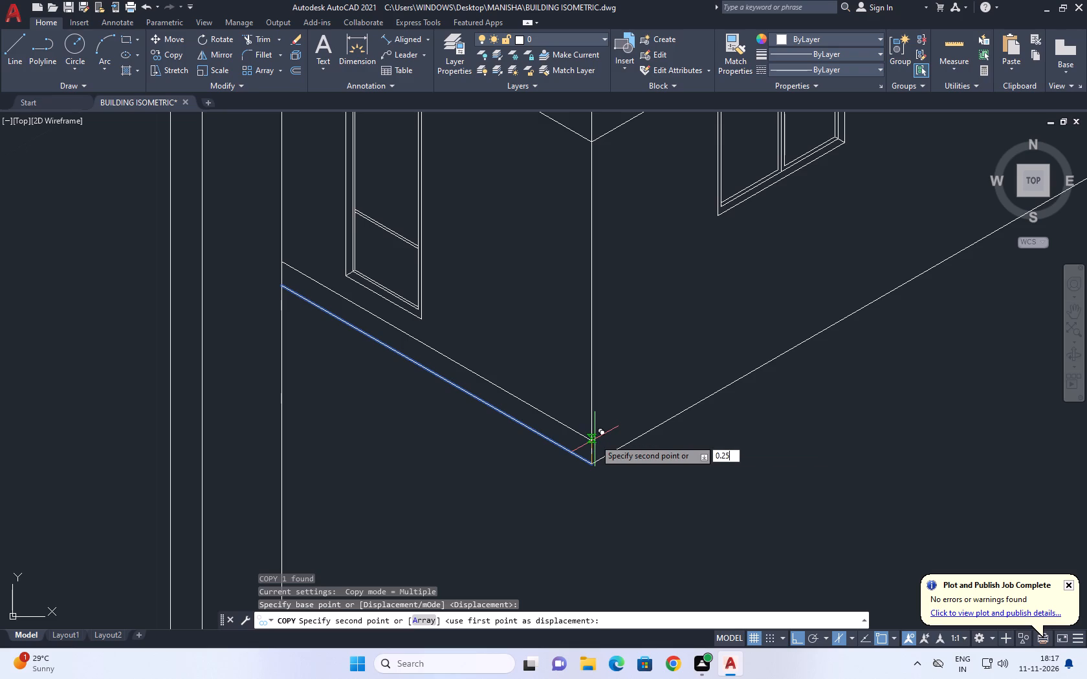
pyautogui.press('Return')
pyautogui.press('space')
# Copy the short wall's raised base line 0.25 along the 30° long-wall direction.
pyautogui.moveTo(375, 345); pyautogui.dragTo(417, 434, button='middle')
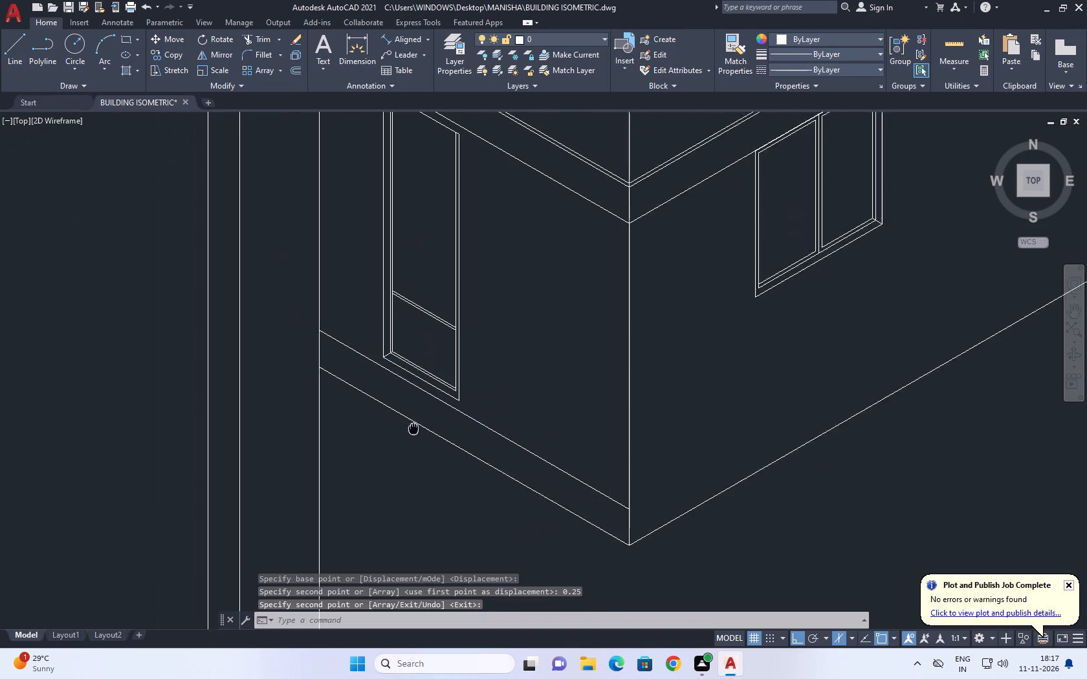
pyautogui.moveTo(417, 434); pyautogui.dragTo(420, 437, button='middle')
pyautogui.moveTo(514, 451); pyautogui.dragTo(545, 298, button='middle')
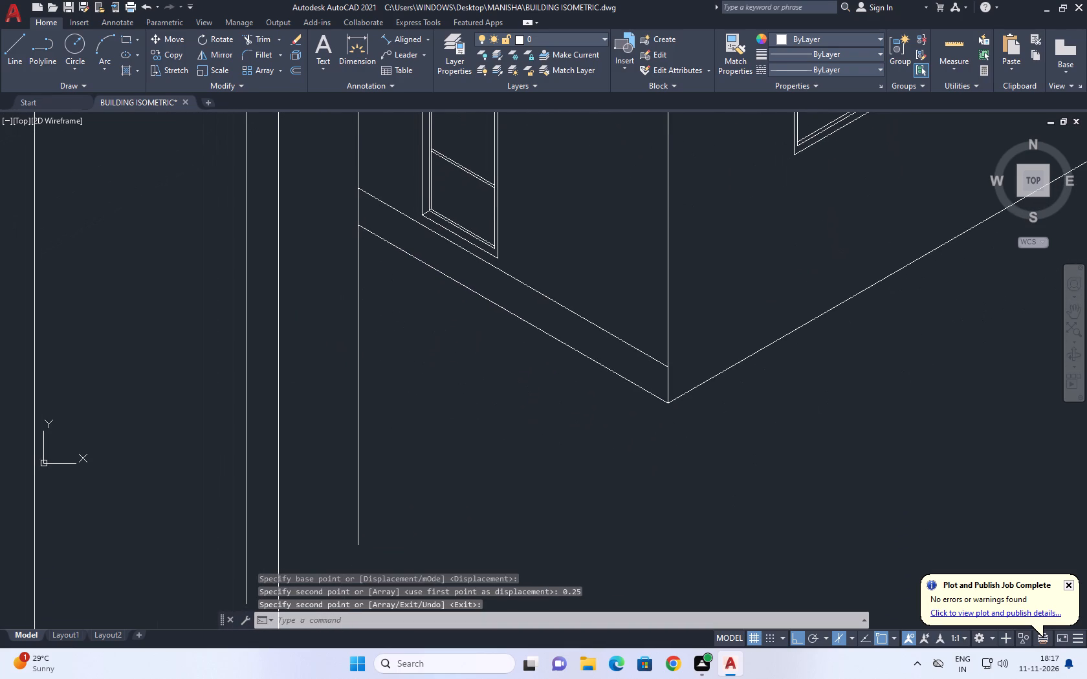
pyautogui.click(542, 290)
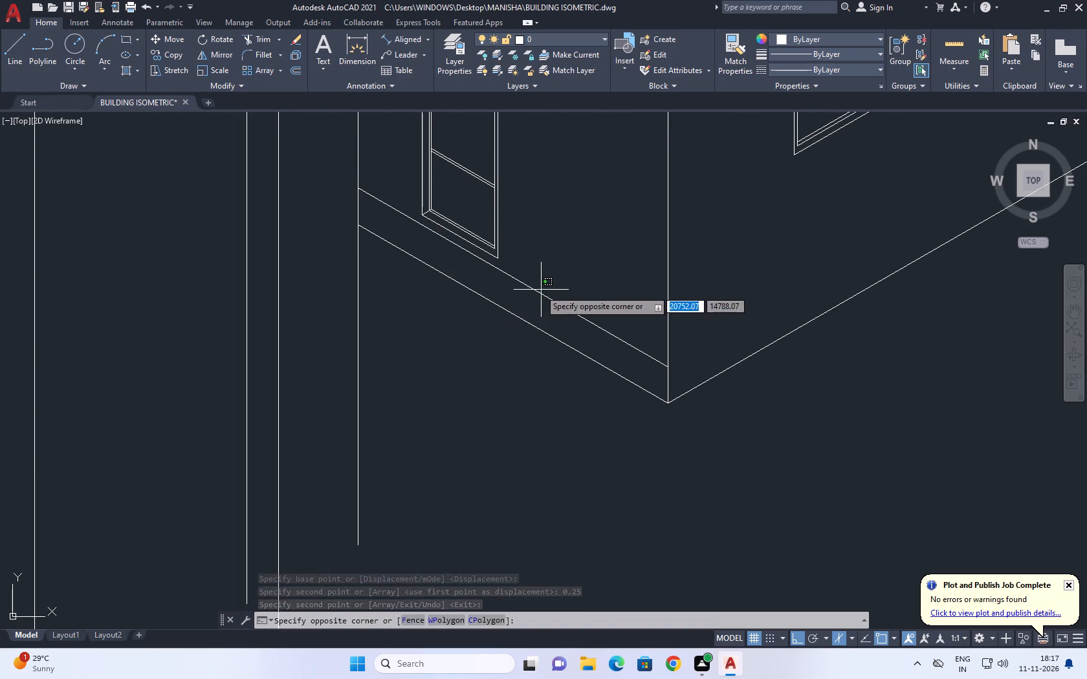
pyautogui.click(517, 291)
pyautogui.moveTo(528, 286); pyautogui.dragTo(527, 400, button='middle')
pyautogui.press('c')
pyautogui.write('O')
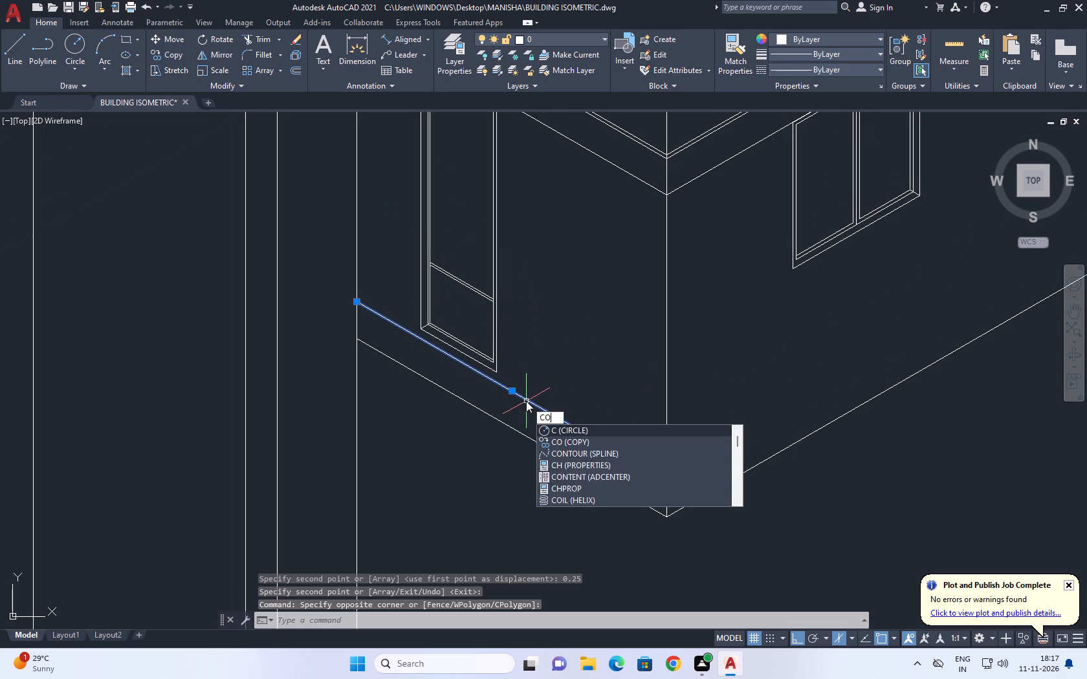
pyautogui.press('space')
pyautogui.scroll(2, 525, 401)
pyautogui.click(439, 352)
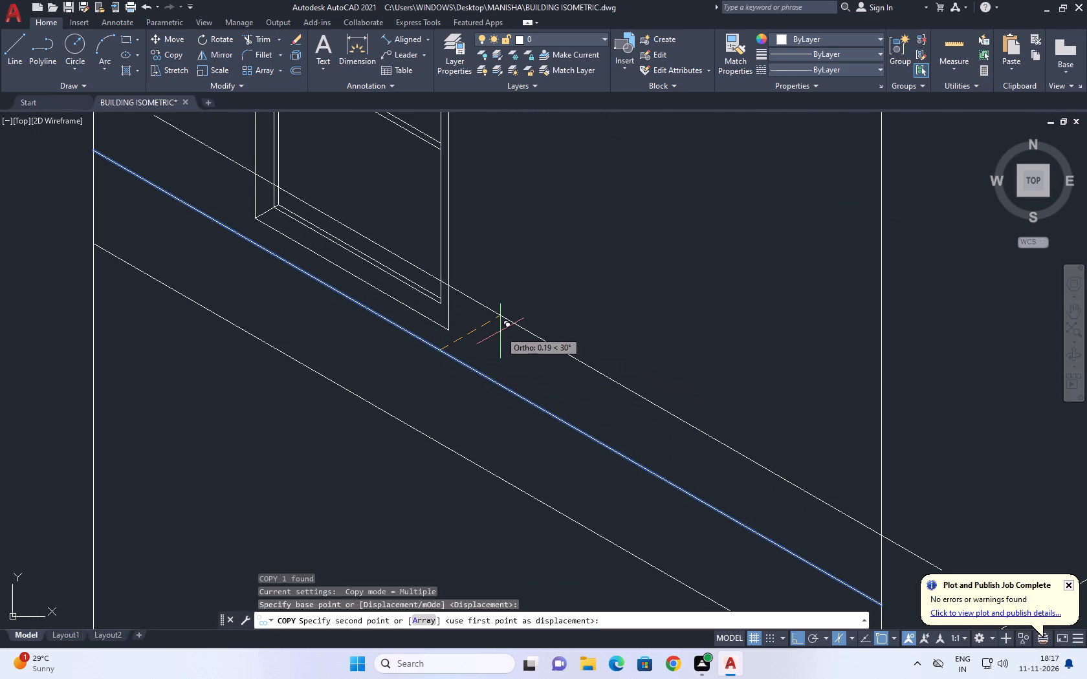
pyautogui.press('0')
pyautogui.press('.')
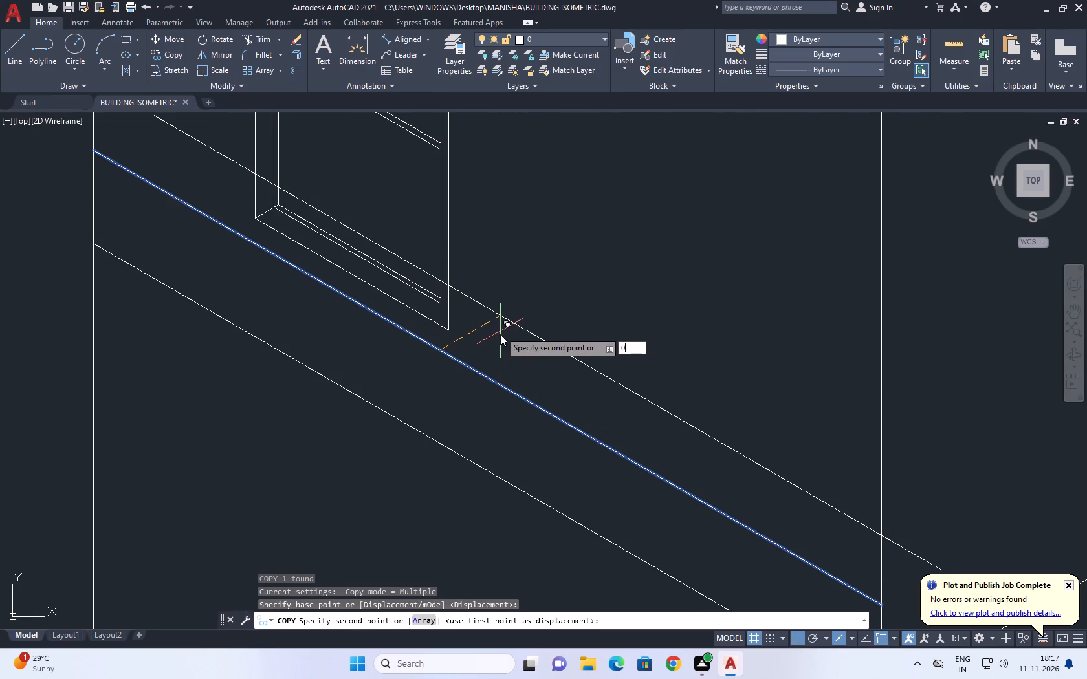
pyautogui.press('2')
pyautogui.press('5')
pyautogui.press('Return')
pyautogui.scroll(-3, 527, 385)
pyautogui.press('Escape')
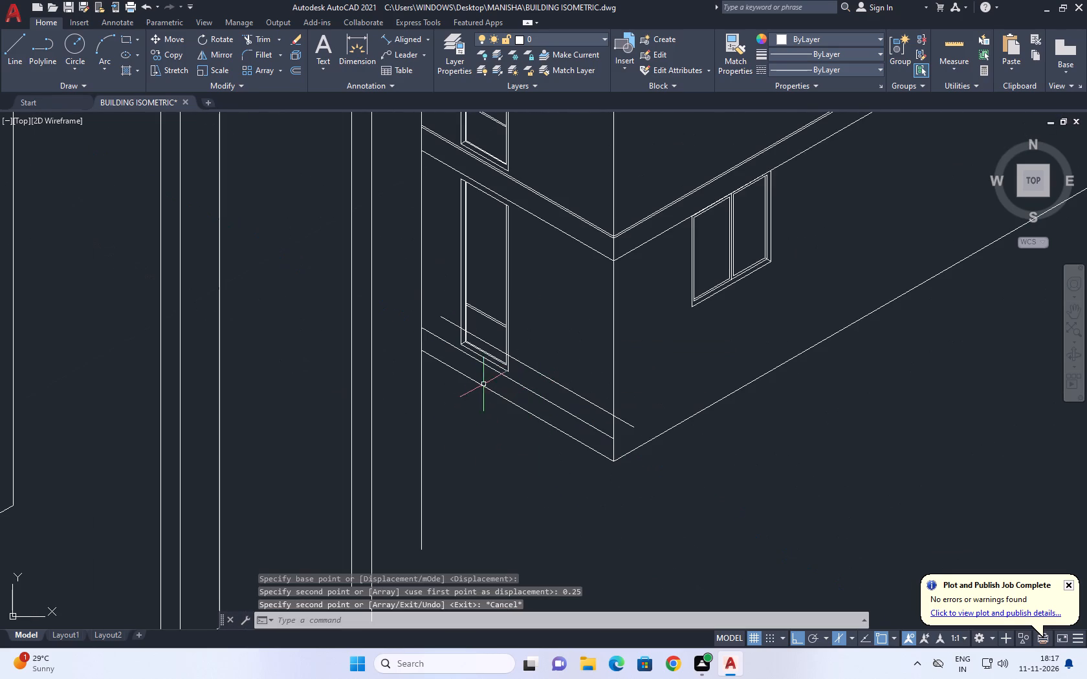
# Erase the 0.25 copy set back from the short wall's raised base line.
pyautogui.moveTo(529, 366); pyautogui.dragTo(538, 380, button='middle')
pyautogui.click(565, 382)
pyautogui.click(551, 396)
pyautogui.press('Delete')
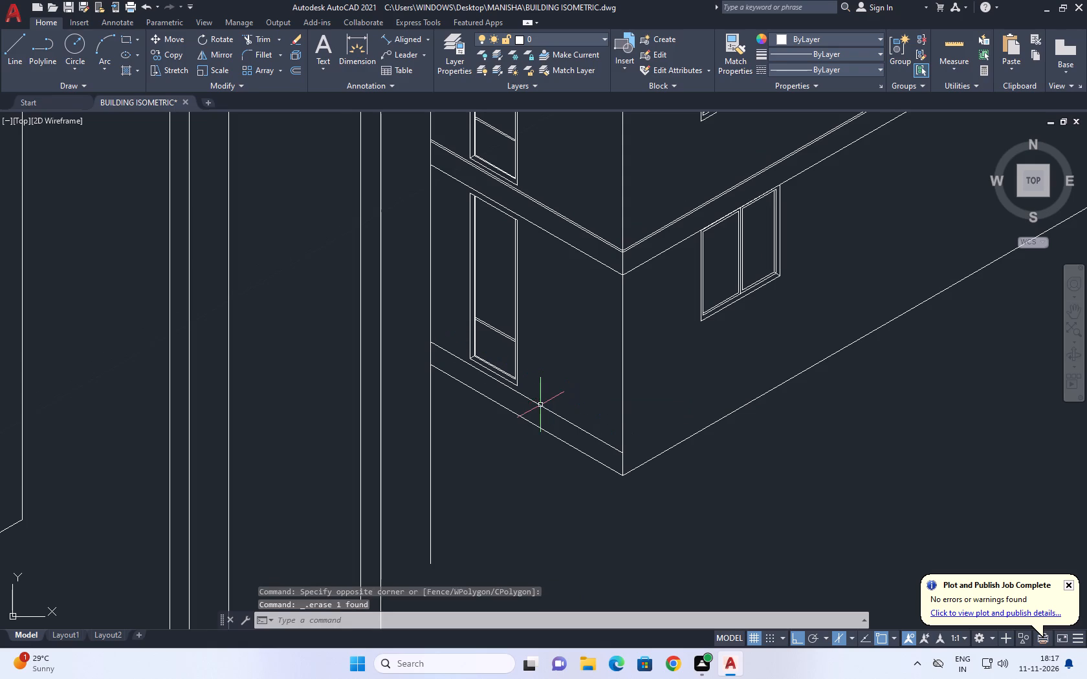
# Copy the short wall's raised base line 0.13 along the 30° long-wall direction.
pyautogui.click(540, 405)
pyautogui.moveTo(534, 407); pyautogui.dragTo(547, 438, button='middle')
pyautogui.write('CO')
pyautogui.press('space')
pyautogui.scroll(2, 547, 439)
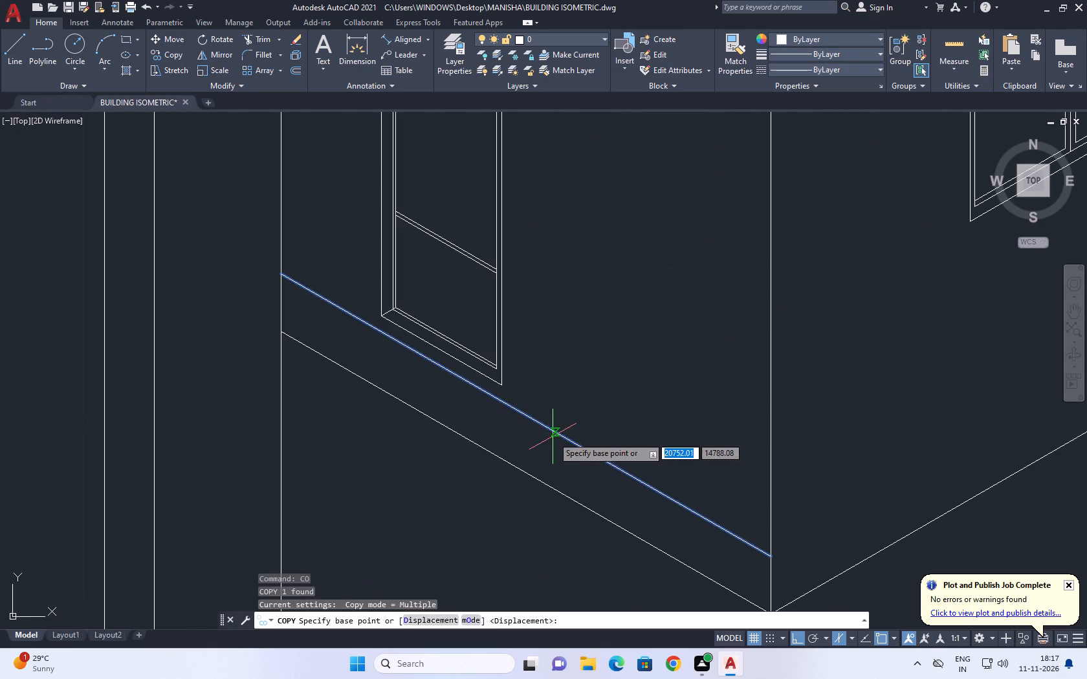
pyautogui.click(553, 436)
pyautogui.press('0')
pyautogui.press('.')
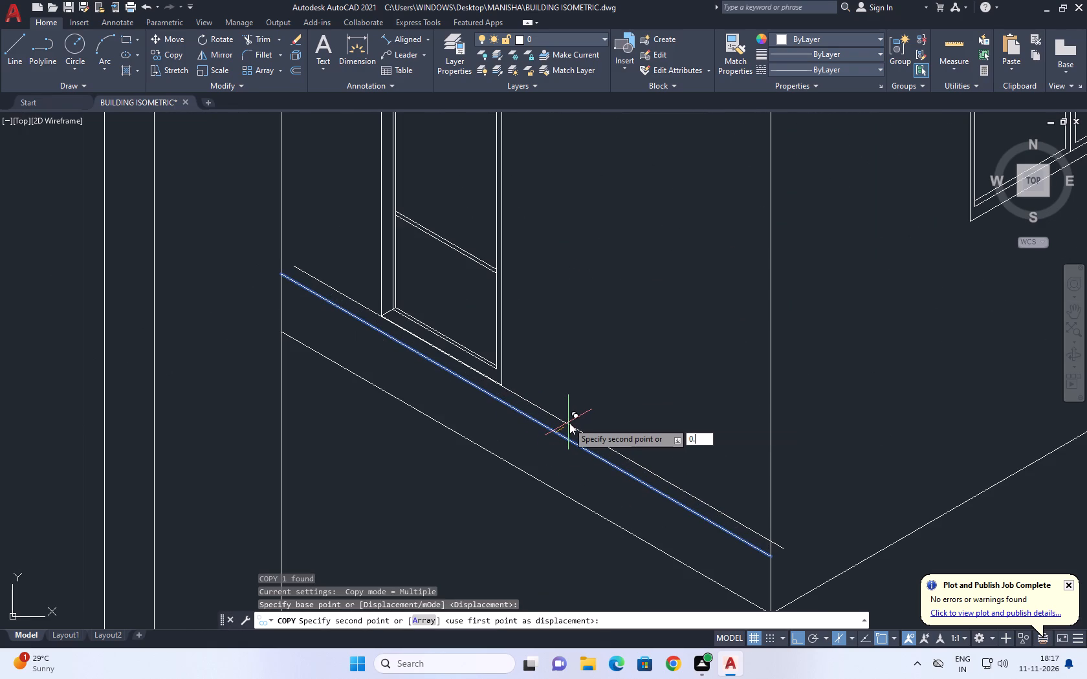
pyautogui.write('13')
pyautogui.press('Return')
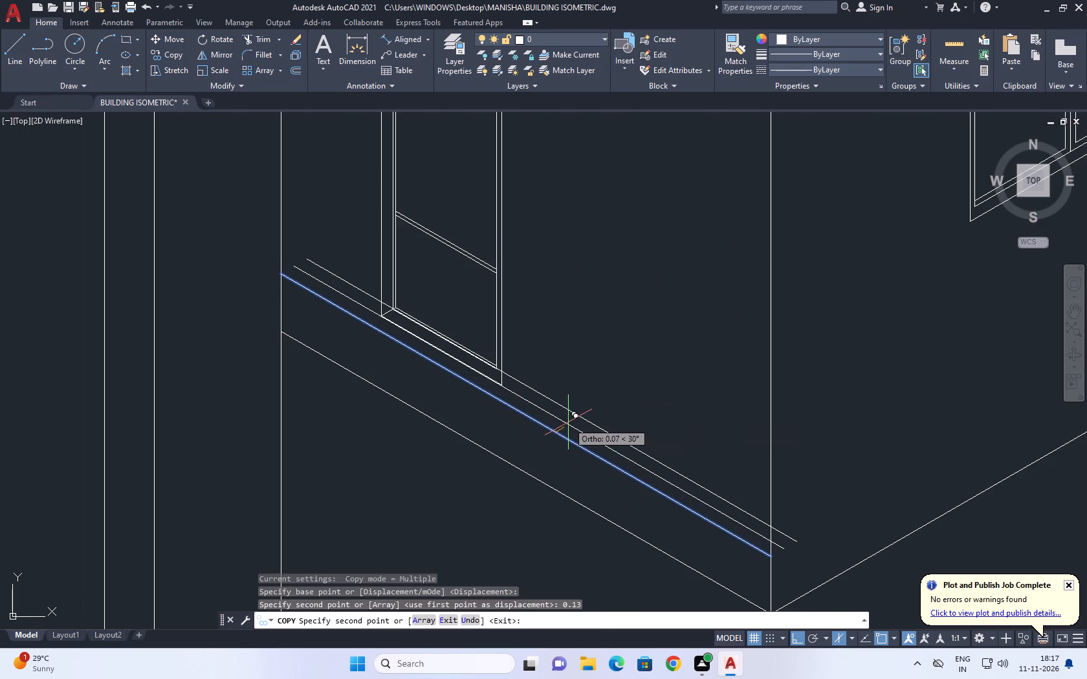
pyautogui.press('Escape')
# Erase the line raised 0.25 above the short wall's base line.
pyautogui.click(333, 305)
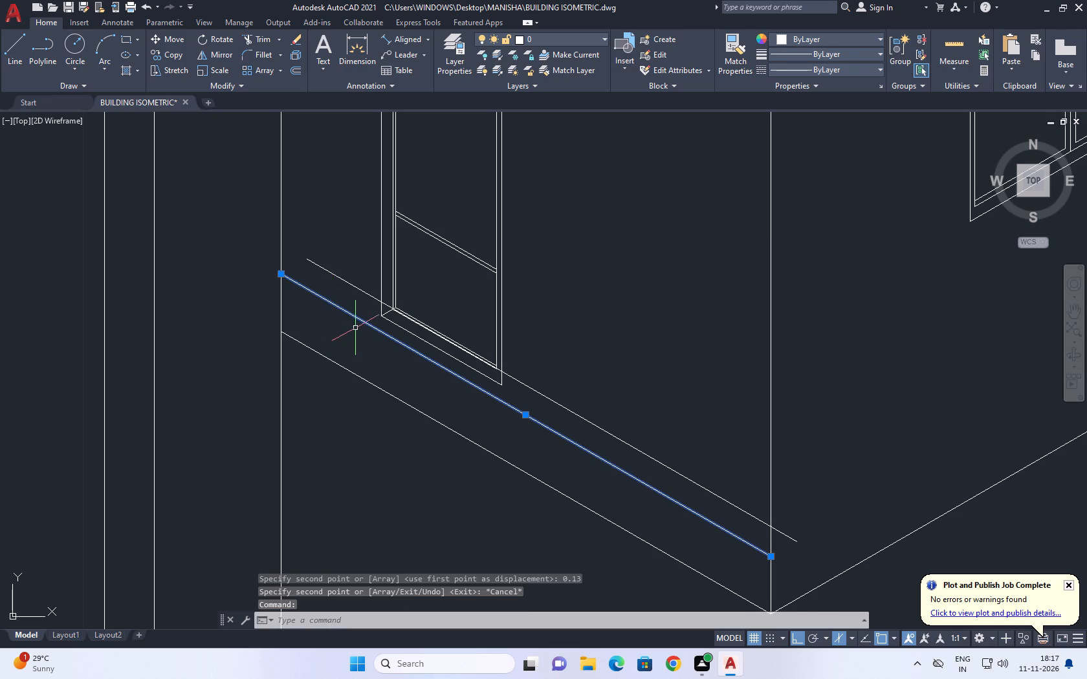
pyautogui.press('Delete')
# Copy the short wall's base line 0.13 straight up.
pyautogui.click(426, 412)
pyautogui.click(393, 430)
pyautogui.write('CO')
pyautogui.press('space')
pyautogui.click(437, 414)
pyautogui.write('0.13')
pyautogui.press('Return')
pyautogui.press('space')
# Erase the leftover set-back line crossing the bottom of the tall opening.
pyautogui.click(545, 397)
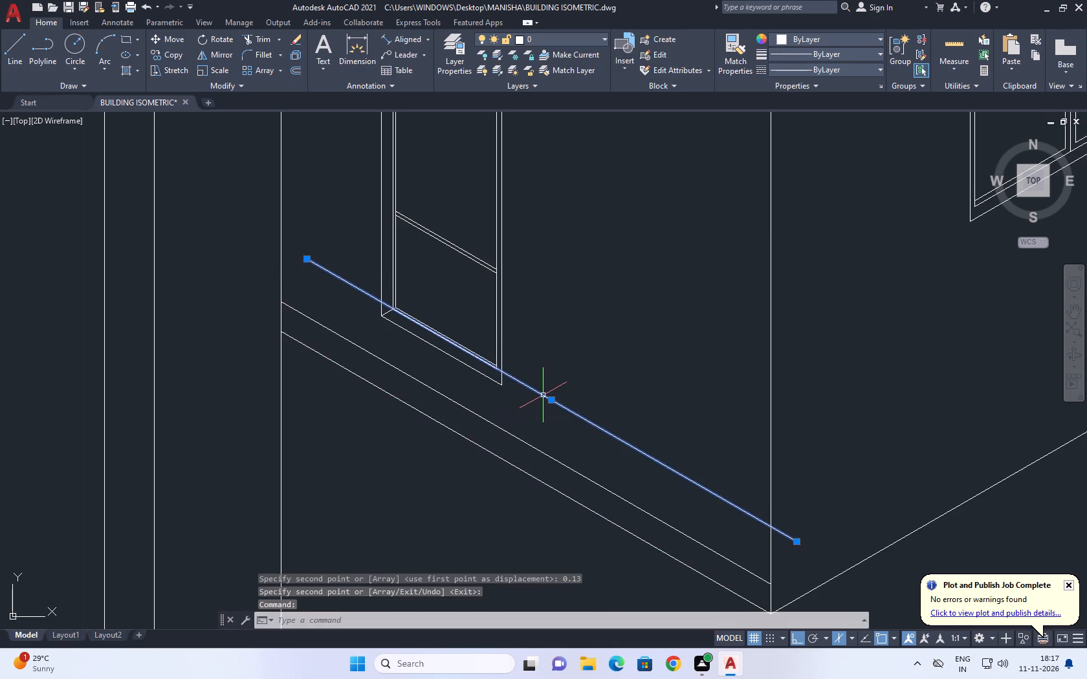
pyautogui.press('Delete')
# Copy the line 0.13 above the short wall's base another 0.13 along the 30° long-wall direction.
pyautogui.click(533, 439)
pyautogui.click(507, 449)
pyautogui.press('c')
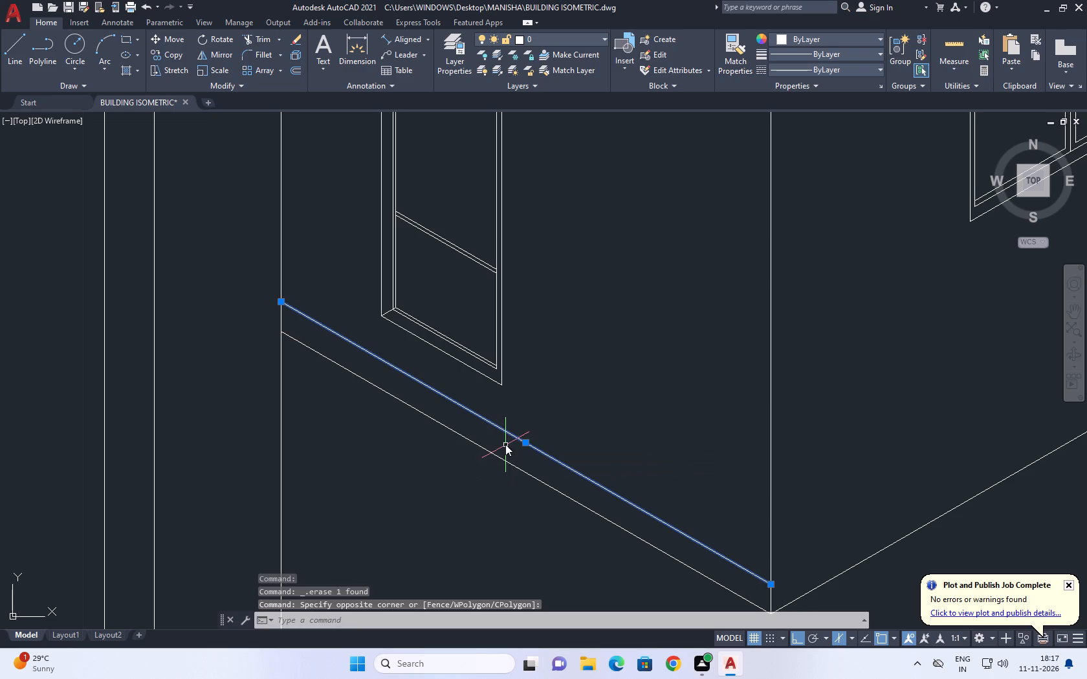
pyautogui.press('o')
pyautogui.press('space')
pyautogui.click(525, 440)
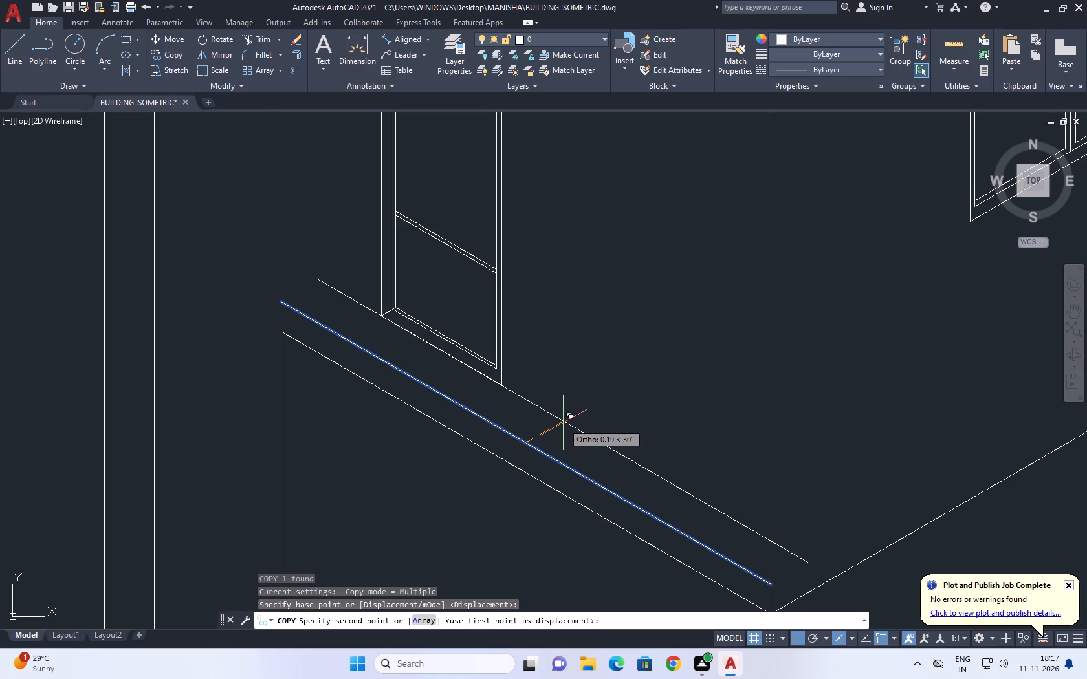
pyautogui.press('0')
pyautogui.press('.')
pyautogui.press('1')
pyautogui.press('3')
pyautogui.press('Return')
pyautogui.press('Escape')
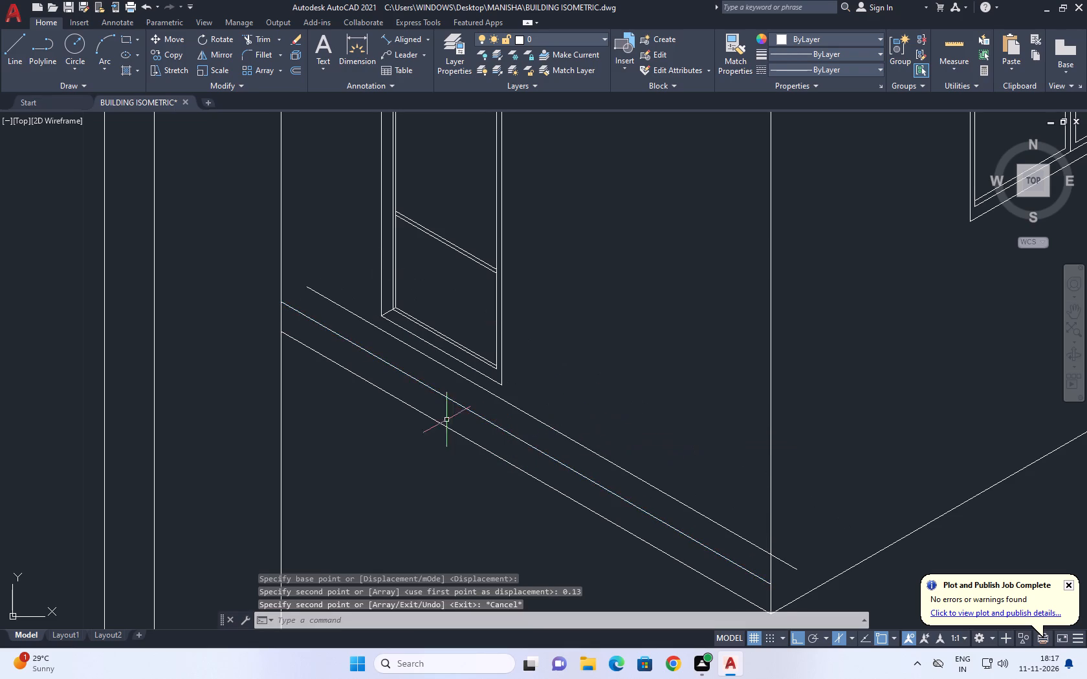
# Draw a short line joining the far ends of the raised line and its set-back copy at the outer wall edge.
pyautogui.moveTo(429, 415); pyautogui.dragTo(479, 393, button='middle')
pyautogui.moveTo(574, 354); pyautogui.dragTo(526, 365, button='middle')
pyautogui.press('l')
pyautogui.press('space')
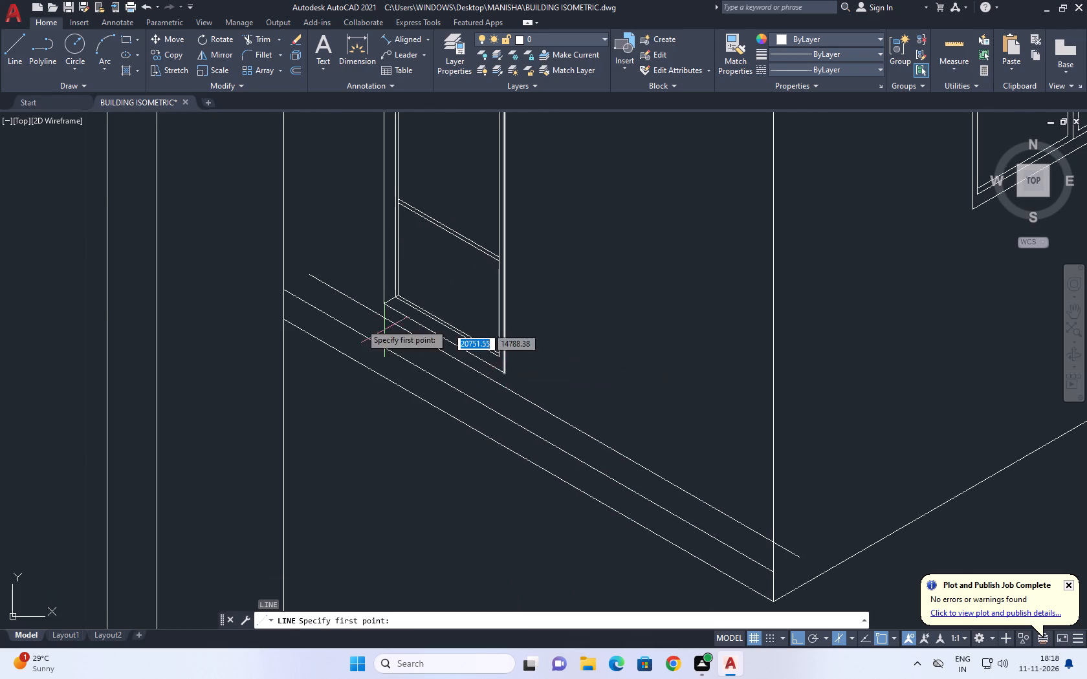
pyautogui.moveTo(334, 312); pyautogui.dragTo(363, 360, button='middle')
pyautogui.scroll(-1, 294, 378)
pyautogui.scroll(1, 339, 341)
pyautogui.scroll(1, 272, 367)
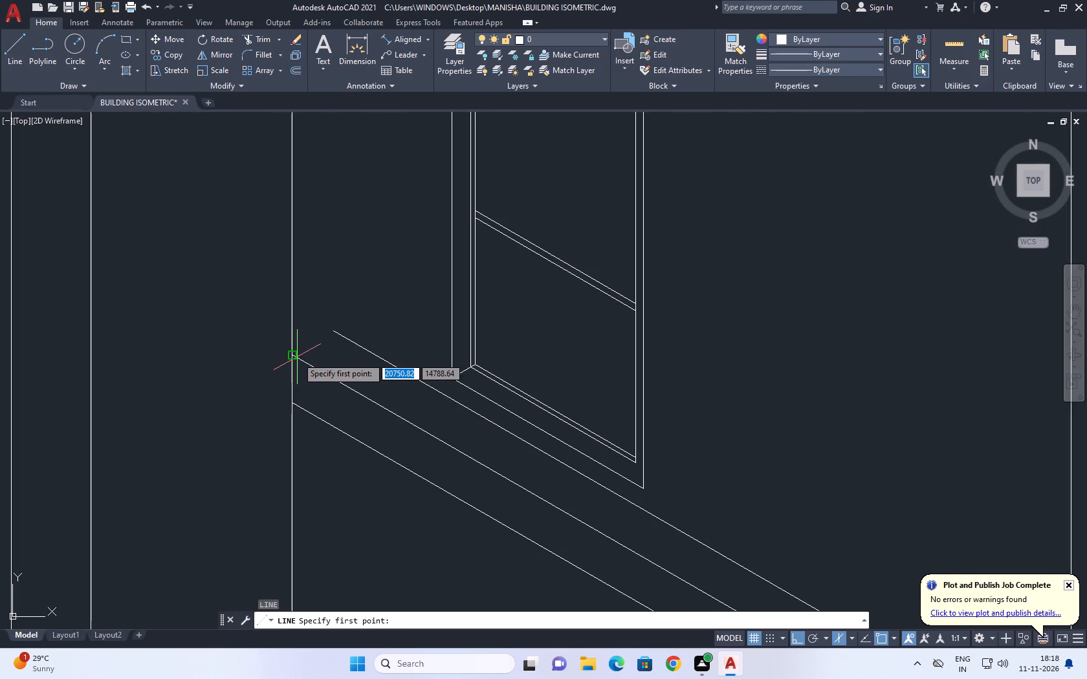
pyautogui.click(297, 357)
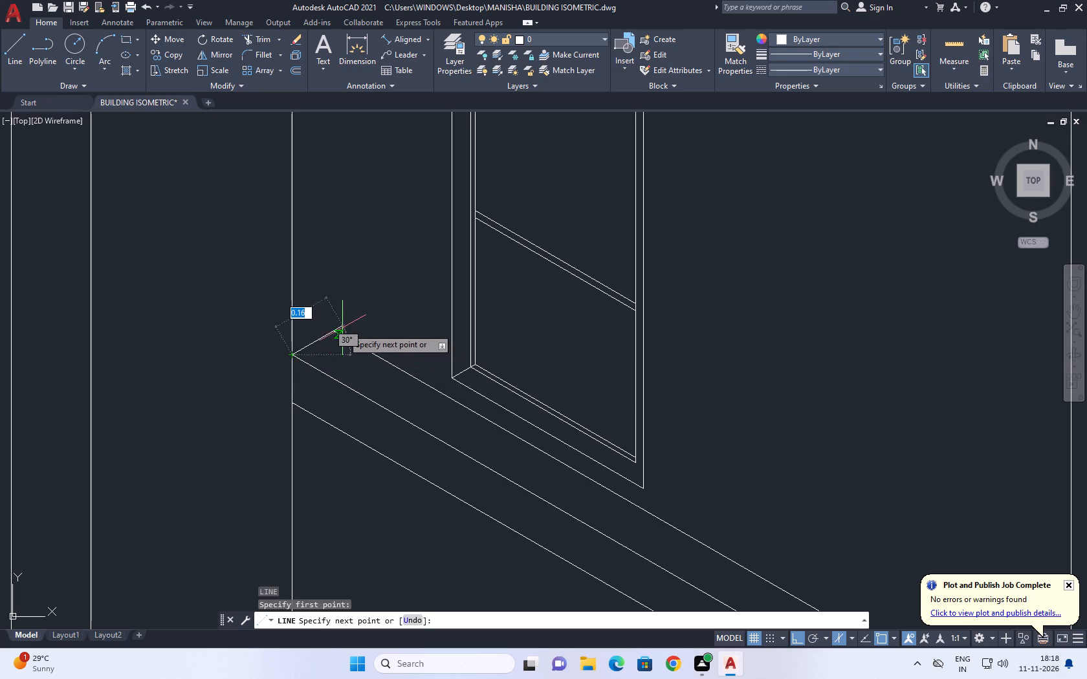
pyautogui.click(336, 328)
pyautogui.press('space')
pyautogui.scroll(-3, 378, 249)
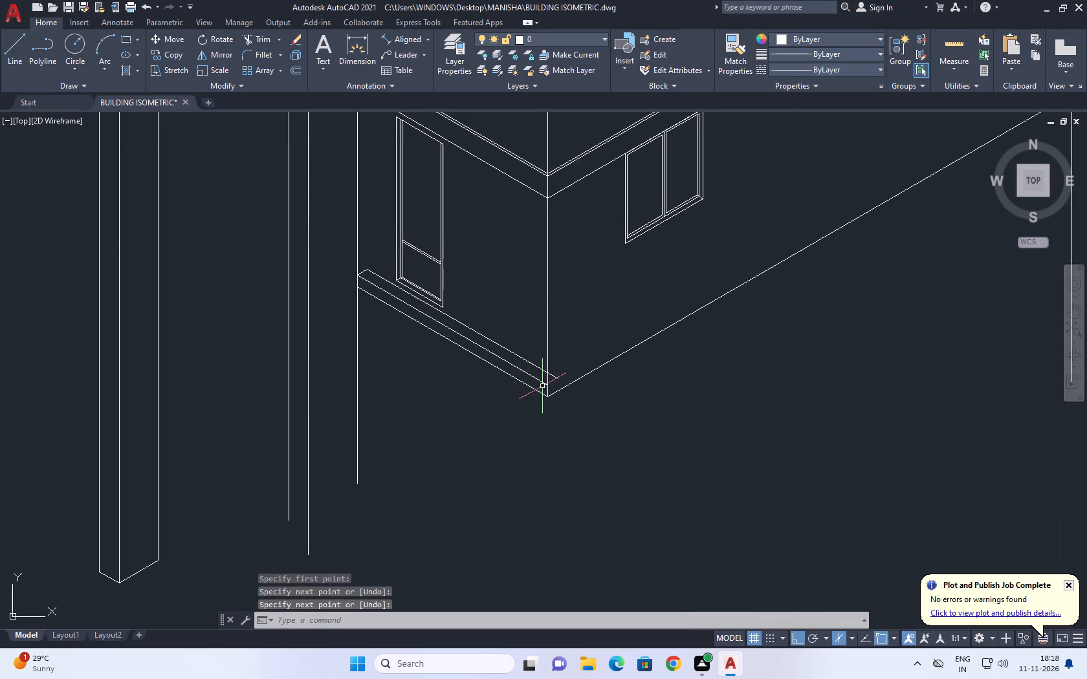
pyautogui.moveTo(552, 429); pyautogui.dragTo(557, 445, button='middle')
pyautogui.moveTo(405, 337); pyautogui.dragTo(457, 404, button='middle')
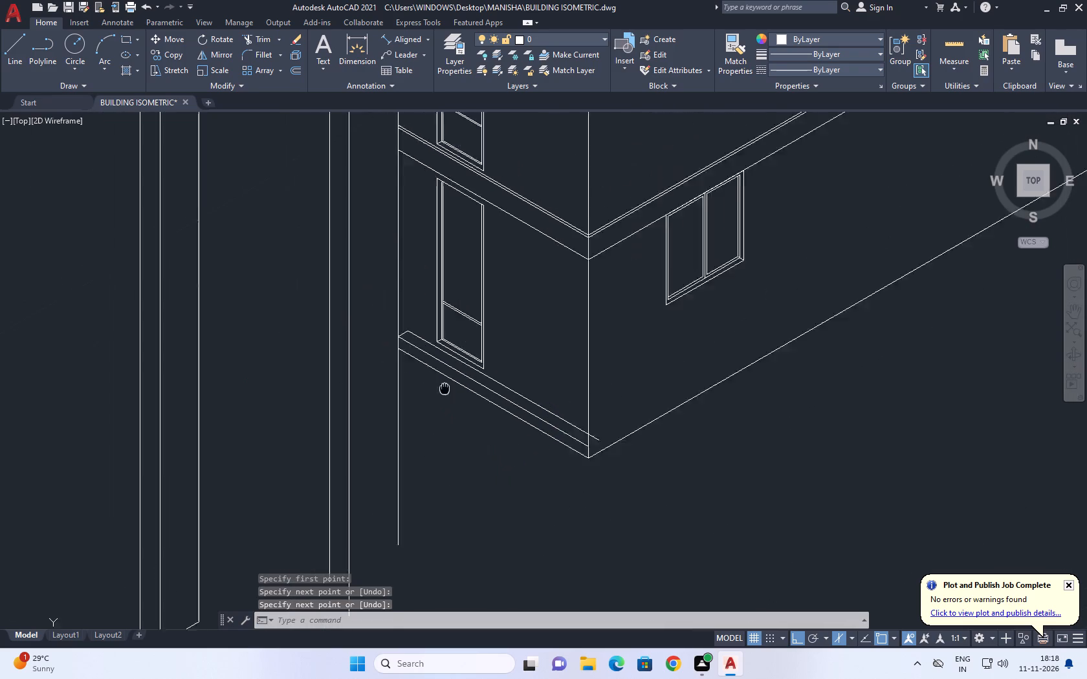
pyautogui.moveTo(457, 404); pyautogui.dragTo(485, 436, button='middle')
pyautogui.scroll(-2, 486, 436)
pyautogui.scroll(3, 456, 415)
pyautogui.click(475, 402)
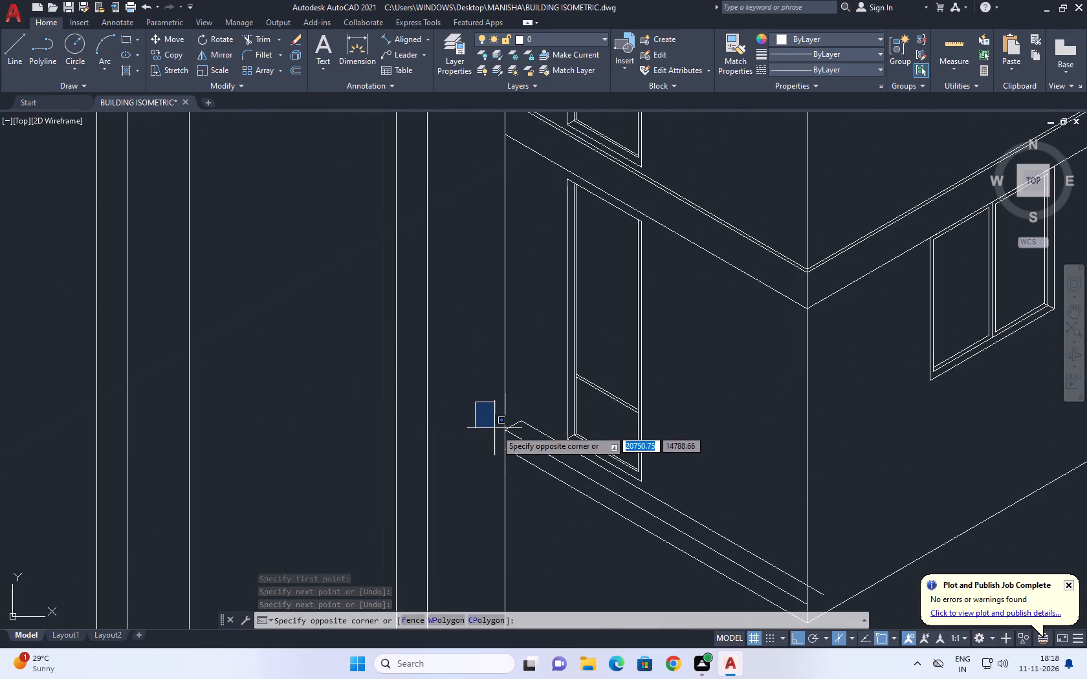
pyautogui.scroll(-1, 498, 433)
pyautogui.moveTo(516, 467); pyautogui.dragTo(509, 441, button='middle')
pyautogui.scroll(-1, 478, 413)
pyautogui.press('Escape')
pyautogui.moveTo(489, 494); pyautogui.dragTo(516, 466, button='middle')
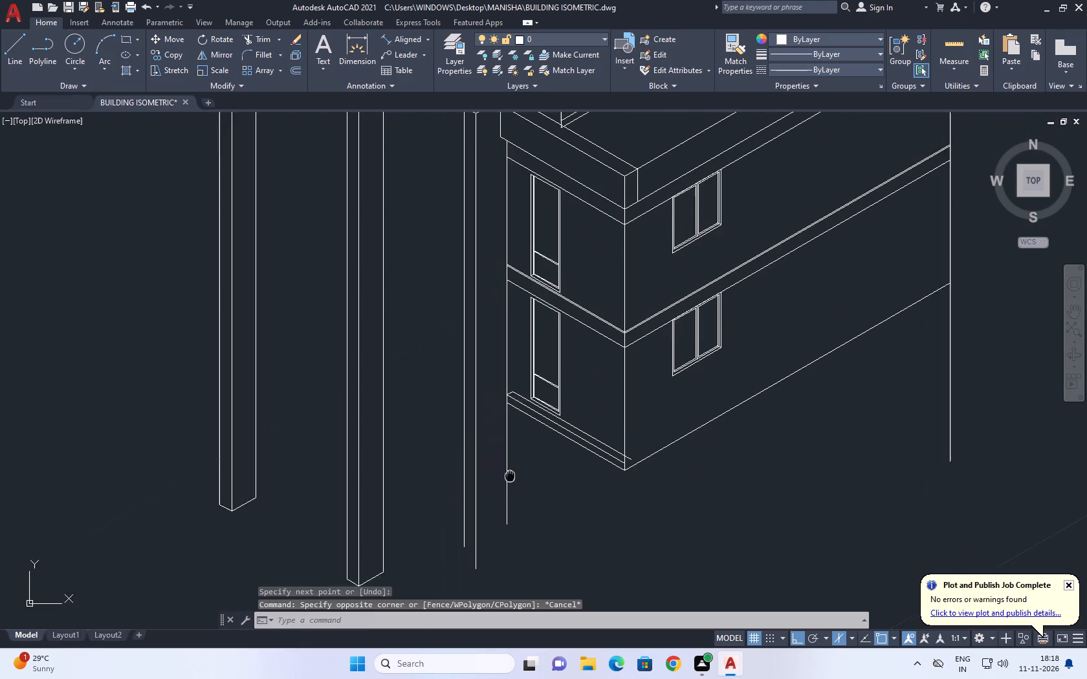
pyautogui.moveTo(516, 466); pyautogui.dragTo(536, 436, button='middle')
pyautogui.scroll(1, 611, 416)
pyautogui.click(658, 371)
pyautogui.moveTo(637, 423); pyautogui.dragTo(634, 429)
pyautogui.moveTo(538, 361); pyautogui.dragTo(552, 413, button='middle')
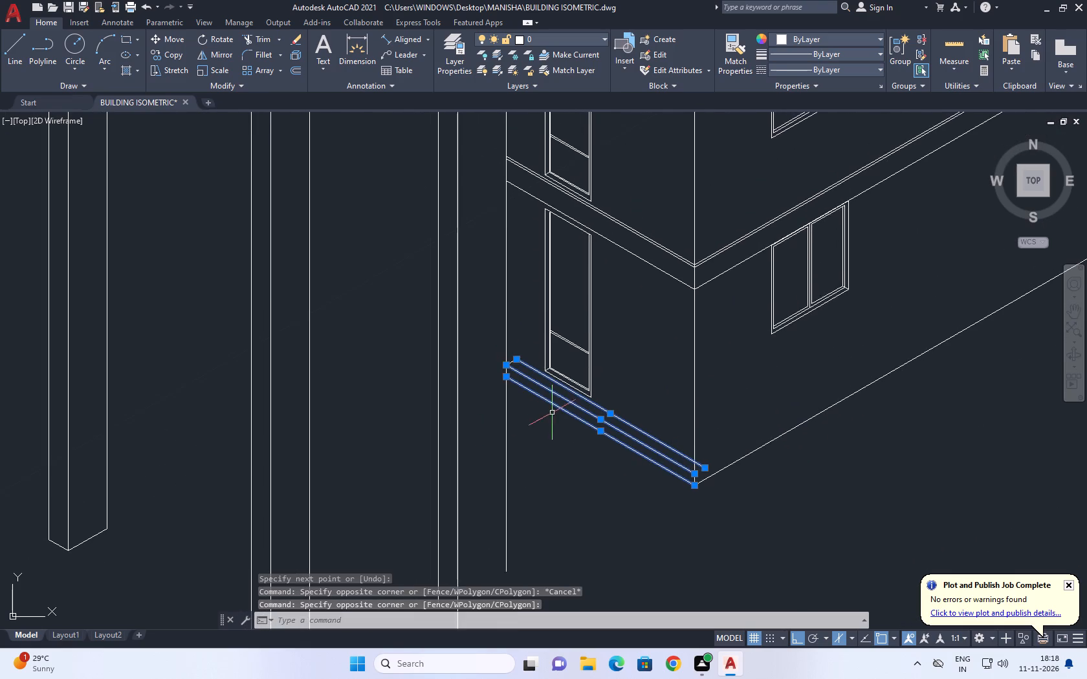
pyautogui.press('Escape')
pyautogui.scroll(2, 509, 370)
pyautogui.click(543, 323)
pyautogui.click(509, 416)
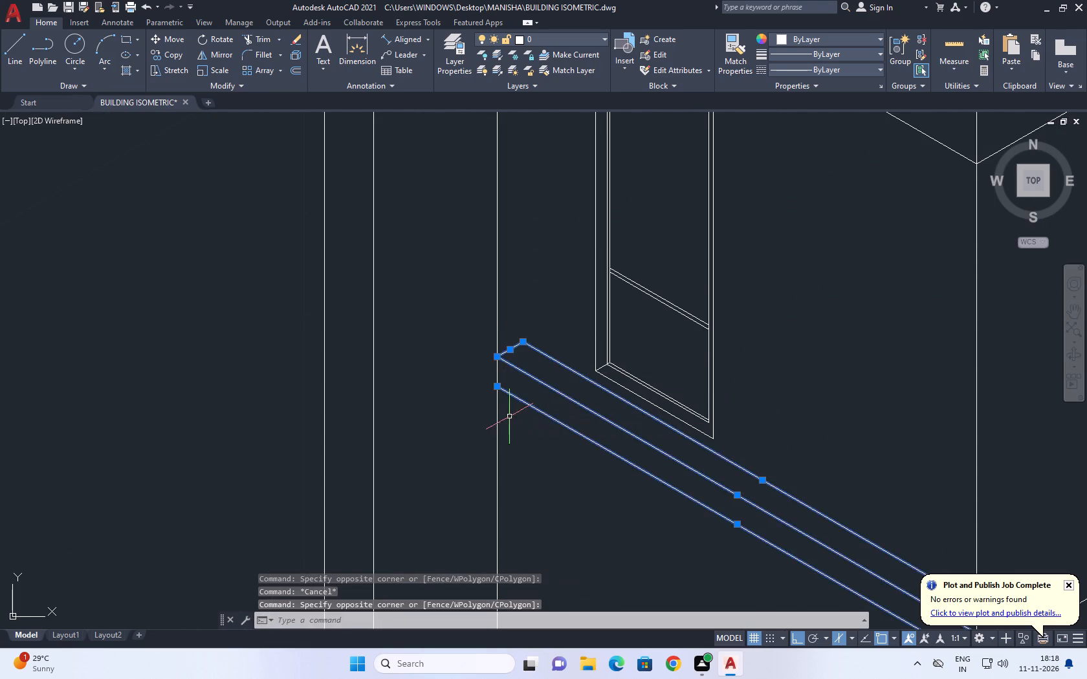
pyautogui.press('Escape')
# Move the short end line along the left isoplane so its inner end meets the short wall's outer vertical edge.
pyautogui.scroll(1, 511, 350)
pyautogui.click(522, 334)
pyautogui.moveTo(501, 355); pyautogui.dragTo(495, 360)
pyautogui.moveTo(495, 361); pyautogui.dragTo(501, 409, button='middle')
pyautogui.press('m')
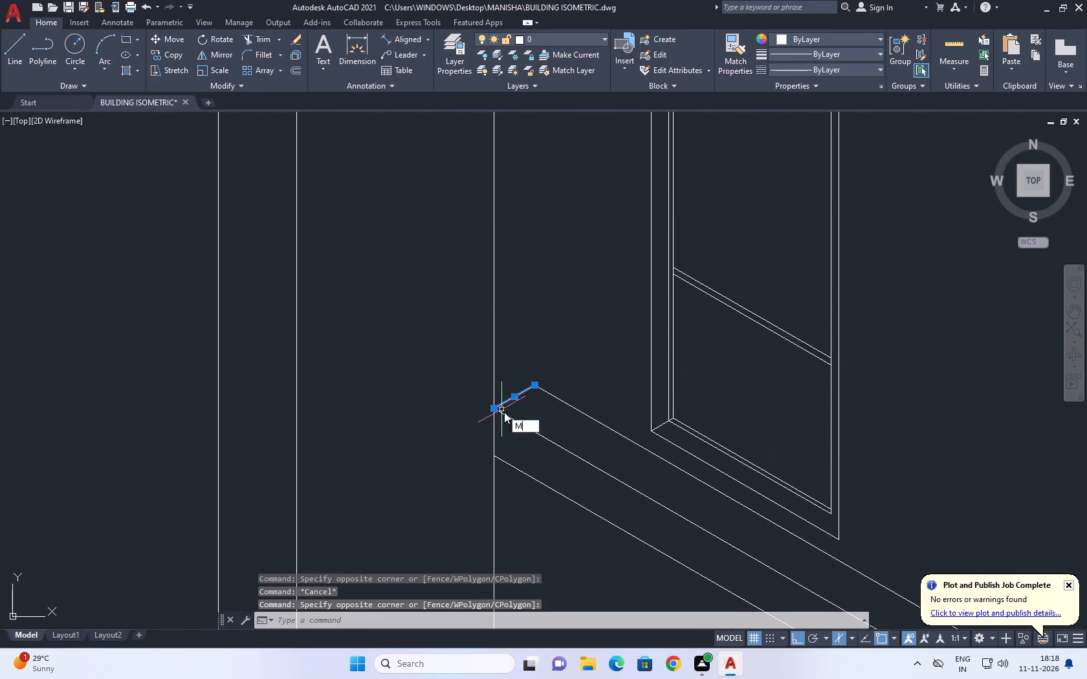
pyautogui.press('space')
pyautogui.click(534, 382)
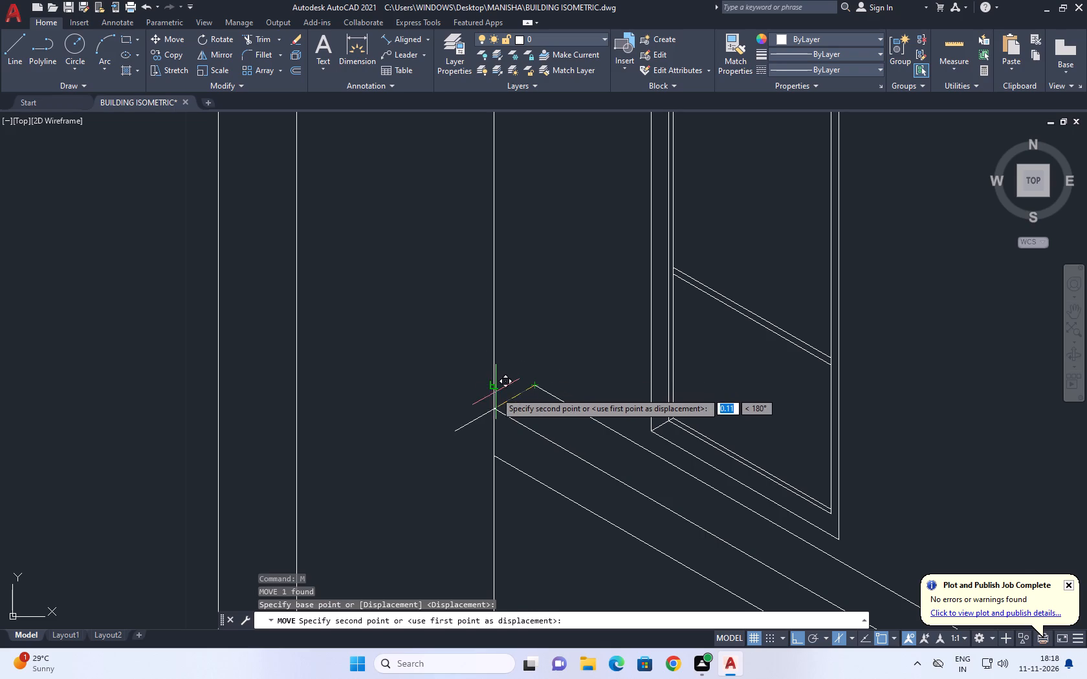
pyautogui.scroll(1, 492, 413)
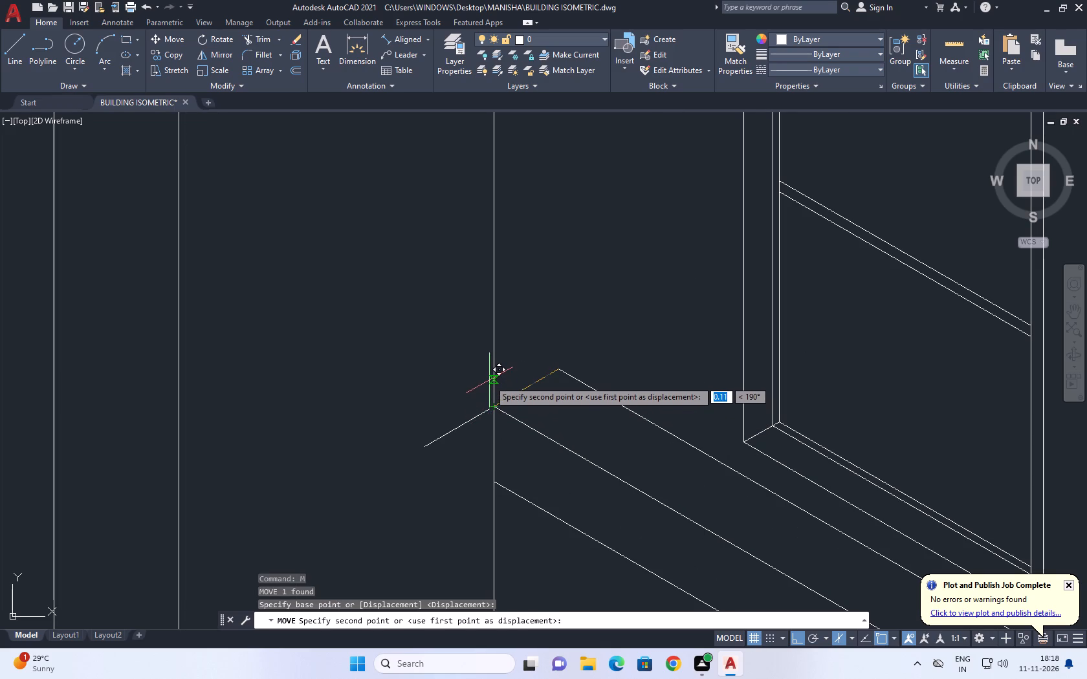
pyautogui.press('F5')
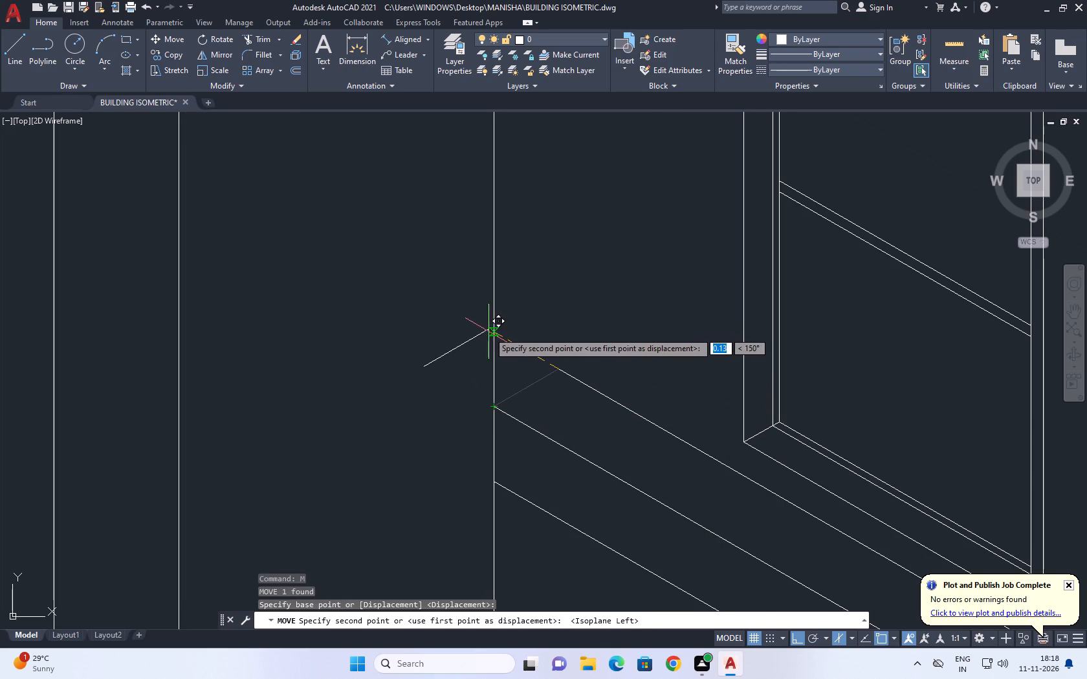
pyautogui.click(494, 332)
# Extend the three ledge lines at the wall base past their outer ends to the nearest boundaries.
pyautogui.moveTo(501, 416); pyautogui.dragTo(506, 342, button='middle')
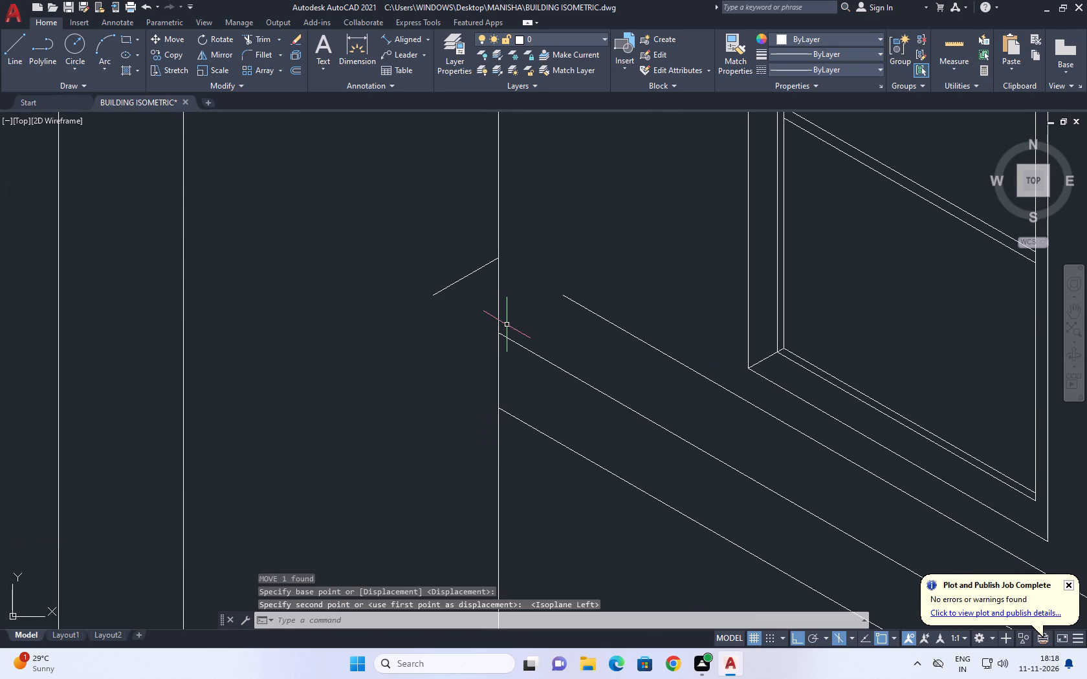
pyautogui.write('EX')
pyautogui.press('space')
pyautogui.click(594, 289)
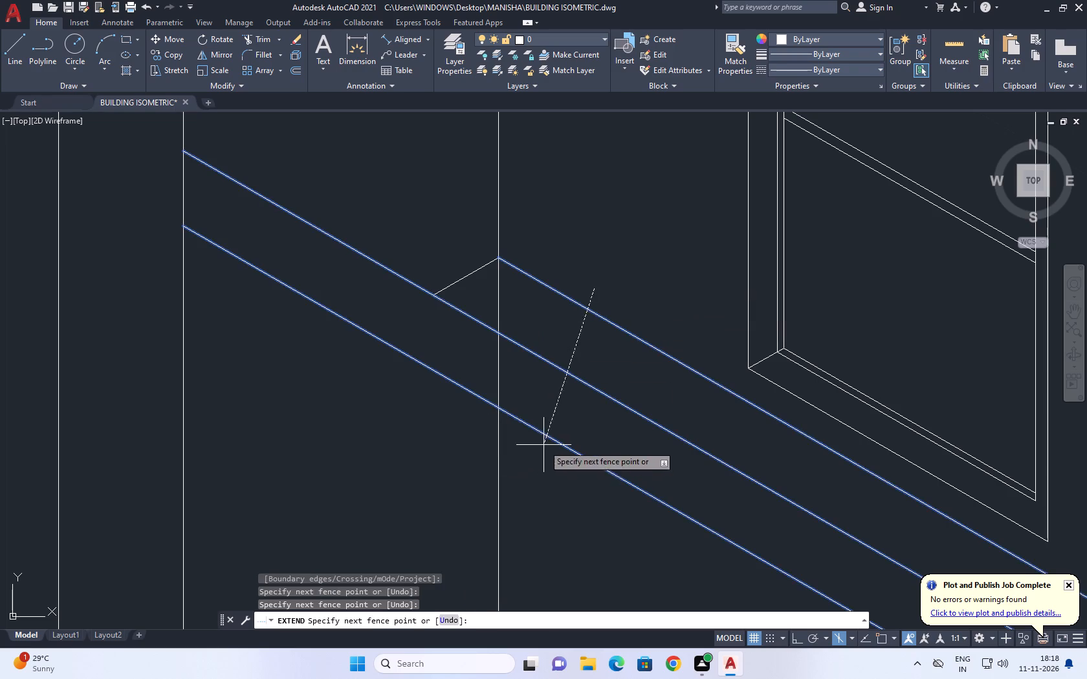
pyautogui.click(547, 445)
pyautogui.press('Escape')
# Fillet the ledge's front top line with the short end line into a corner.
pyautogui.moveTo(421, 269); pyautogui.dragTo(466, 358, button='middle')
pyautogui.scroll(-1, 472, 367)
pyautogui.scroll(2, 491, 396)
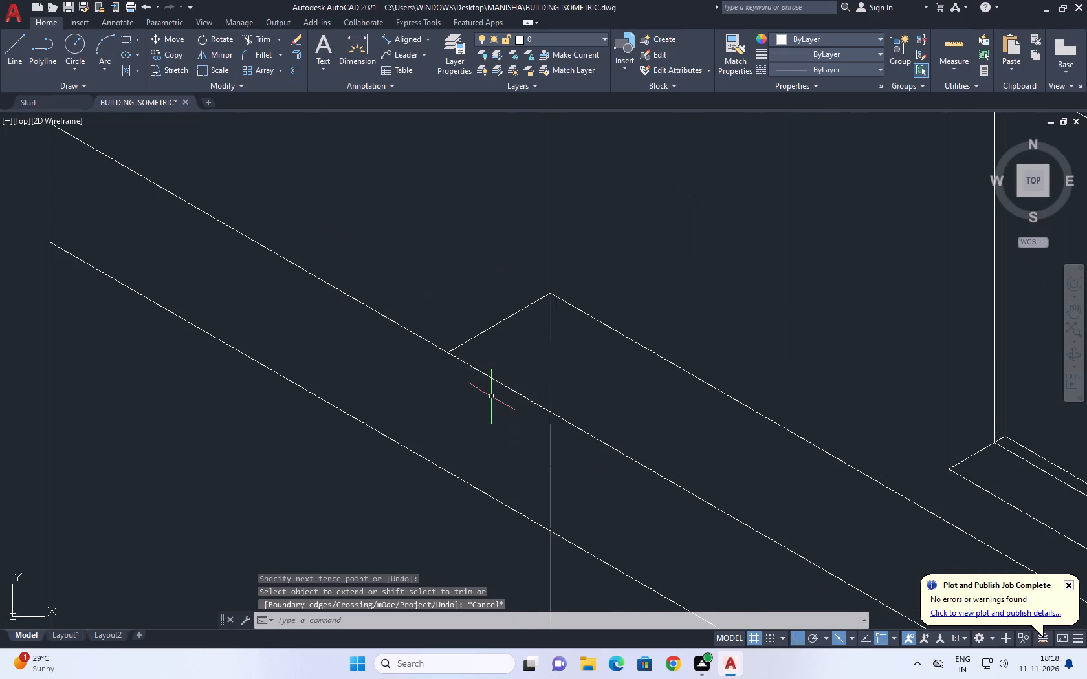
pyautogui.write('F')
pyautogui.press('space')
pyautogui.click(476, 371)
pyautogui.click(467, 341)
# Draw a vertical line down from the ledge's outer top corner past the extended base line.
pyautogui.scroll(-4, 470, 365)
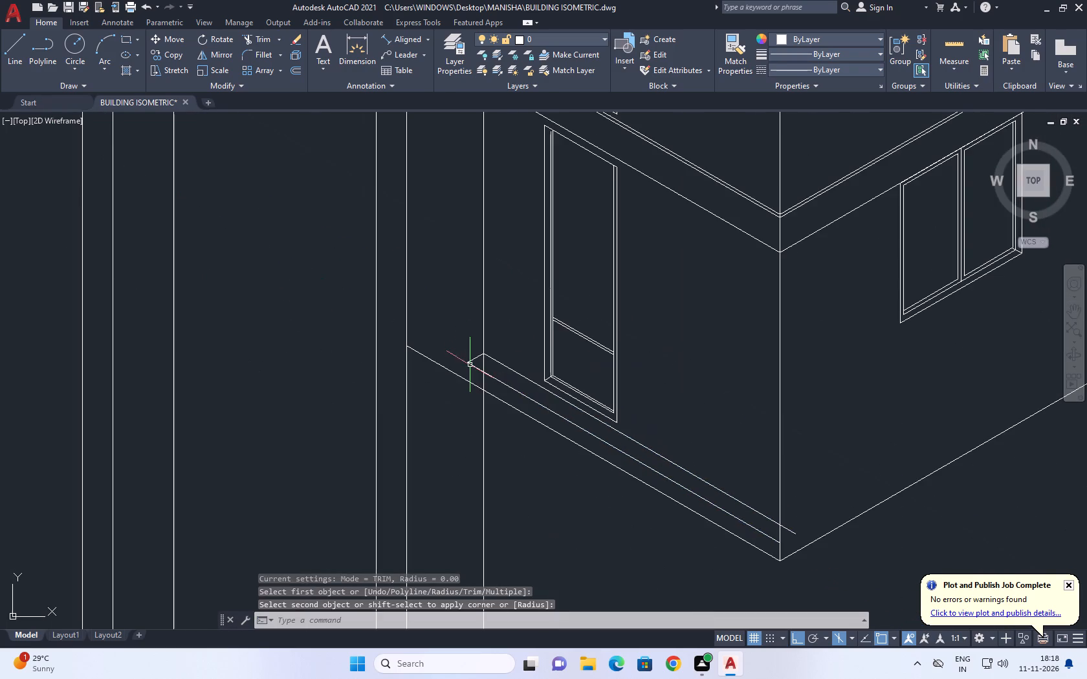
pyautogui.moveTo(465, 385); pyautogui.dragTo(474, 385, button='middle')
pyautogui.write('L')
pyautogui.press('space')
pyautogui.scroll(1, 491, 376)
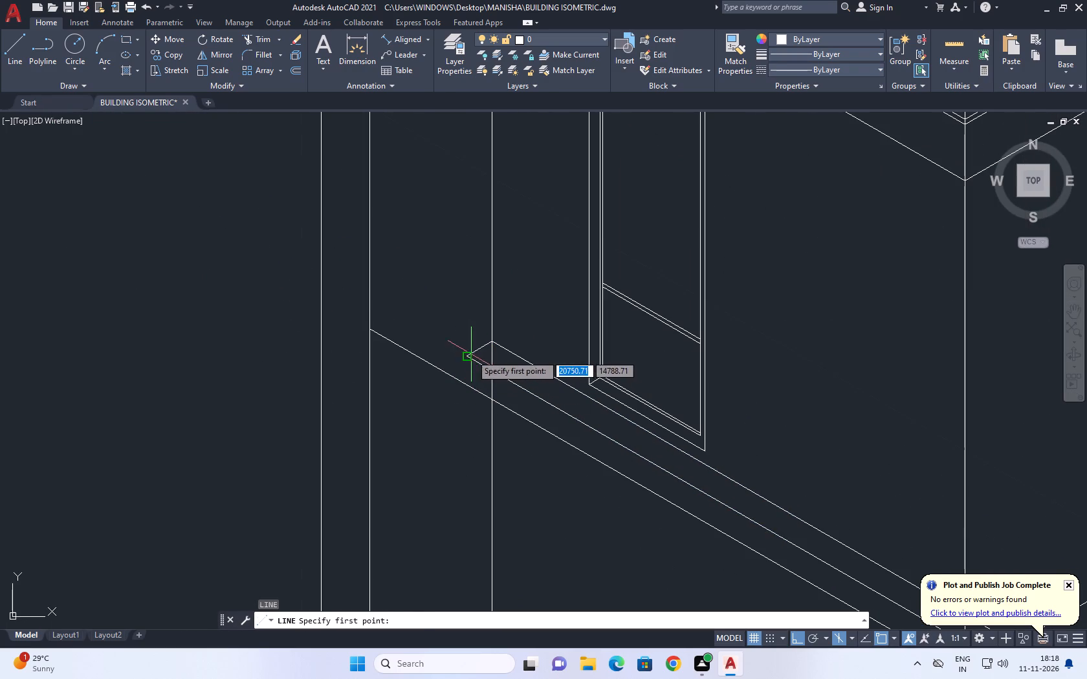
pyautogui.click(469, 355)
pyautogui.click(463, 426)
pyautogui.press('Escape')
# Trim the overruns at the ledge's outer end and the part of the wall's vertical edge crossing the ledge.
pyautogui.write('TR')
pyautogui.press('space')
pyautogui.click(454, 321)
pyautogui.moveTo(435, 413); pyautogui.dragTo(434, 419)
pyautogui.scroll(2, 483, 399)
pyautogui.click(482, 411)
pyautogui.click(408, 425)
pyautogui.click(501, 376)
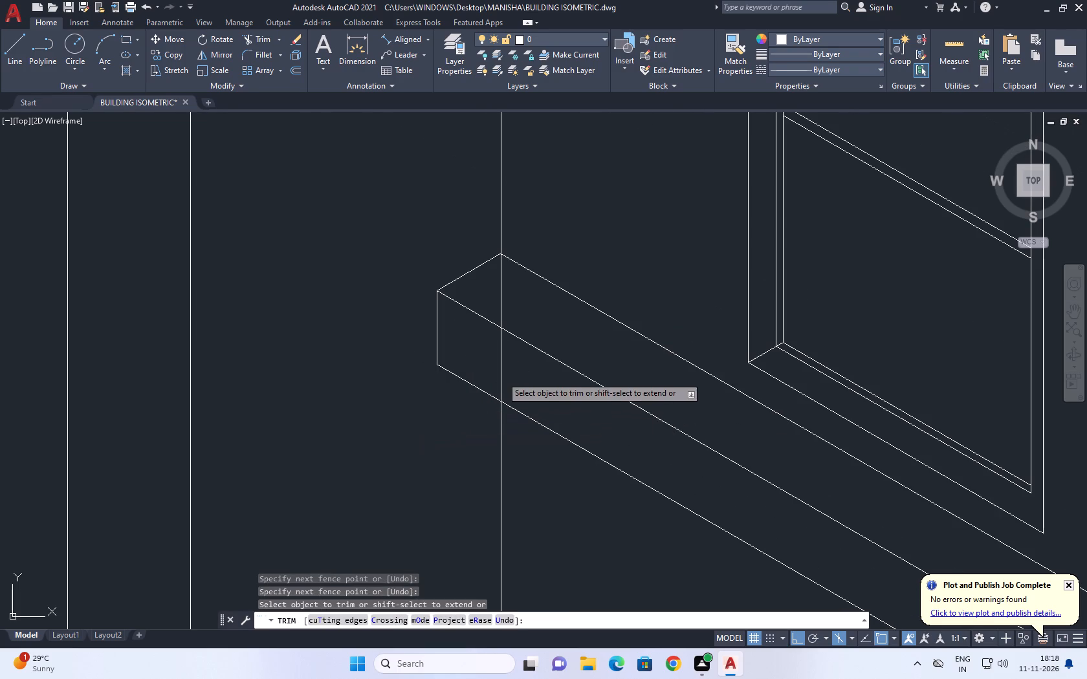
pyautogui.click(510, 303)
pyautogui.click(486, 290)
pyautogui.scroll(-3, 496, 365)
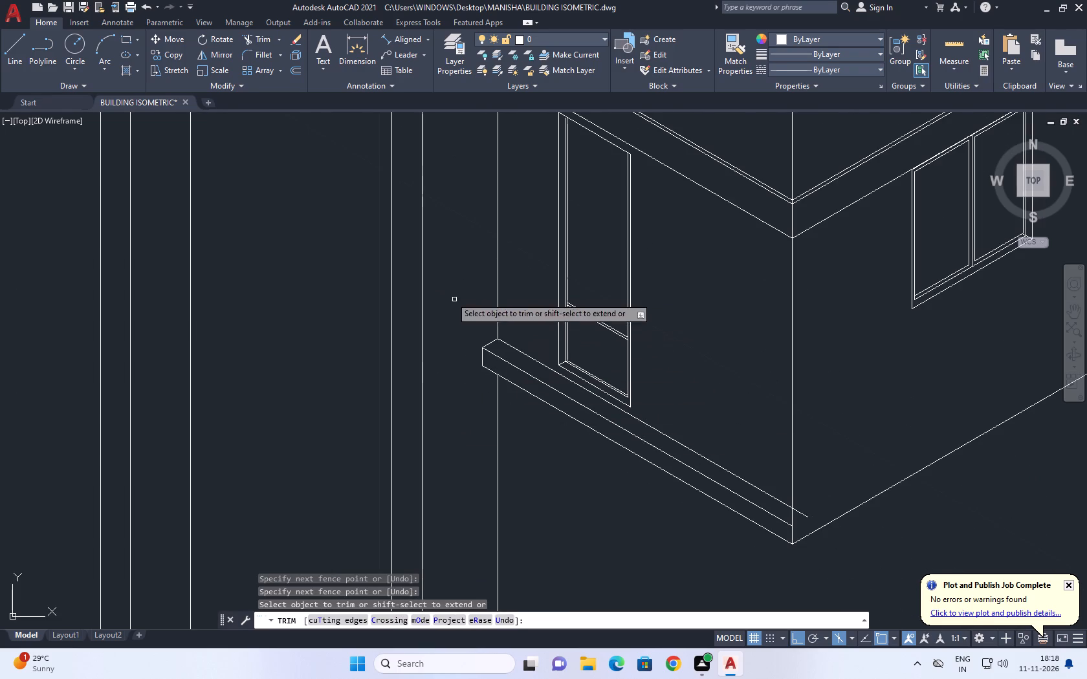
pyautogui.press('space')
# Trim the ledge's back top line where it runs past the building's front corner.
pyautogui.scroll(-2, 484, 376)
pyautogui.scroll(-1, 599, 435)
pyautogui.moveTo(599, 435); pyautogui.dragTo(545, 405, button='middle')
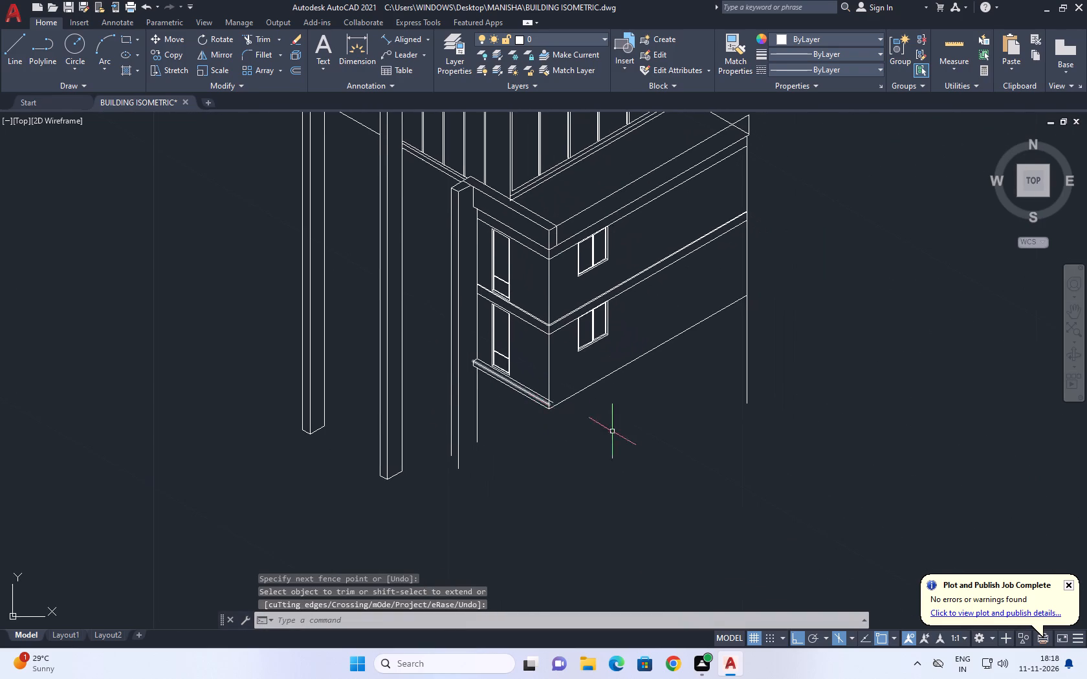
pyautogui.moveTo(612, 431); pyautogui.dragTo(537, 409, button='middle')
pyautogui.press('t')
pyautogui.press('r')
pyautogui.press('space')
pyautogui.scroll(3, 477, 370)
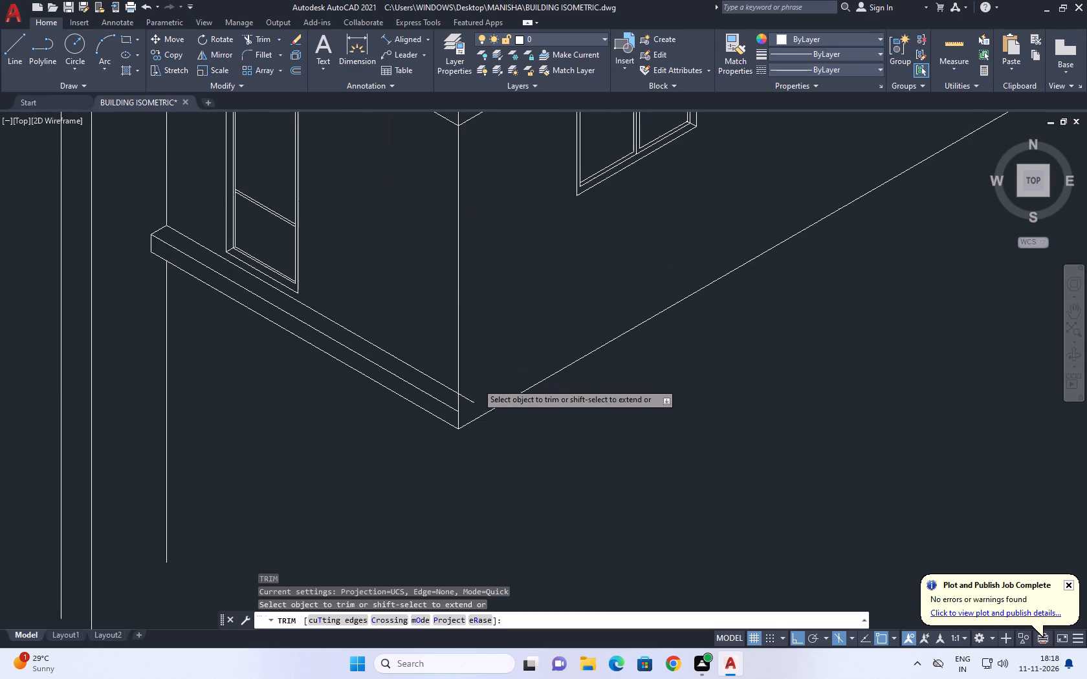
pyautogui.click(470, 398)
pyautogui.press('space')
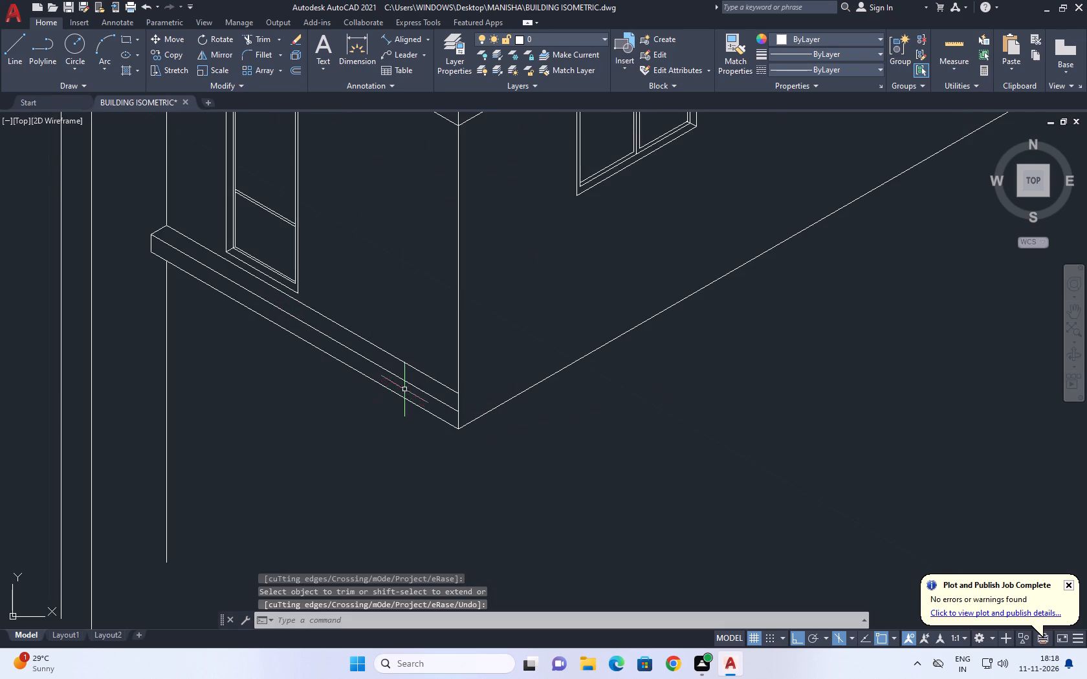
# Move the ledge's front top line straight up, closer to the back top line, to narrow the ledge's top face.
pyautogui.scroll(1, 403, 382)
pyautogui.click(403, 382)
pyautogui.moveTo(358, 358); pyautogui.dragTo(389, 411, button='middle')
pyautogui.write('M')
pyautogui.press('space')
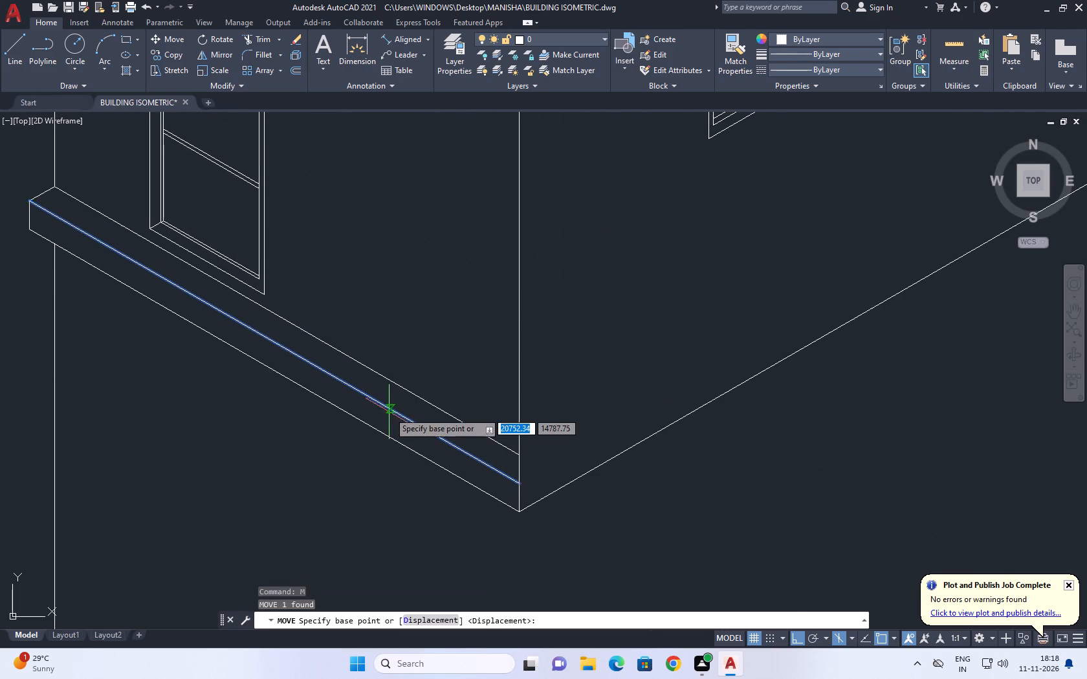
pyautogui.scroll(2, 389, 412)
pyautogui.click(391, 403)
pyautogui.click(389, 378)
pyautogui.scroll(-3, 452, 429)
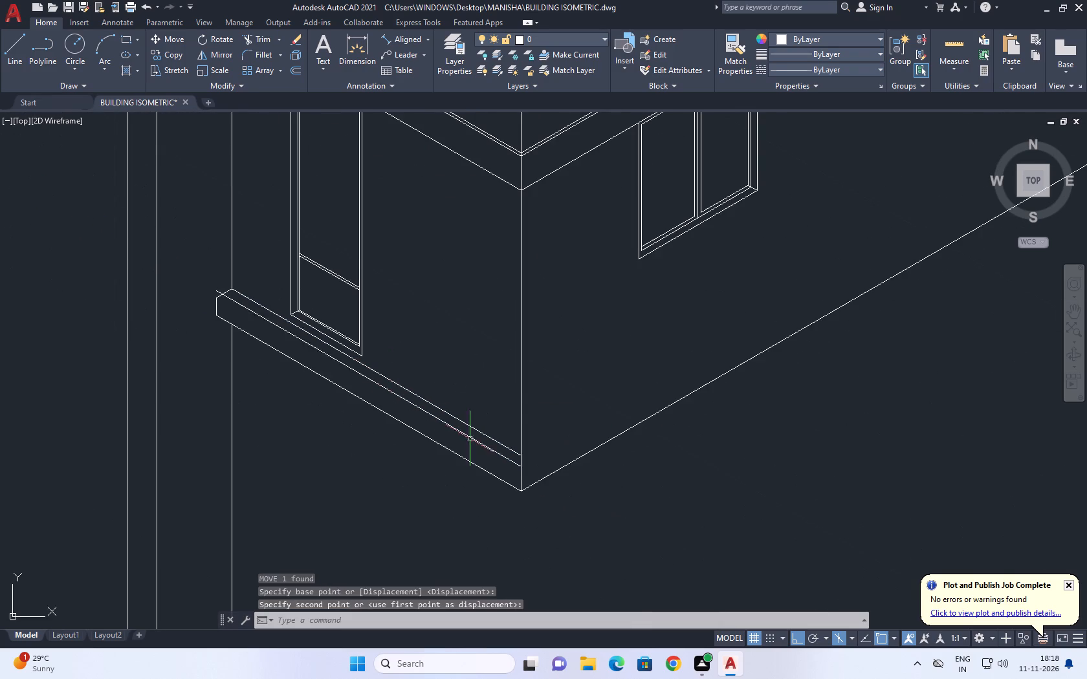
# Delete the vertical line closing the ledge's outer end.
pyautogui.scroll(3, 237, 291)
pyautogui.click(161, 302)
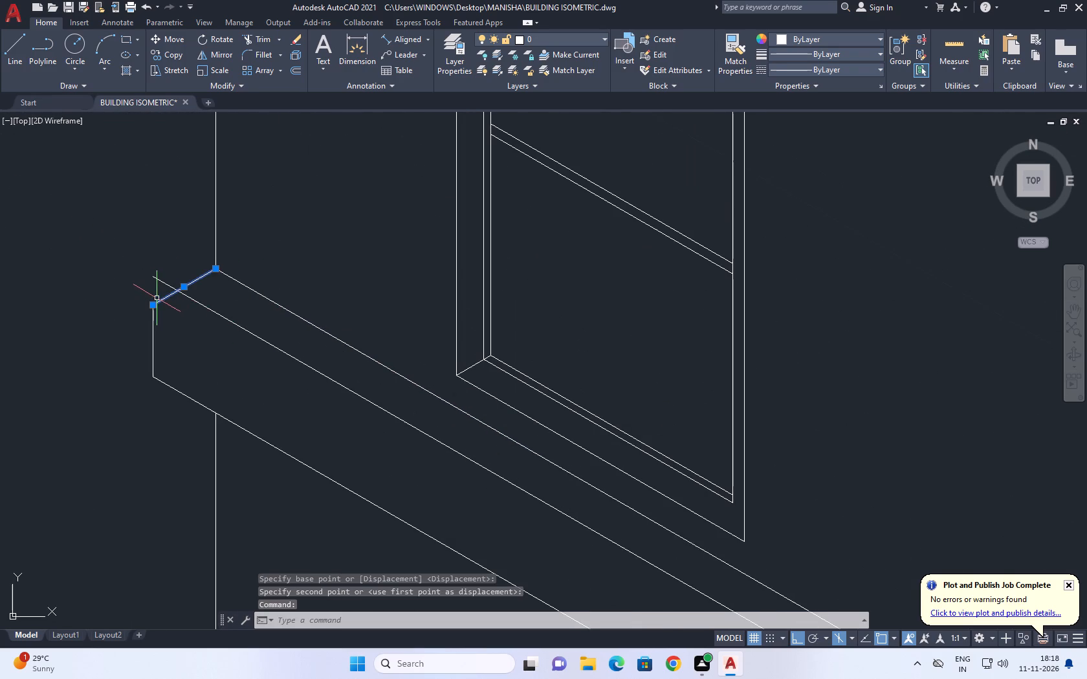
pyautogui.moveTo(161, 298); pyautogui.dragTo(189, 356, button='middle')
pyautogui.scroll(1, 188, 363)
pyautogui.press('Escape')
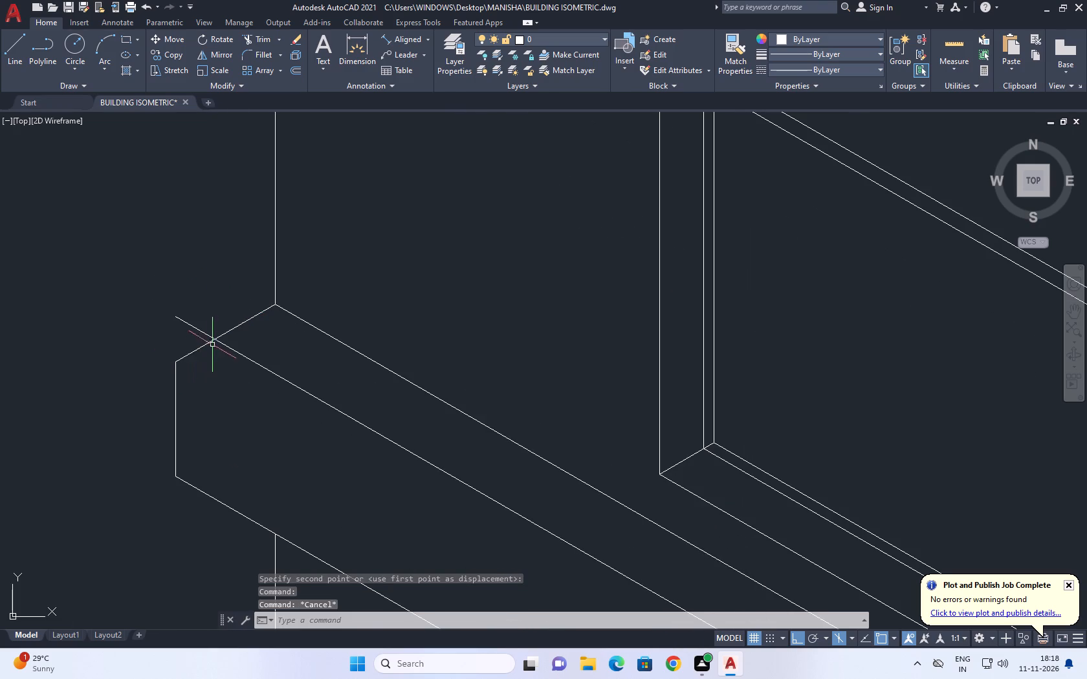
pyautogui.click(186, 374)
pyautogui.click(170, 391)
pyautogui.press('Delete')
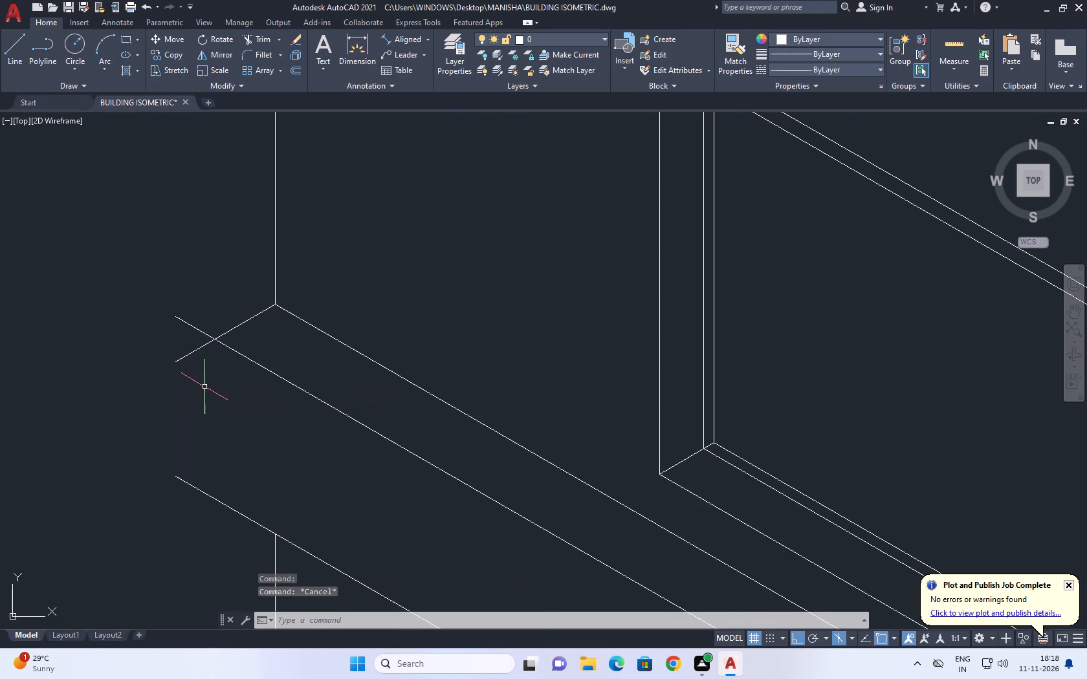
# Draw a vertical line from where the front top line crosses the short end line down past the ledge's base line.
pyautogui.write('L')
pyautogui.press('space')
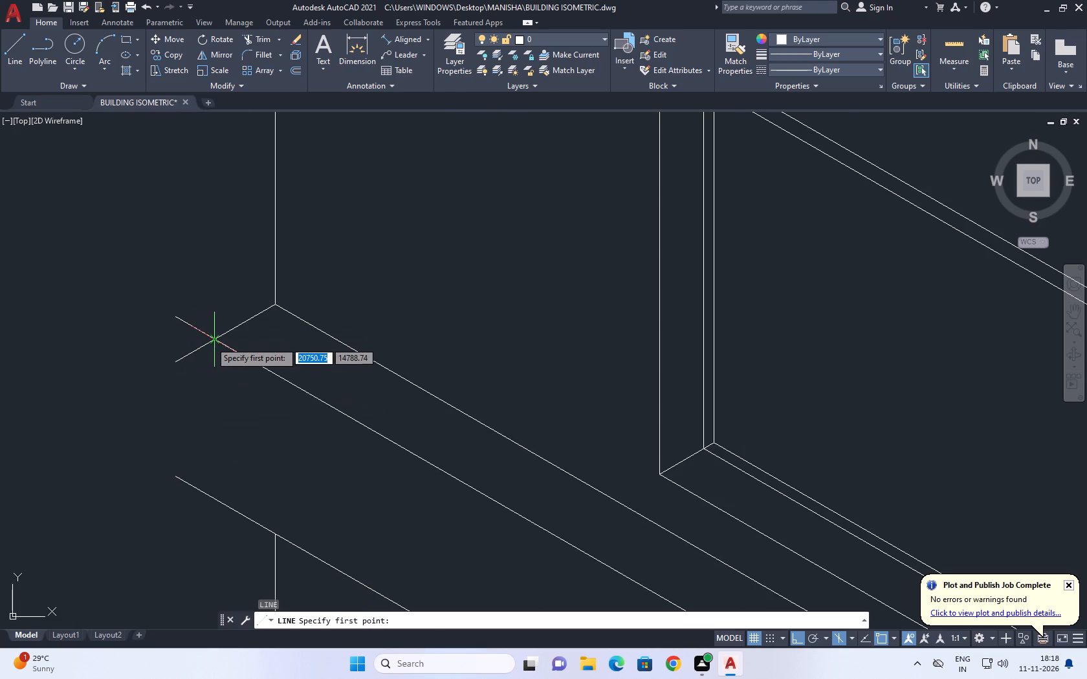
pyautogui.click(213, 341)
pyautogui.click(199, 517)
pyautogui.moveTo(244, 470); pyautogui.dragTo(302, 445, button='middle')
pyautogui.press('Escape')
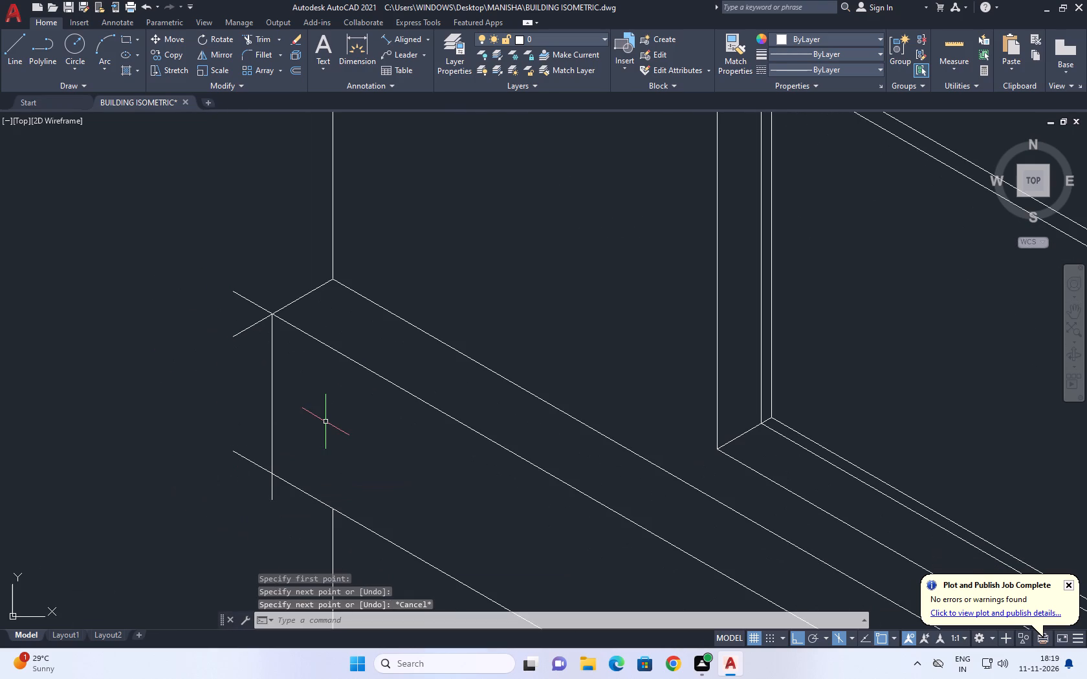
# Trim the top, end, base and vertical line overruns at the ledge's outer end into clean corners.
pyautogui.write('TR')
pyautogui.press('space')
pyautogui.click(270, 283)
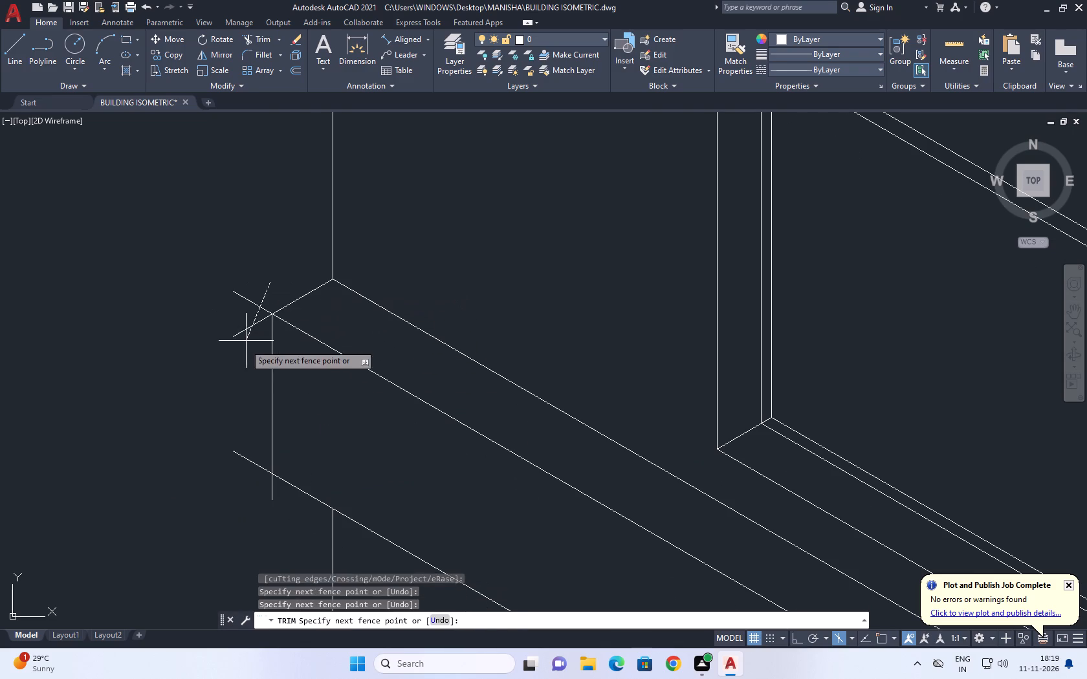
pyautogui.click(239, 369)
pyautogui.moveTo(246, 409); pyautogui.dragTo(246, 415)
pyautogui.click(254, 491)
pyautogui.click(278, 493)
pyautogui.click(241, 488)
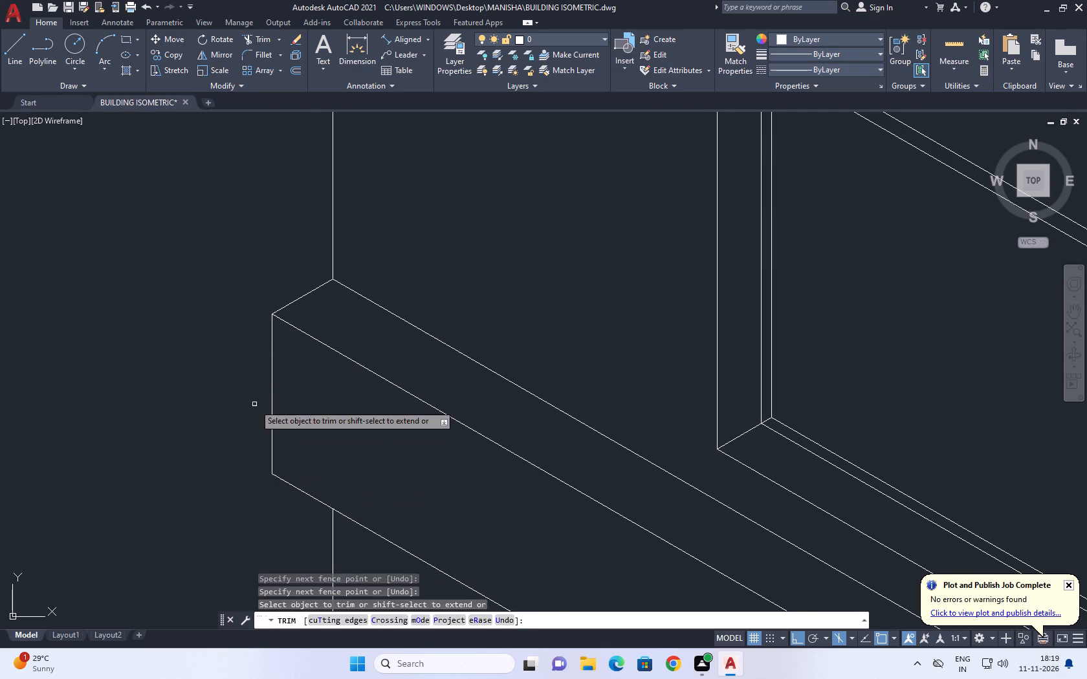
pyautogui.scroll(-2, 258, 392)
pyautogui.scroll(-2, 368, 398)
pyautogui.press('space')
# Draw a line on the top isoplane from the back top line's end at the front corner, along the long wall past its far edge.
pyautogui.moveTo(468, 457); pyautogui.dragTo(405, 338, button='middle')
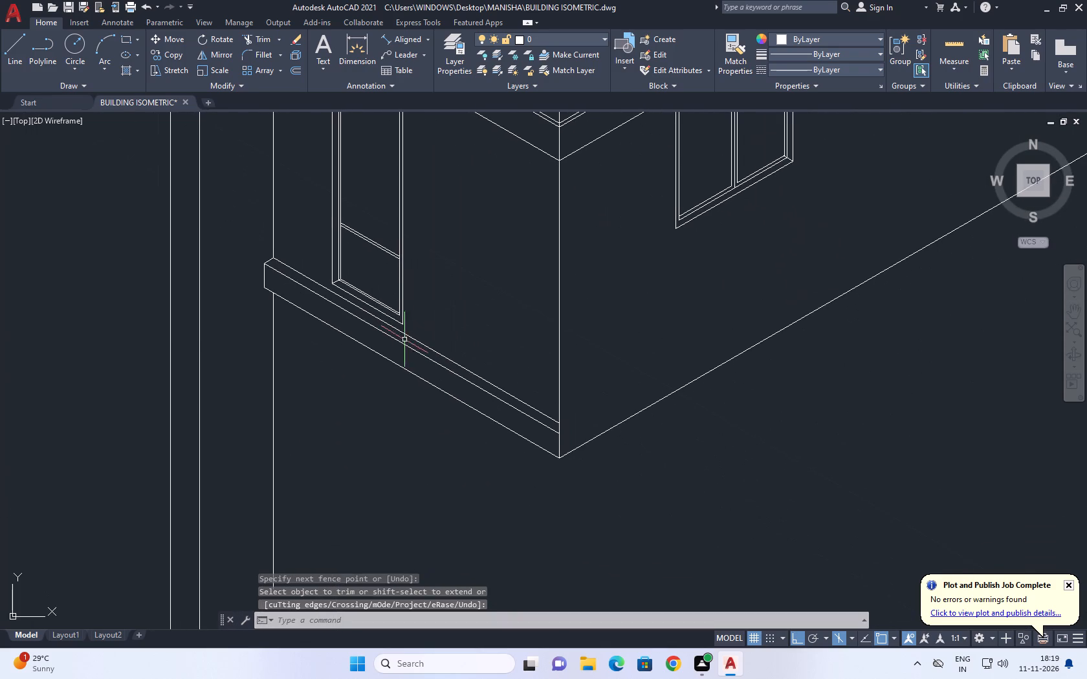
pyautogui.moveTo(559, 402); pyautogui.dragTo(530, 375, button='middle')
pyautogui.moveTo(542, 385); pyautogui.dragTo(408, 385, button='middle')
pyautogui.scroll(1, 404, 383)
pyautogui.scroll(-2, 436, 420)
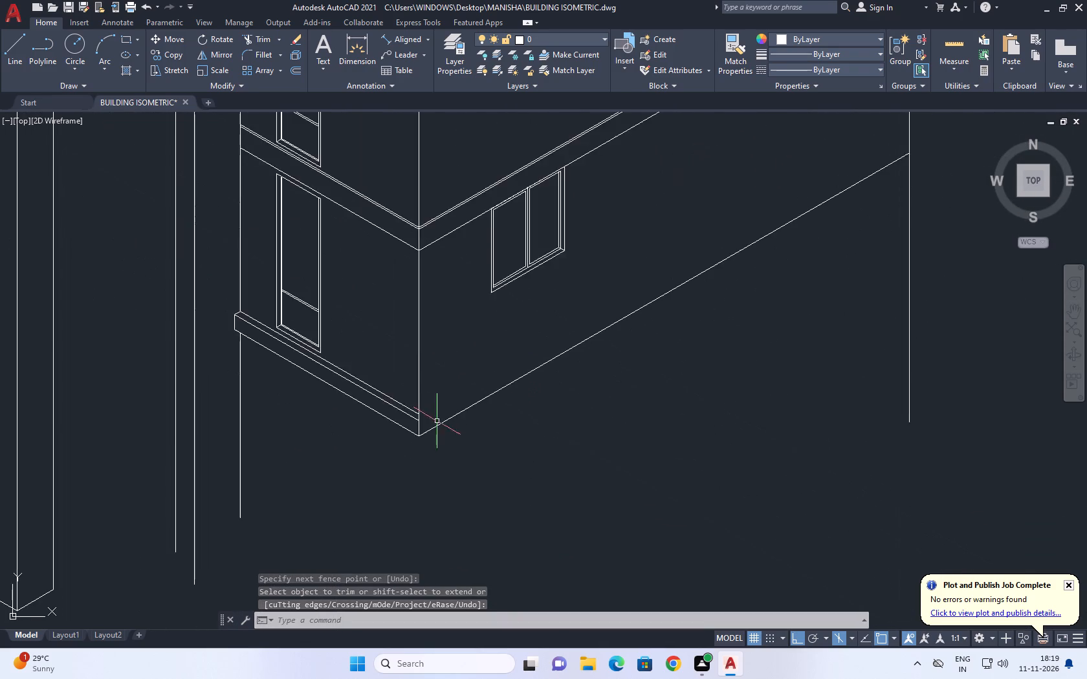
pyautogui.scroll(-2, 437, 421)
pyautogui.moveTo(534, 320); pyautogui.dragTo(533, 335, button='middle')
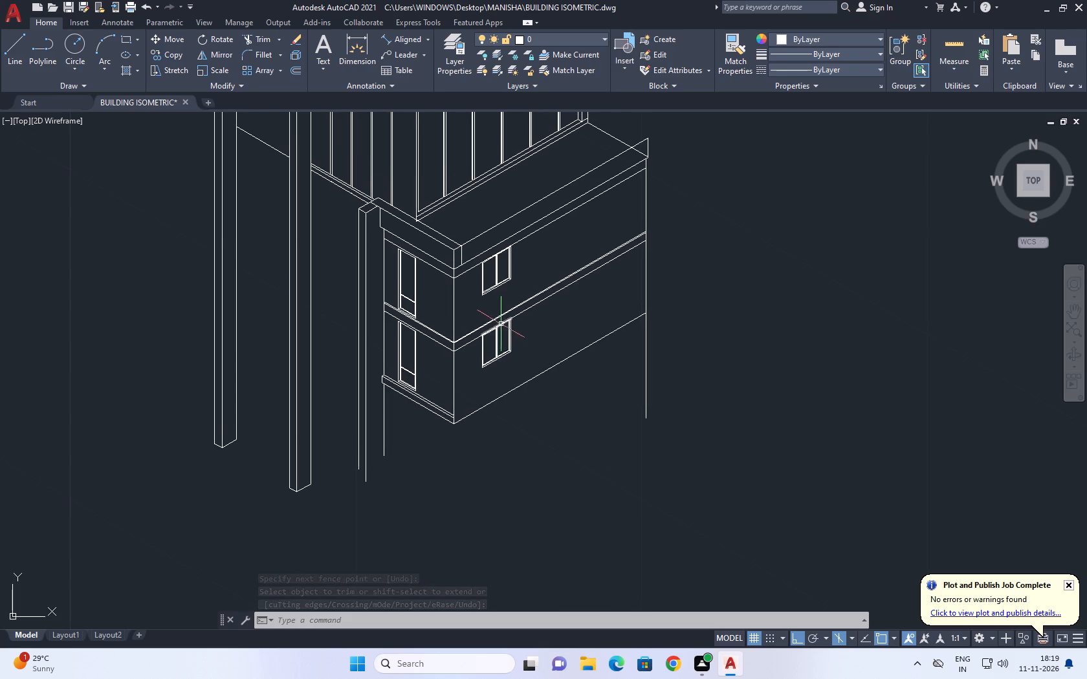
pyautogui.scroll(2, 430, 429)
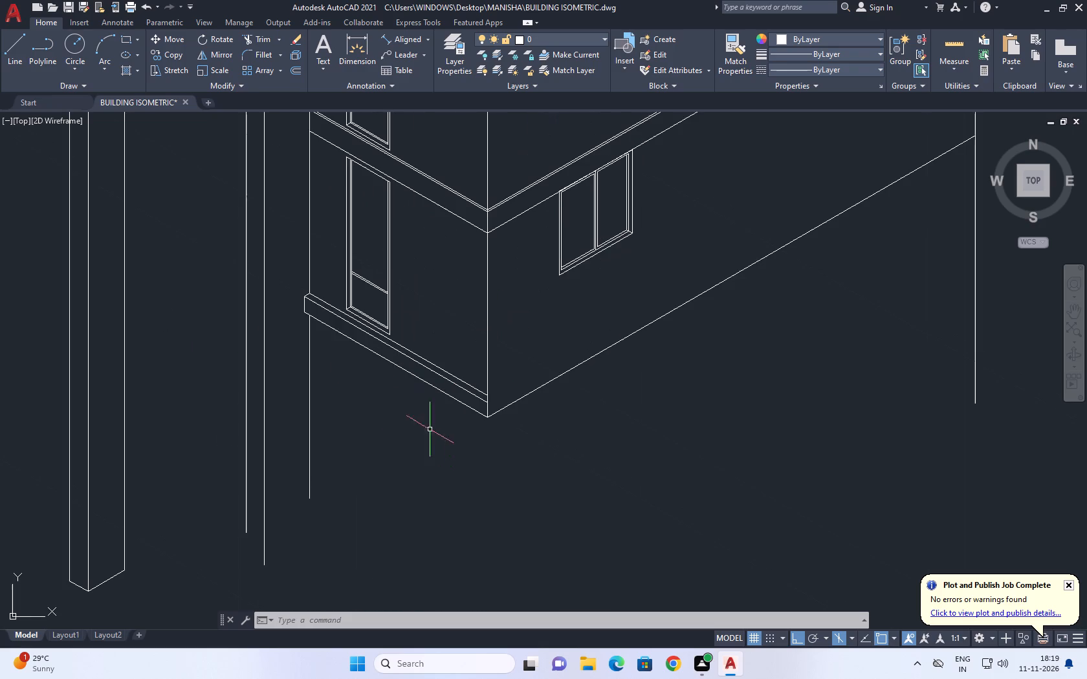
pyautogui.click(13, 45)
pyautogui.scroll(1, 481, 398)
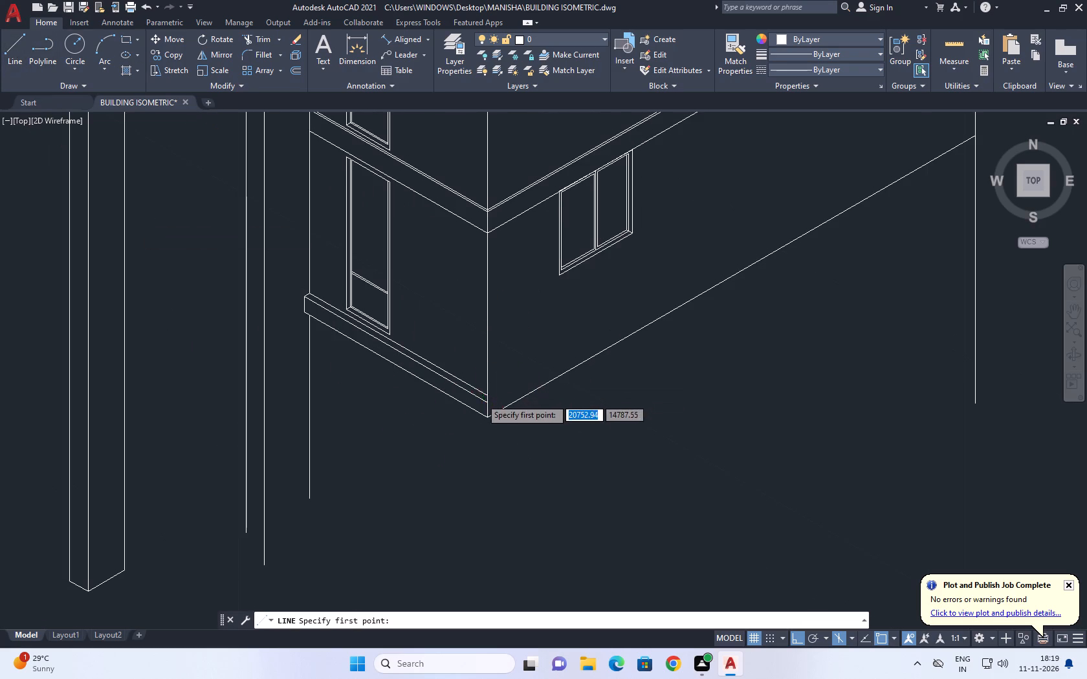
pyautogui.scroll(1, 481, 398)
pyautogui.click(493, 395)
pyautogui.scroll(-2, 620, 357)
pyautogui.moveTo(705, 310); pyautogui.dragTo(532, 359, button='middle')
pyautogui.scroll(-2, 528, 365)
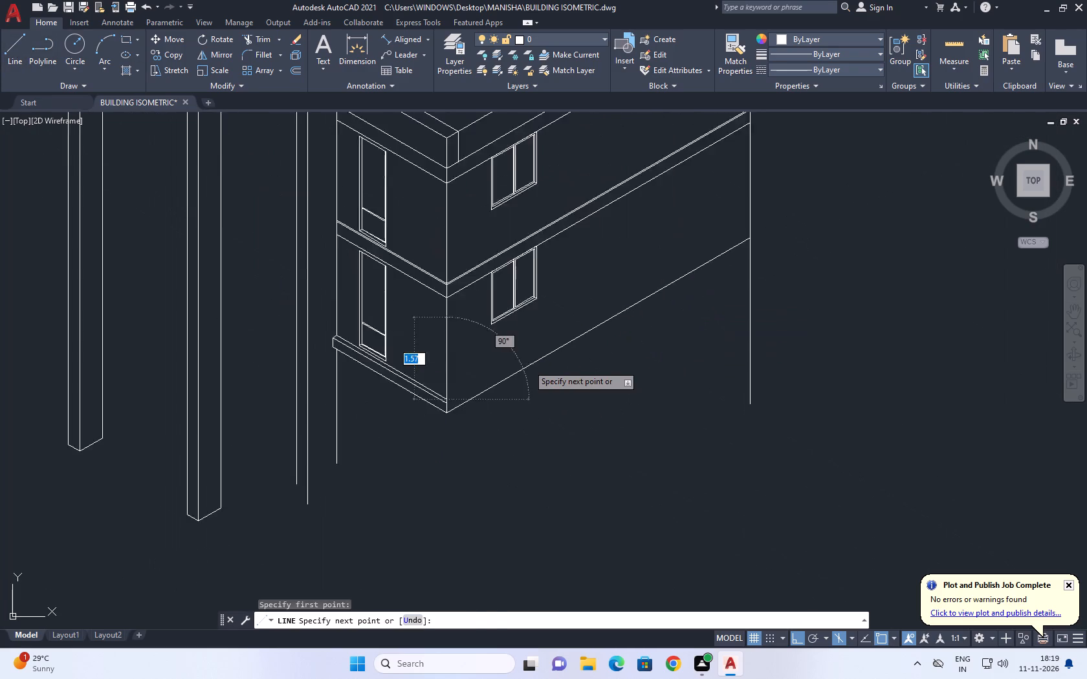
pyautogui.press('F5')
pyautogui.scroll(2, 686, 278)
pyautogui.click(682, 264)
pyautogui.press('space')
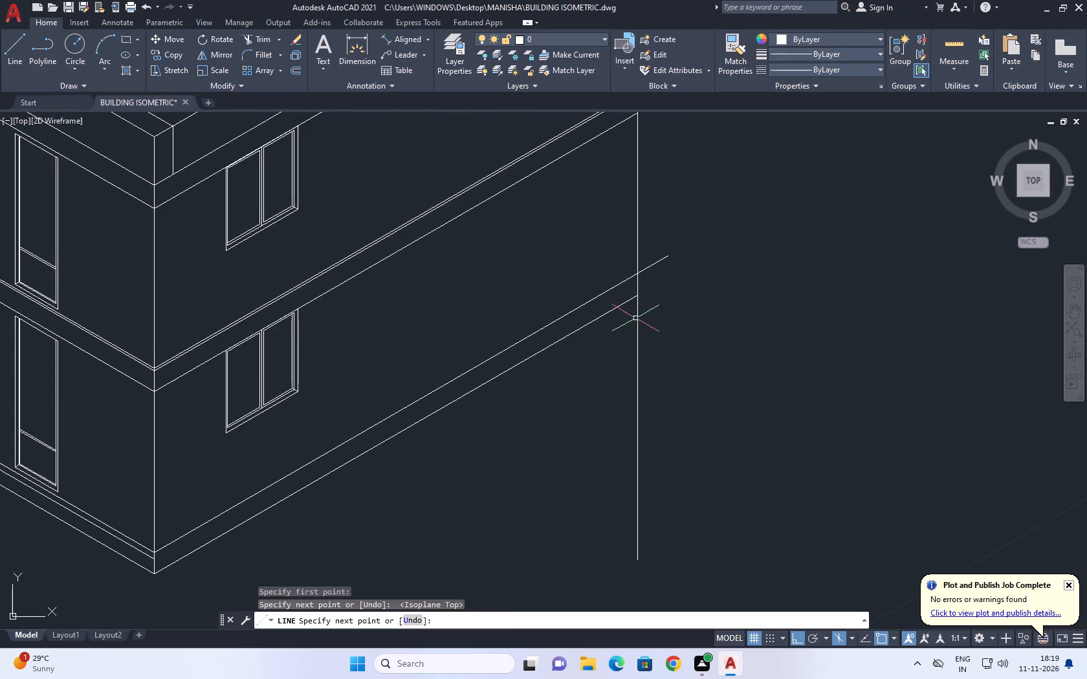
# Draw a parallel line from the ledge's front top line at the corner, along the long wall past its far edge.
pyautogui.moveTo(547, 338); pyautogui.dragTo(592, 284, button='middle')
pyautogui.press('space')
pyautogui.scroll(2, 203, 507)
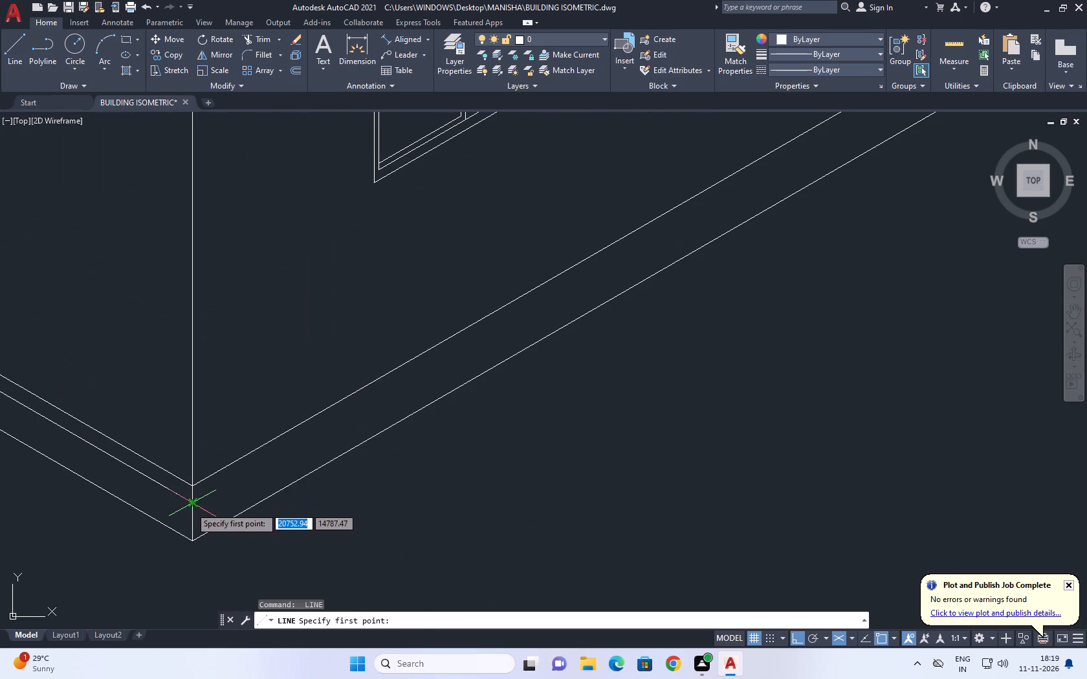
pyautogui.click(190, 507)
pyautogui.scroll(-1, 288, 482)
pyautogui.moveTo(514, 373); pyautogui.dragTo(445, 416, button='middle')
pyautogui.moveTo(670, 301); pyautogui.dragTo(511, 390, button='middle')
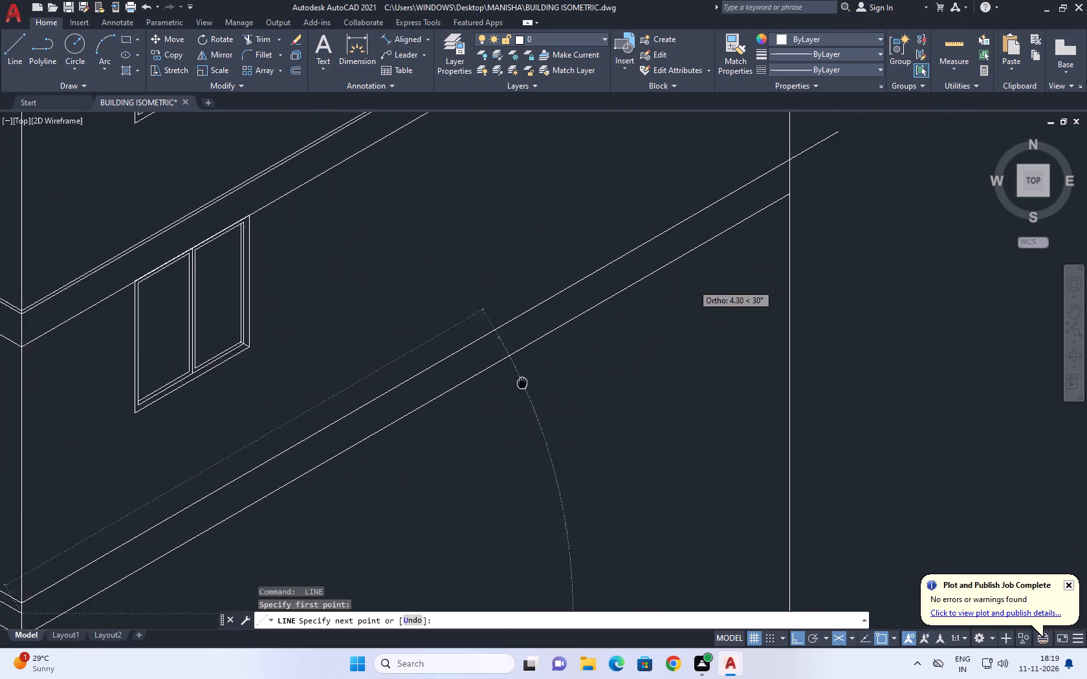
pyautogui.moveTo(511, 390); pyautogui.dragTo(509, 392, button='middle')
pyautogui.moveTo(659, 330); pyautogui.dragTo(498, 422, button='middle')
pyautogui.click(685, 248)
pyautogui.press('space')
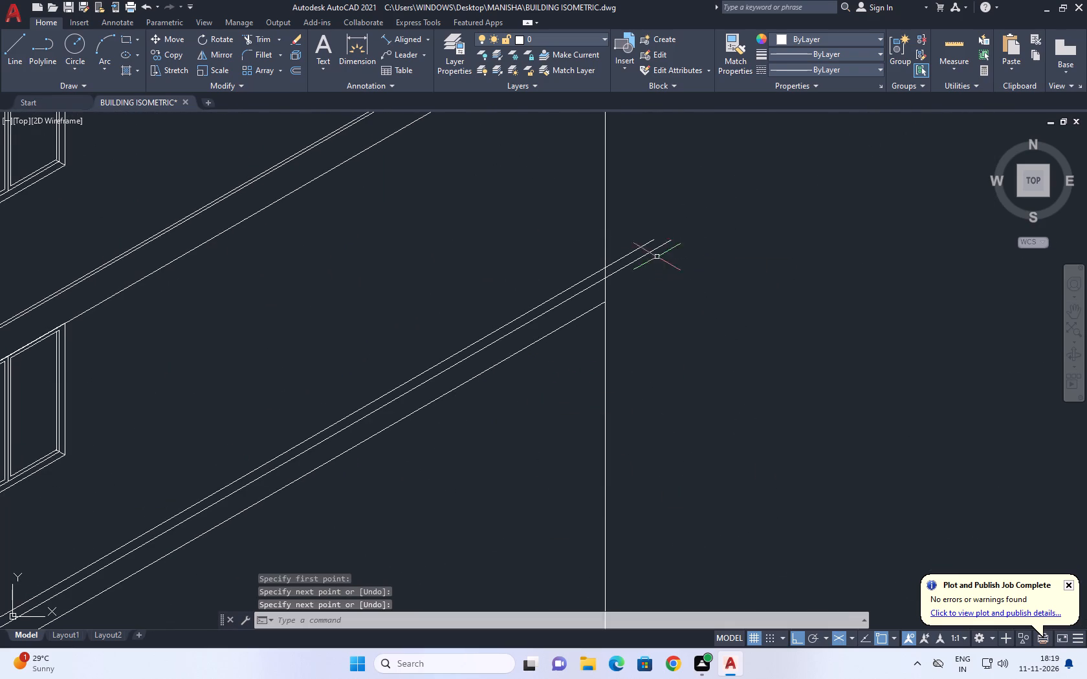
# Trim both new base lines where they overrun the long wall's far vertical edge.
pyautogui.scroll(-1, 648, 261)
pyautogui.write('TR')
pyautogui.press('space')
pyautogui.click(647, 230)
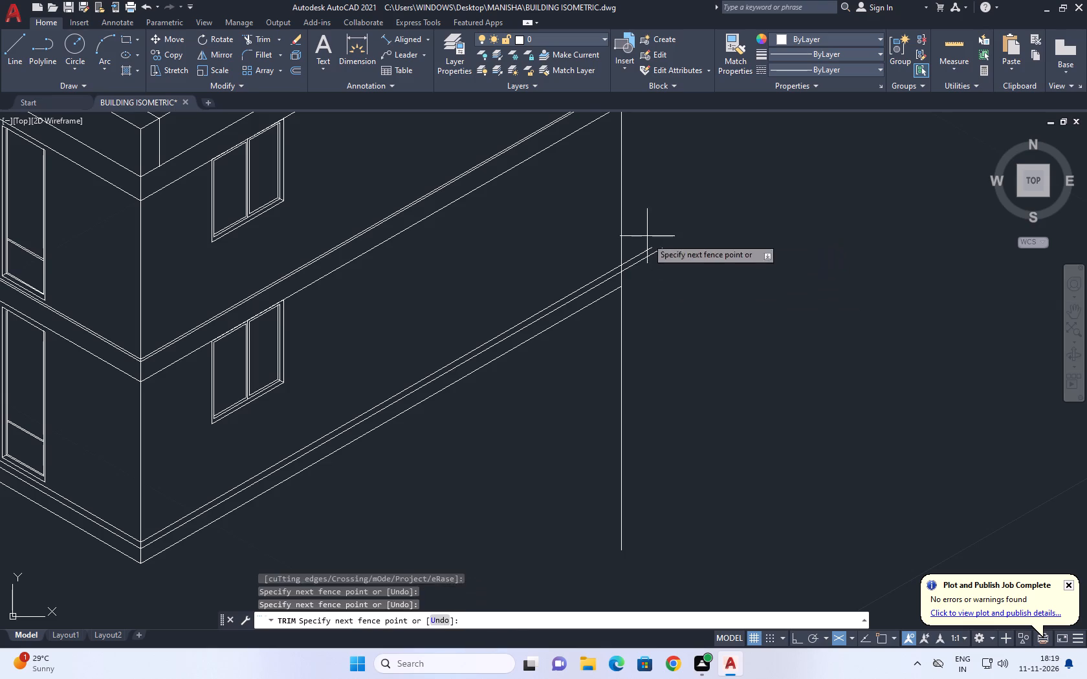
pyautogui.moveTo(656, 303); pyautogui.dragTo(657, 314)
pyautogui.press('space')
# Examine the base band around the two-storey block and how the block sits within the whole building drawing.
pyautogui.scroll(-2, 658, 305)
pyautogui.scroll(2, 465, 415)
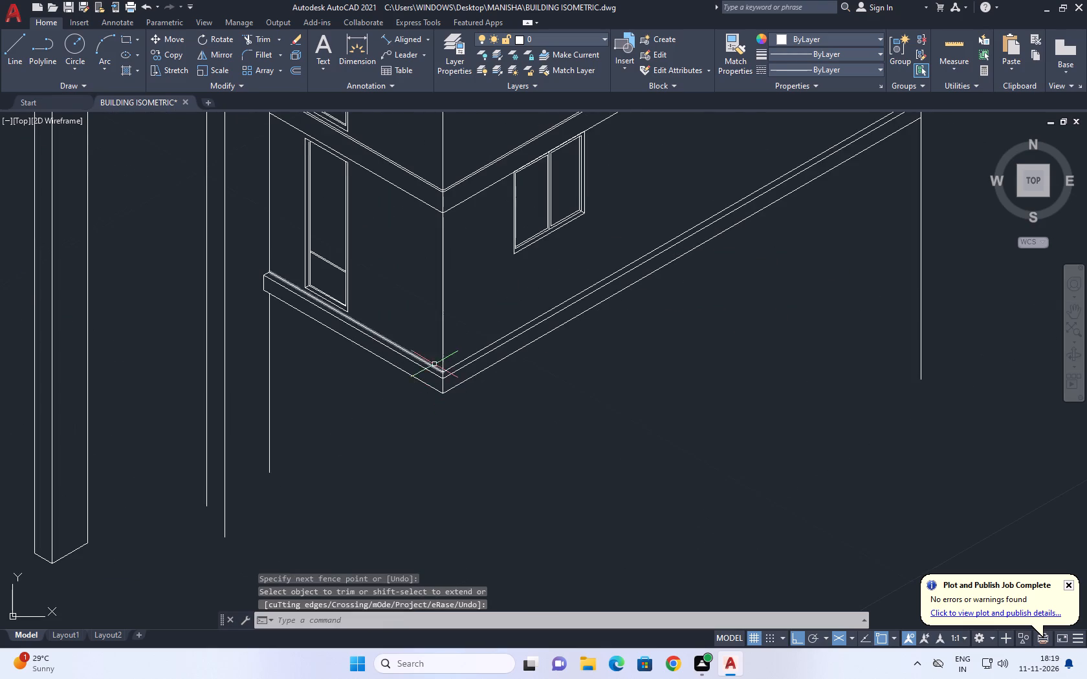
pyautogui.moveTo(434, 365); pyautogui.dragTo(406, 471, button='middle')
pyautogui.moveTo(708, 385); pyautogui.dragTo(591, 423, button='middle')
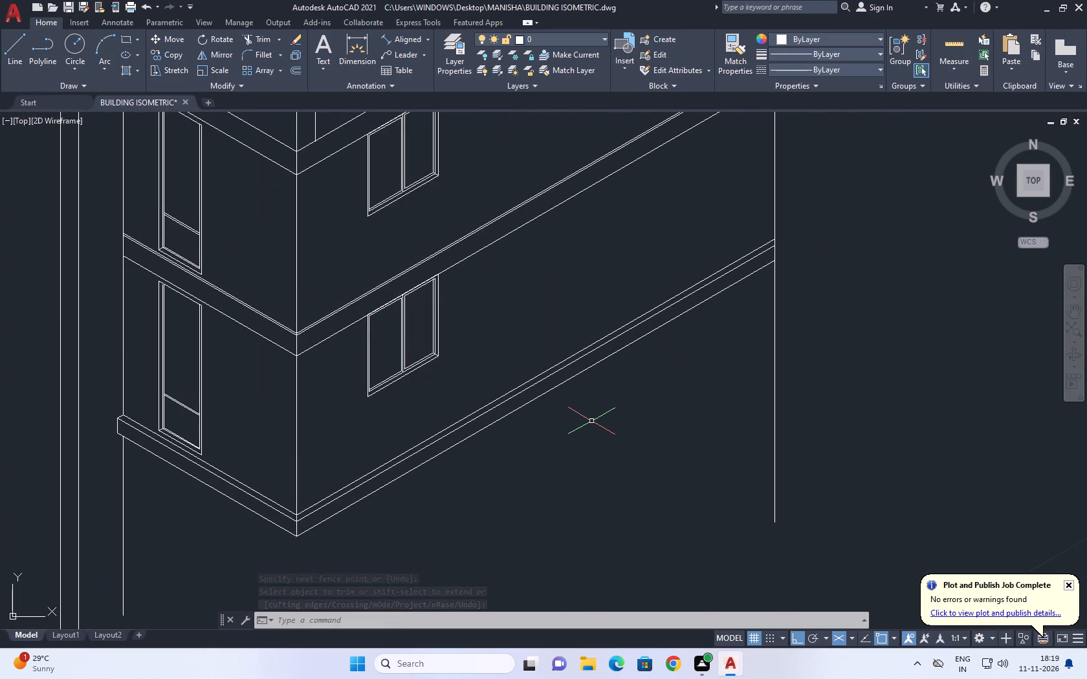
pyautogui.moveTo(676, 248); pyautogui.dragTo(656, 391, button='middle')
pyautogui.moveTo(738, 348); pyautogui.dragTo(710, 367, button='middle')
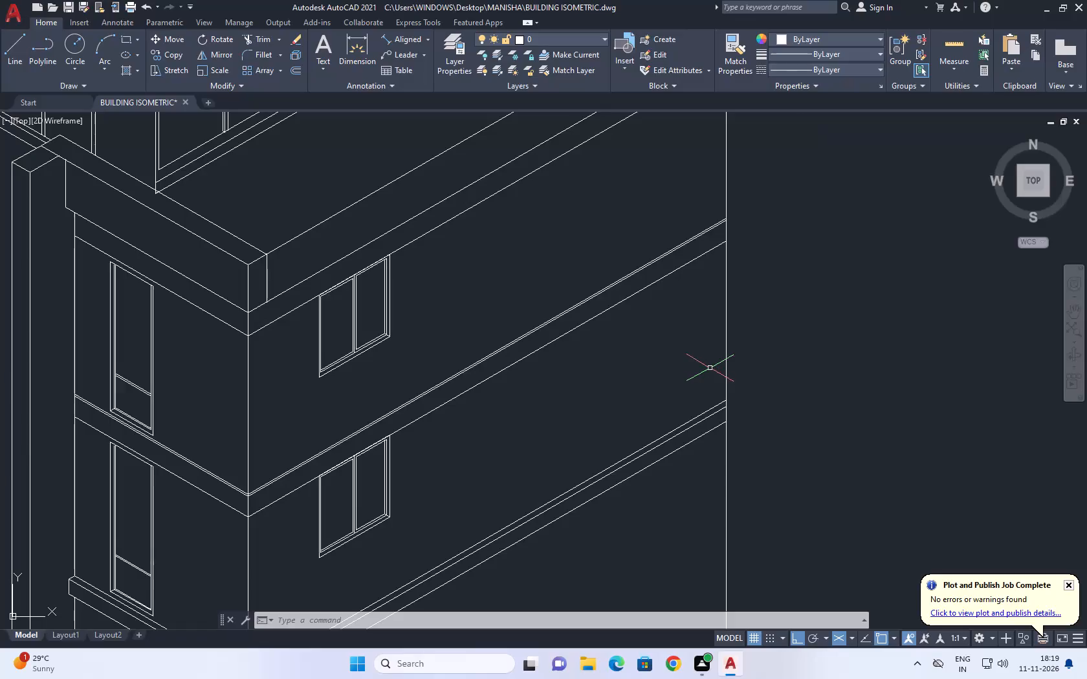
pyautogui.scroll(-2, 707, 379)
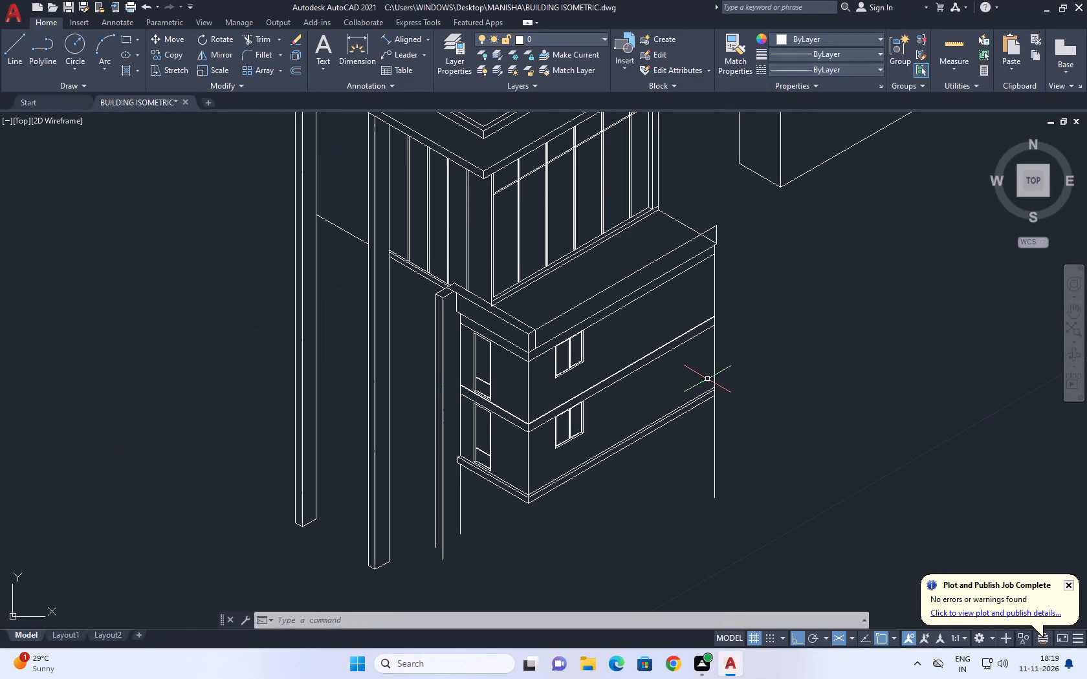
pyautogui.moveTo(726, 378); pyautogui.dragTo(673, 351, button='middle')
pyautogui.moveTo(688, 398); pyautogui.dragTo(688, 411, button='middle')
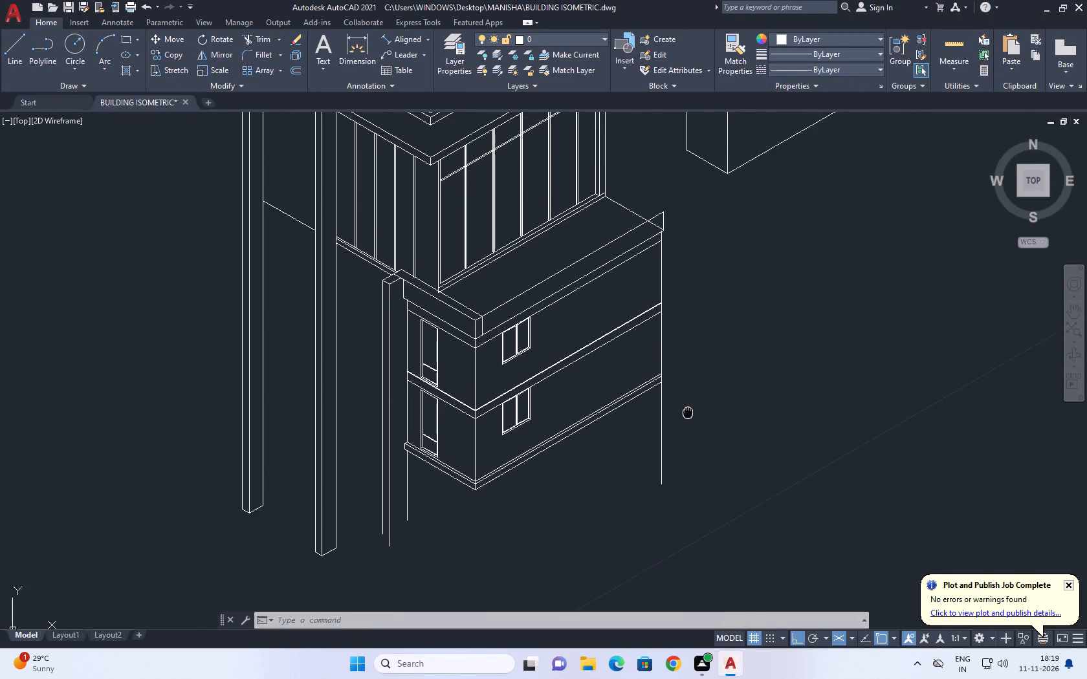
pyautogui.scroll(-1, 688, 411)
pyautogui.moveTo(717, 408); pyautogui.dragTo(627, 385, button='middle')
pyautogui.scroll(-1, 690, 402)
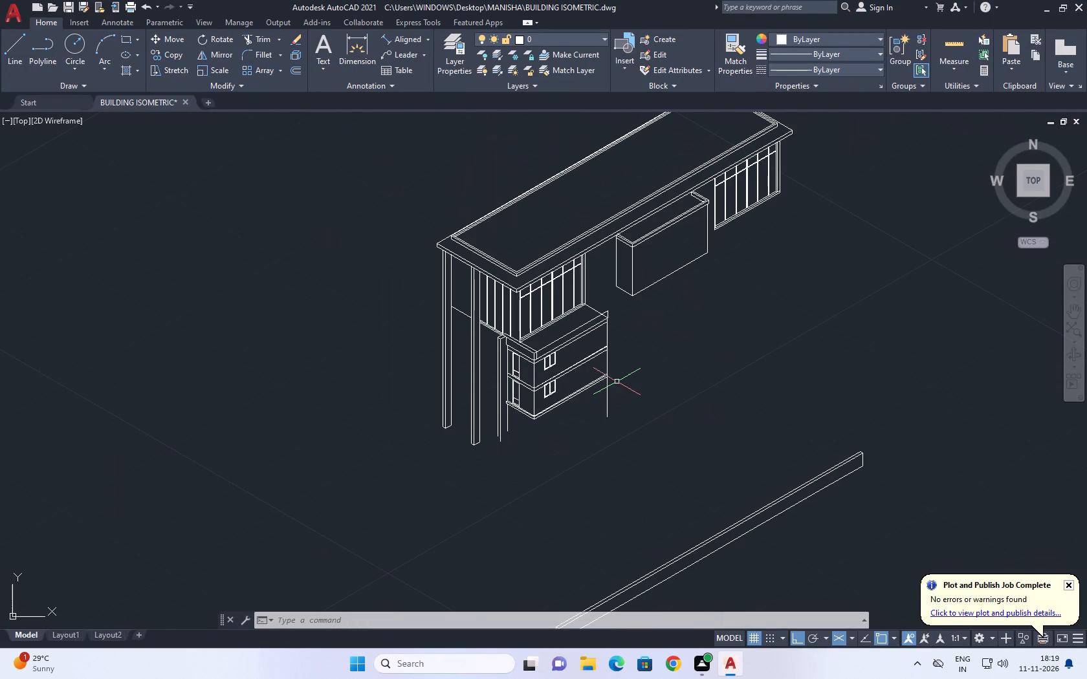
pyautogui.moveTo(622, 410); pyautogui.dragTo(541, 352, button='middle')
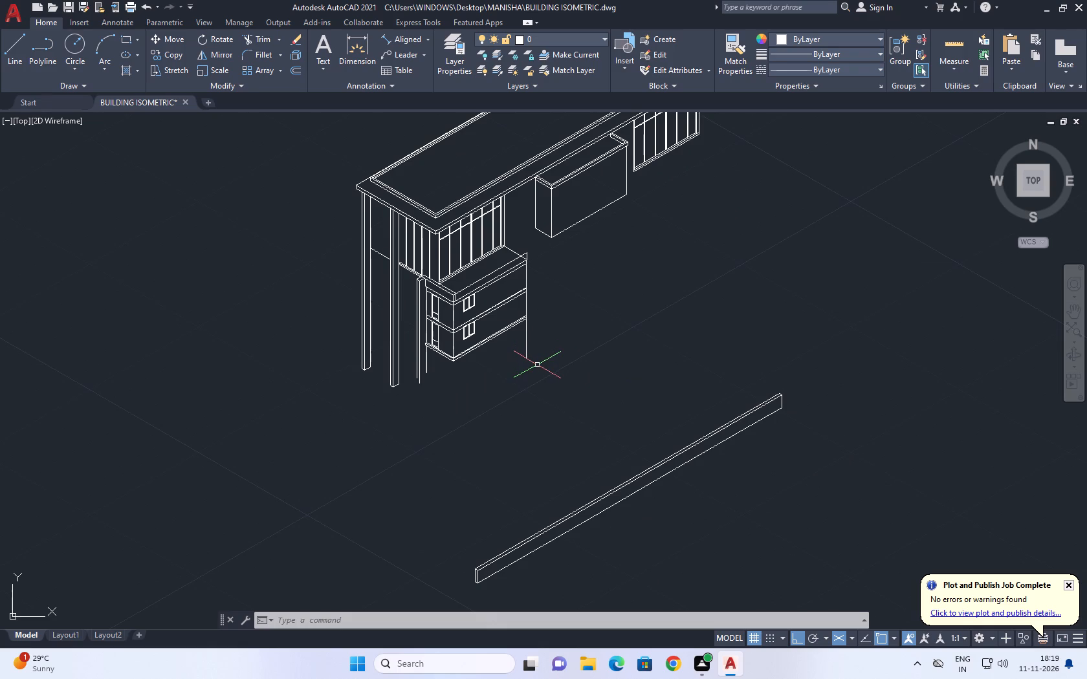
pyautogui.scroll(1, 433, 356)
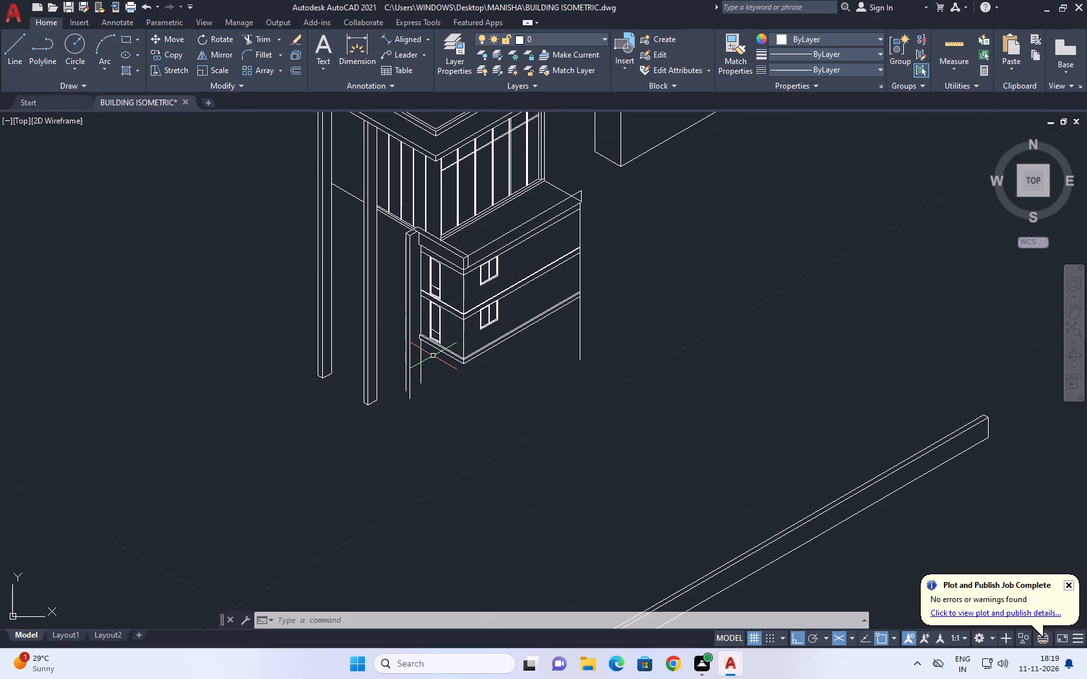
pyautogui.moveTo(434, 376); pyautogui.dragTo(496, 380, button='middle')
pyautogui.scroll(1, 504, 378)
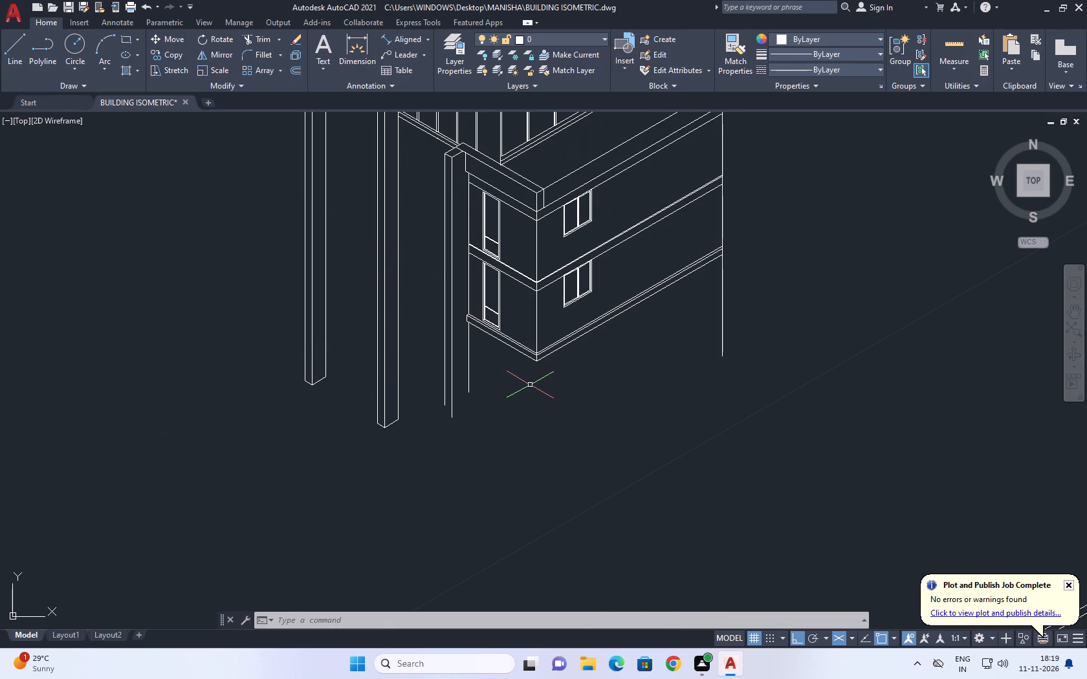
pyautogui.middleClick(556, 369)
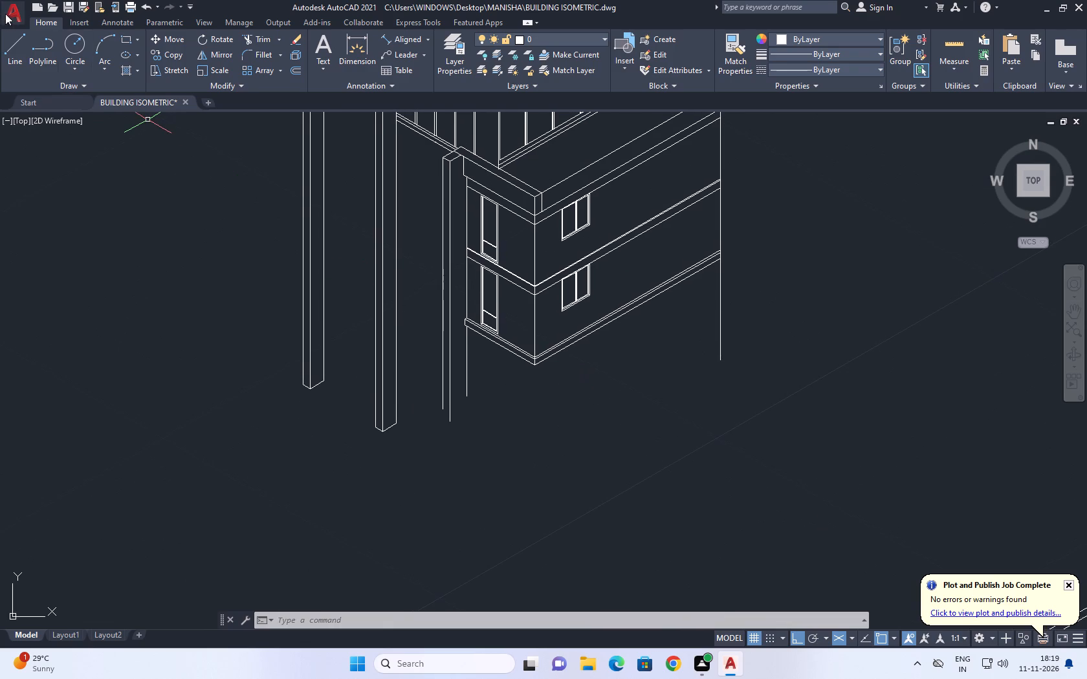
# Save the drawing under the same name, BUILDING ISOMETRIC, as an AutoCAD 2018 drawing, replacing the existing file.
pyautogui.click(6, 14)
pyautogui.click(60, 168)
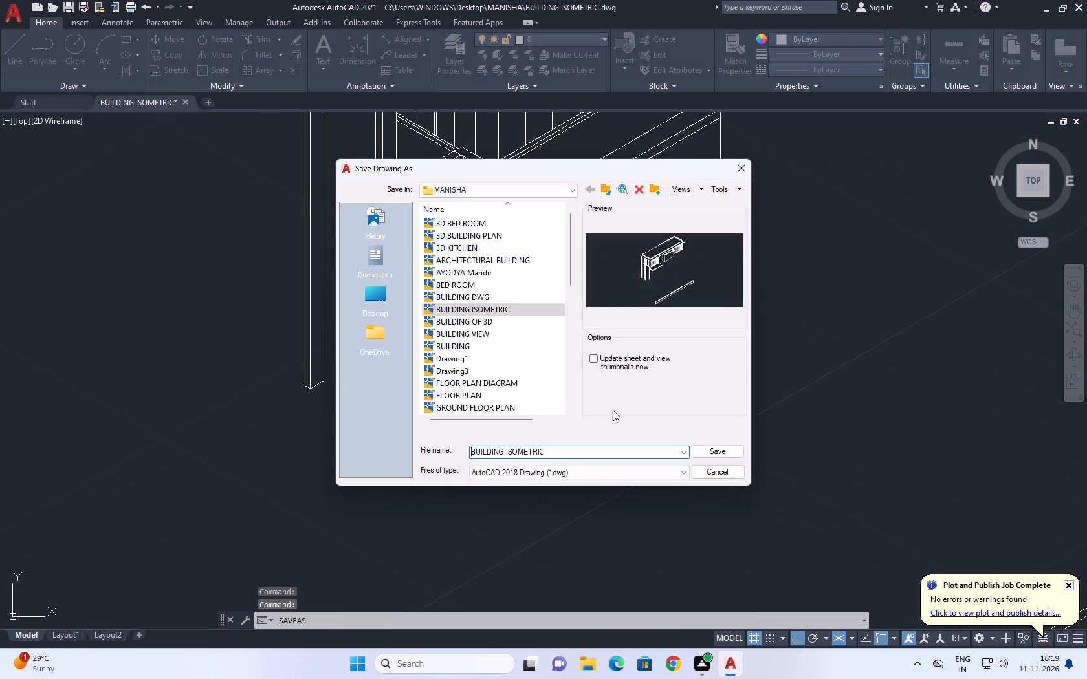
pyautogui.click(714, 448)
pyautogui.click(518, 362)
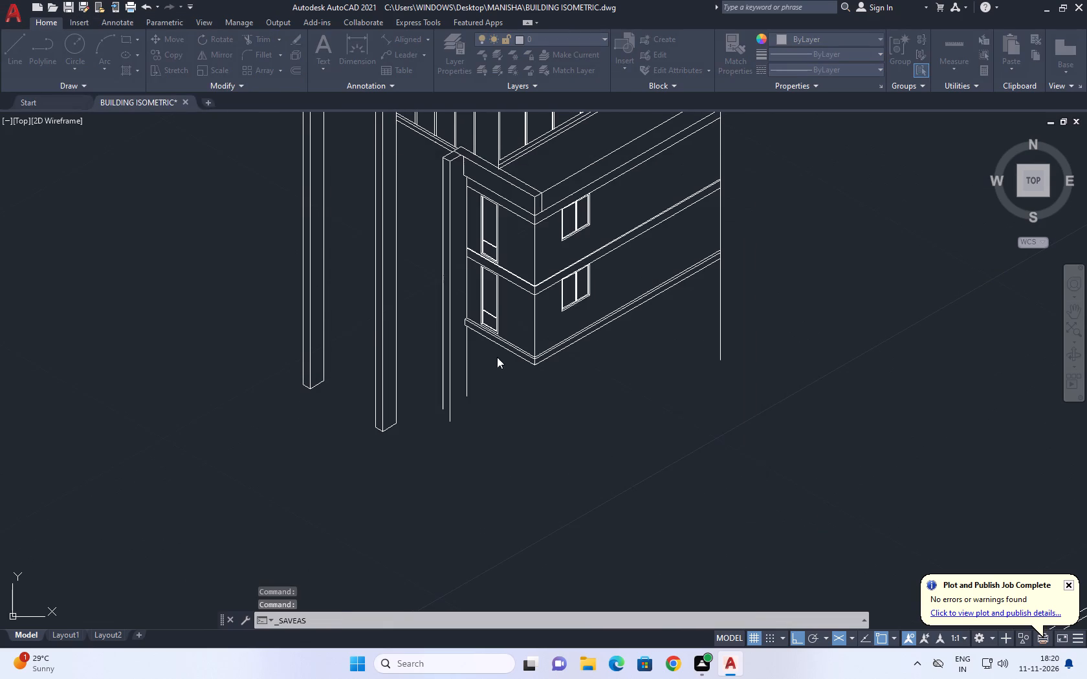
# Draw a vertical line on the right isoplane from the long wall's upper window, at its top corner nearest the building corner, up past the parapet's bottom line.
pyautogui.moveTo(760, 294); pyautogui.dragTo(716, 264, button='middle')
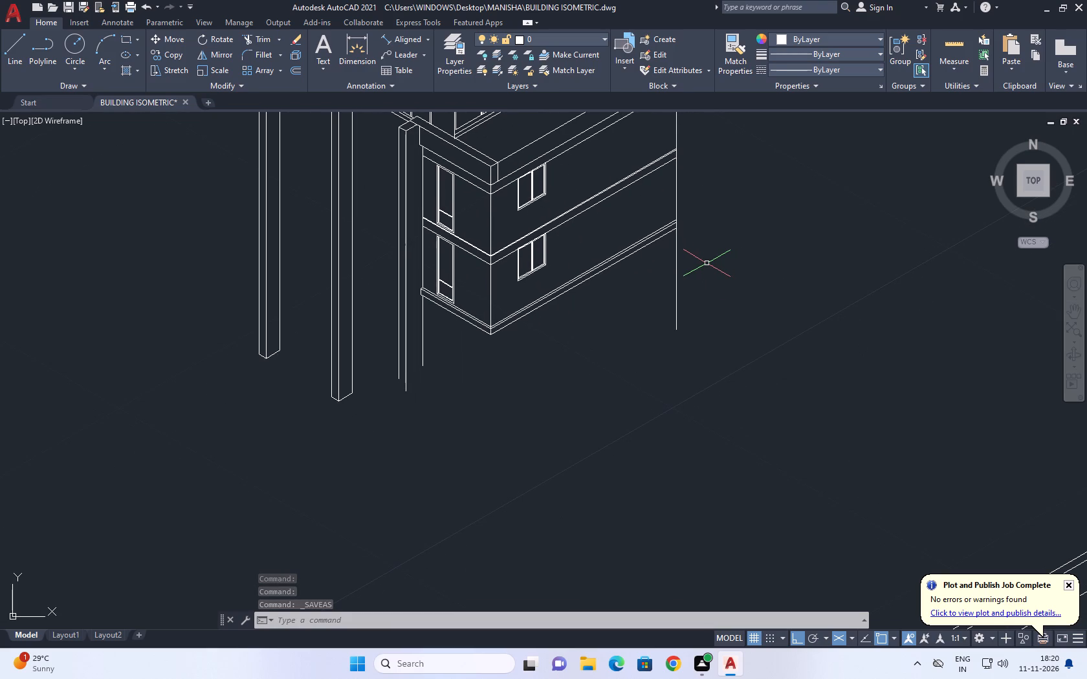
pyautogui.moveTo(559, 236); pyautogui.dragTo(563, 248, button='middle')
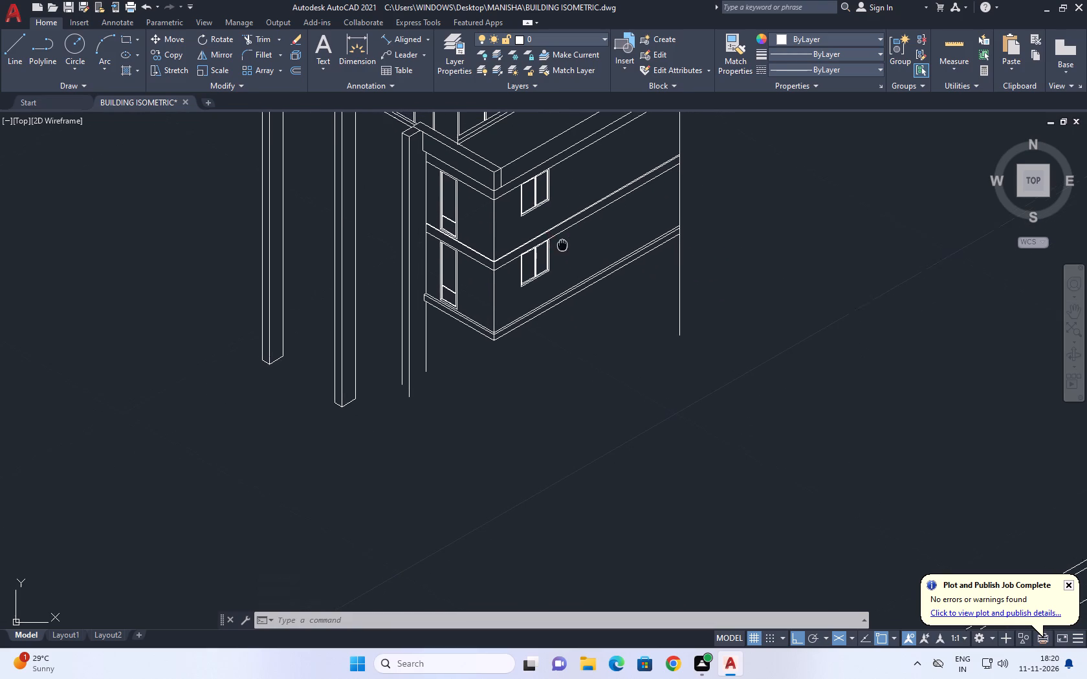
pyautogui.moveTo(563, 248); pyautogui.dragTo(563, 264, button='middle')
pyautogui.moveTo(556, 208); pyautogui.dragTo(557, 217, button='middle')
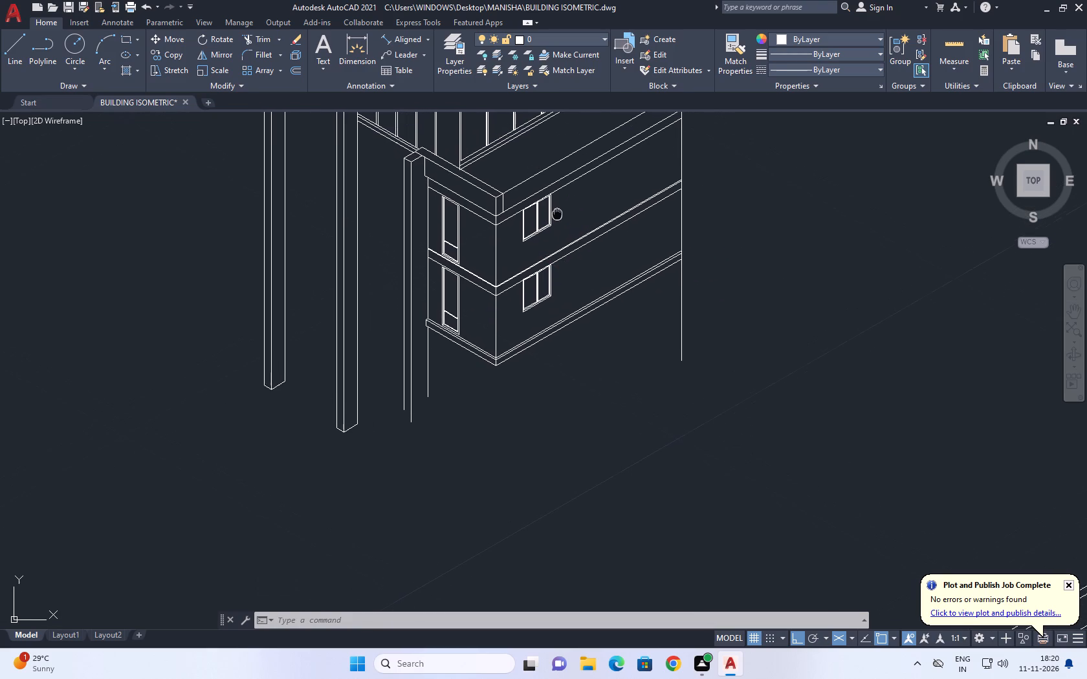
pyautogui.moveTo(557, 217); pyautogui.dragTo(533, 296, button='middle')
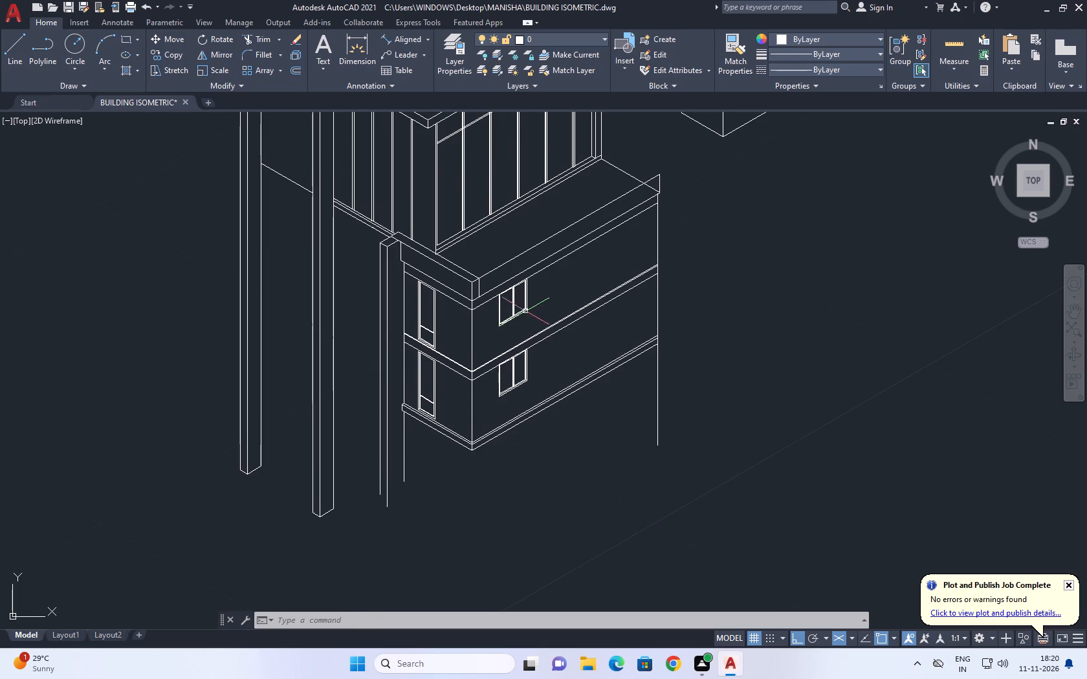
pyautogui.press('l')
pyautogui.press('space')
pyautogui.scroll(2, 470, 297)
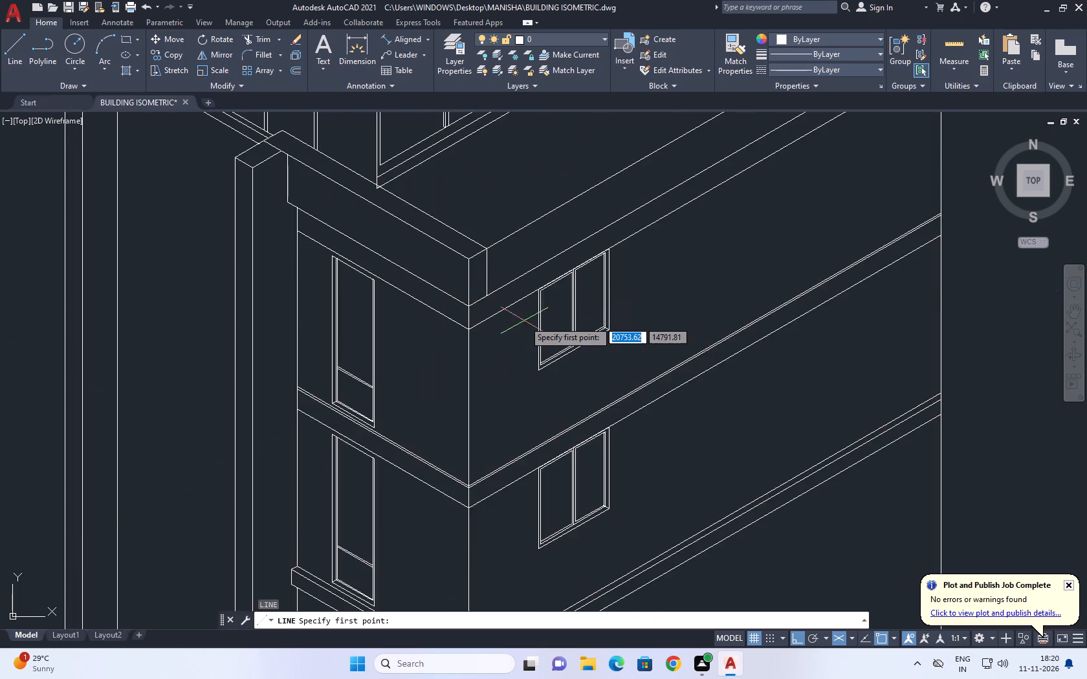
pyautogui.scroll(2, 524, 321)
pyautogui.moveTo(545, 256); pyautogui.dragTo(545, 301, button='middle')
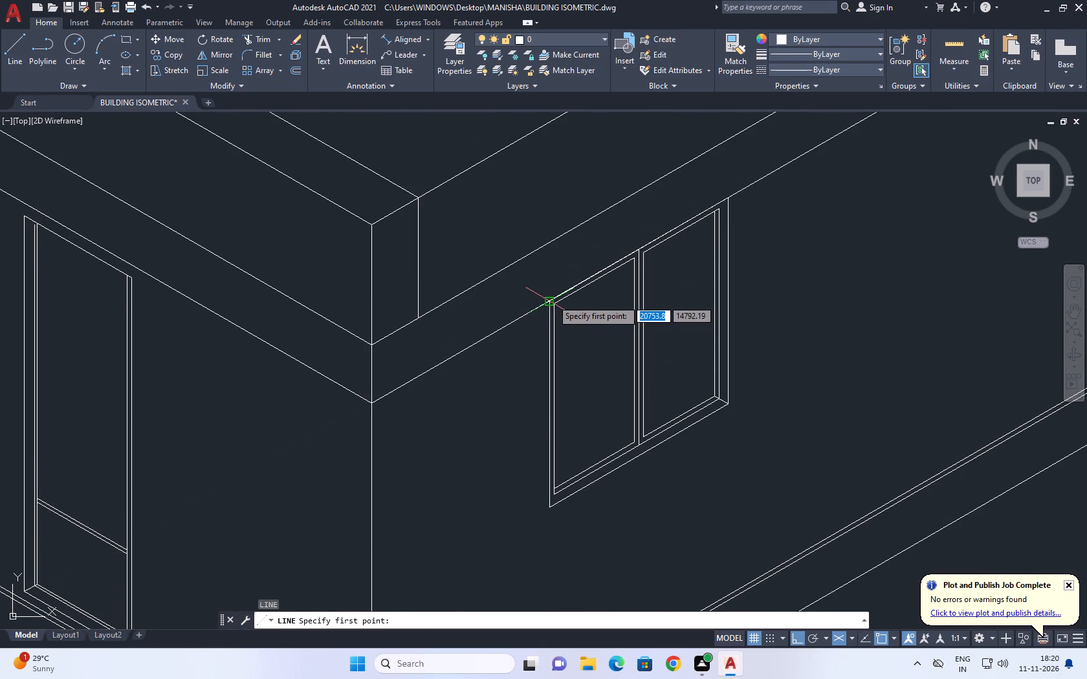
pyautogui.click(547, 299)
pyautogui.press('F5')
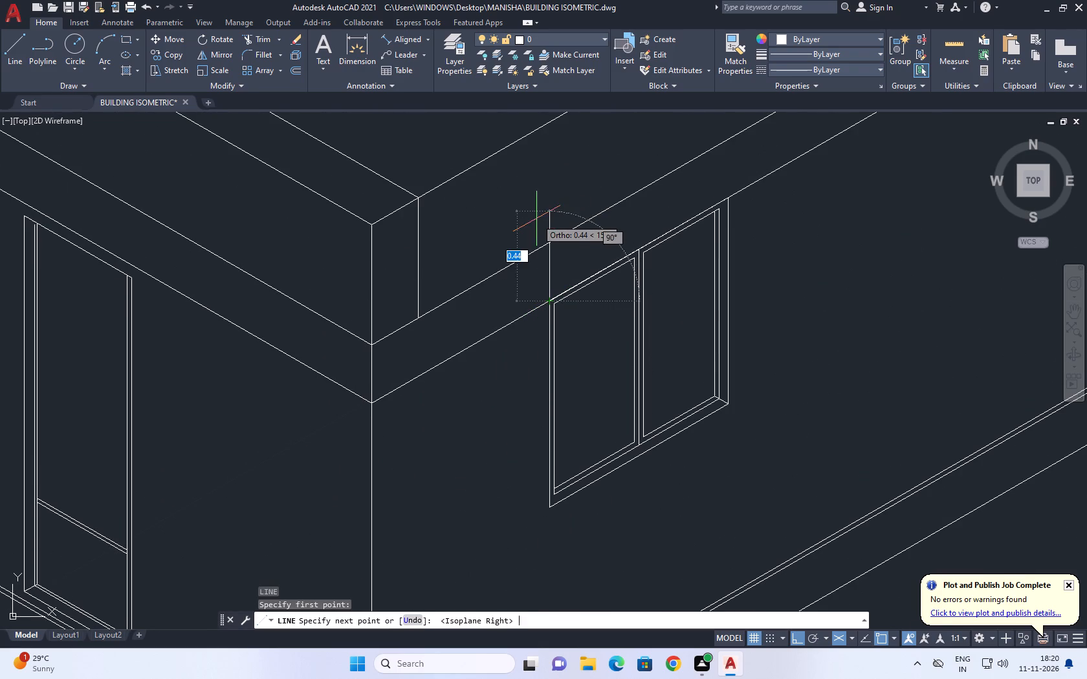
pyautogui.click(536, 210)
pyautogui.press('space')
# Trim the new vertical line where it overruns the parapet's bottom line.
pyautogui.moveTo(573, 247); pyautogui.dragTo(548, 266, button='middle')
pyautogui.press('t')
pyautogui.press('r')
pyautogui.press('space')
pyautogui.moveTo(562, 224); pyautogui.dragTo(554, 226)
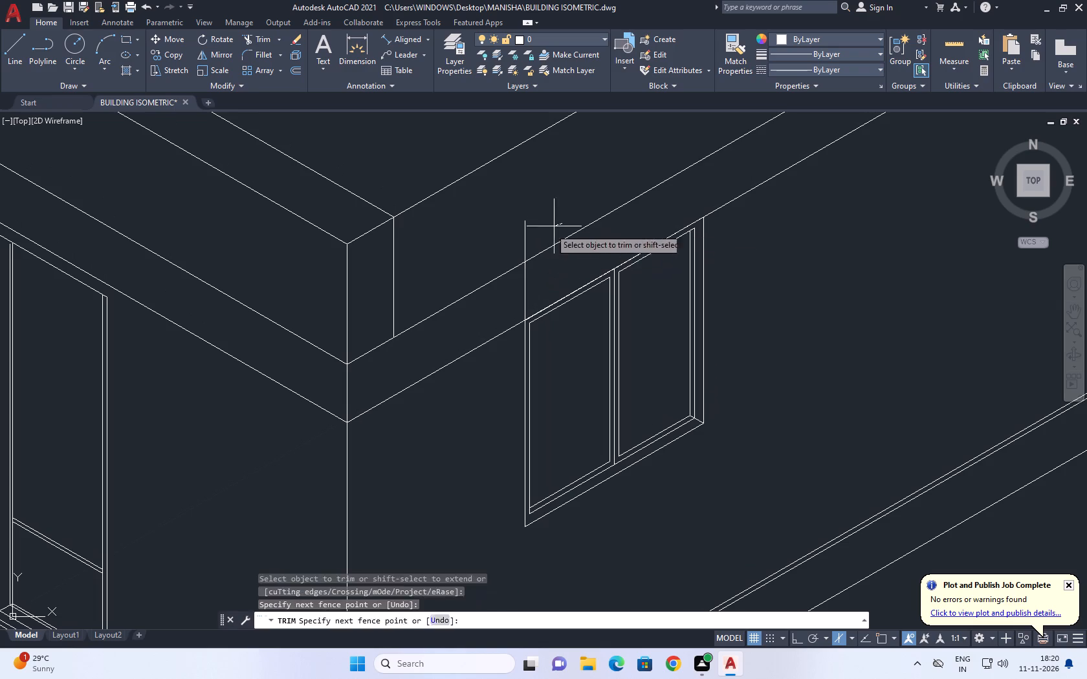
pyautogui.click(490, 253)
pyautogui.press('space')
# Draw a matching vertical line from the upper window's far top corner up past the parapet's bottom line.
pyautogui.moveTo(663, 230); pyautogui.dragTo(582, 319, button='middle')
pyautogui.write('L')
pyautogui.press('space')
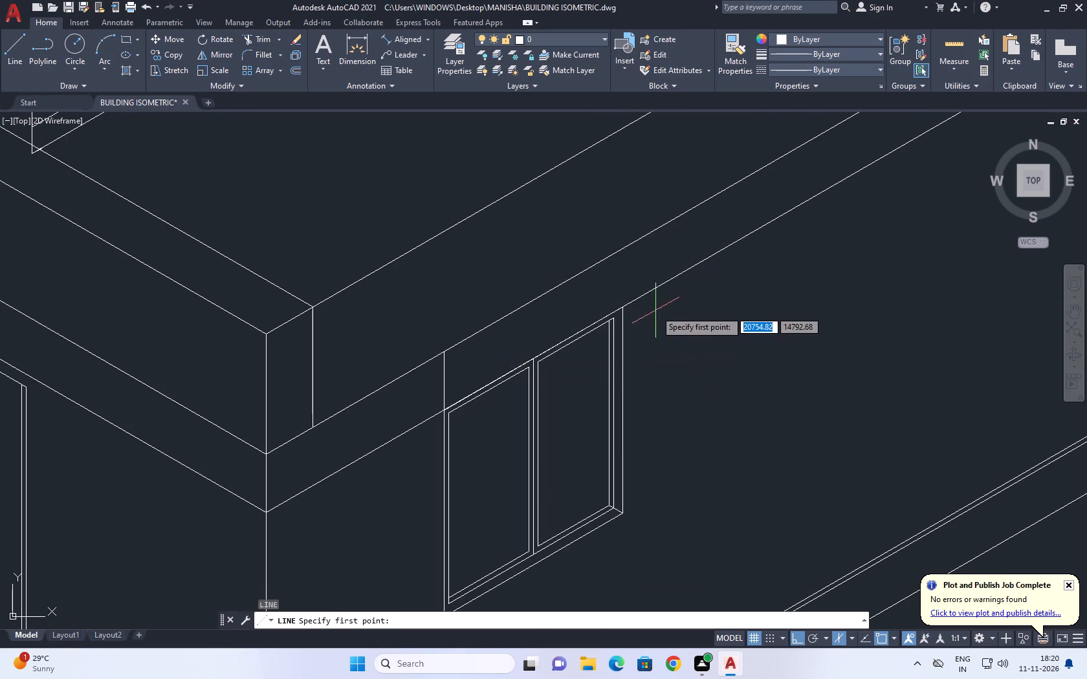
pyautogui.click(622, 308)
pyautogui.click(615, 193)
pyautogui.press('space')
# Trim the second vertical line where it overruns the parapet's bottom line.
pyautogui.moveTo(621, 218); pyautogui.dragTo(544, 294, button='middle')
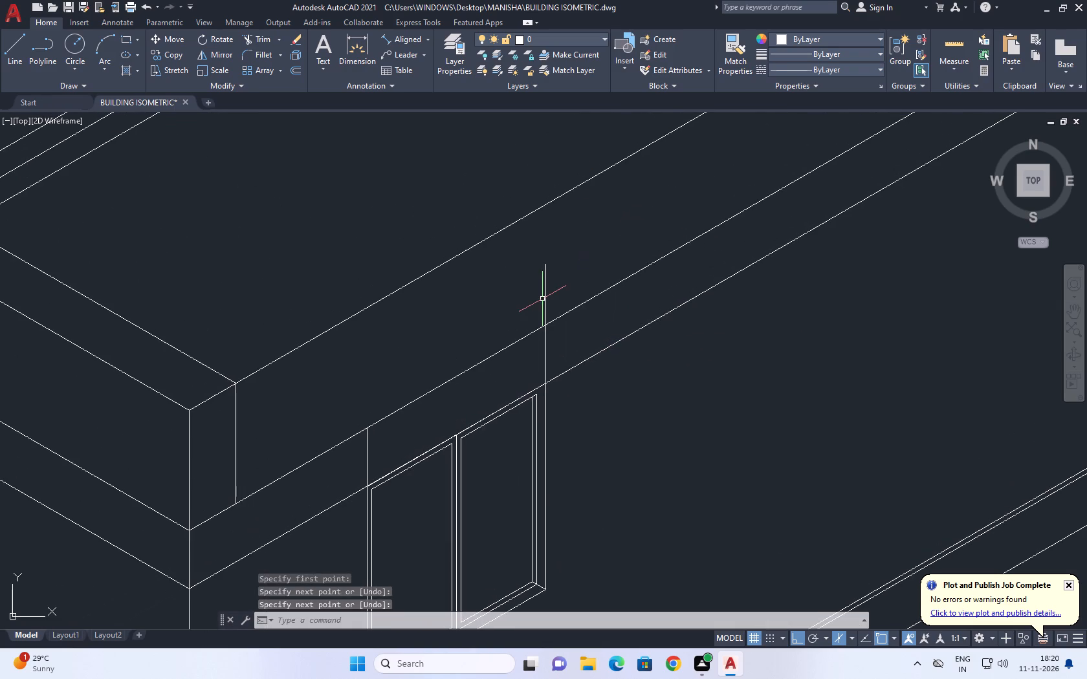
pyautogui.press('t')
pyautogui.press('r')
pyautogui.press('space')
pyautogui.click(604, 260)
pyautogui.moveTo(531, 297); pyautogui.dragTo(526, 304)
pyautogui.scroll(-4, 601, 261)
pyautogui.press('space')
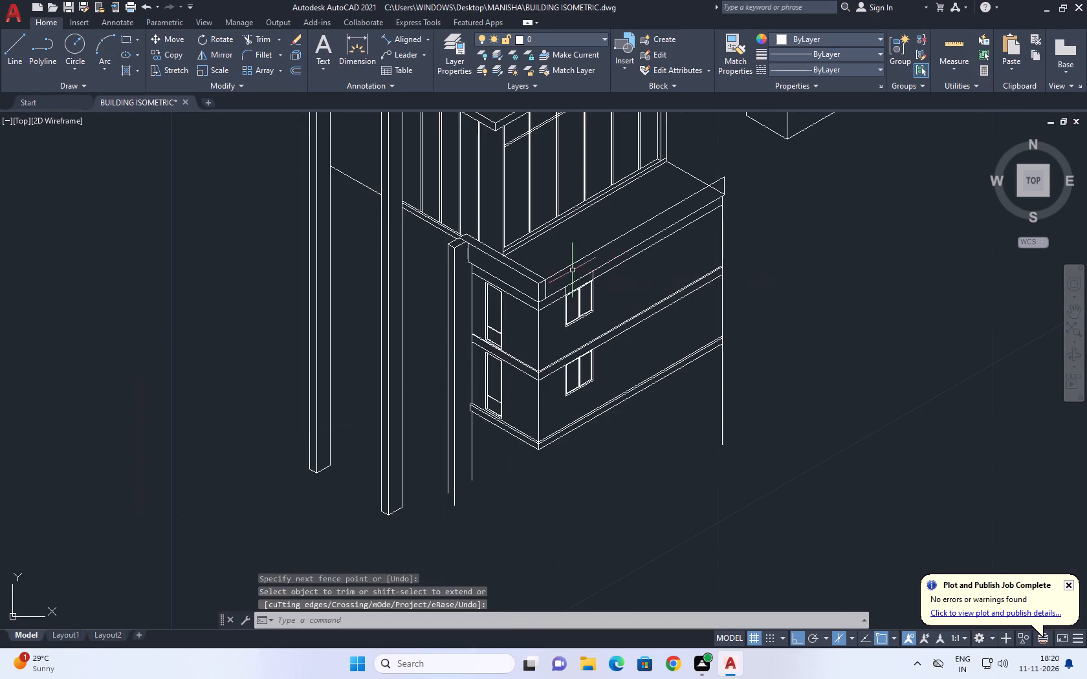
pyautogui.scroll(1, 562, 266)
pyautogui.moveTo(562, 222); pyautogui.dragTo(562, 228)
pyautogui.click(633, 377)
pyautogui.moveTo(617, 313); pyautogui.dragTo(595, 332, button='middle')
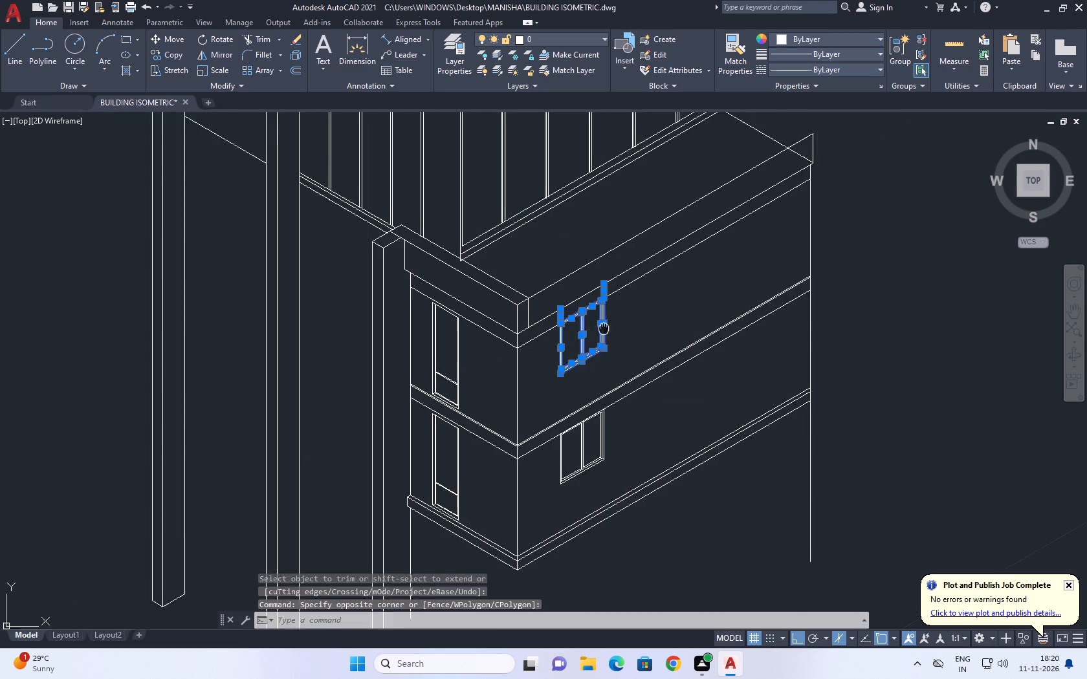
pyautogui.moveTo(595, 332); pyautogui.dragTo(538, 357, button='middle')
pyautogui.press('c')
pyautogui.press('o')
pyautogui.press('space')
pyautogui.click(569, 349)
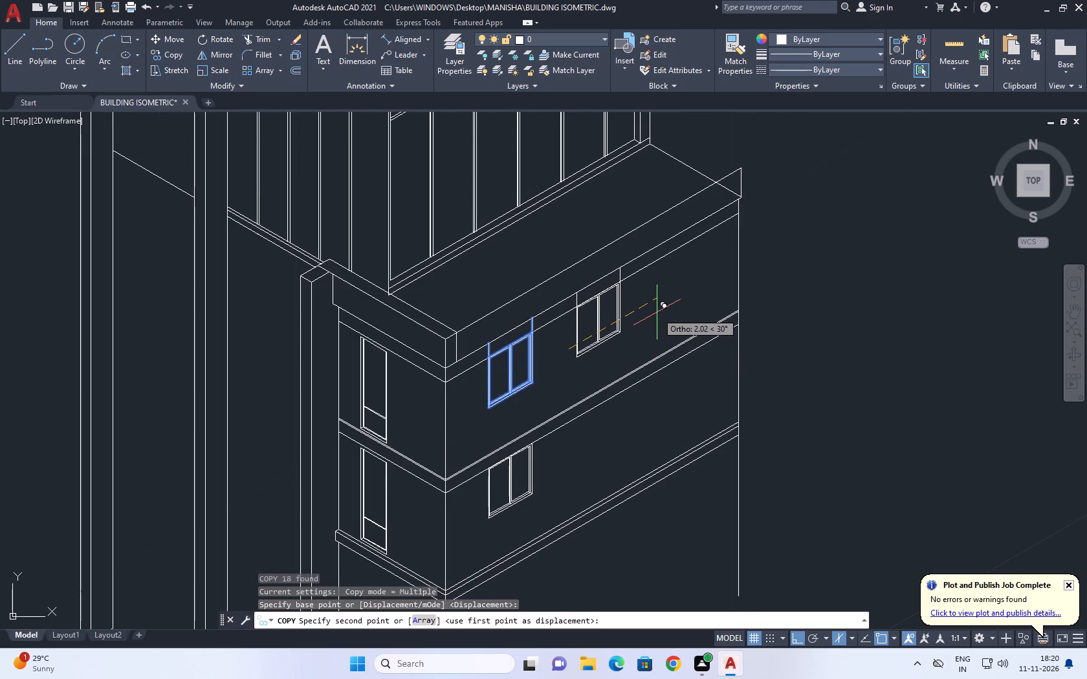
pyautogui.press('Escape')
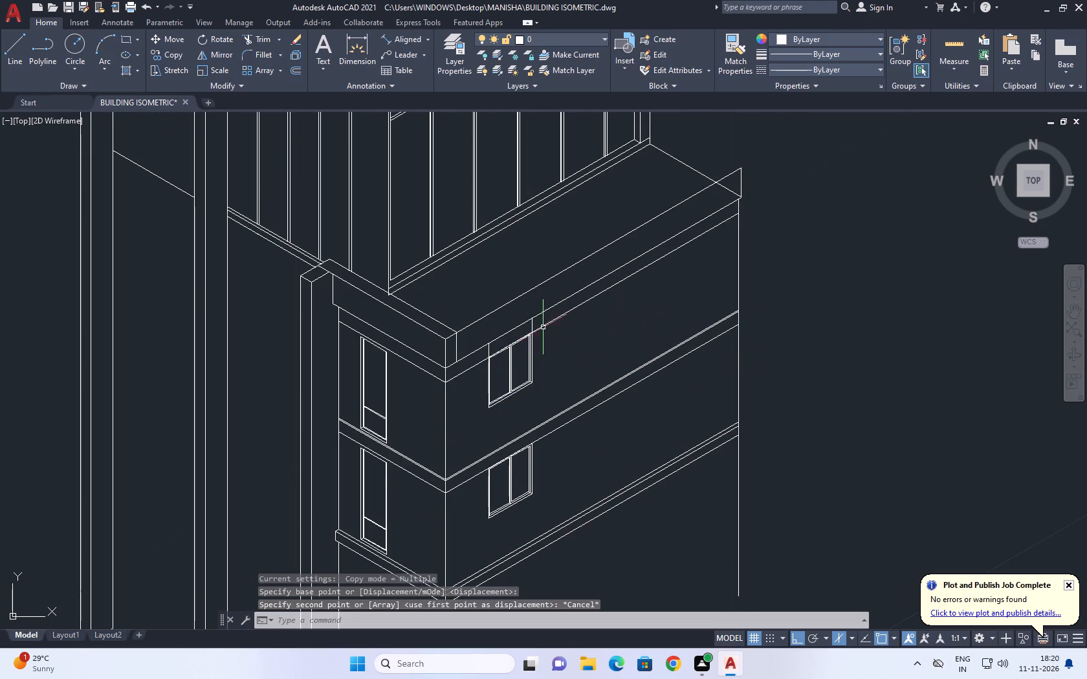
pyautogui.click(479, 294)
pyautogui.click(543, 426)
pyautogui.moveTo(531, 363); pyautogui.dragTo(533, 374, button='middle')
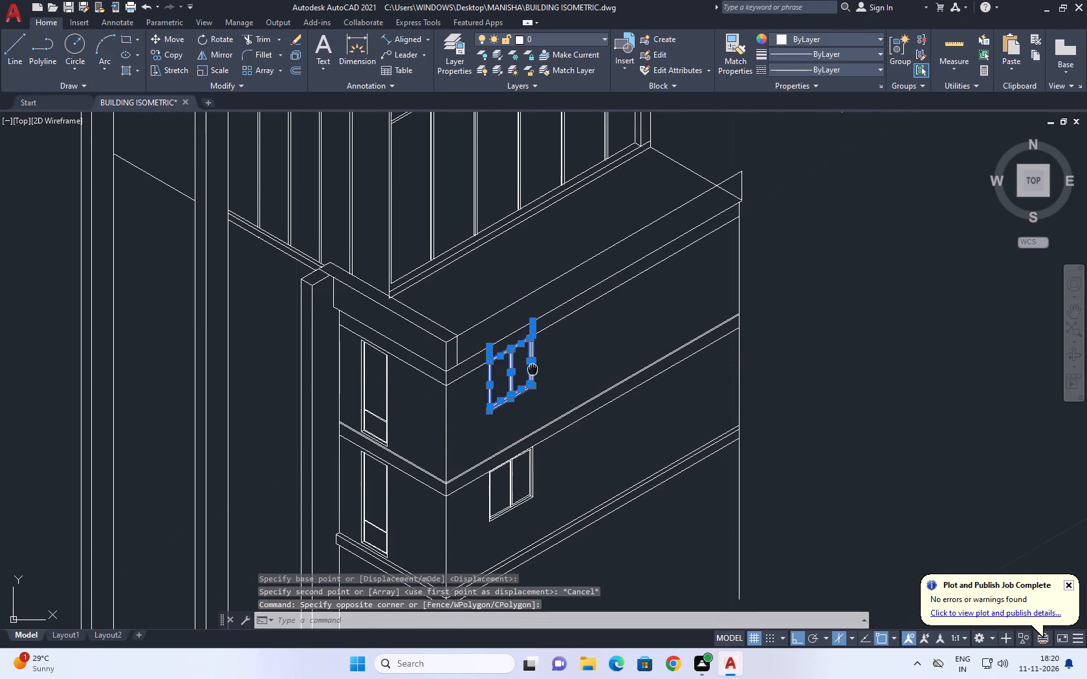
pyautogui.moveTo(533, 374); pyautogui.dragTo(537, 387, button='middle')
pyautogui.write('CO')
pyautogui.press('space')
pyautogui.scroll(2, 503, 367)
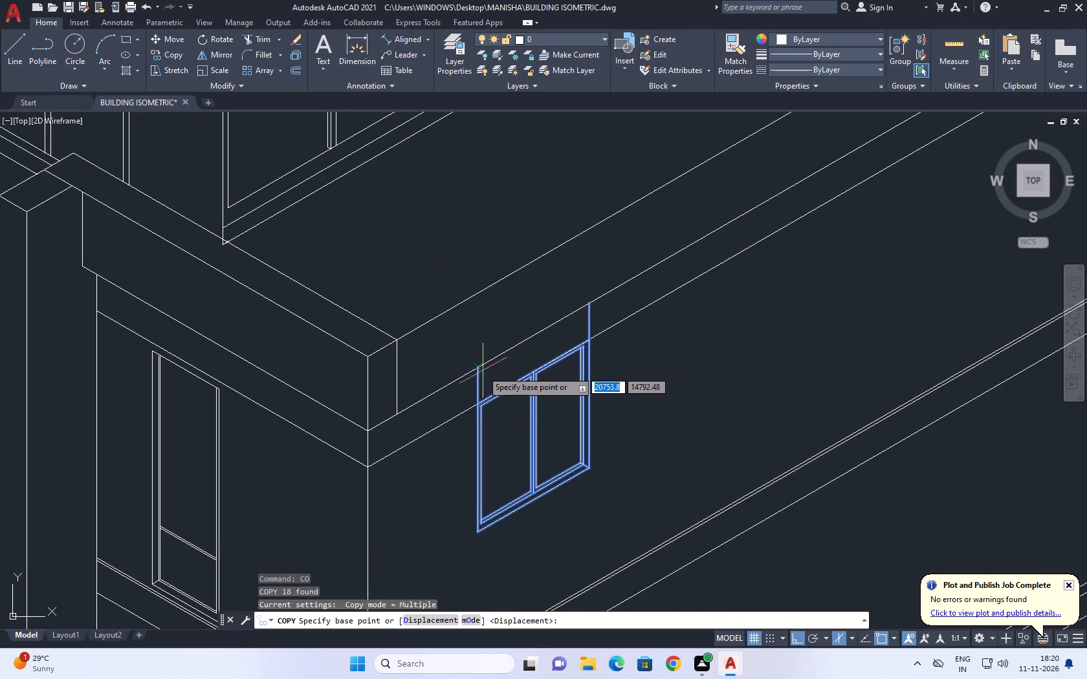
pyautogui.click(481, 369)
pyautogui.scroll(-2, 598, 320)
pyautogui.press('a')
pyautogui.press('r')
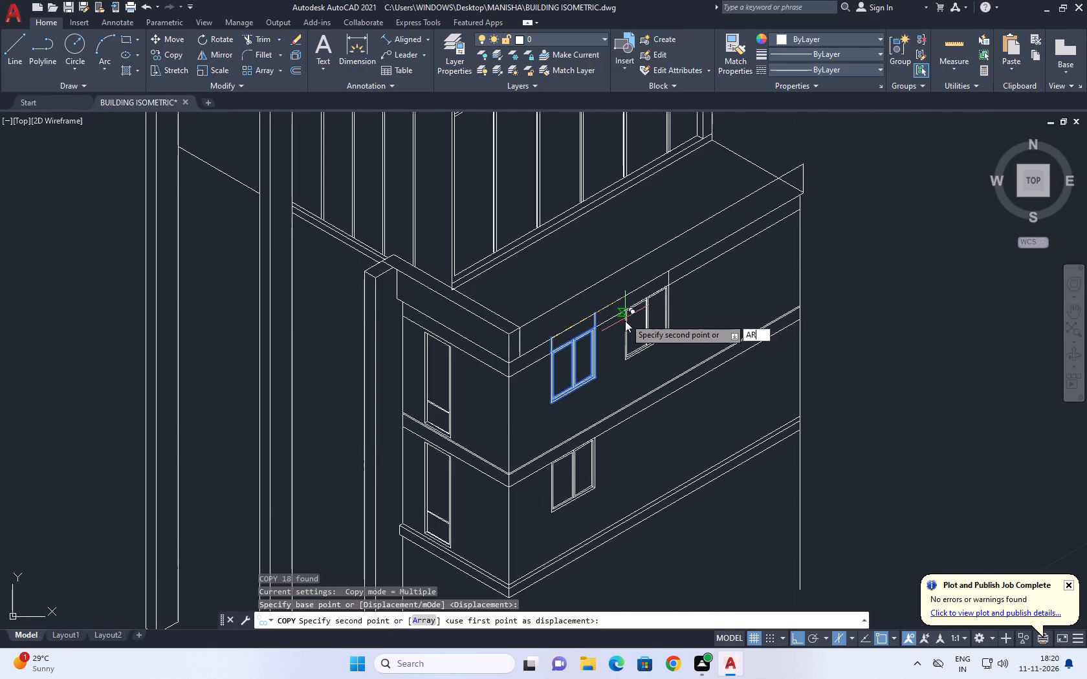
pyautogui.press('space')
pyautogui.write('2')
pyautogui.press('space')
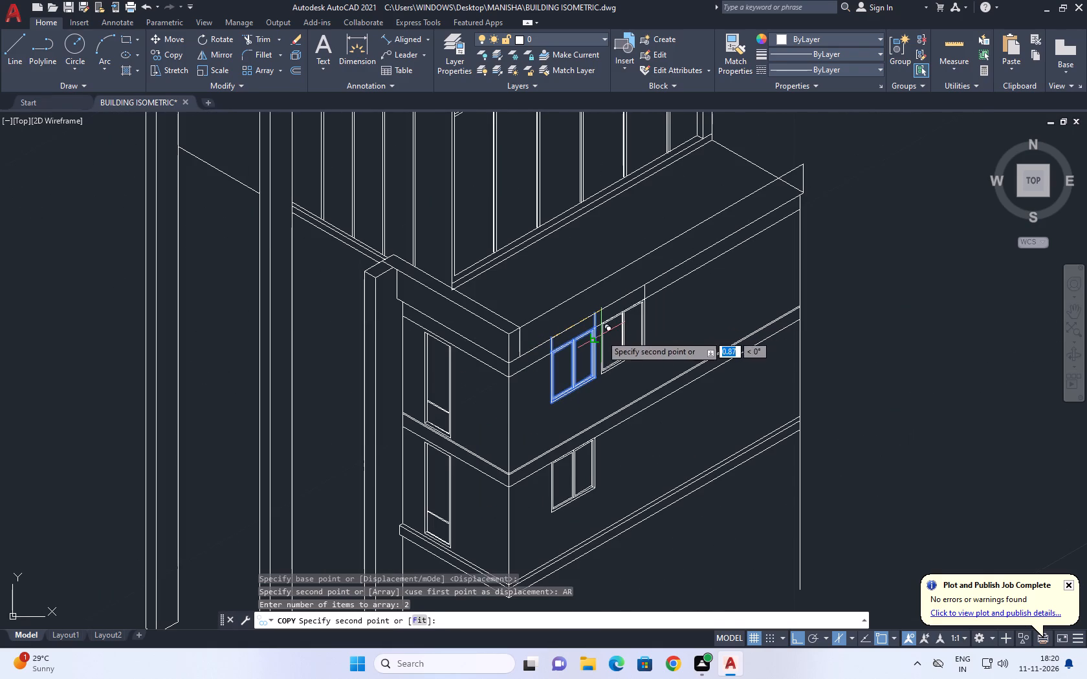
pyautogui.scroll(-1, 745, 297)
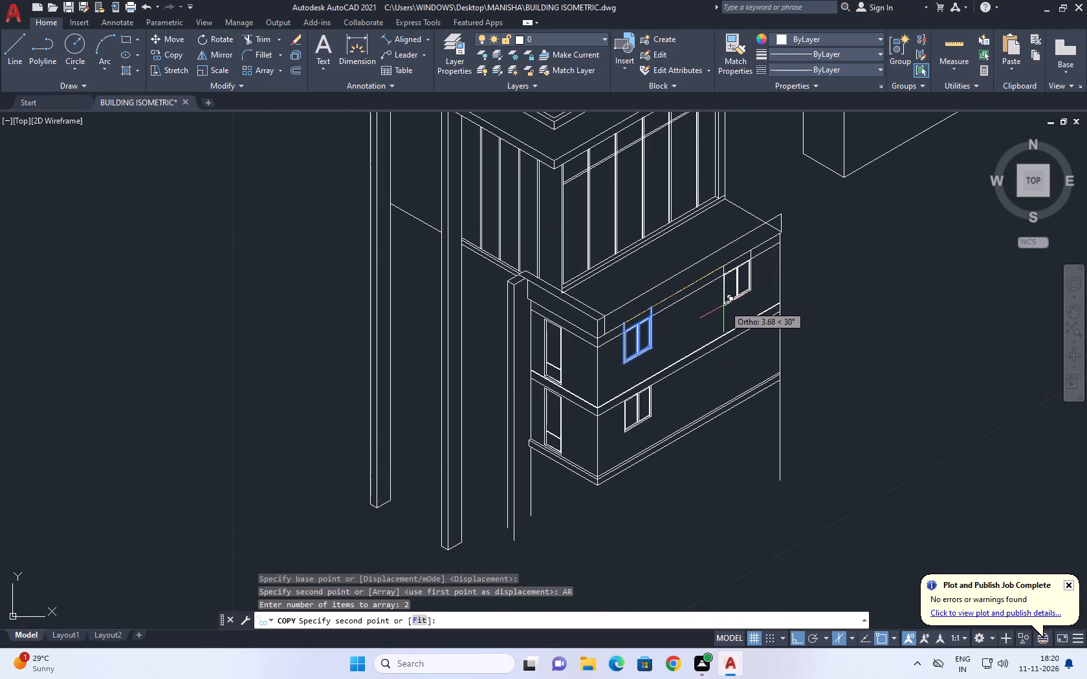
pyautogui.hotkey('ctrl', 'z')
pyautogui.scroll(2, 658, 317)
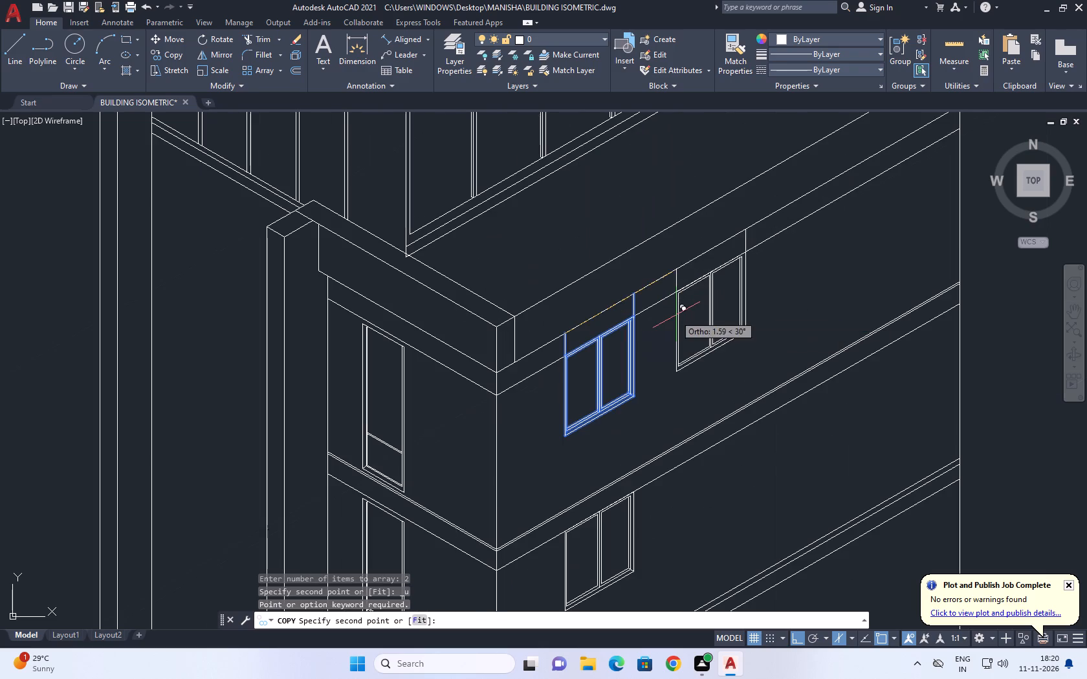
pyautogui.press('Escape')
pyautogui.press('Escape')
# Copy the upper window with its two vertical lines as a fitted array of 3 items, spanning about 4 units along the long wall.
pyautogui.click(555, 256)
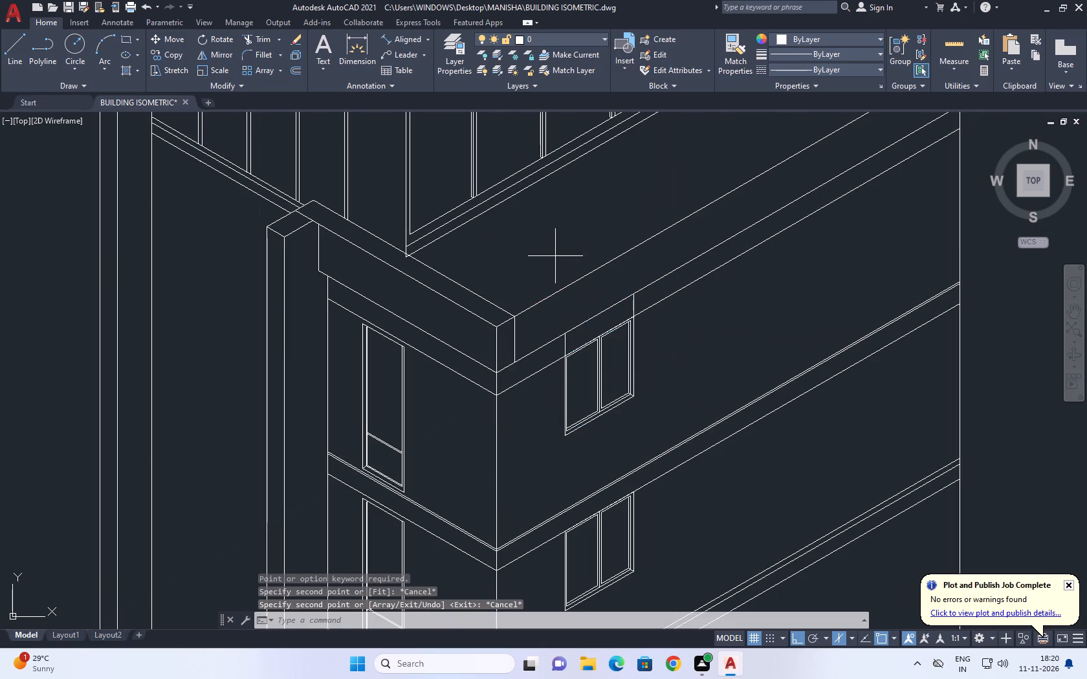
pyautogui.moveTo(657, 444); pyautogui.dragTo(657, 437)
pyautogui.moveTo(596, 373); pyautogui.dragTo(598, 407, button='middle')
pyautogui.write('CO')
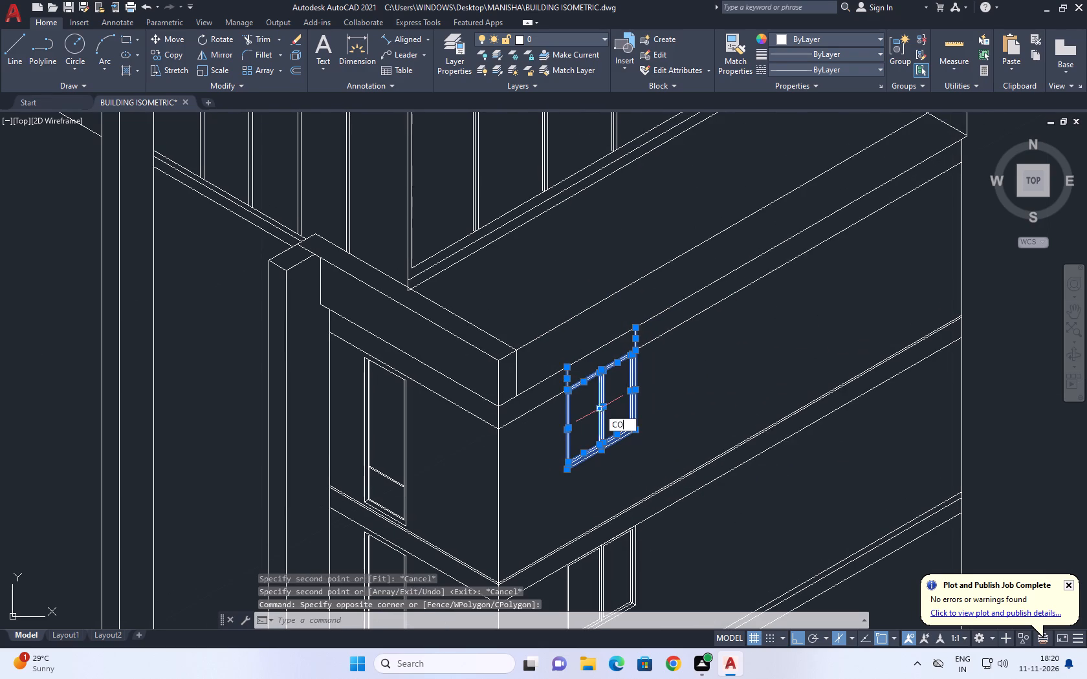
pyautogui.press('space')
pyautogui.scroll(1, 572, 372)
pyautogui.click(563, 365)
pyautogui.scroll(-2, 624, 356)
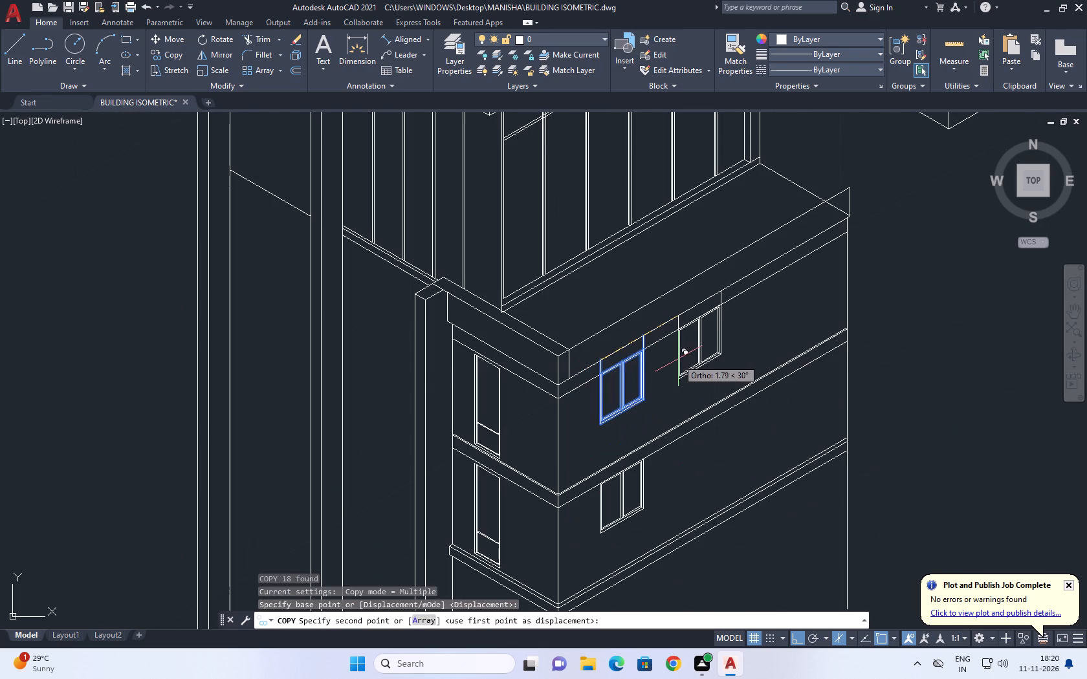
pyautogui.write('AR')
pyautogui.press('space')
pyautogui.write('3')
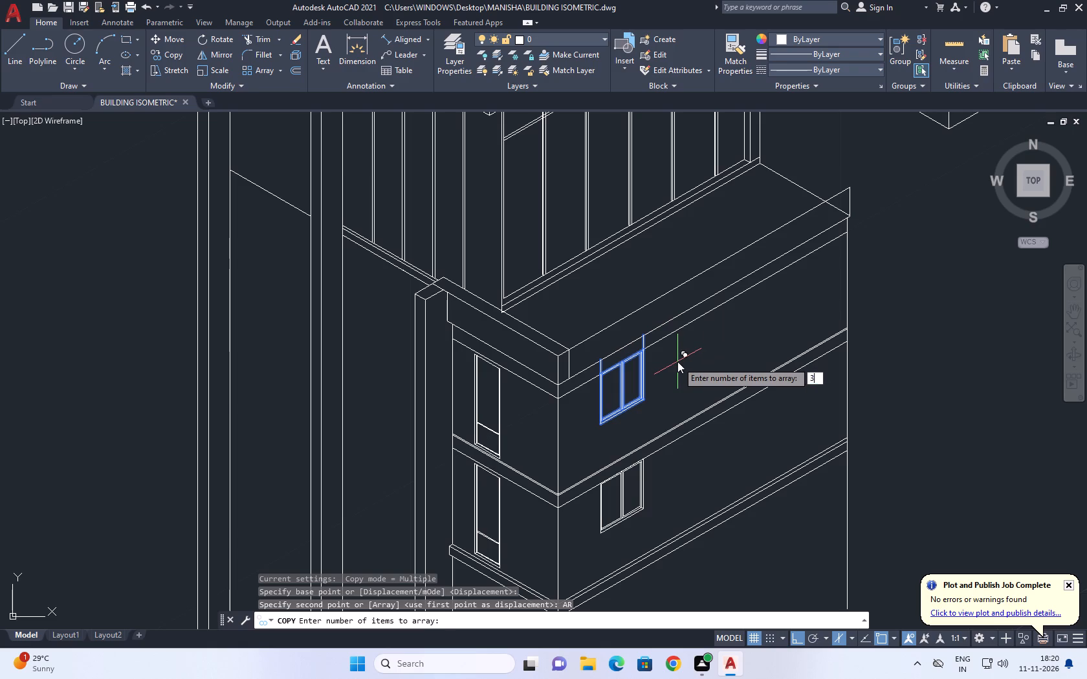
pyautogui.press('space')
pyautogui.write('F')
pyautogui.press('space')
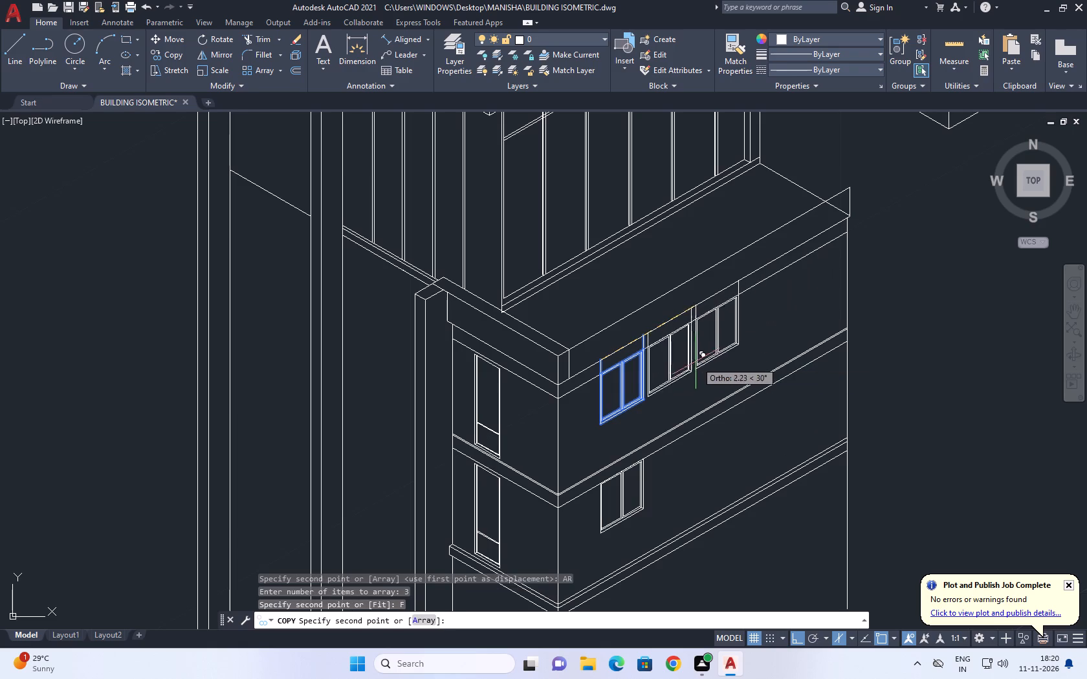
pyautogui.scroll(1, 769, 313)
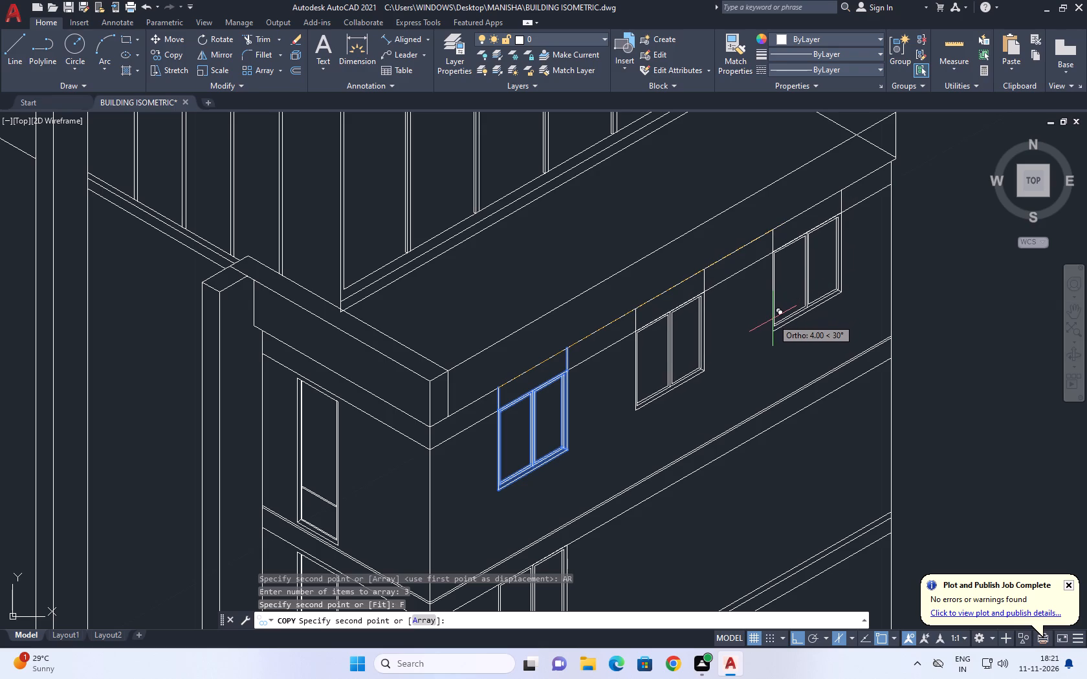
pyautogui.click(767, 323)
pyautogui.press('space')
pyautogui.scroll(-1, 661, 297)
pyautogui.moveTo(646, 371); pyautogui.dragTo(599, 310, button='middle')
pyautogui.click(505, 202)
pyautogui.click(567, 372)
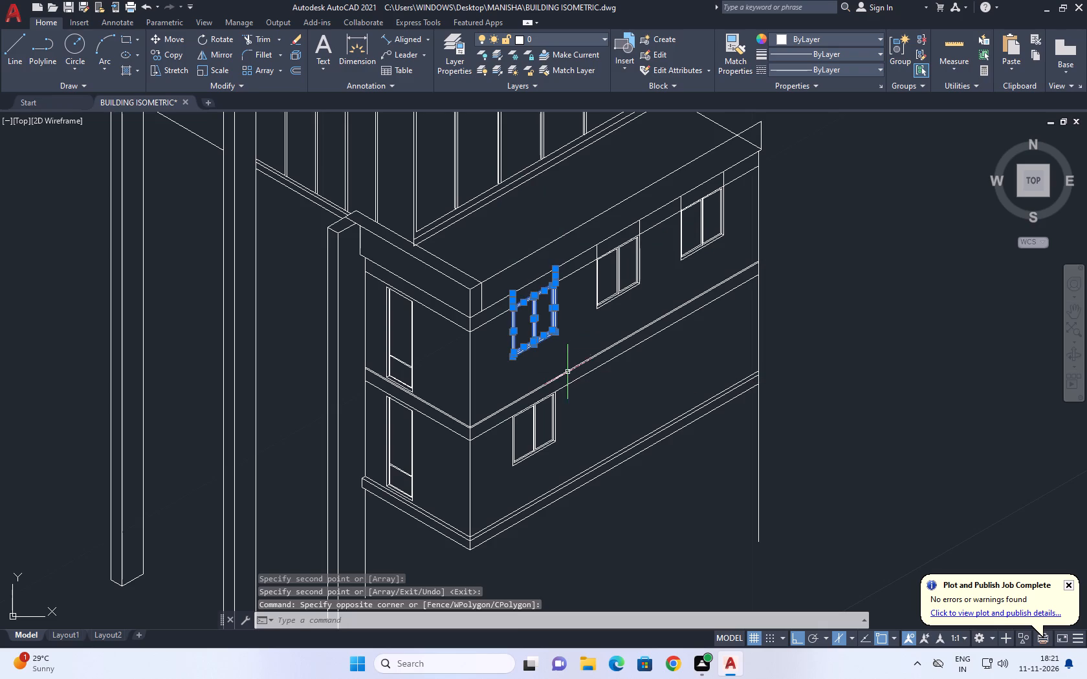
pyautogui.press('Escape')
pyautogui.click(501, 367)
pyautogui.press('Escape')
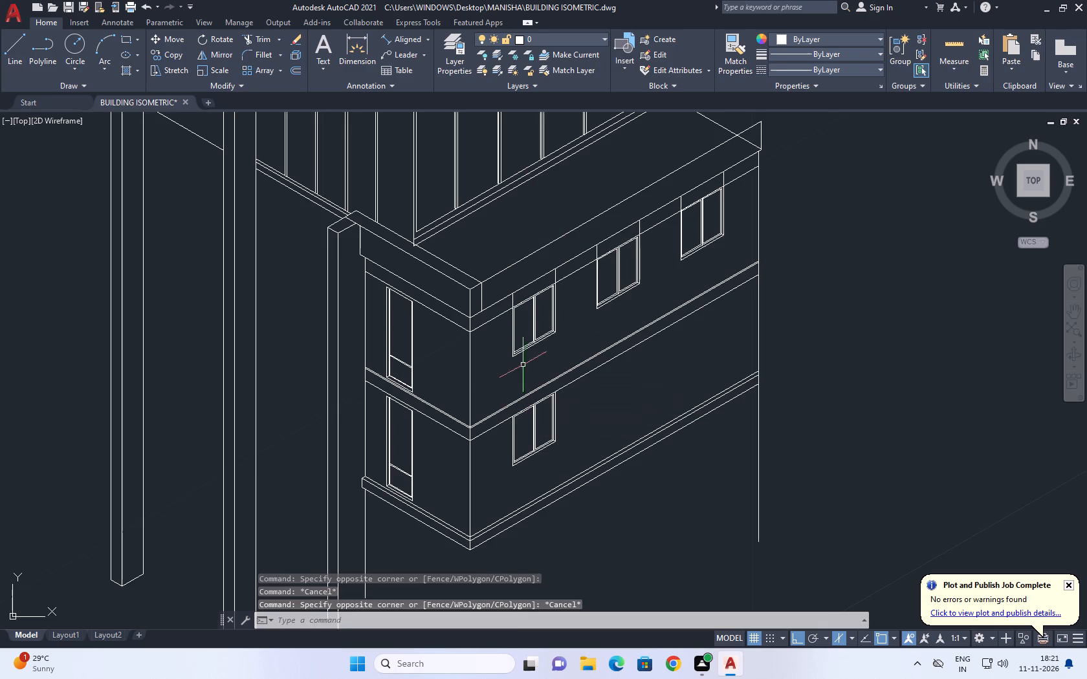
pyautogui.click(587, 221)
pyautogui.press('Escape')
# Copy the upper storey's middle and far windows, with their vertical lines, straight down onto the lower storey of the long wall.
pyautogui.click(577, 181)
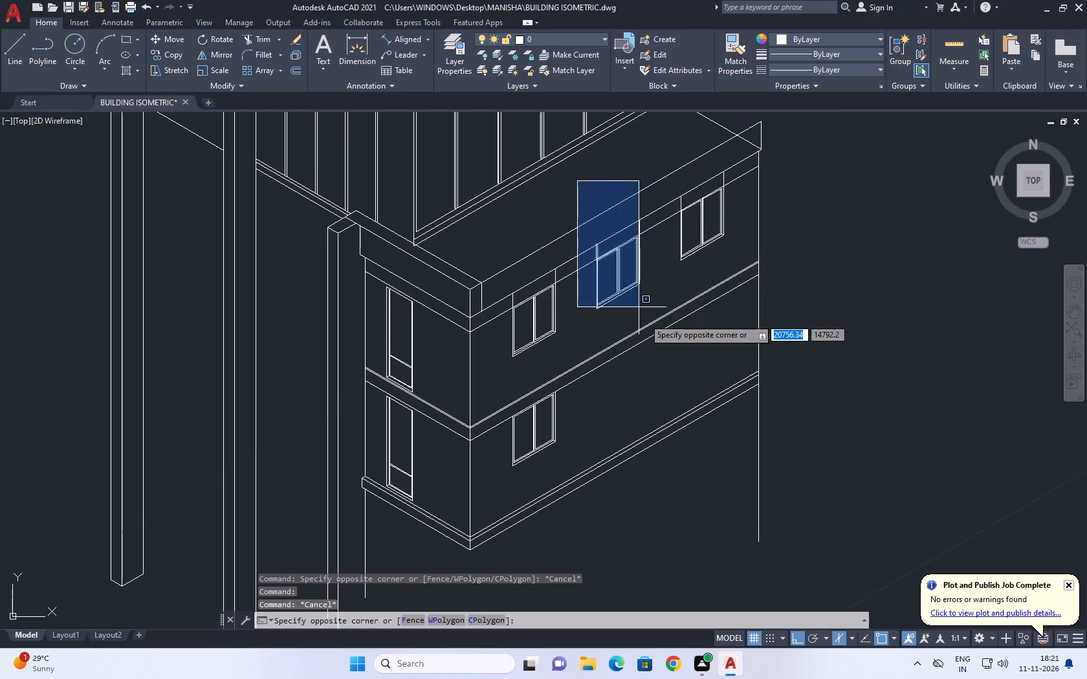
pyautogui.click(648, 330)
pyautogui.click(668, 154)
pyautogui.click(731, 312)
pyautogui.middleClick(706, 303)
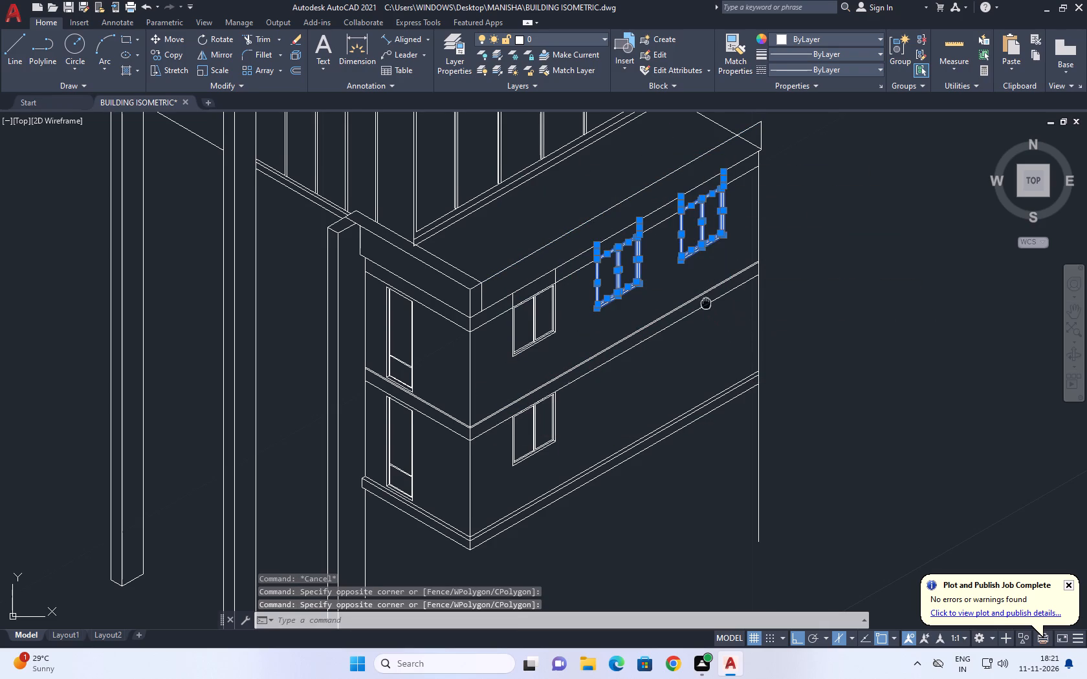
pyautogui.press('c')
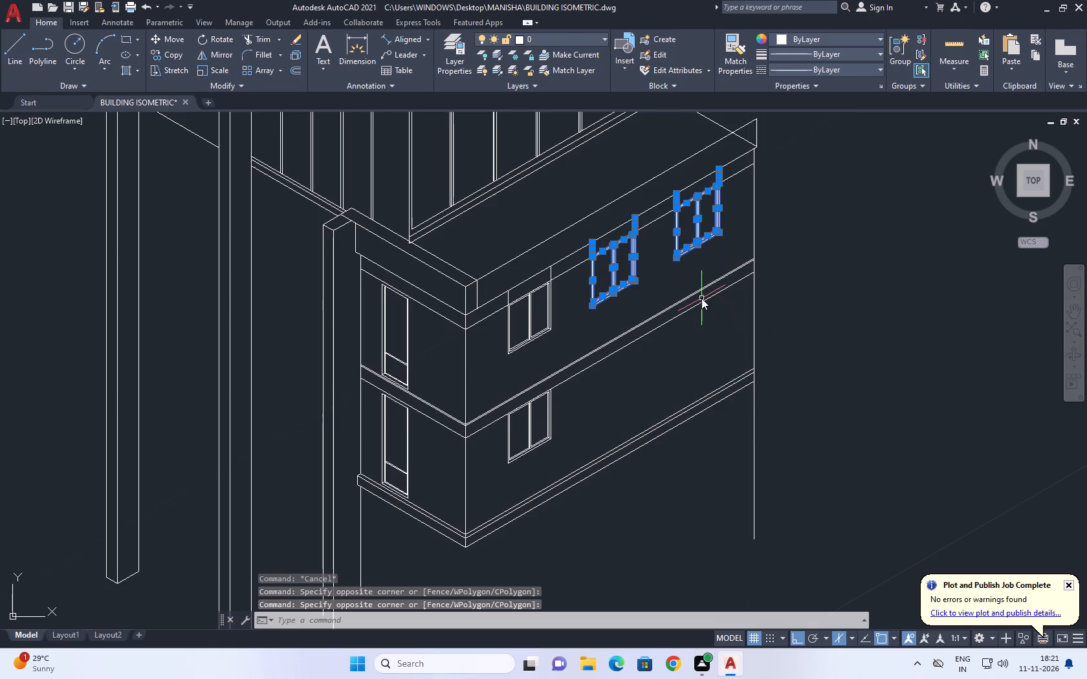
pyautogui.write('O')
pyautogui.press('space')
pyautogui.moveTo(674, 348); pyautogui.dragTo(668, 318, button='middle')
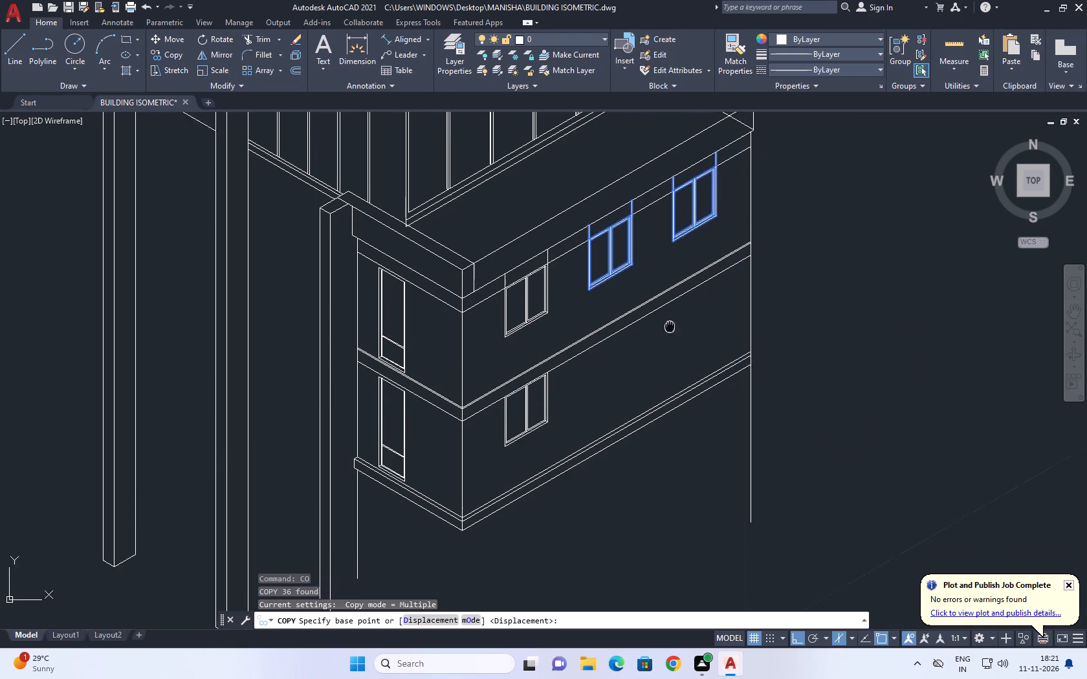
pyautogui.moveTo(668, 318); pyautogui.dragTo(672, 249, button='middle')
pyautogui.click(656, 215)
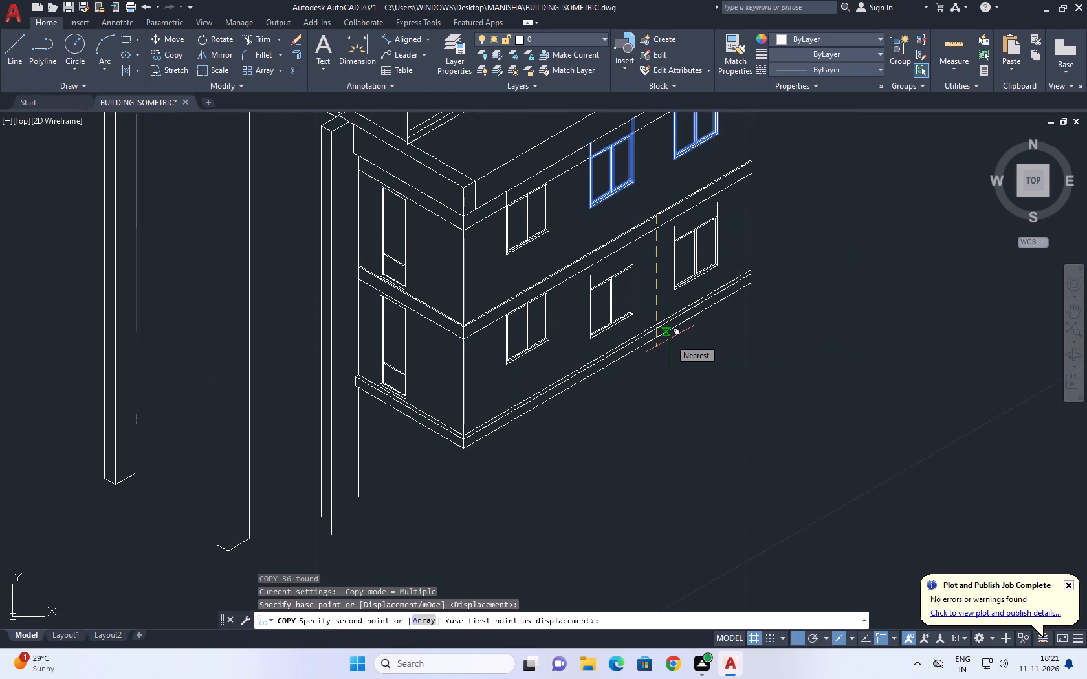
pyautogui.click(670, 338)
pyautogui.press('space')
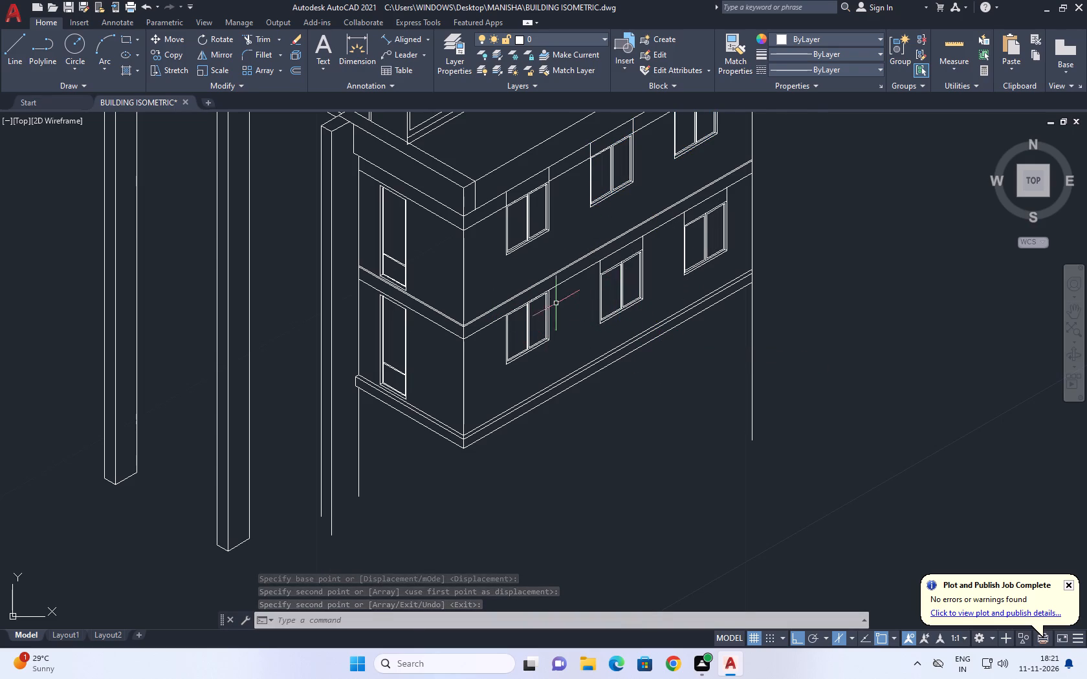
# Delete the lower-storey window nearest the building corner on the long wall.
pyautogui.scroll(2, 516, 321)
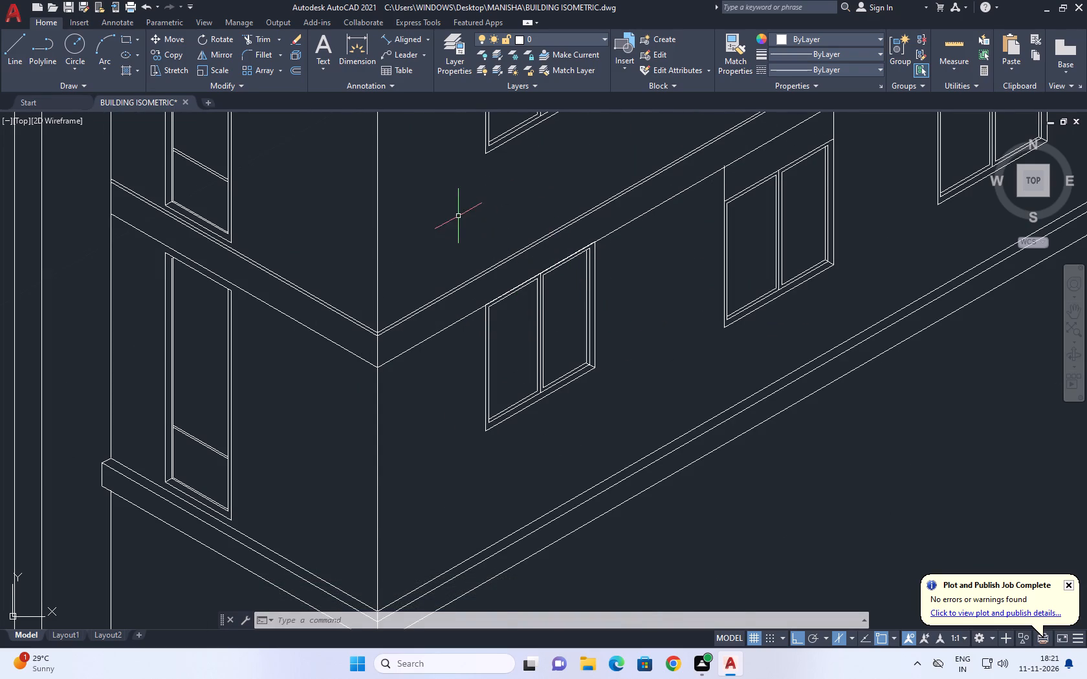
pyautogui.click(458, 216)
pyautogui.click(617, 468)
pyautogui.press('Delete')
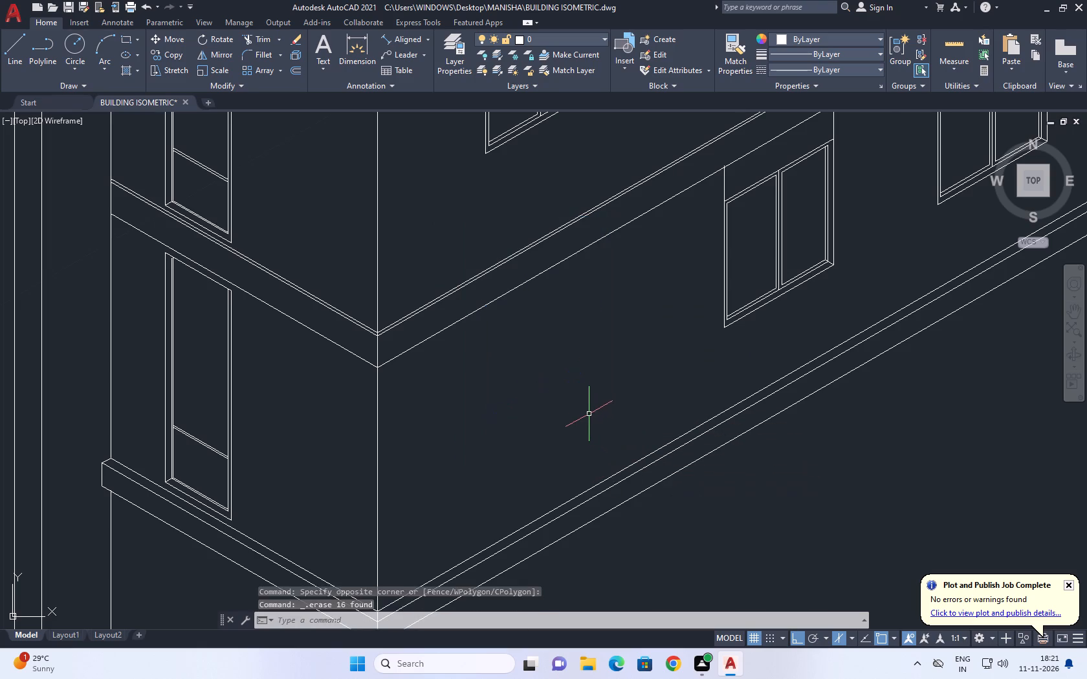
# Trim away the vertical lines between the floor band and the tops of the two copied lower windows.
pyautogui.scroll(-3, 584, 409)
pyautogui.scroll(1, 616, 396)
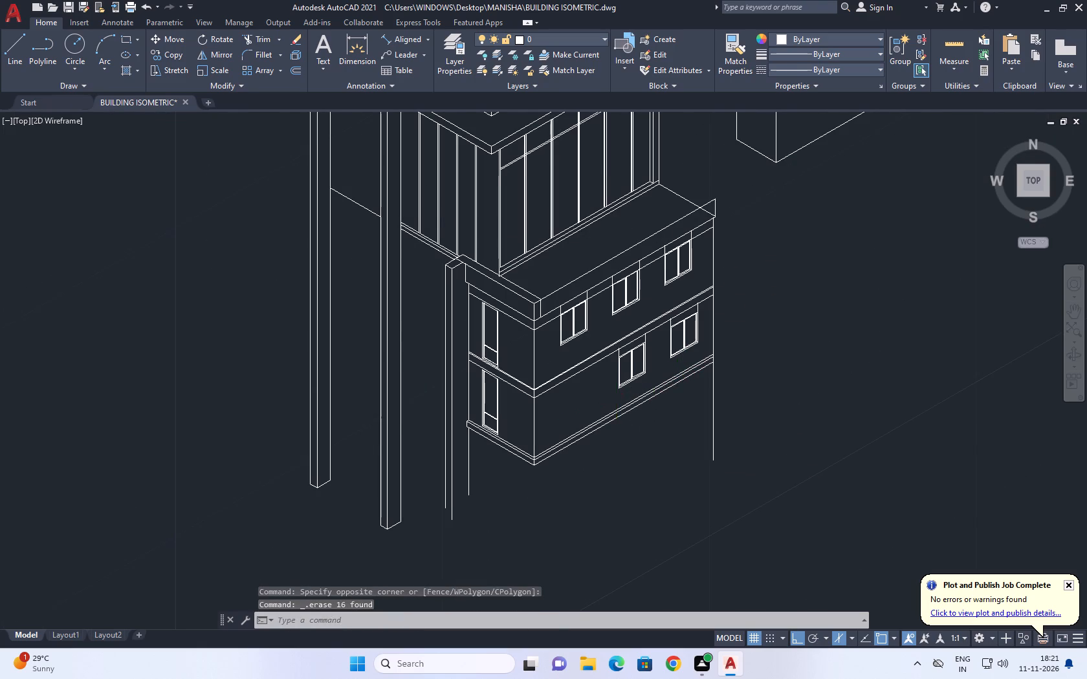
pyautogui.scroll(1, 568, 370)
pyautogui.moveTo(657, 263); pyautogui.dragTo(644, 292, button='middle')
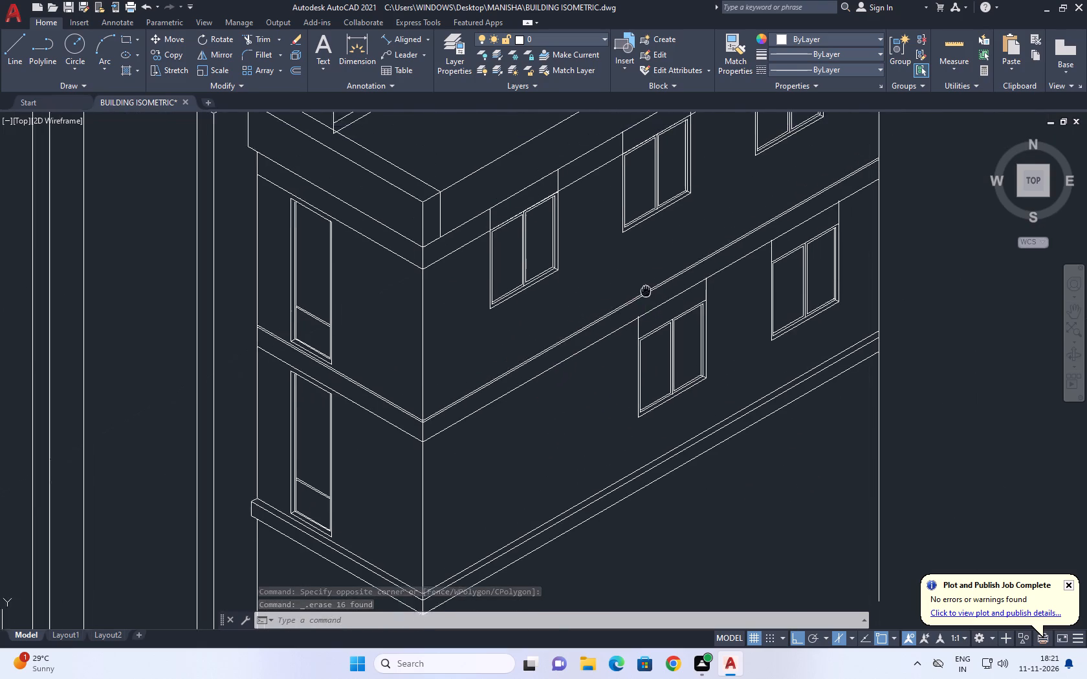
pyautogui.moveTo(644, 292); pyautogui.dragTo(635, 303, button='middle')
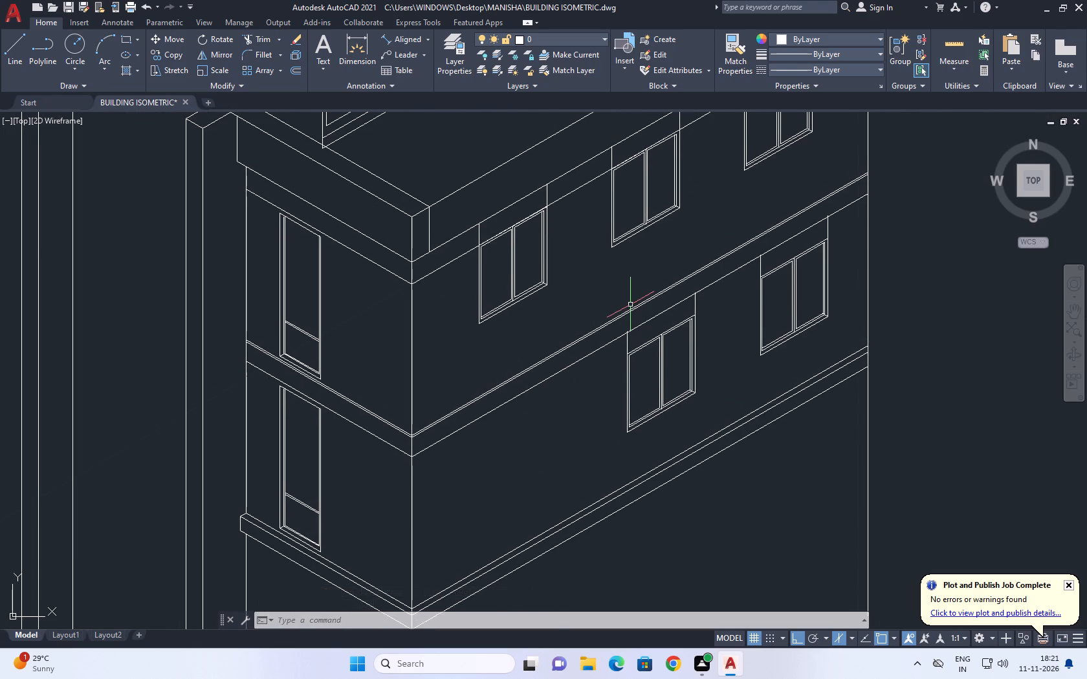
pyautogui.write('TR')
pyautogui.press('space')
pyautogui.scroll(1, 674, 315)
pyautogui.click(723, 299)
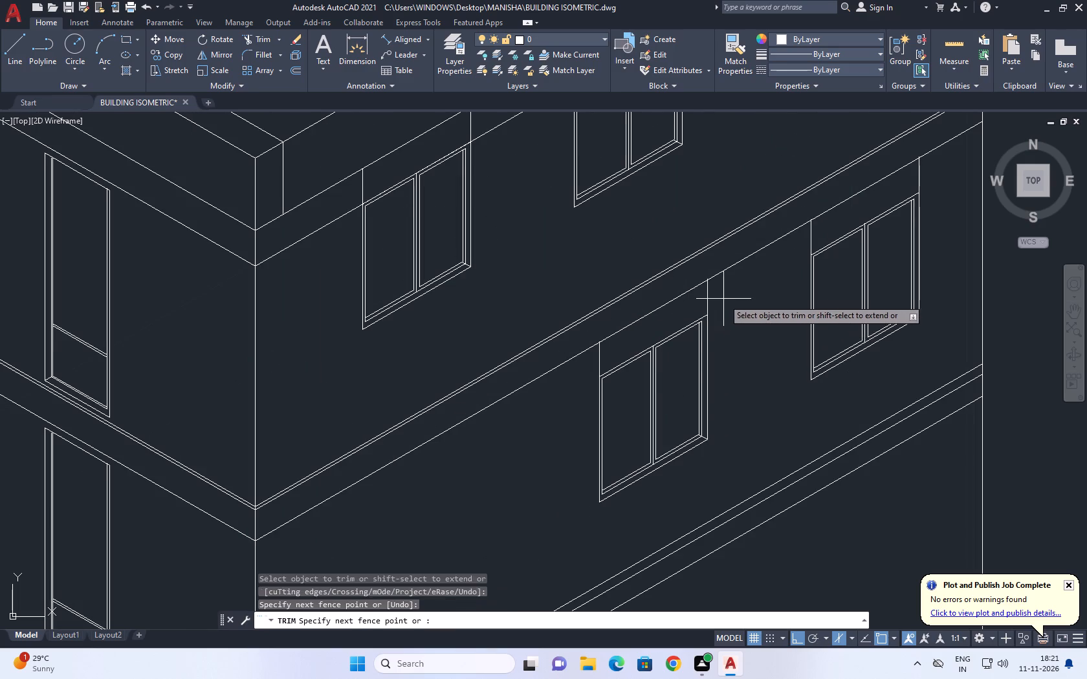
pyautogui.click(589, 368)
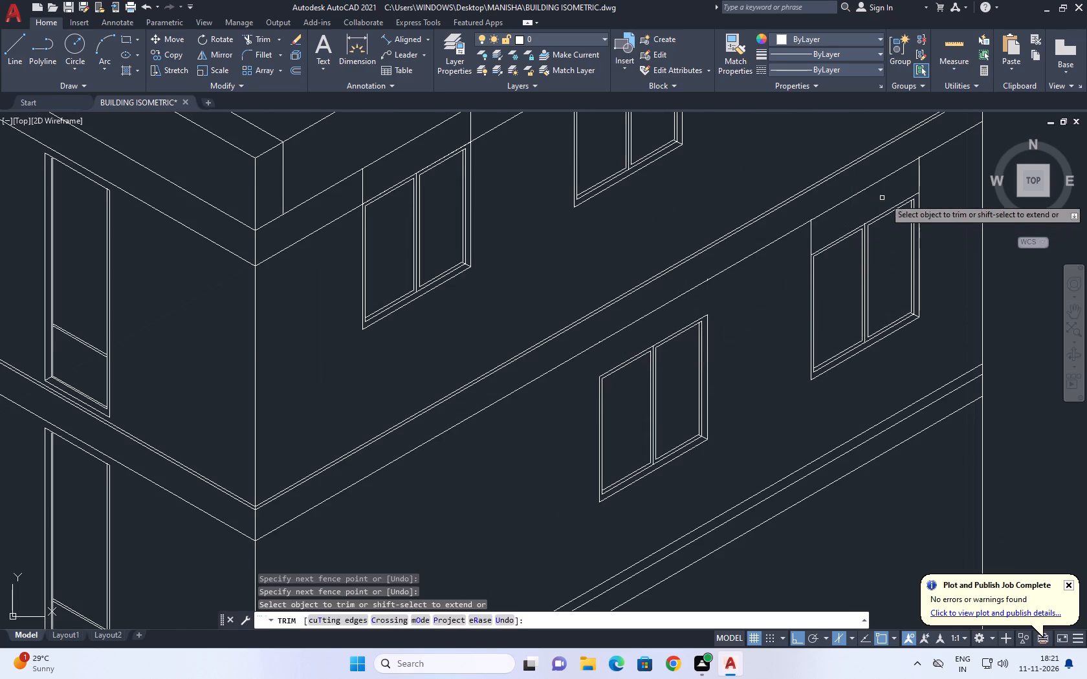
pyautogui.click(932, 166)
pyautogui.click(788, 251)
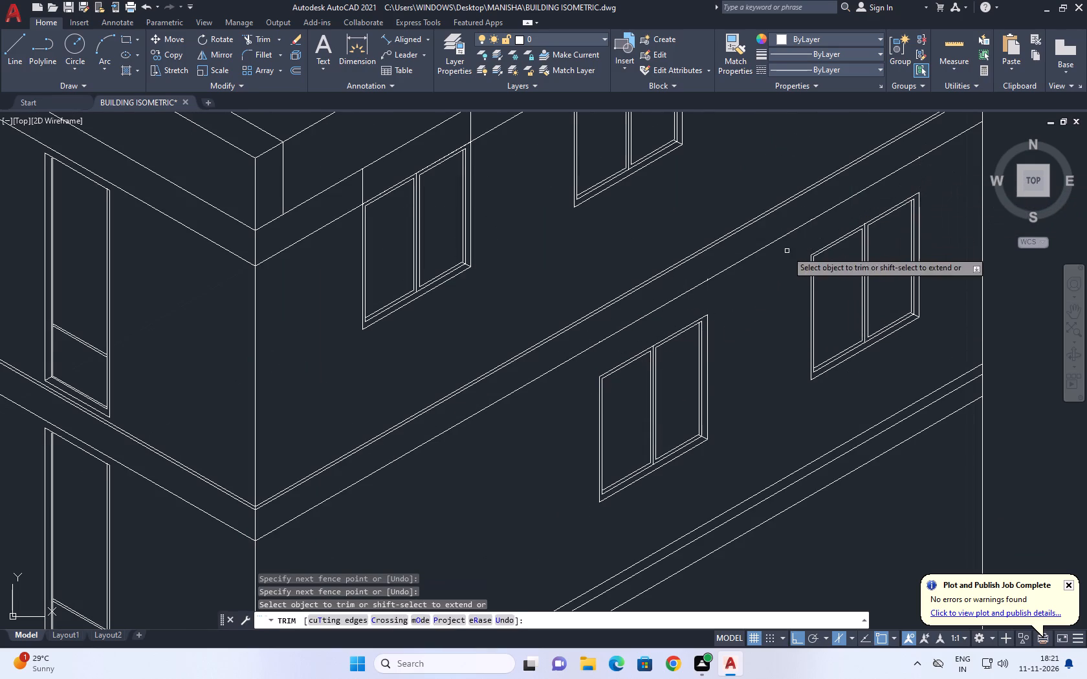
pyautogui.moveTo(786, 251); pyautogui.dragTo(723, 302, button='middle')
pyautogui.press('space')
# Delete the four tiny line remnants left on the floor band's bottom edge above the two lower windows.
pyautogui.click(736, 204)
pyautogui.click(751, 294)
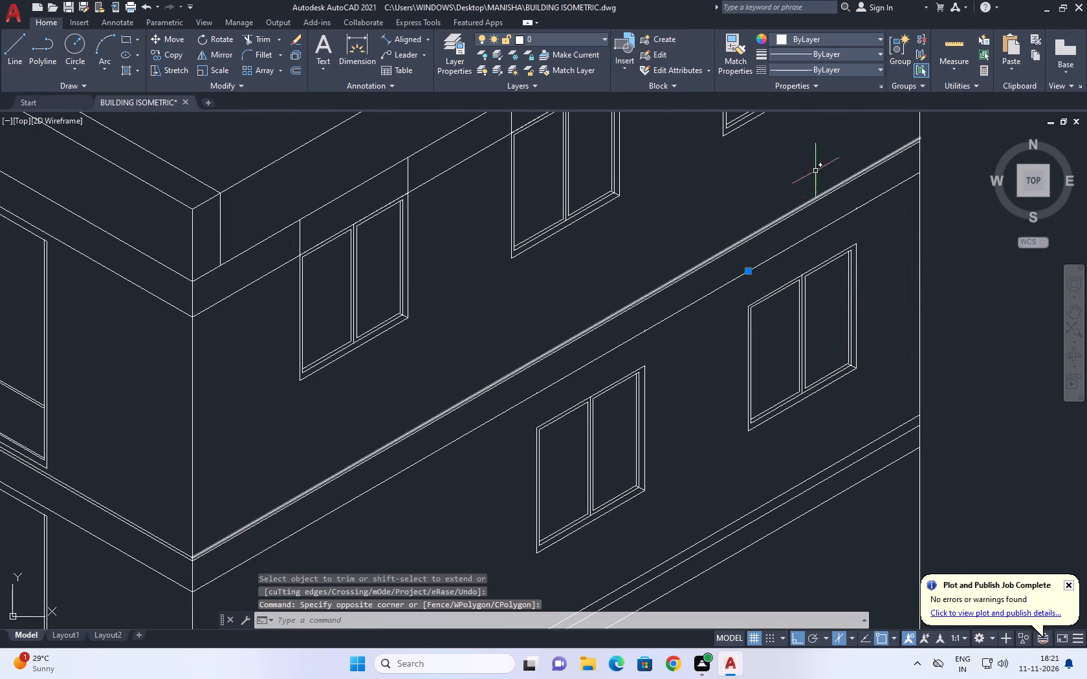
pyautogui.click(832, 158)
pyautogui.click(866, 222)
pyautogui.click(602, 282)
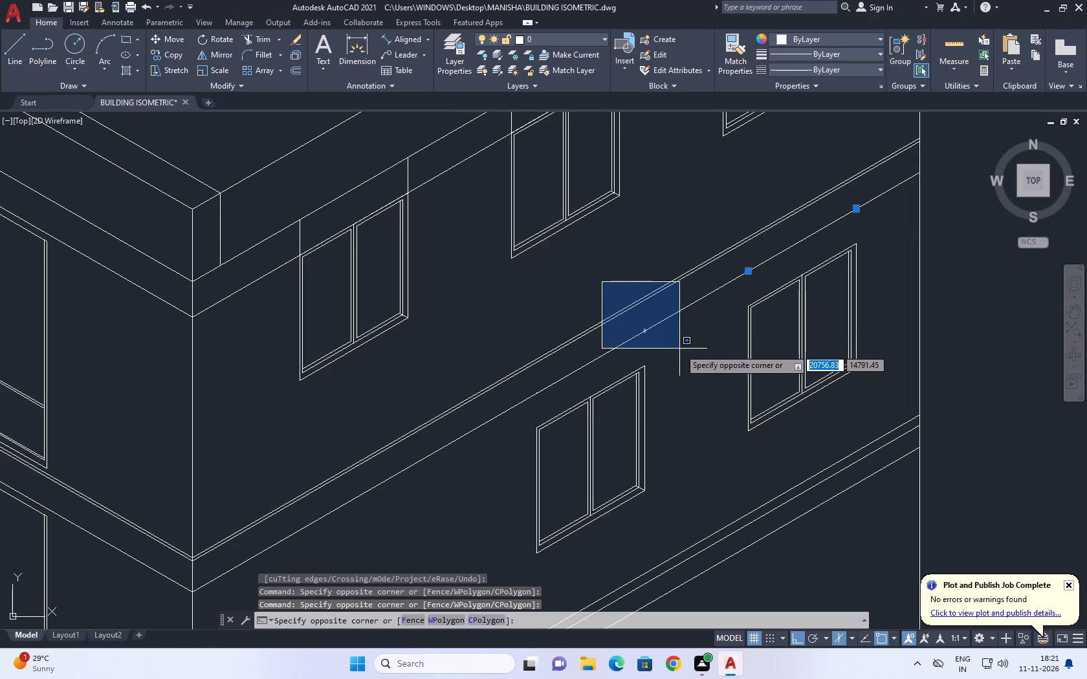
pyautogui.click(674, 350)
pyautogui.click(501, 343)
pyautogui.click(554, 410)
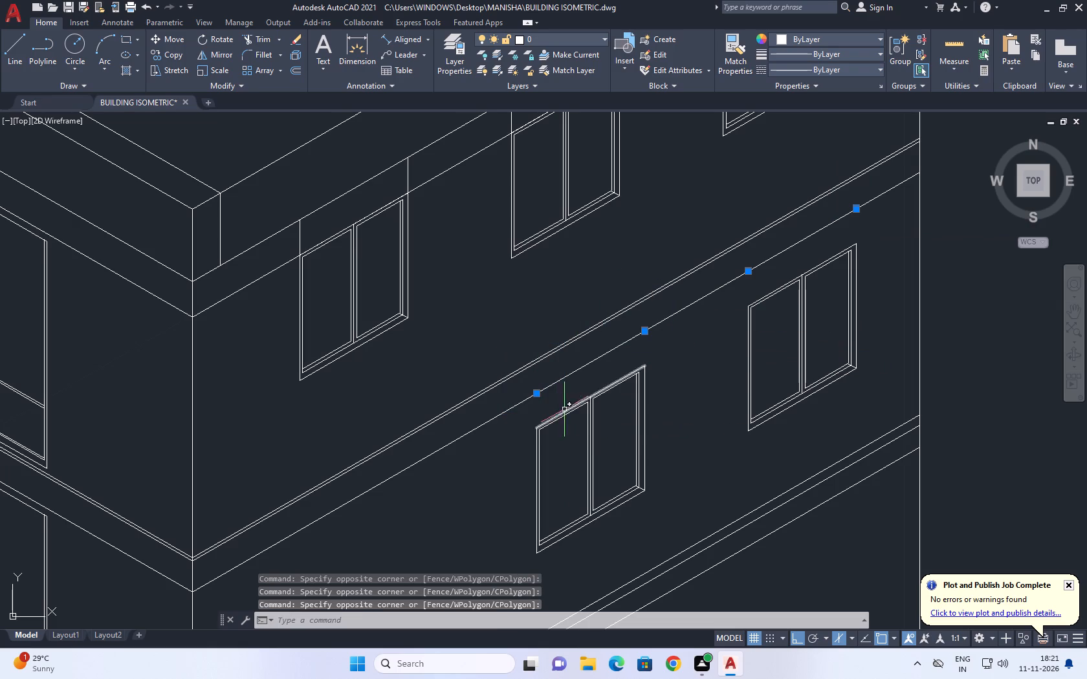
pyautogui.press('Delete')
# Copy the lower storey's middle window about 1.9 units along the long wall towards the building corner.
pyautogui.moveTo(686, 416); pyautogui.dragTo(636, 282, button='middle')
pyautogui.click(464, 182)
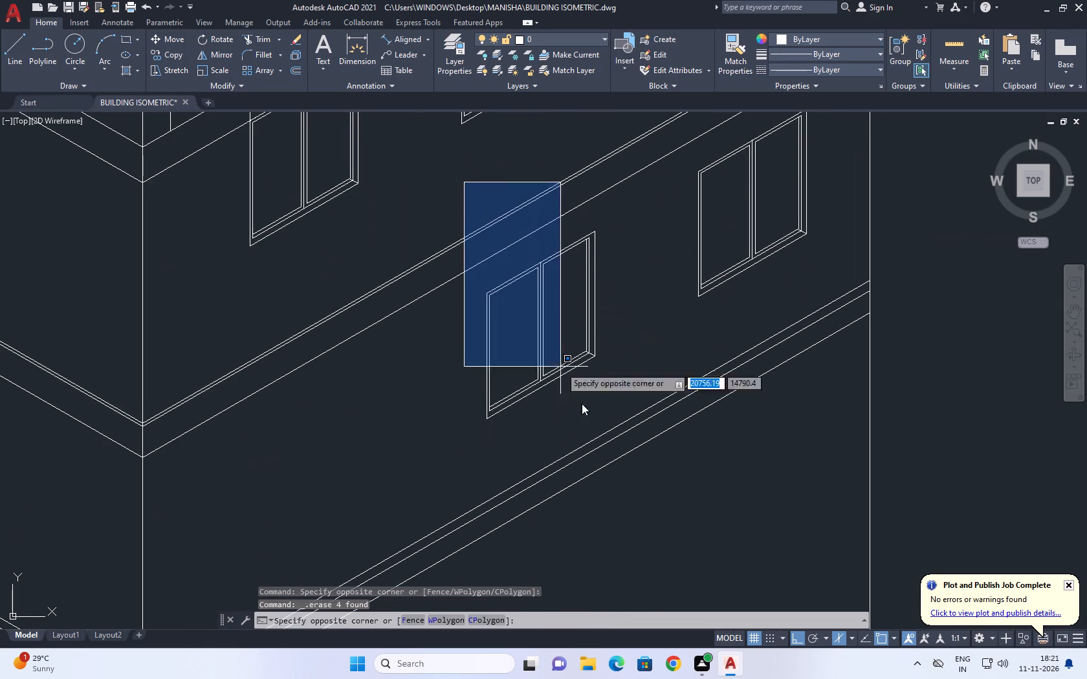
pyautogui.click(626, 442)
pyautogui.moveTo(504, 379); pyautogui.dragTo(610, 405, button='middle')
pyautogui.press('c')
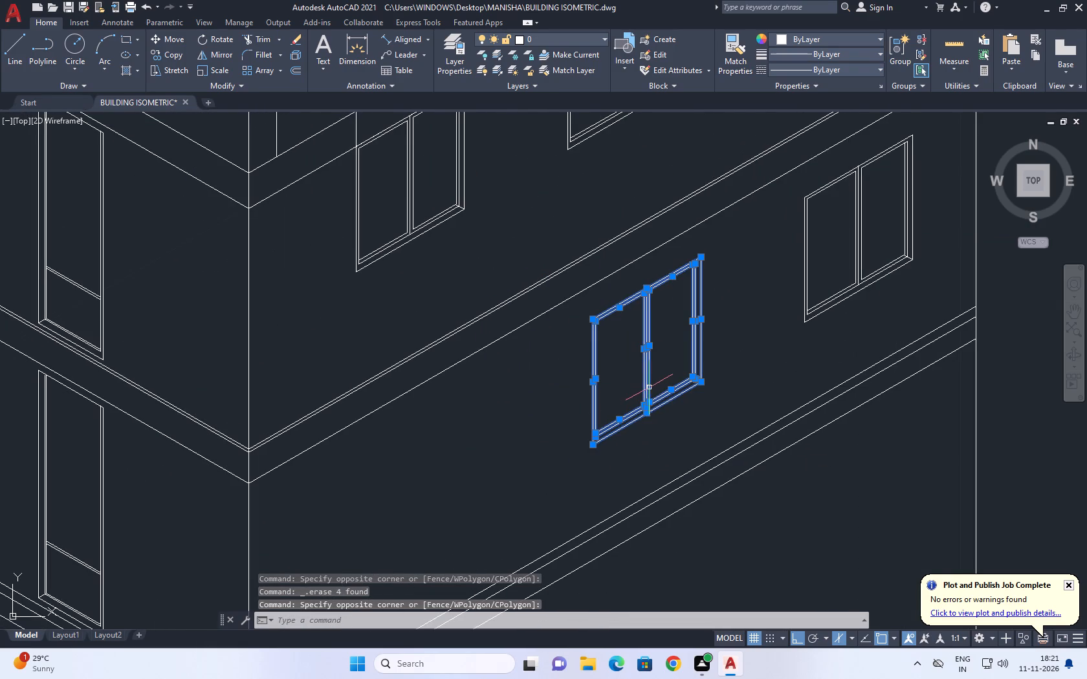
pyautogui.press('o')
pyautogui.press('space')
pyautogui.moveTo(752, 334); pyautogui.dragTo(751, 327)
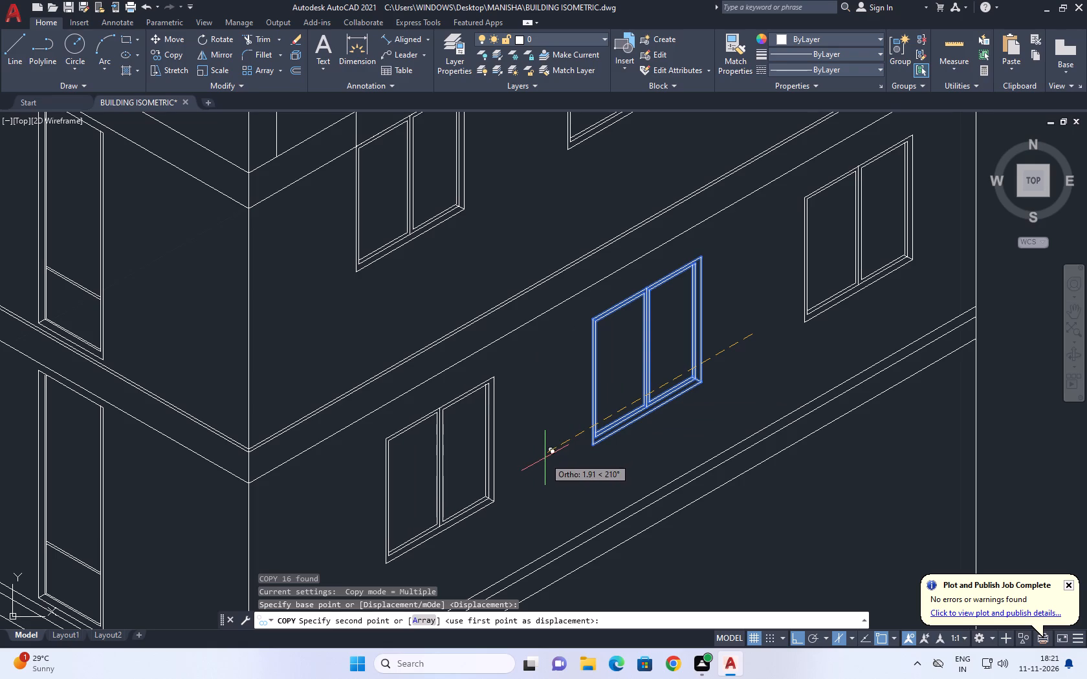
pyautogui.click(545, 458)
pyautogui.press('space')
# Draw a vertical guide line from the first upper window's near bottom corner down past the base ledge.
pyautogui.scroll(-3, 607, 328)
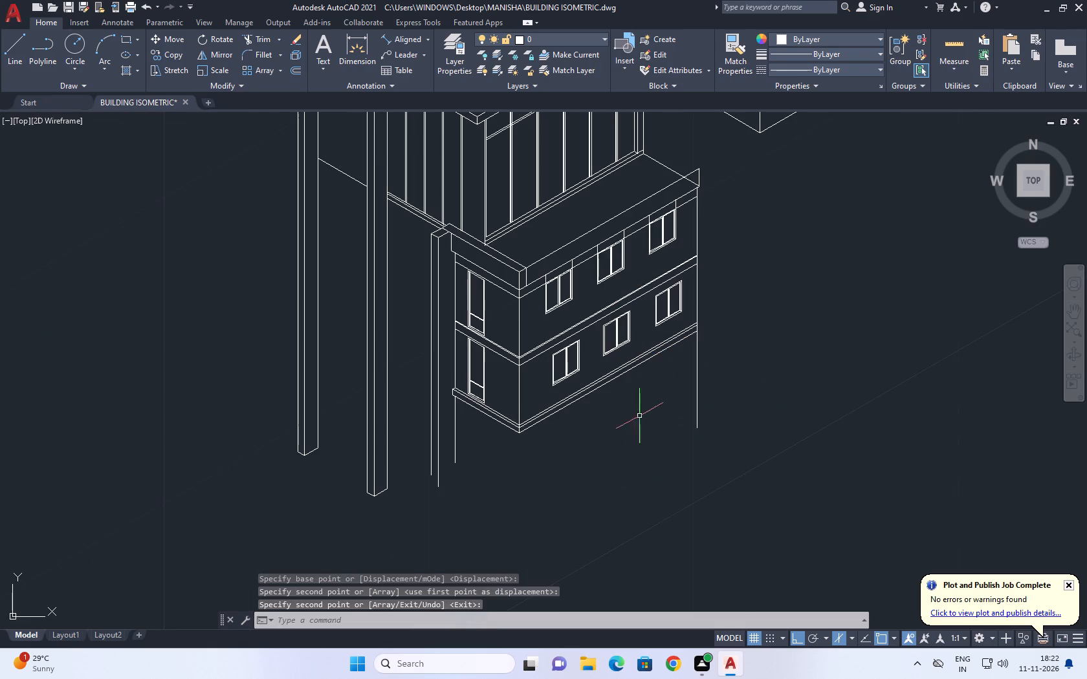
pyautogui.moveTo(516, 416); pyautogui.dragTo(522, 422, button='middle')
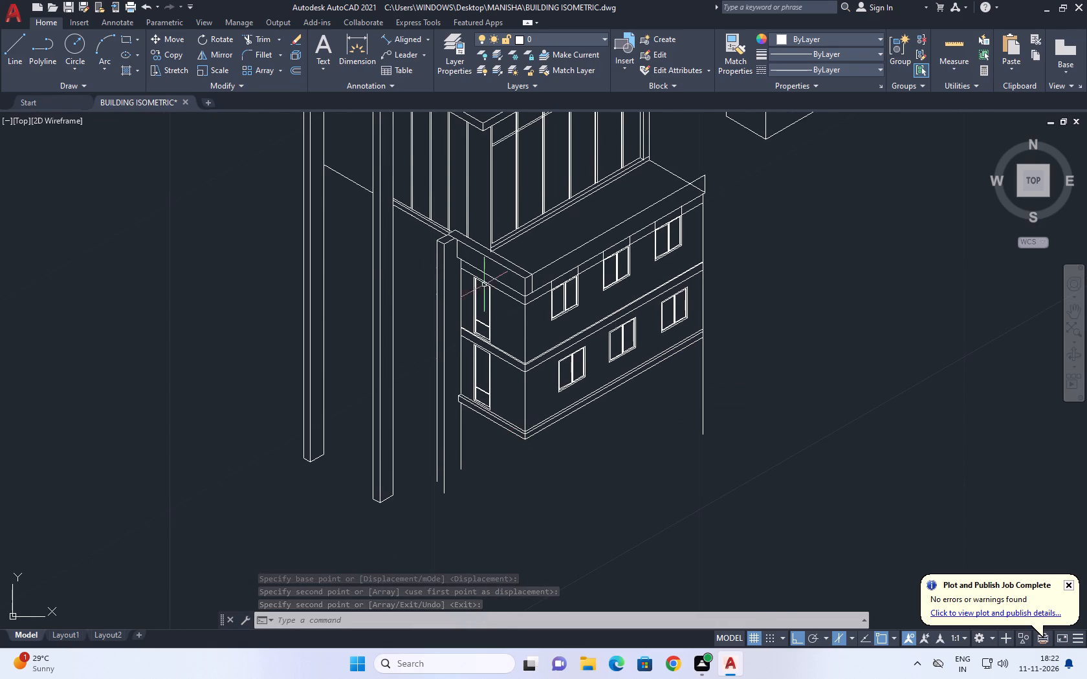
pyautogui.scroll(-1, 562, 336)
pyautogui.press('l')
pyautogui.press('space')
pyautogui.scroll(2, 577, 305)
pyautogui.scroll(1, 512, 372)
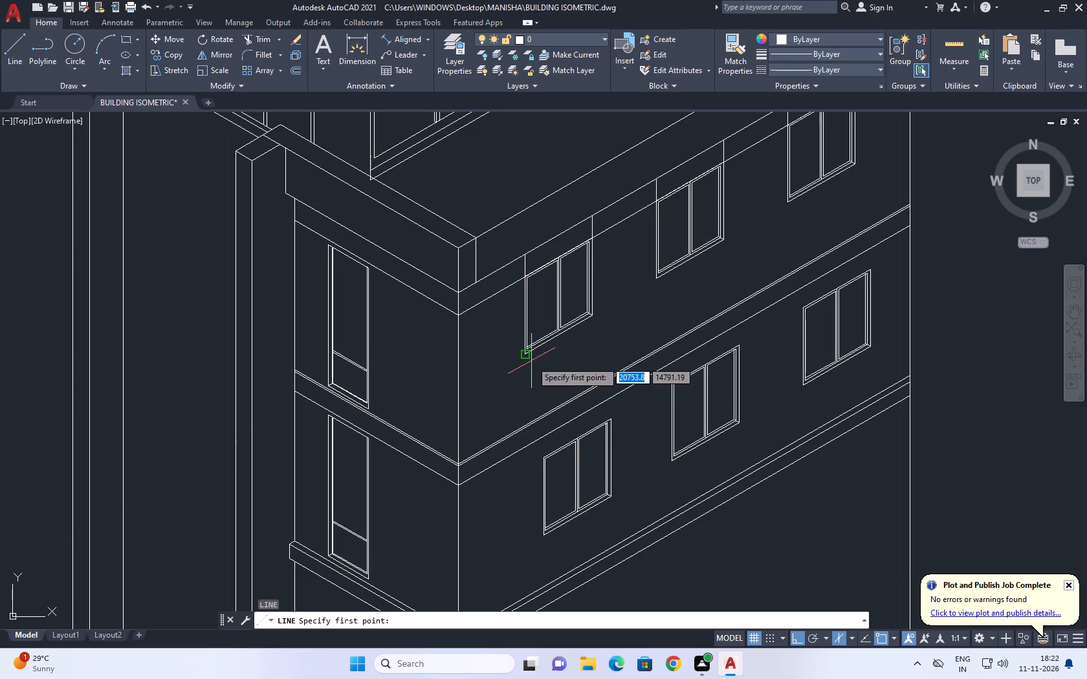
pyautogui.click(525, 356)
pyautogui.moveTo(508, 598); pyautogui.dragTo(534, 452, button='middle')
pyautogui.click(560, 526)
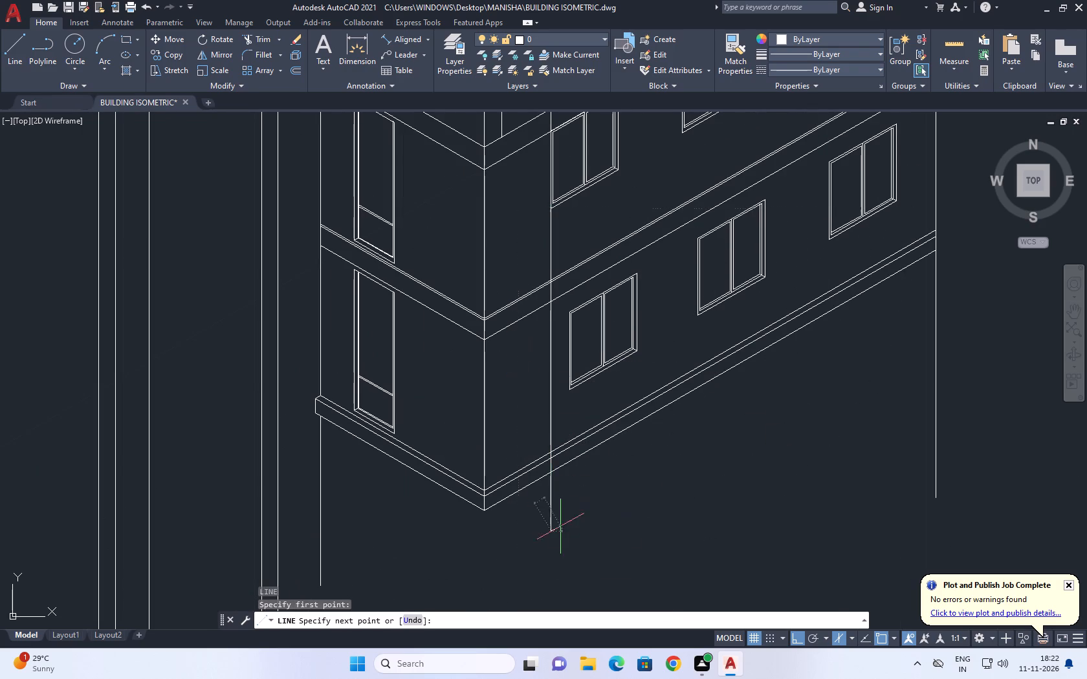
pyautogui.press('space')
# Move the first lower window along the wall so its near top corner lies on the vertical guide line.
pyautogui.click(542, 243)
pyautogui.click(668, 416)
pyautogui.moveTo(591, 363); pyautogui.dragTo(629, 433, button='middle')
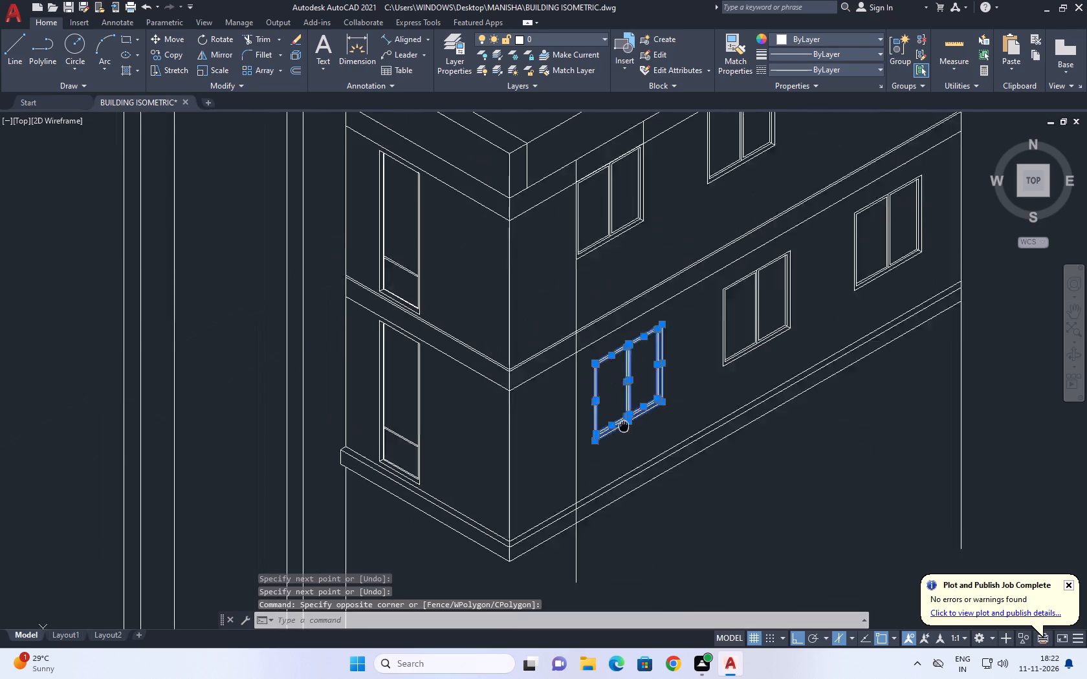
pyautogui.moveTo(629, 433); pyautogui.dragTo(631, 435, button='middle')
pyautogui.press('m')
pyautogui.press('space')
pyautogui.scroll(5, 605, 372)
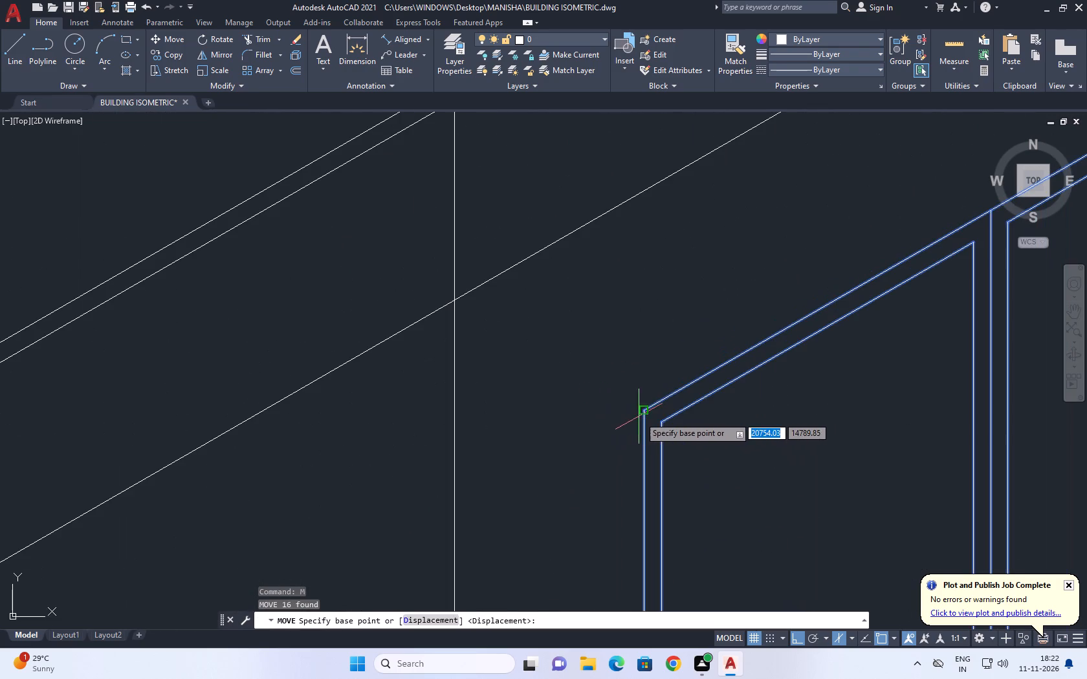
pyautogui.click(646, 411)
pyautogui.scroll(-2, 520, 434)
pyautogui.scroll(4, 492, 475)
pyautogui.click(487, 450)
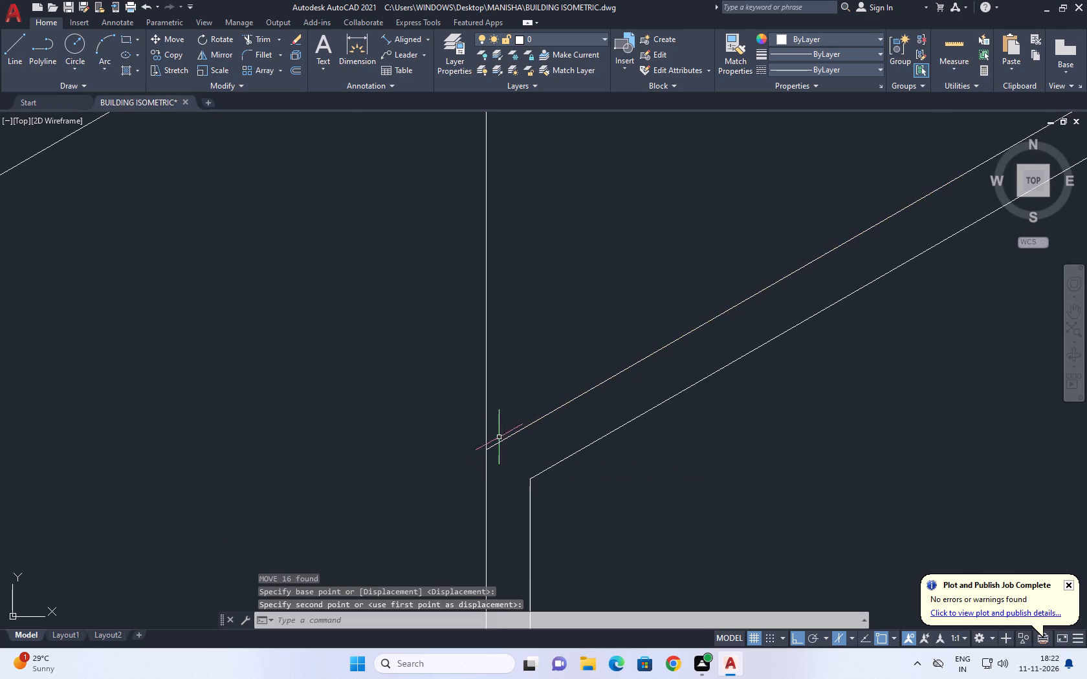
# Delete the vertical guide line running through the first upper and lower windows.
pyautogui.scroll(-3, 502, 427)
pyautogui.click(510, 360)
pyautogui.click(472, 370)
pyautogui.scroll(-3, 481, 374)
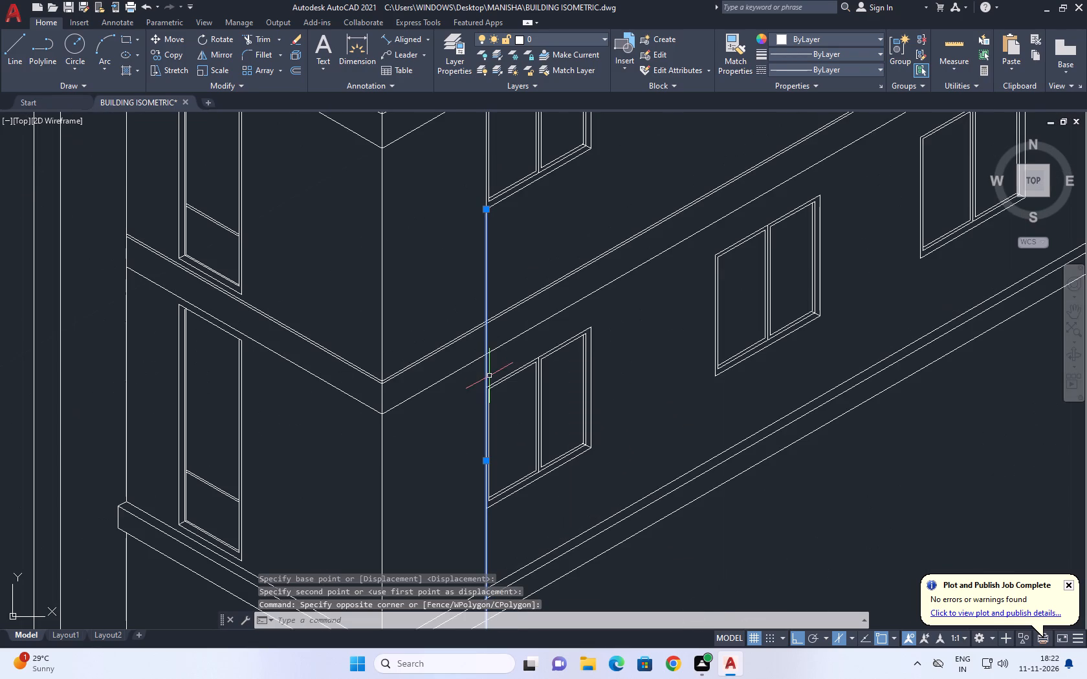
pyautogui.press('Delete')
# Trim the building's corner line between the two top lines of the base ledge.
pyautogui.scroll(-3, 591, 328)
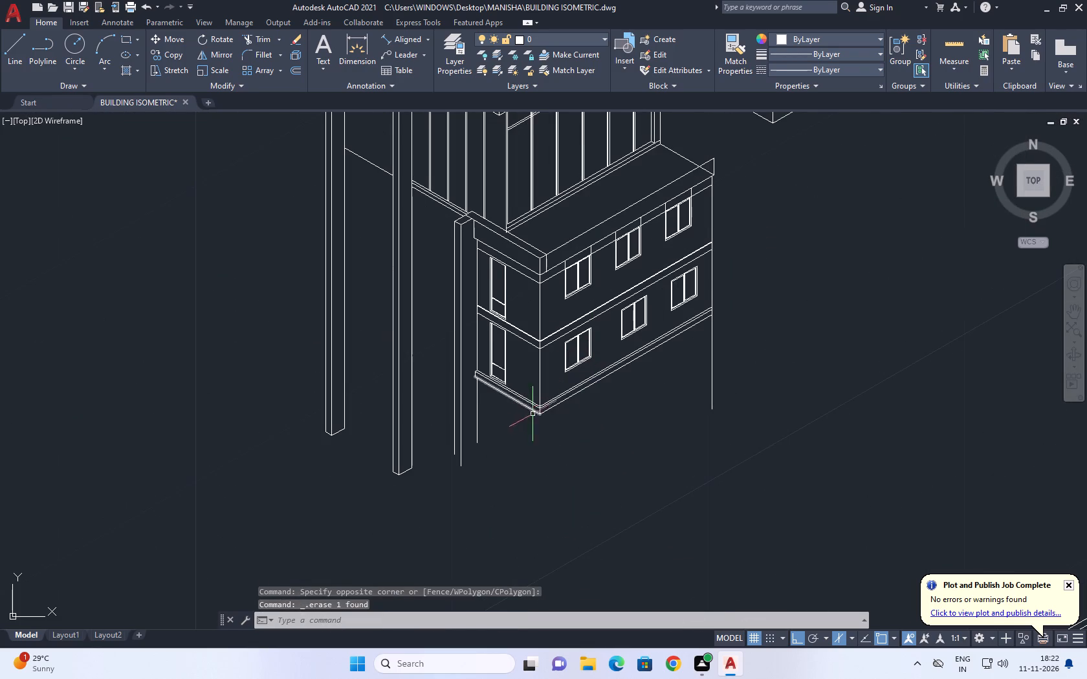
pyautogui.moveTo(564, 424); pyautogui.dragTo(608, 358, button='middle')
pyautogui.scroll(2, 611, 339)
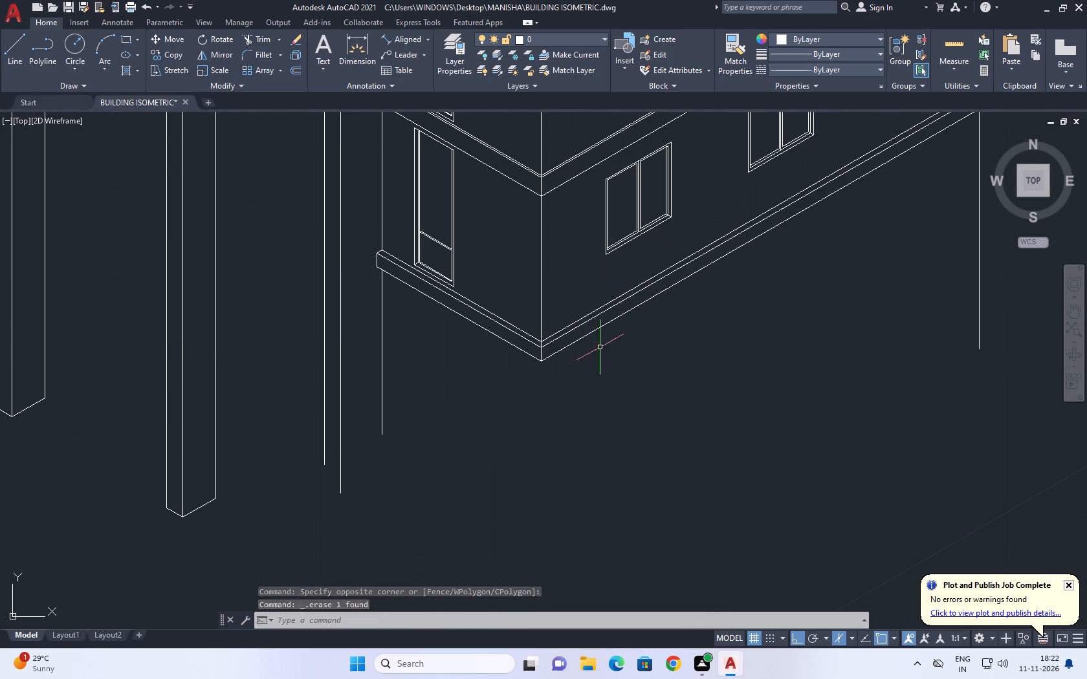
pyautogui.moveTo(539, 358); pyautogui.dragTo(591, 426, button='middle')
pyautogui.scroll(-1, 594, 427)
pyautogui.scroll(3, 595, 428)
pyautogui.moveTo(597, 405); pyautogui.dragTo(606, 449, button='middle')
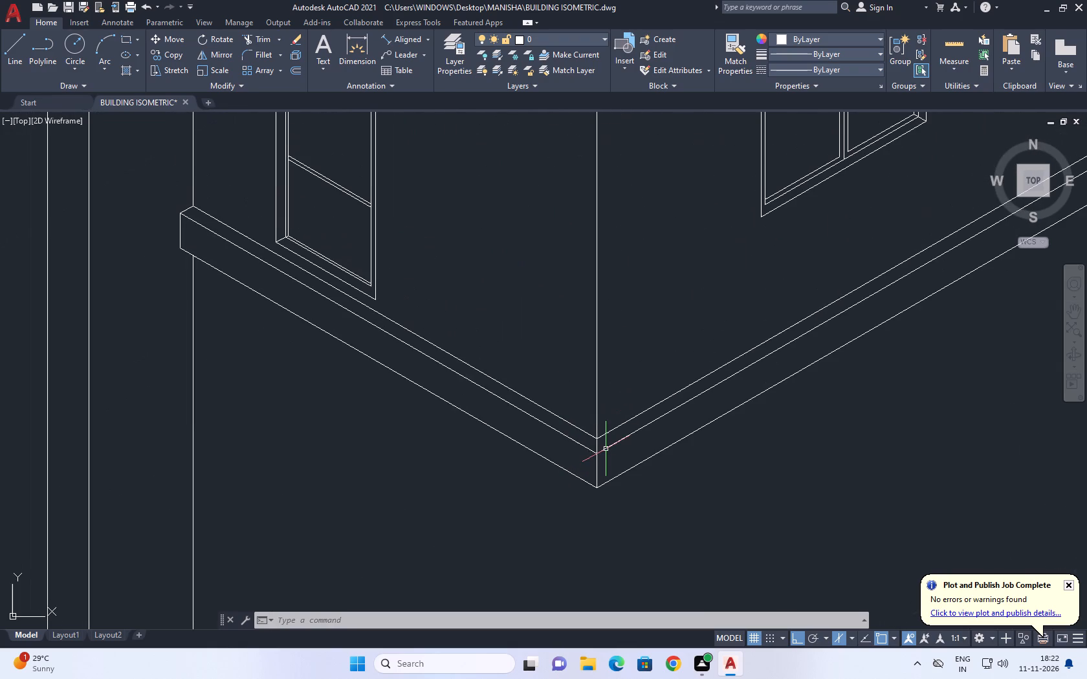
pyautogui.write('TR')
pyautogui.press('space')
pyautogui.scroll(1, 604, 449)
pyautogui.click(598, 442)
pyautogui.click(584, 440)
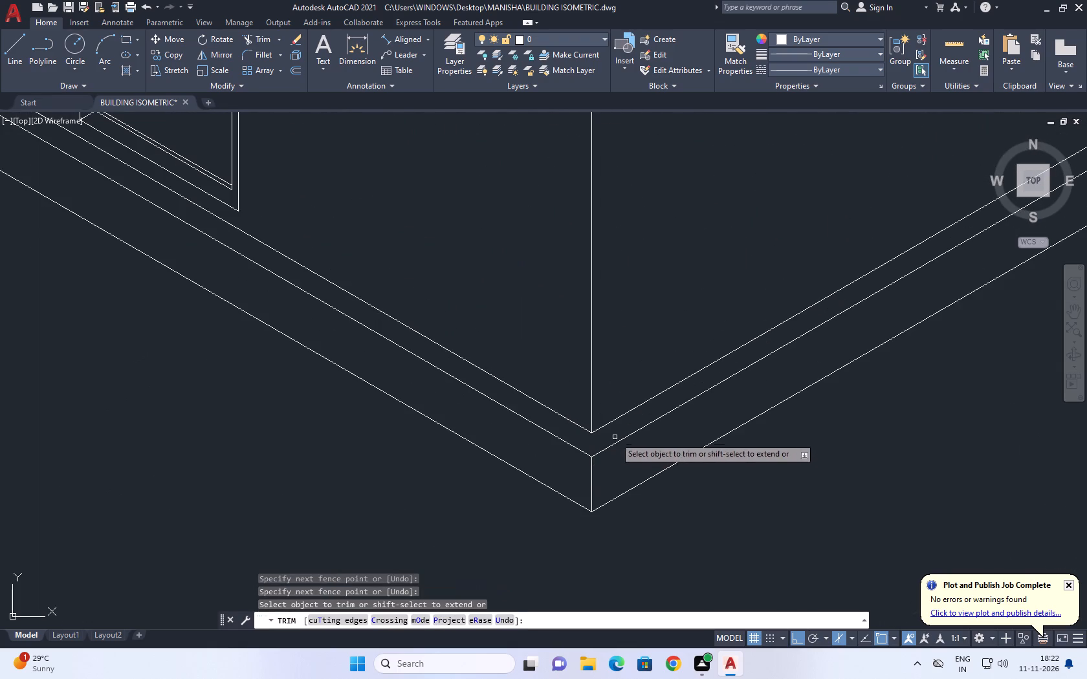
# Trim the building's corner line between the two closely spaced top lines of the middle floor band.
pyautogui.scroll(-2, 617, 432)
pyautogui.moveTo(655, 391); pyautogui.dragTo(646, 470, button='middle')
pyautogui.scroll(2, 604, 263)
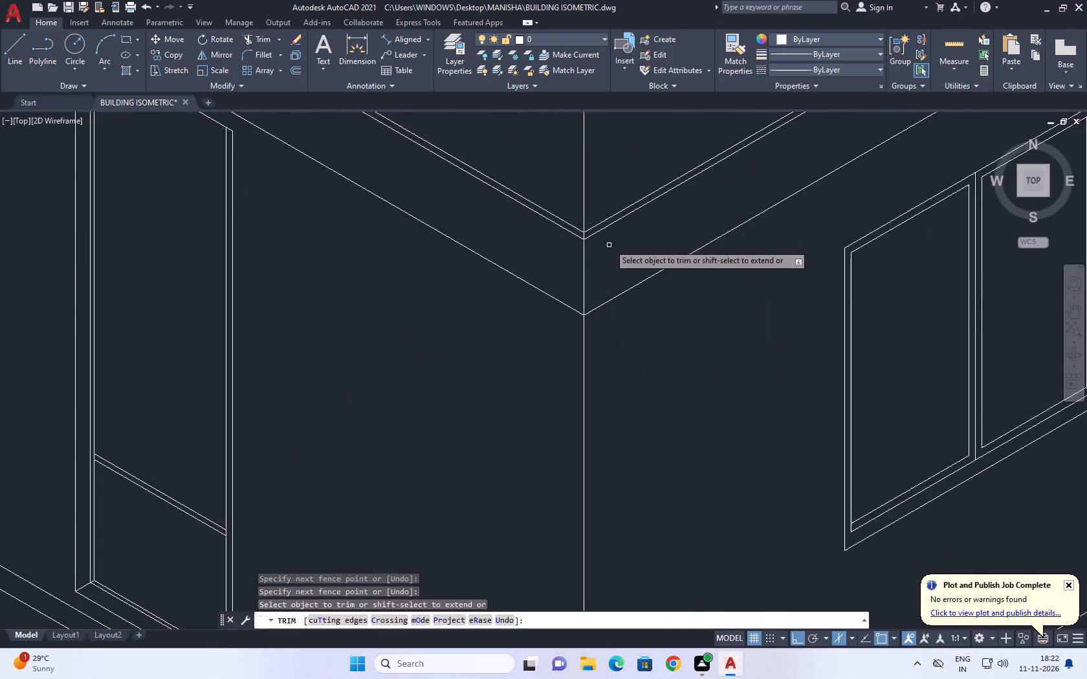
pyautogui.scroll(4, 591, 222)
pyautogui.click(571, 303)
pyautogui.click(529, 285)
pyautogui.scroll(-5, 564, 289)
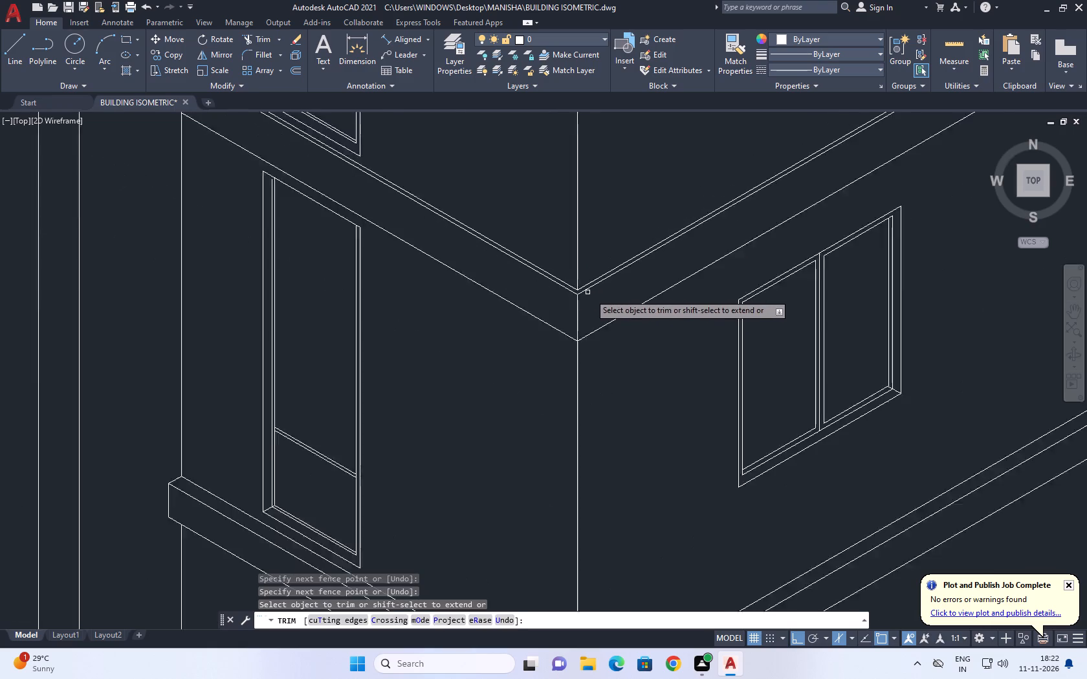
pyautogui.scroll(-1, 591, 295)
pyautogui.moveTo(596, 309); pyautogui.dragTo(614, 433, button='middle')
pyautogui.scroll(-1, 617, 436)
pyautogui.press('space')
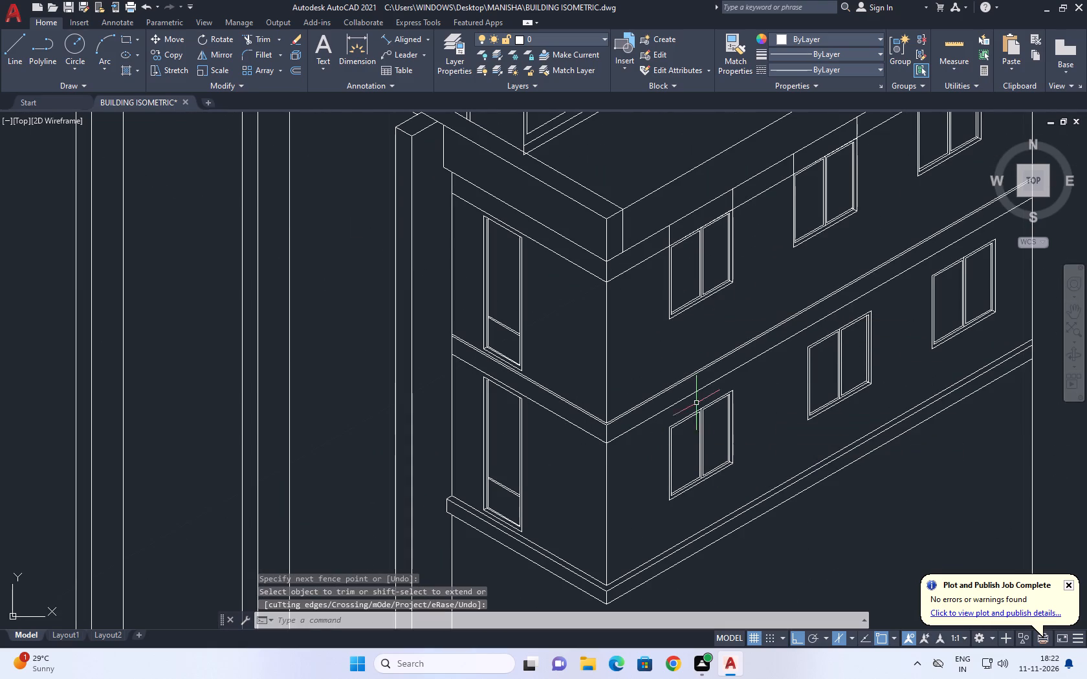
# Copy the bottom edge line of the roof slab's short side 0.13 along the long side's 30° direction.
pyautogui.moveTo(714, 459); pyautogui.dragTo(719, 503, button='middle')
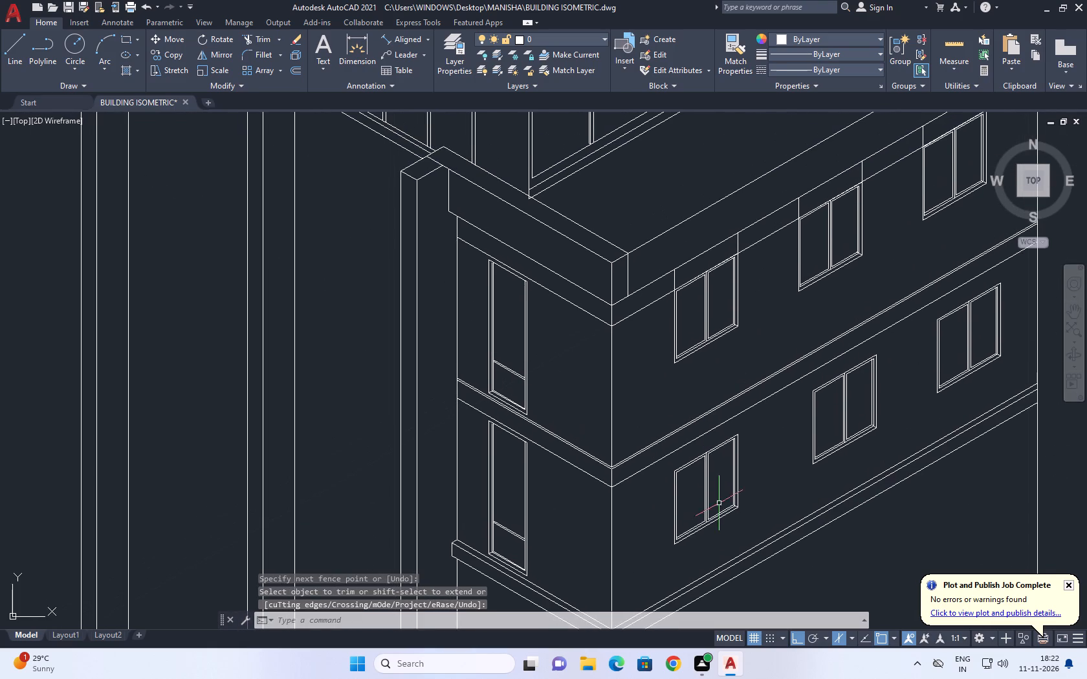
pyautogui.scroll(-1, 686, 410)
pyautogui.moveTo(686, 410); pyautogui.dragTo(663, 469, button='middle')
pyautogui.scroll(1, 604, 422)
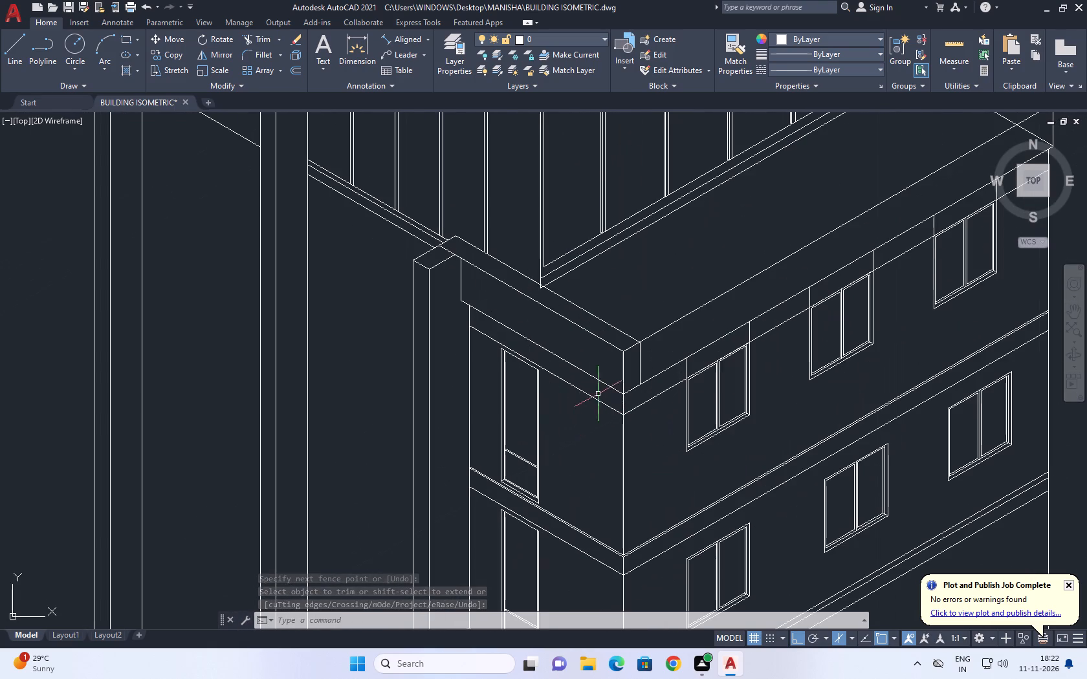
pyautogui.moveTo(605, 410); pyautogui.dragTo(607, 433, button='middle')
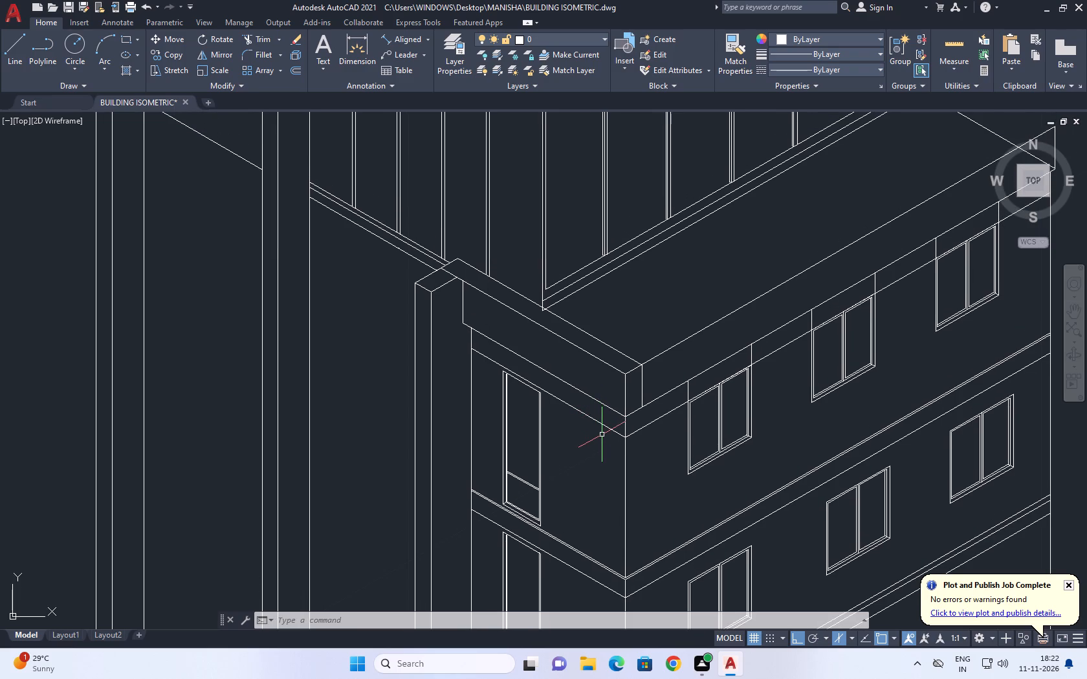
pyautogui.click(589, 393)
pyautogui.click(585, 396)
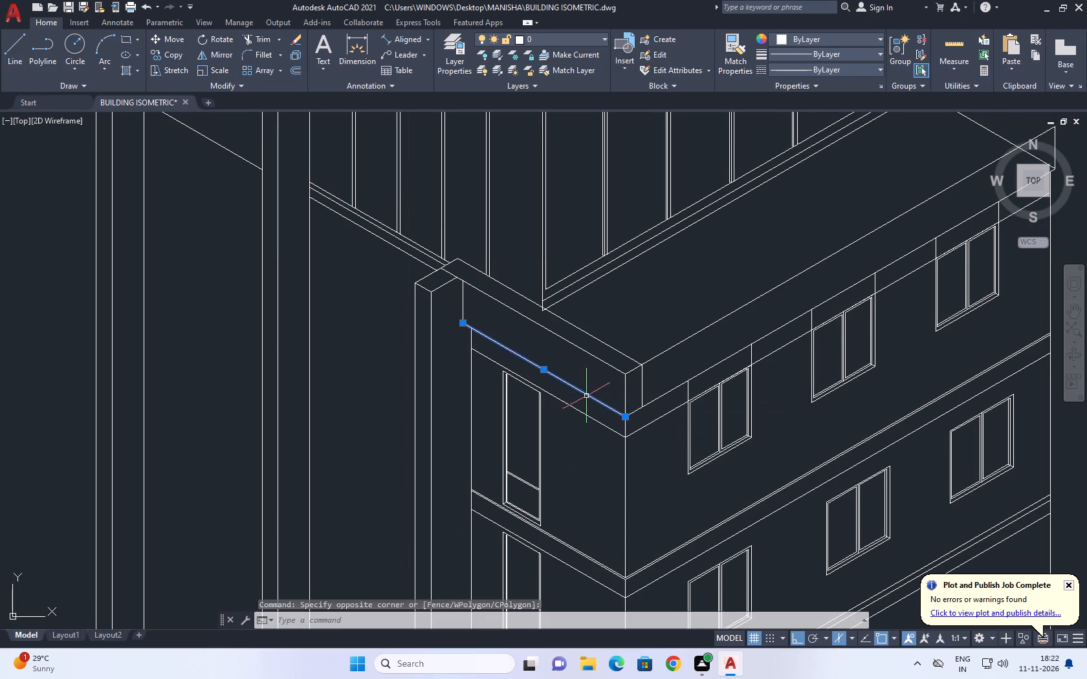
pyautogui.moveTo(600, 394); pyautogui.dragTo(604, 440, button='middle')
pyautogui.press('c')
pyautogui.press('o')
pyautogui.press('space')
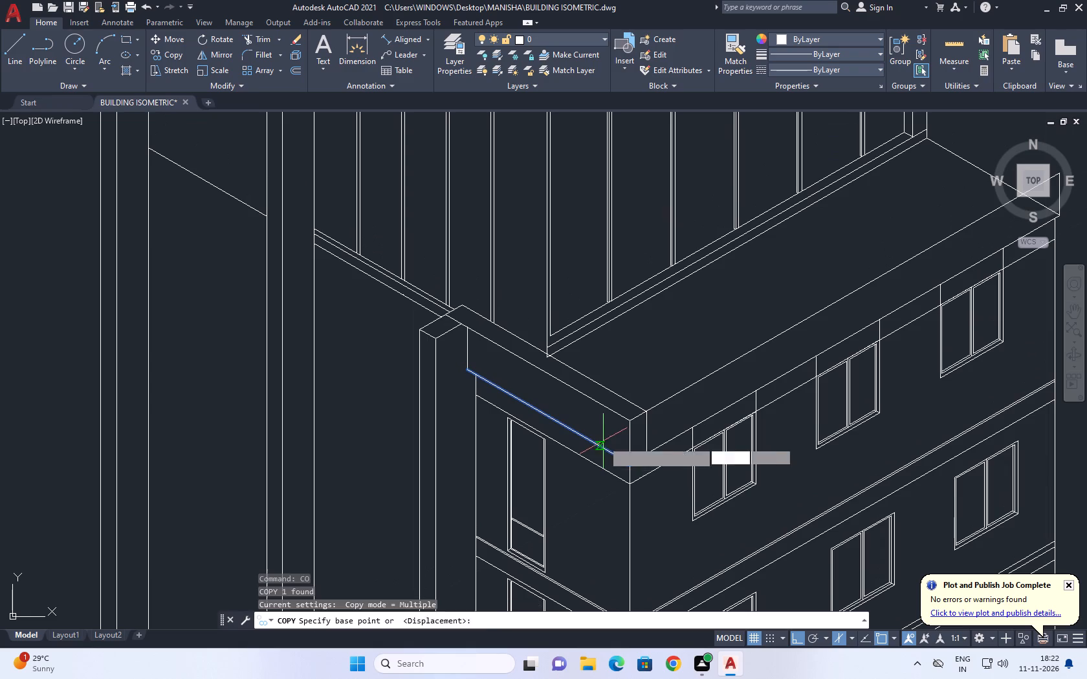
pyautogui.scroll(2, 620, 467)
pyautogui.click(639, 462)
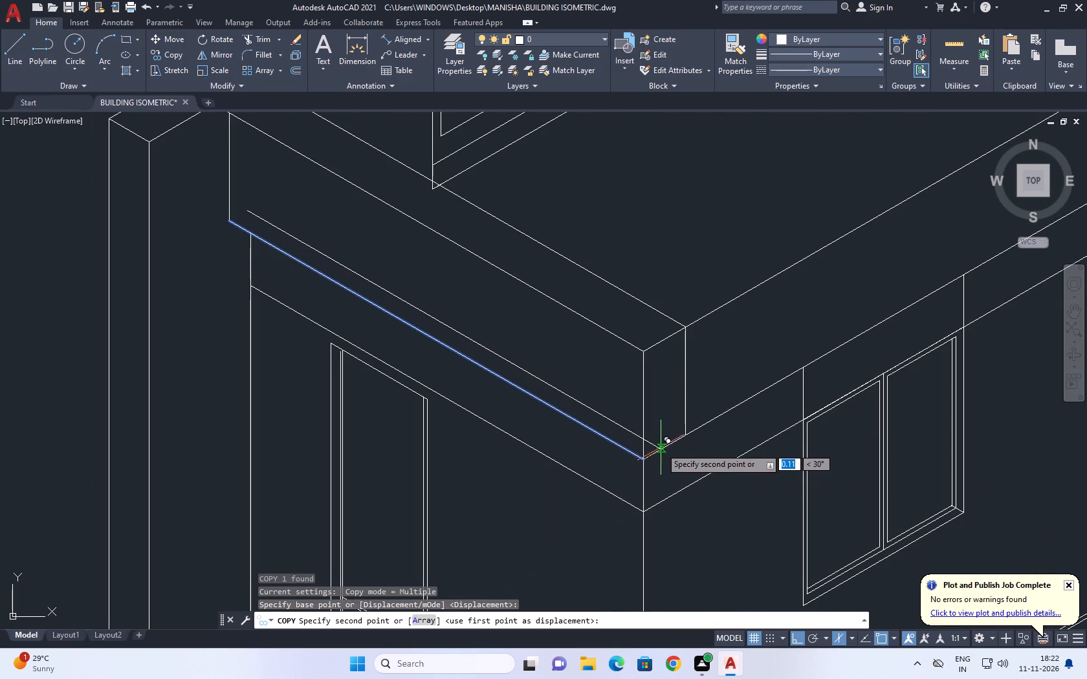
pyautogui.write('0.')
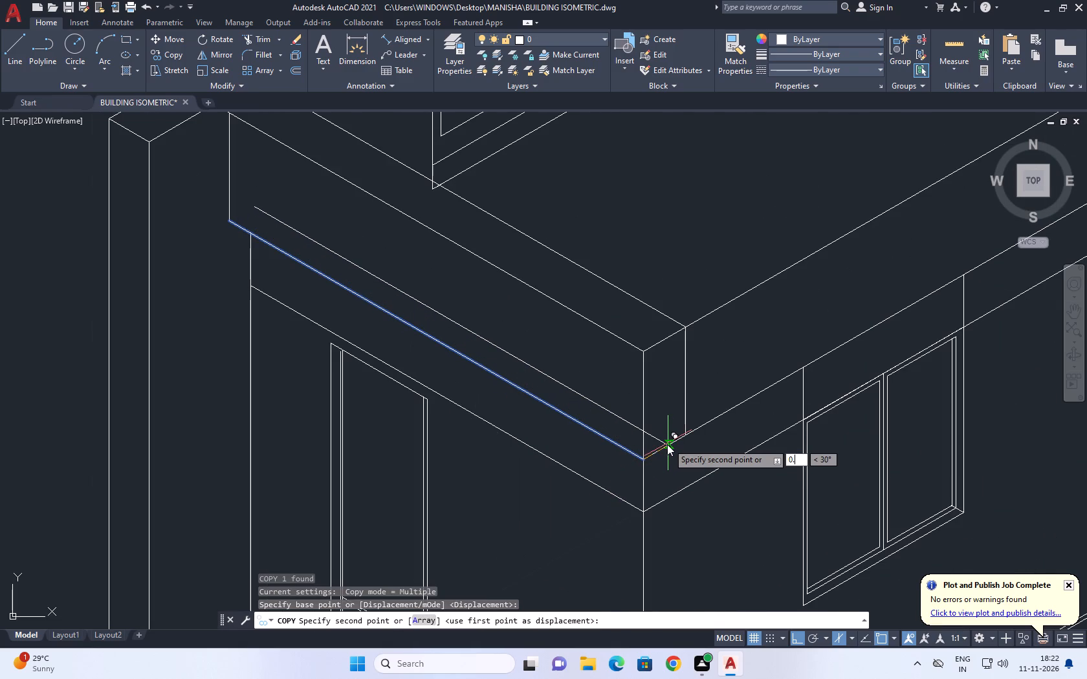
pyautogui.press('1')
pyautogui.press('3')
pyautogui.press('Return')
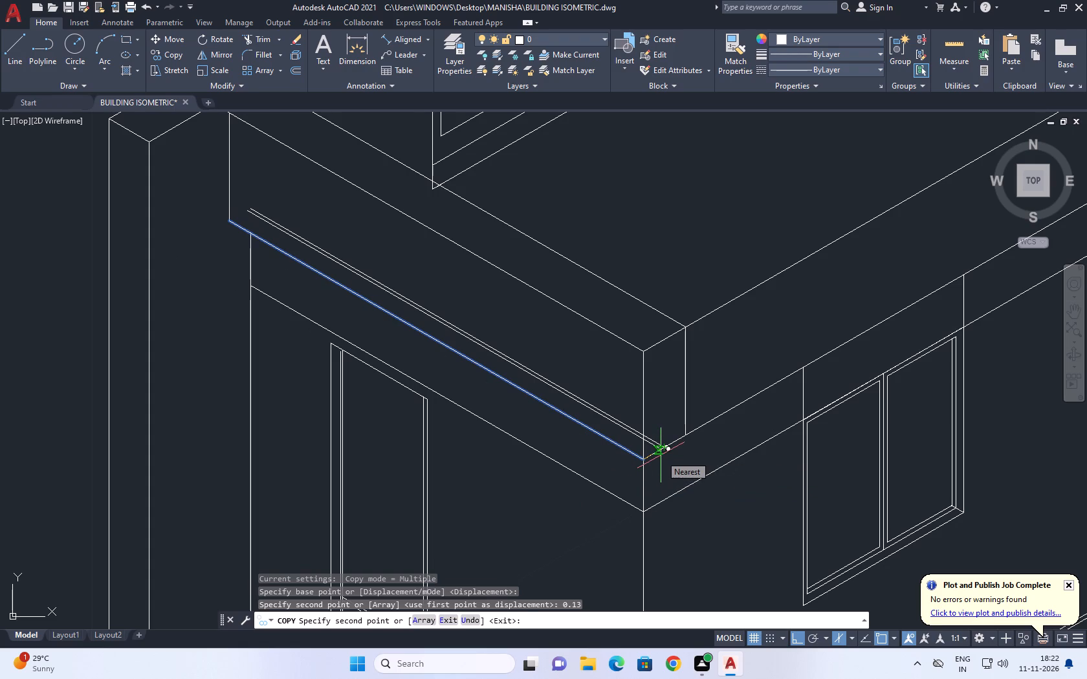
pyautogui.press('space')
# Copy the bottom edge line of the roof slab's long side 0.13 along the short side's direction.
pyautogui.click(673, 444)
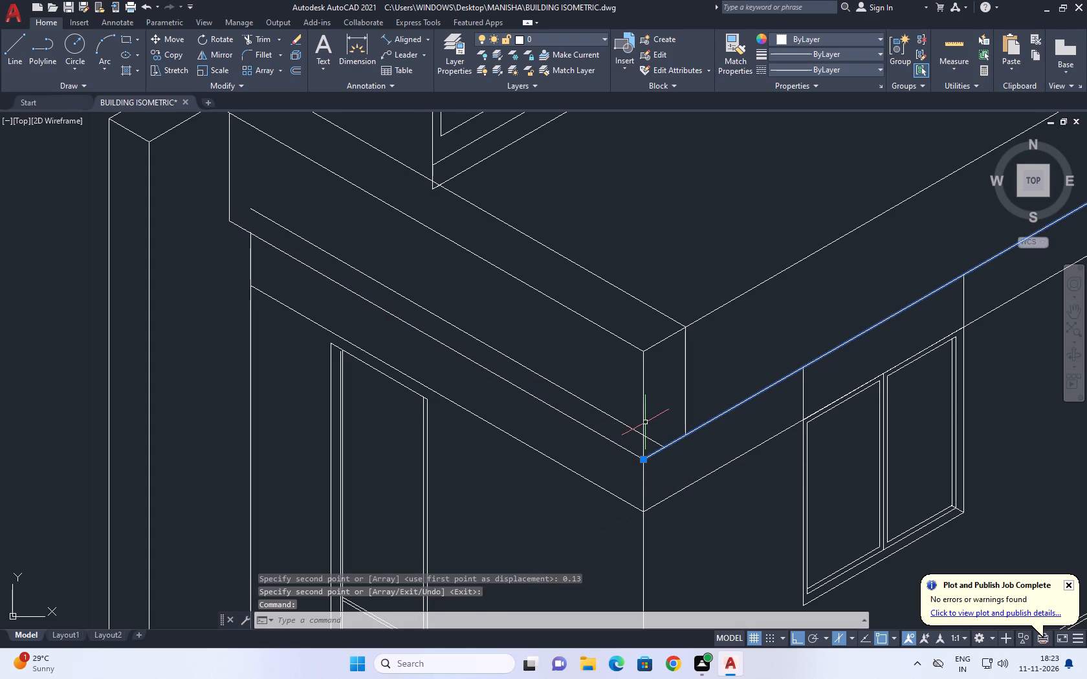
pyautogui.write('CO')
pyautogui.press('space')
pyautogui.click(640, 460)
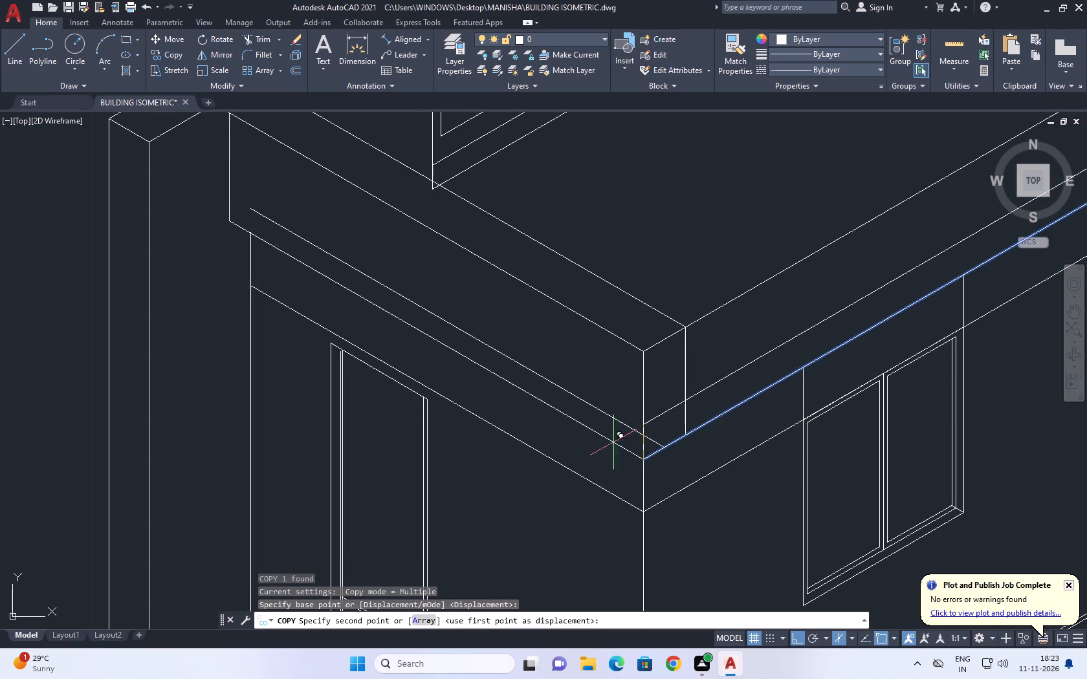
pyautogui.write('0.13')
pyautogui.press('Return')
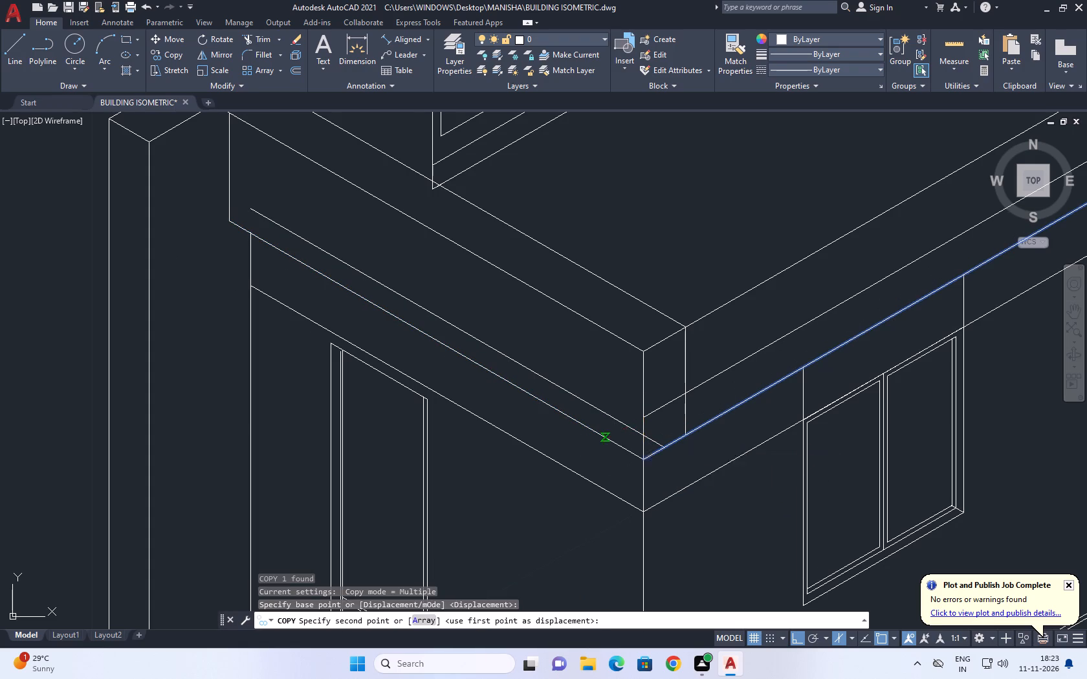
pyautogui.press('space')
# Trim the overlapping ends of the two copied slab lines at the corner, along with the inner vertical line's lower end.
pyautogui.scroll(-3, 620, 453)
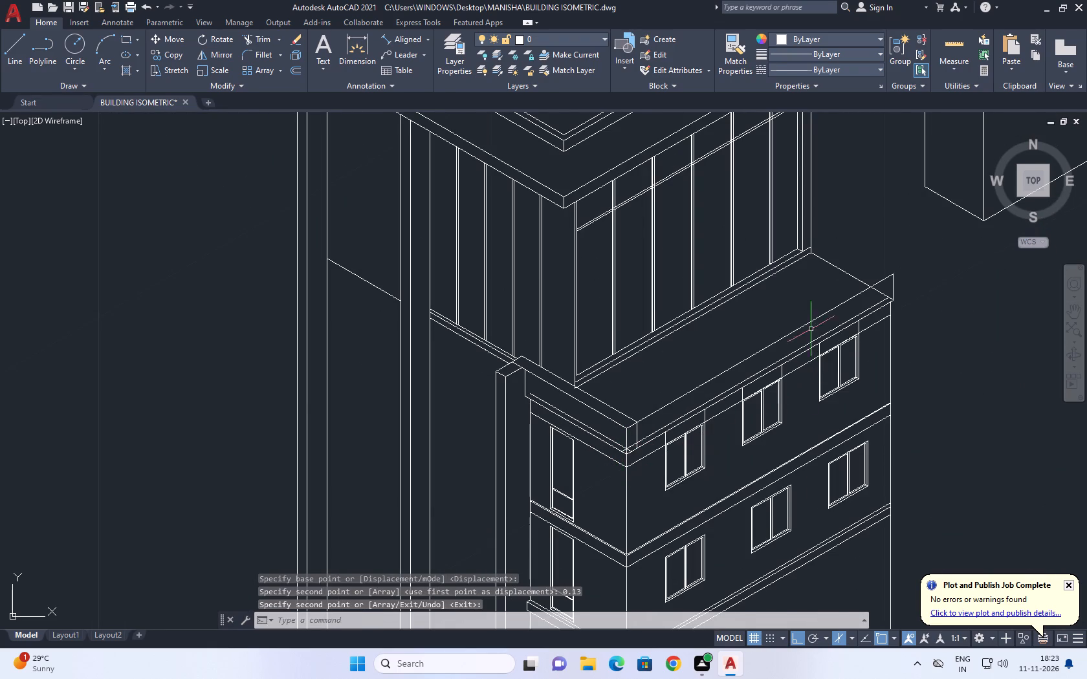
pyautogui.scroll(1, 811, 319)
pyautogui.moveTo(811, 323); pyautogui.dragTo(820, 389, button='middle')
pyautogui.write('TR')
pyautogui.press('space')
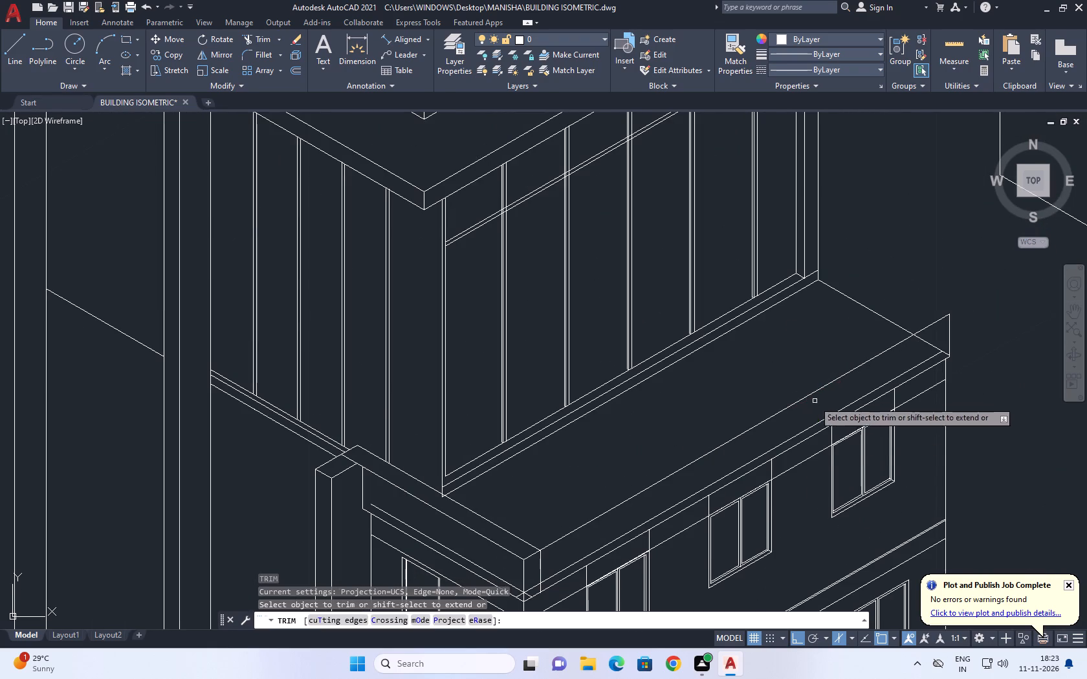
pyautogui.moveTo(584, 557); pyautogui.dragTo(653, 384, button='middle')
pyautogui.scroll(2, 633, 398)
pyautogui.scroll(3, 553, 460)
pyautogui.click(549, 444)
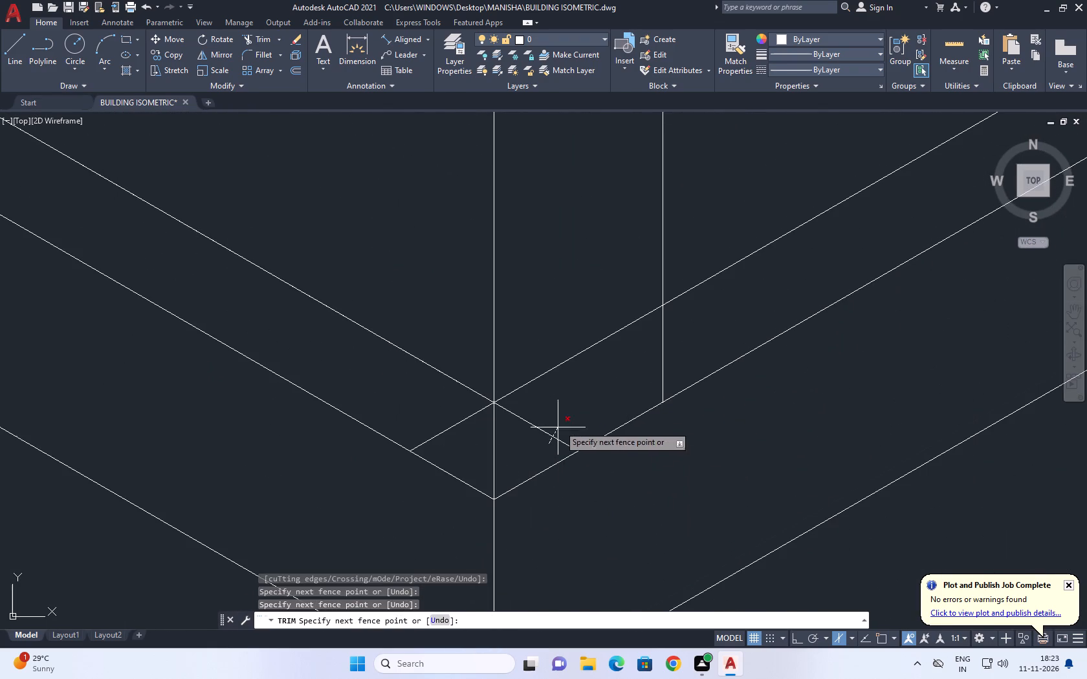
pyautogui.click(680, 366)
pyautogui.click(477, 424)
pyautogui.click(439, 409)
# Trim the roof slab's corner line between its two closely spaced bottom edge lines.
pyautogui.scroll(-4, 564, 410)
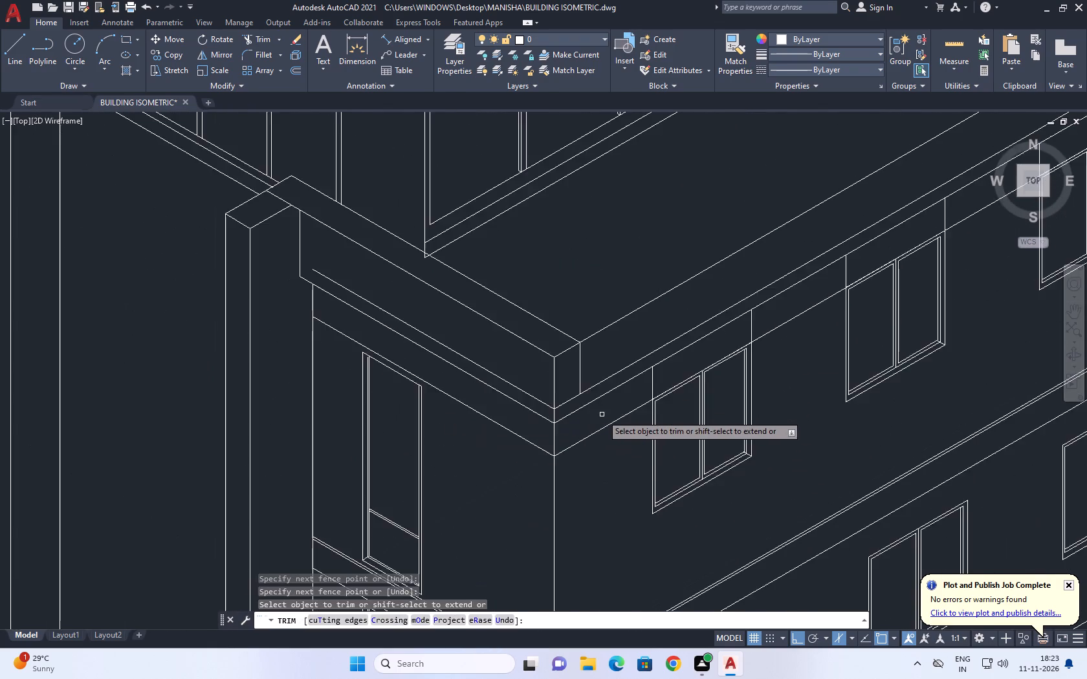
pyautogui.scroll(-2, 602, 415)
pyautogui.scroll(3, 589, 413)
pyautogui.click(578, 426)
pyautogui.click(586, 427)
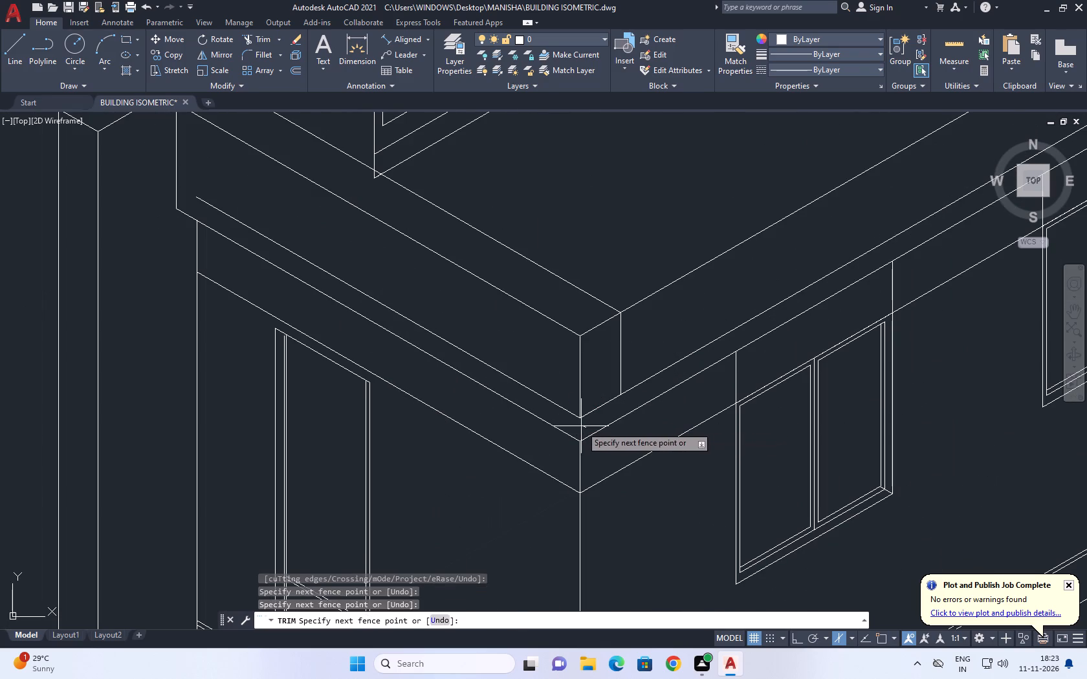
pyautogui.click(580, 426)
pyautogui.press('space')
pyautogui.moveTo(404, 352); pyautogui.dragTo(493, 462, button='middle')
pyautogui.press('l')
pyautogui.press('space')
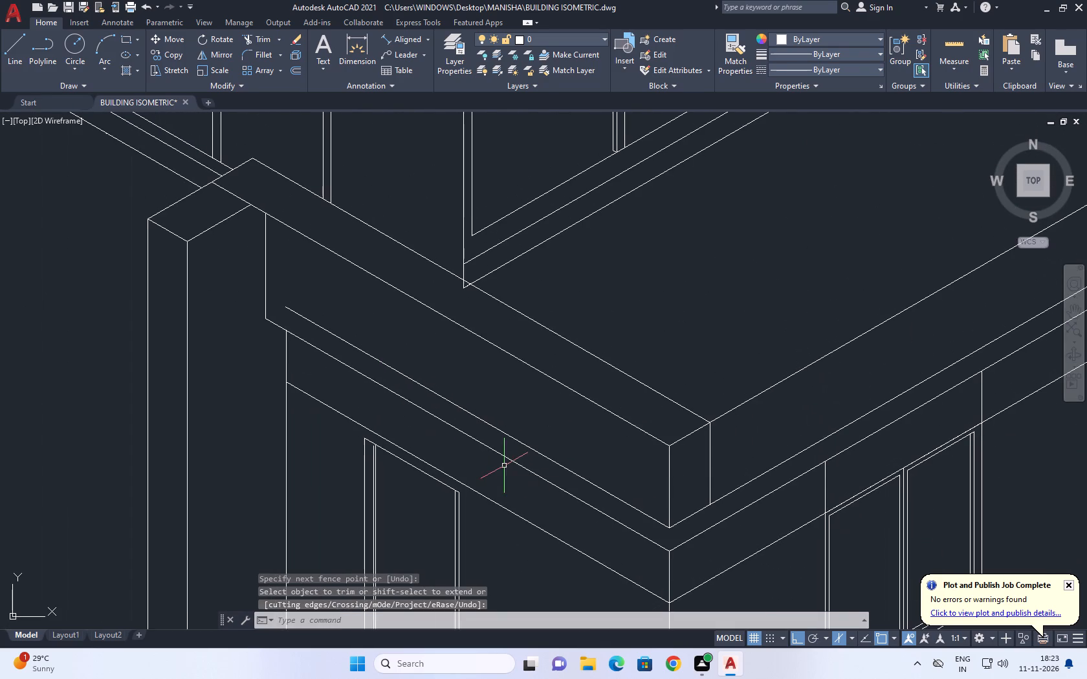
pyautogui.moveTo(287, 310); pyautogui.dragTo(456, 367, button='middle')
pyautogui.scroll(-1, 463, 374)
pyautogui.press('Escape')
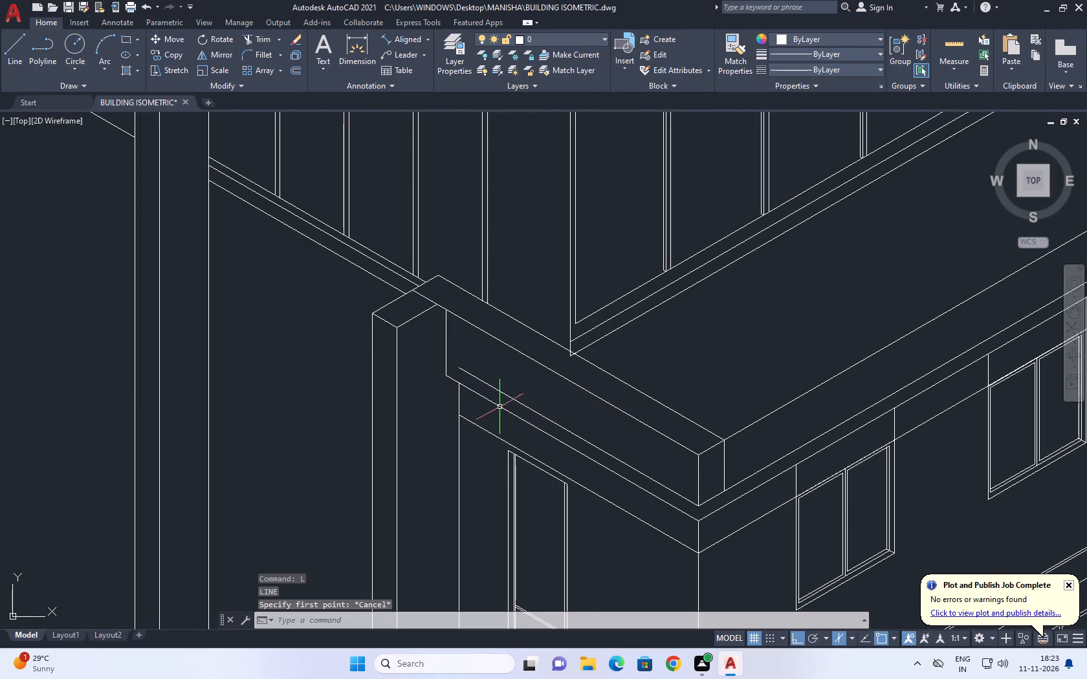
# Extend the upper of the short side's two bottom slab lines to the slab's far vertical edge.
pyautogui.moveTo(474, 399); pyautogui.dragTo(489, 420, button='middle')
pyautogui.moveTo(475, 361); pyautogui.dragTo(488, 382, button='middle')
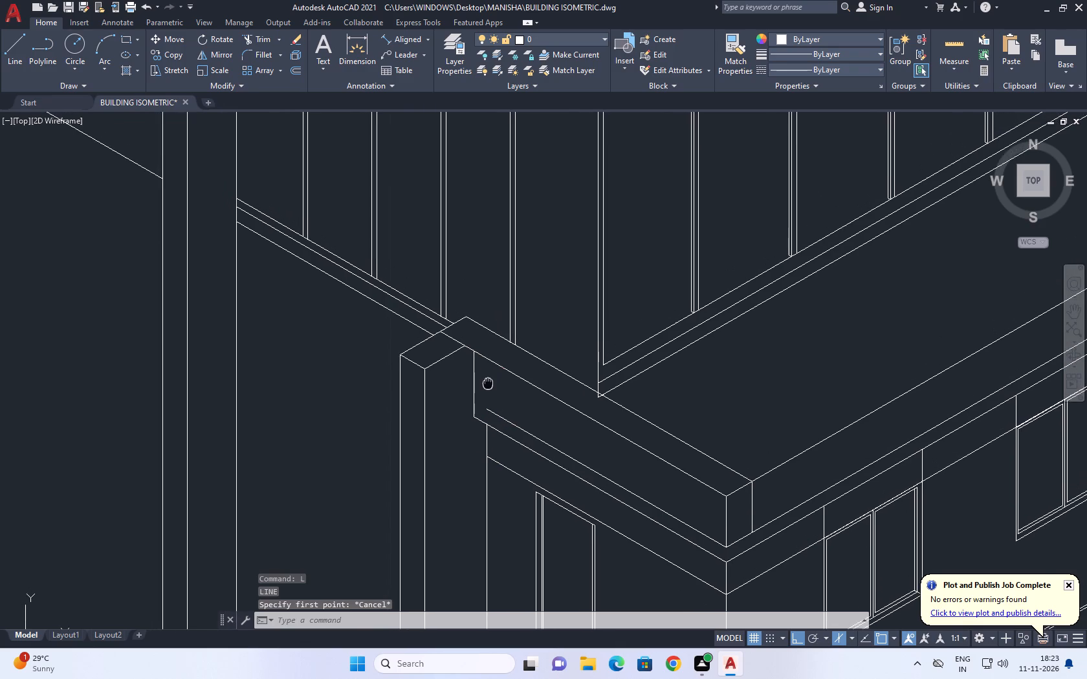
pyautogui.moveTo(488, 382); pyautogui.dragTo(488, 383, button='middle')
pyautogui.scroll(-2, 488, 383)
pyautogui.scroll(1, 493, 411)
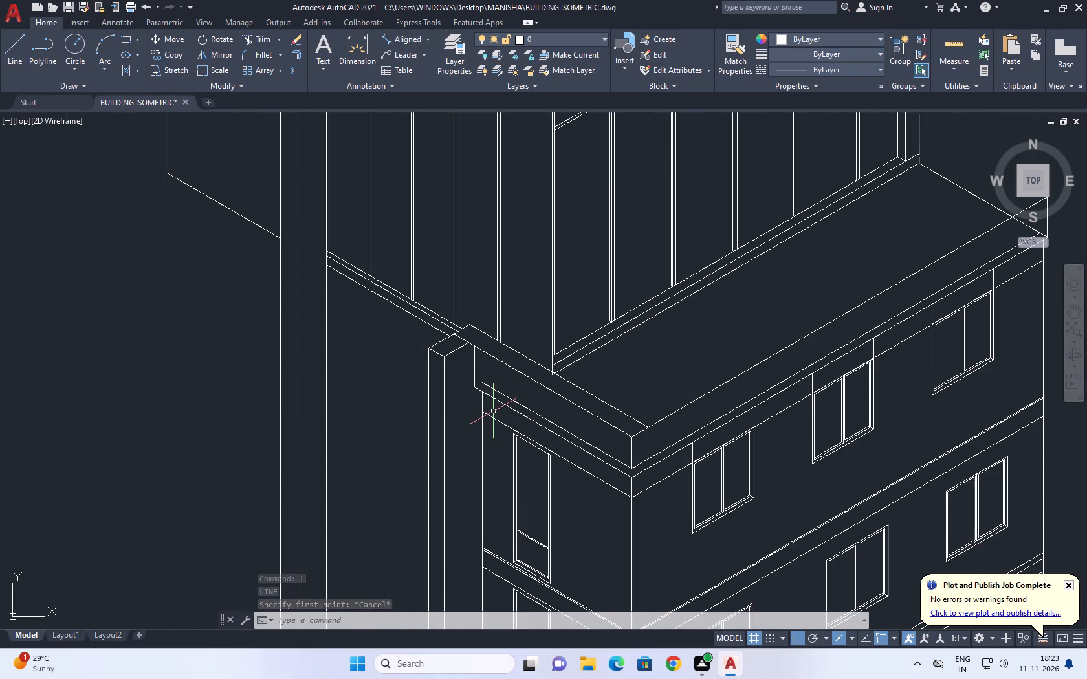
pyautogui.moveTo(493, 411); pyautogui.dragTo(495, 418, button='middle')
pyautogui.write('EX')
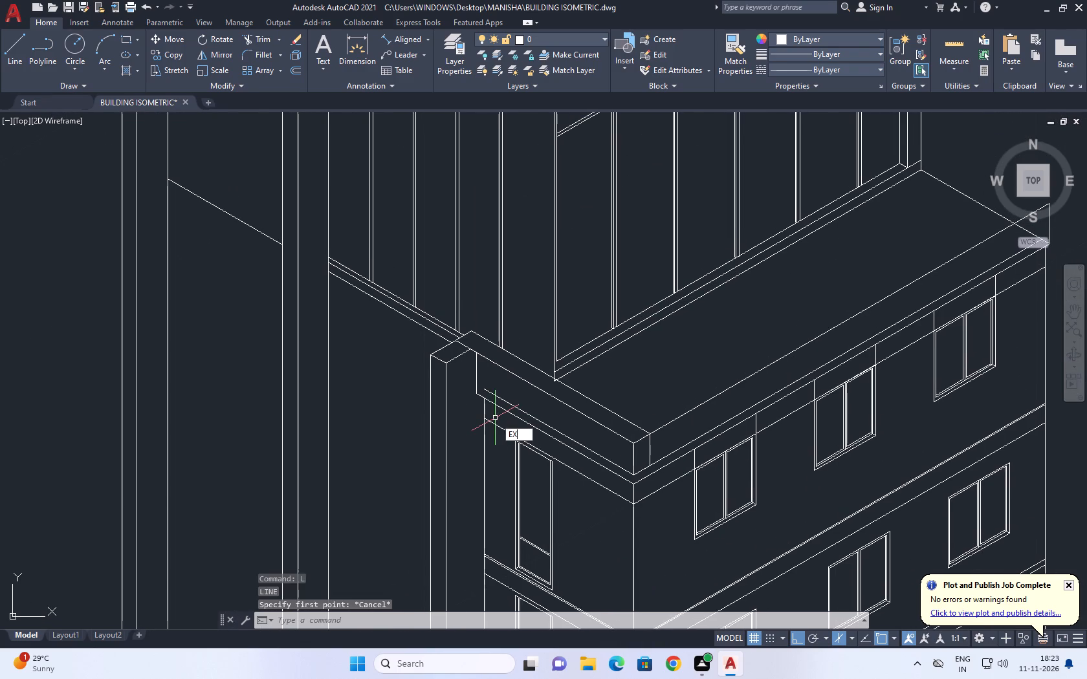
pyautogui.press('space')
pyautogui.click(506, 400)
pyautogui.press('Escape')
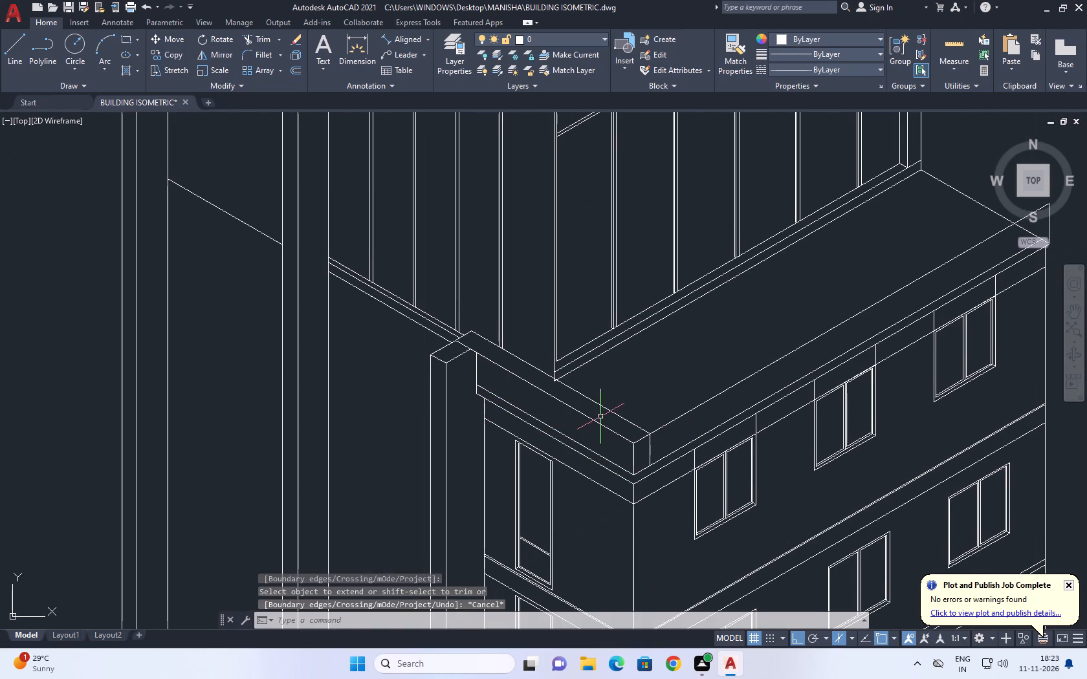
# Delete the inner top line along the roof slab's short side and the short inner vertical line at its front corner.
pyautogui.moveTo(602, 418); pyautogui.dragTo(599, 425, button='middle')
pyautogui.click(623, 429)
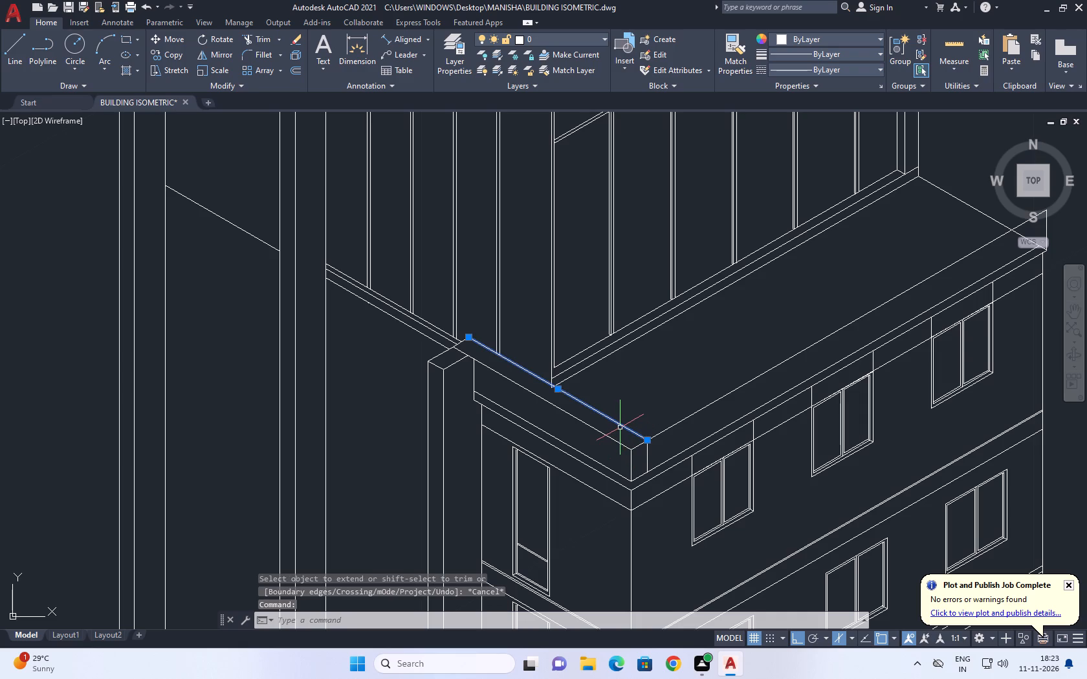
pyautogui.press('Escape')
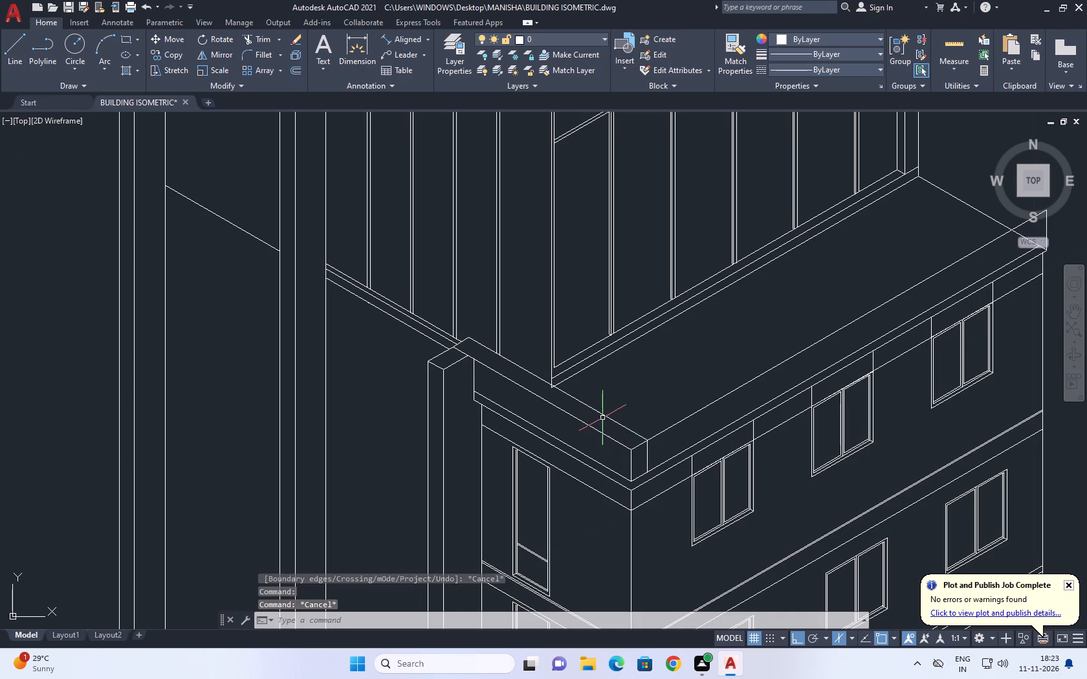
pyautogui.click(604, 418)
pyautogui.moveTo(585, 416); pyautogui.dragTo(584, 433, button='middle')
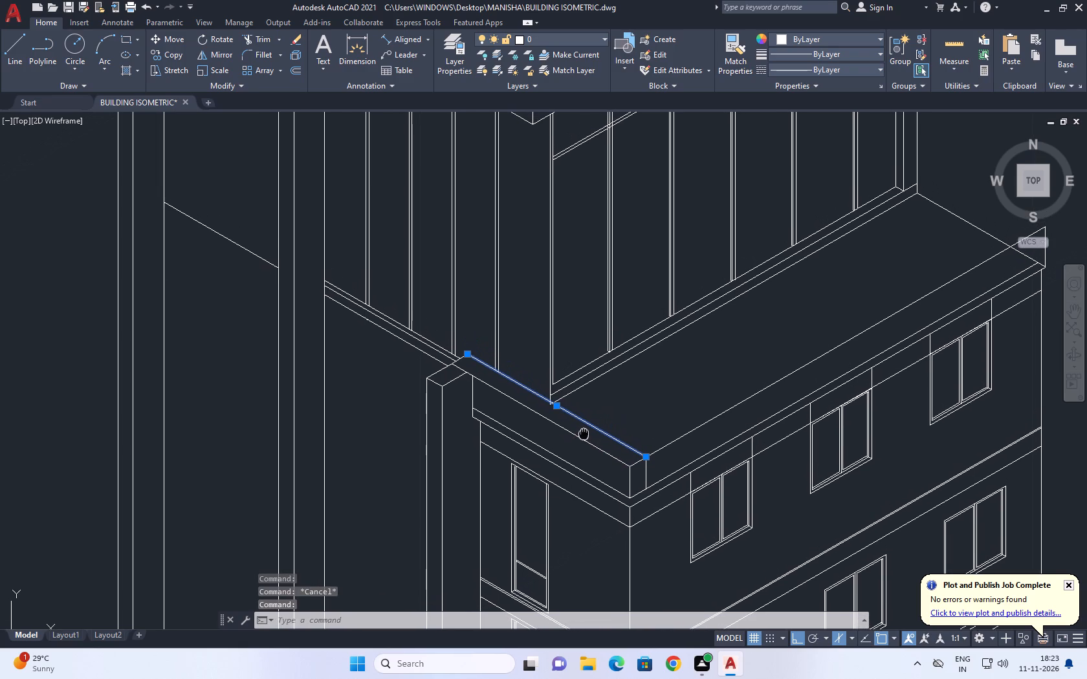
pyautogui.moveTo(584, 433); pyautogui.dragTo(584, 434, button='middle')
pyautogui.scroll(2, 624, 485)
pyautogui.click(680, 464)
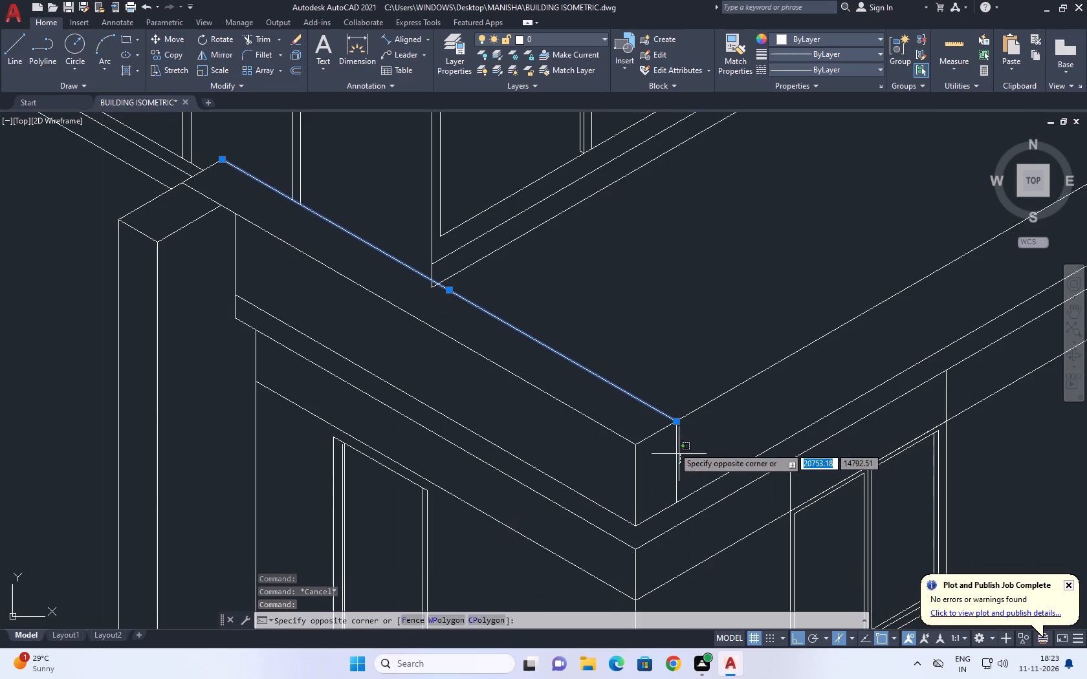
pyautogui.click(671, 443)
pyautogui.press('Delete')
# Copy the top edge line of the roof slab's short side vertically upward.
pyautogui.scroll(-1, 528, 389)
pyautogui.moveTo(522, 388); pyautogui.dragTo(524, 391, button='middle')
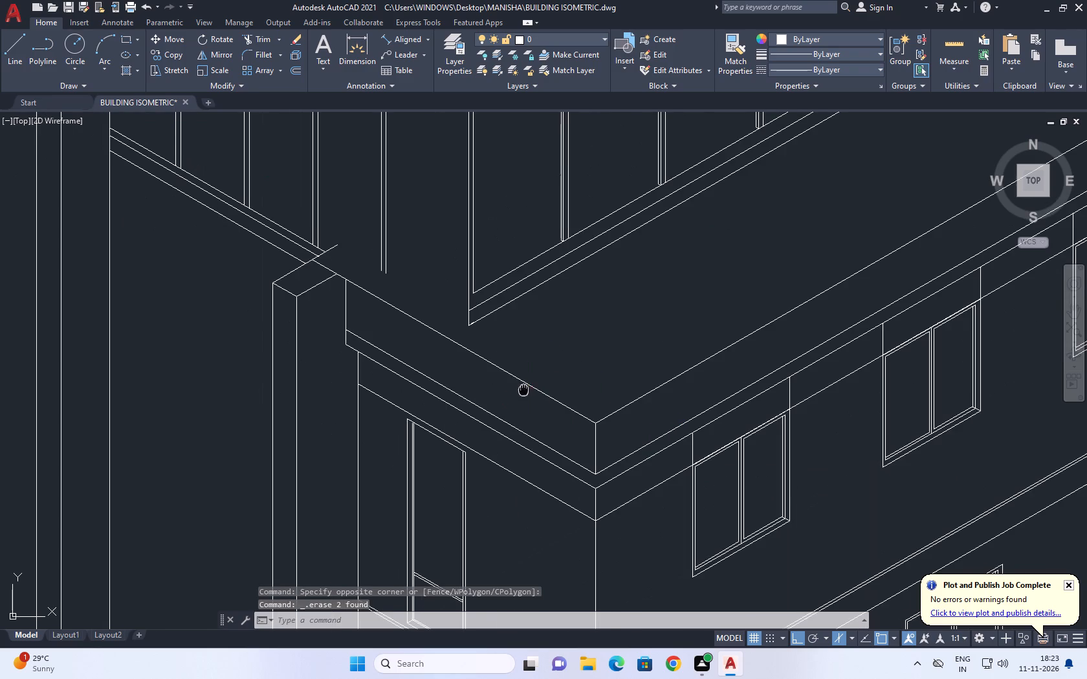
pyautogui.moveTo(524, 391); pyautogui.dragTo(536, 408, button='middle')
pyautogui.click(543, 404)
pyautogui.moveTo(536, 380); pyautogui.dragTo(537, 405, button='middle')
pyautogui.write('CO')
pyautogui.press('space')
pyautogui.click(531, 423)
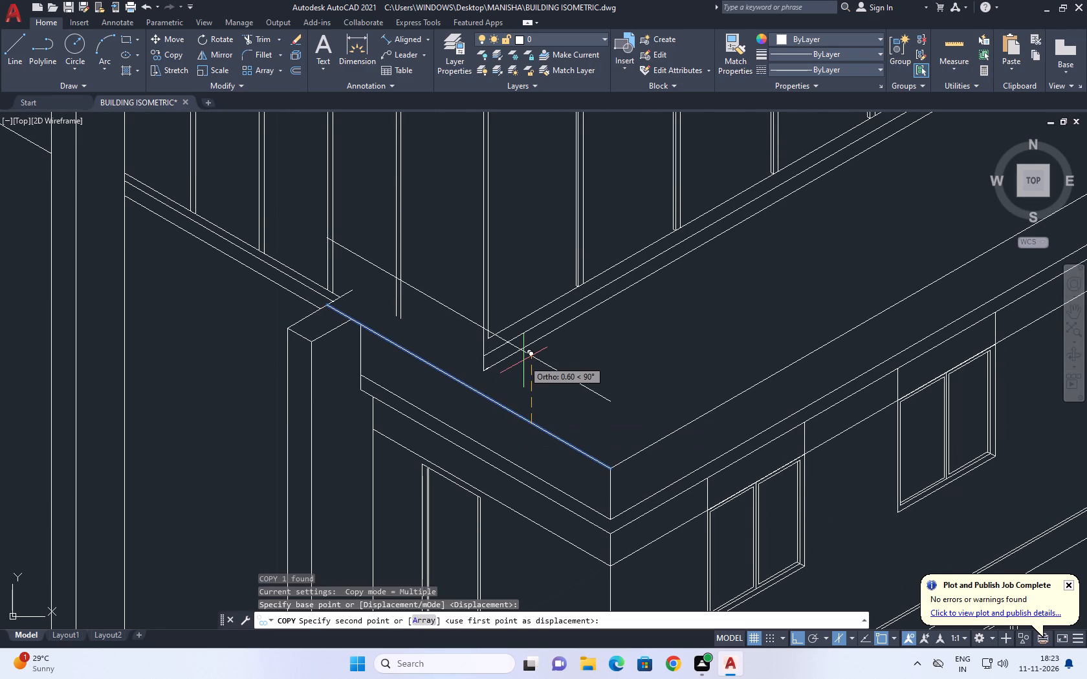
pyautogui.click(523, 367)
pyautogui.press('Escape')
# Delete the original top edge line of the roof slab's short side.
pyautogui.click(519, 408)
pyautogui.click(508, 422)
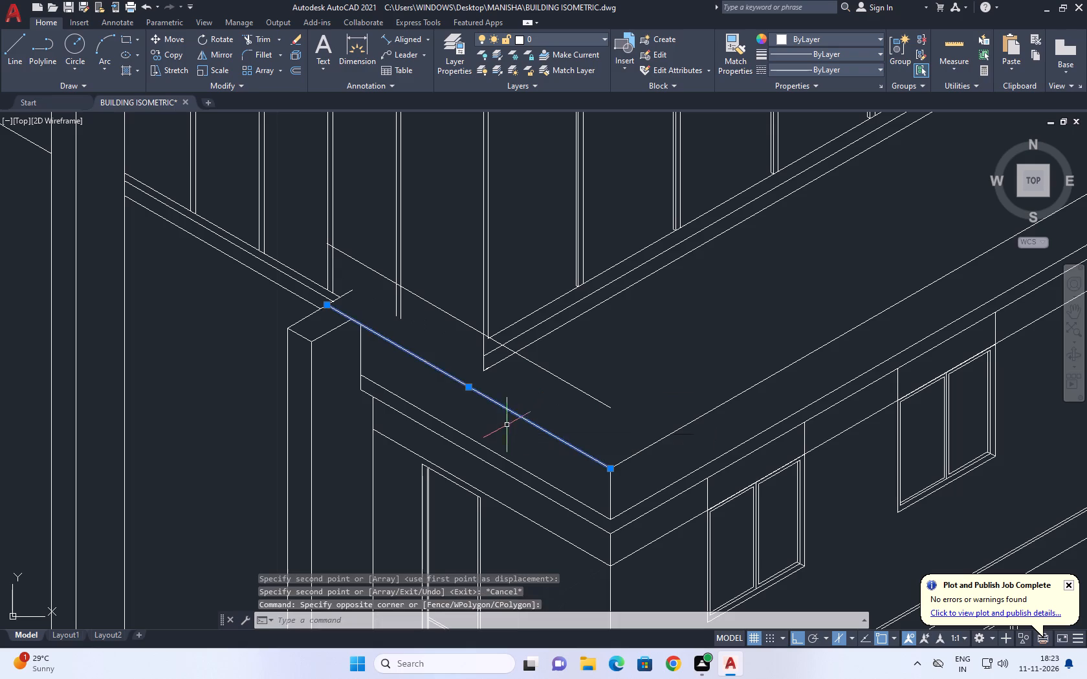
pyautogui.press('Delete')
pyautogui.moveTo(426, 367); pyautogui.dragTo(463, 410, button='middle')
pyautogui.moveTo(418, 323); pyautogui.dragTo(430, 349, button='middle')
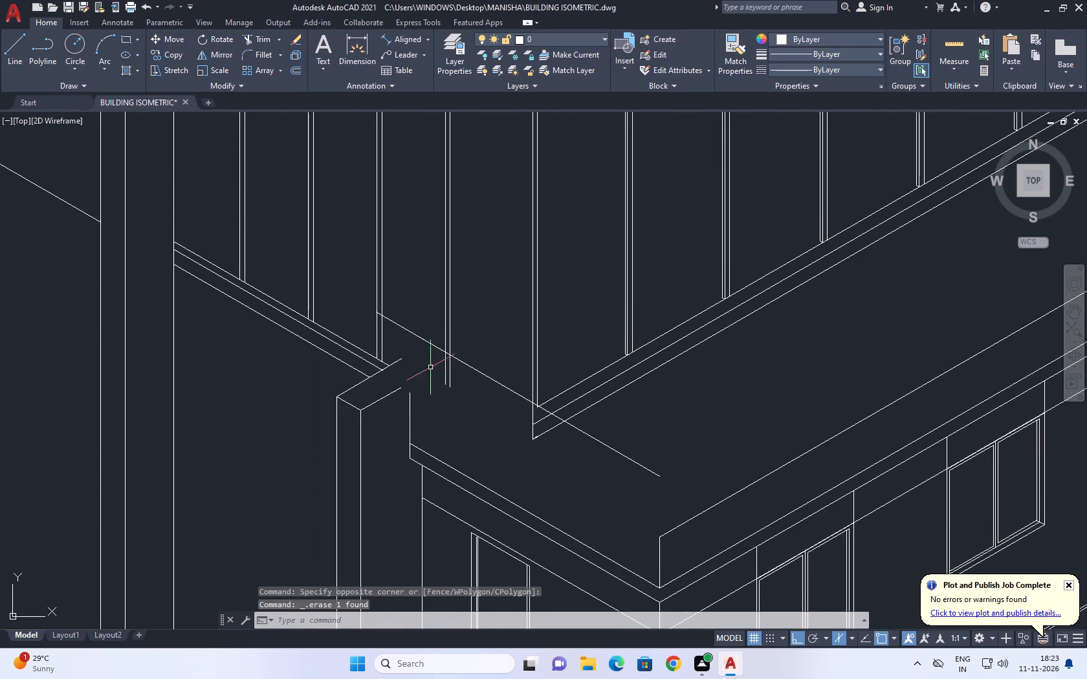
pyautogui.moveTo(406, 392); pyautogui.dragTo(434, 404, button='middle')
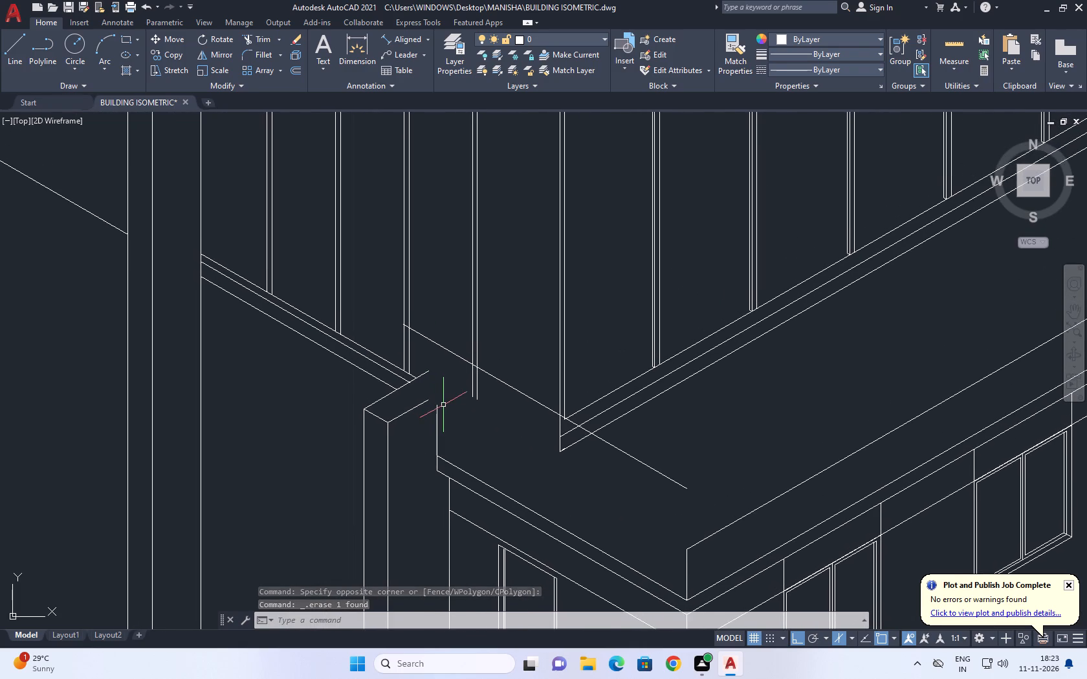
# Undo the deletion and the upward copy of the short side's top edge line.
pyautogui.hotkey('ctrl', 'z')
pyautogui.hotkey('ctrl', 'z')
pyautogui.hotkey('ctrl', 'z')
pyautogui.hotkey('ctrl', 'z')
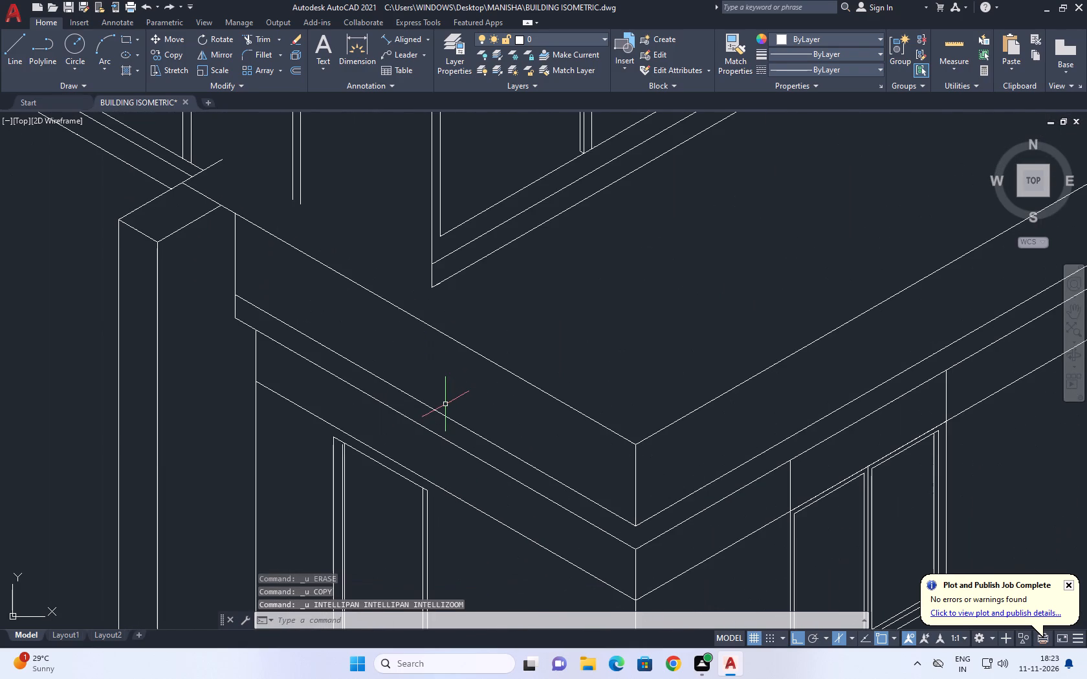
# Copy the top edge line of the roof slab's short side inward along the slab's long direction.
pyautogui.moveTo(373, 275); pyautogui.dragTo(401, 343, button='middle')
pyautogui.moveTo(373, 292); pyautogui.dragTo(375, 310)
pyautogui.moveTo(362, 337); pyautogui.dragTo(355, 350)
pyautogui.click(355, 334)
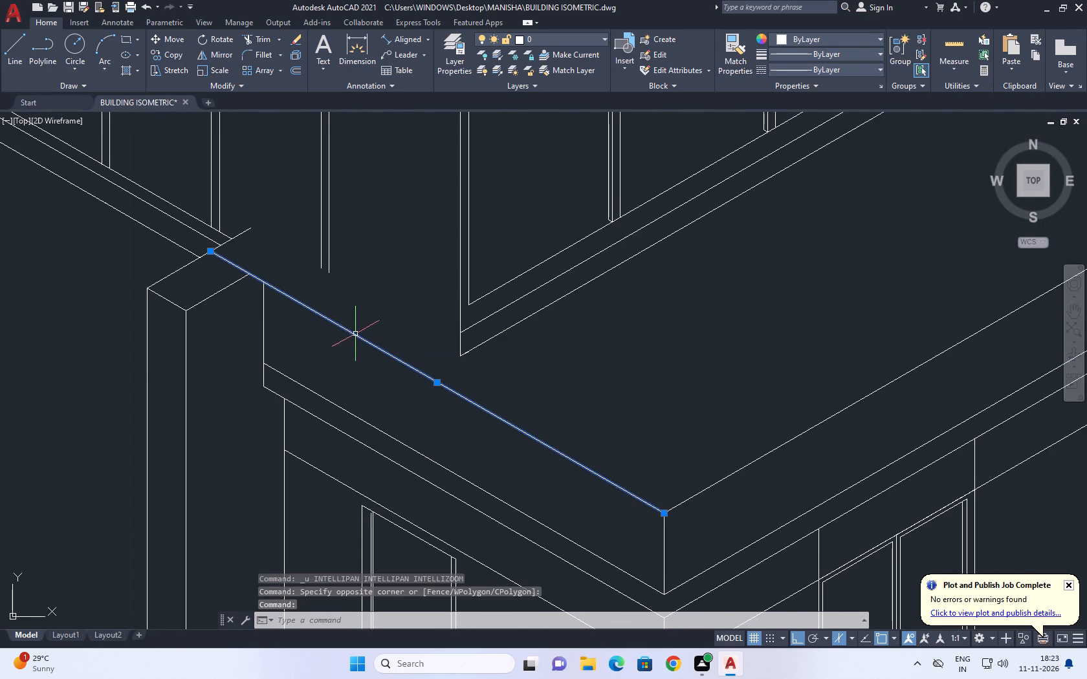
pyautogui.write('CO')
pyautogui.press('space')
pyautogui.scroll(2, 286, 272)
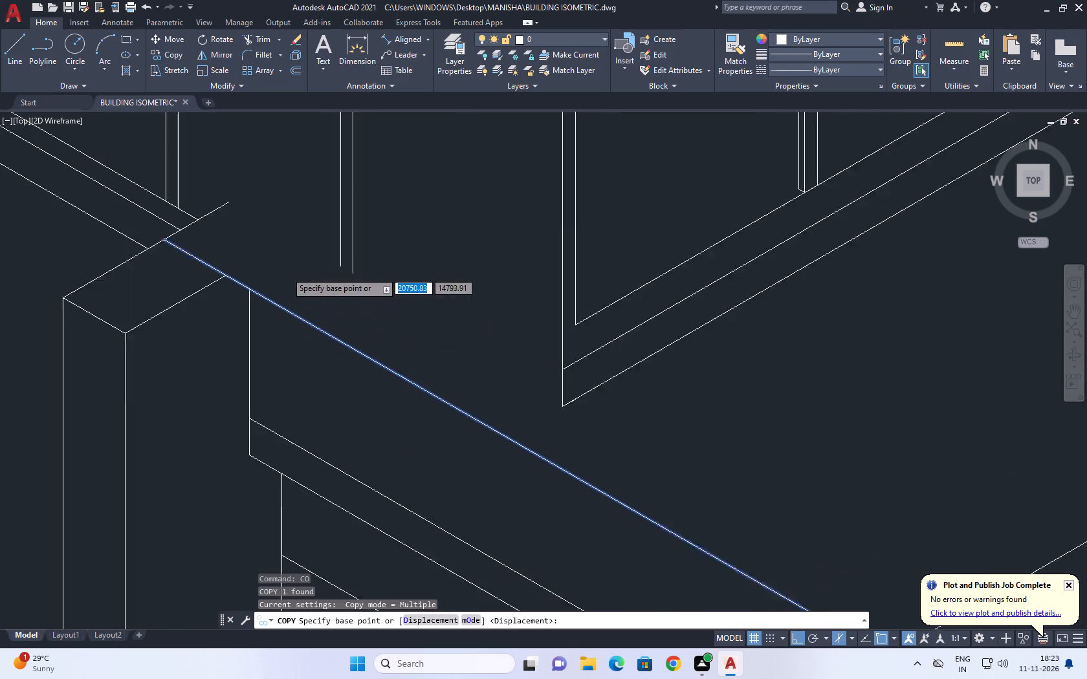
pyautogui.click(302, 342)
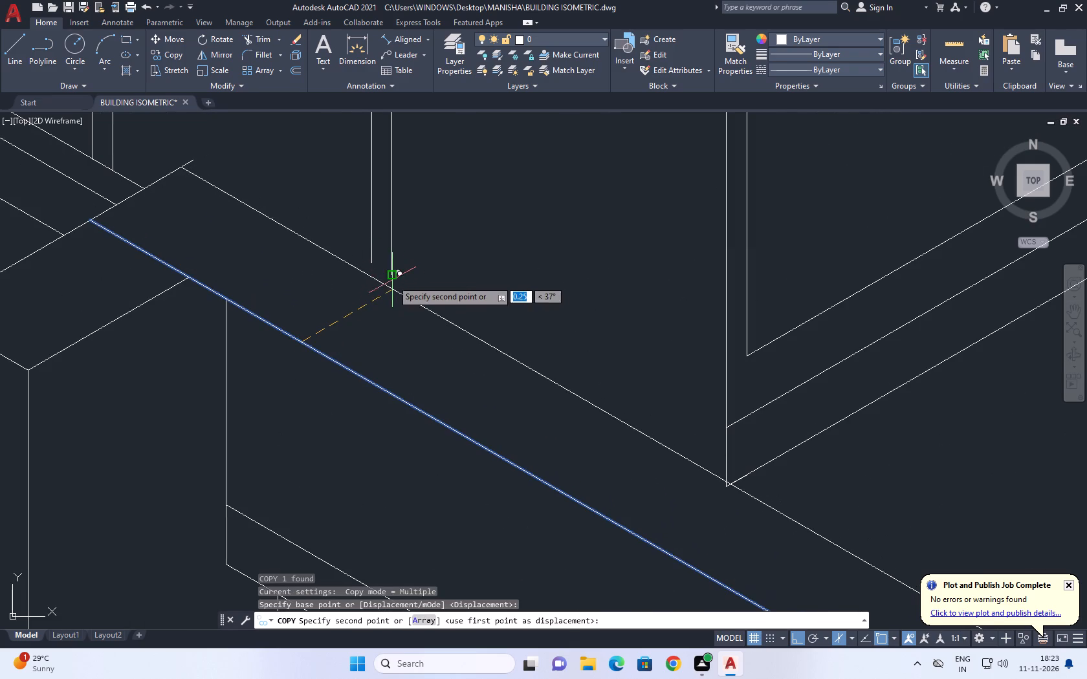
pyautogui.click(391, 276)
pyautogui.scroll(-4, 379, 309)
pyautogui.press('Escape')
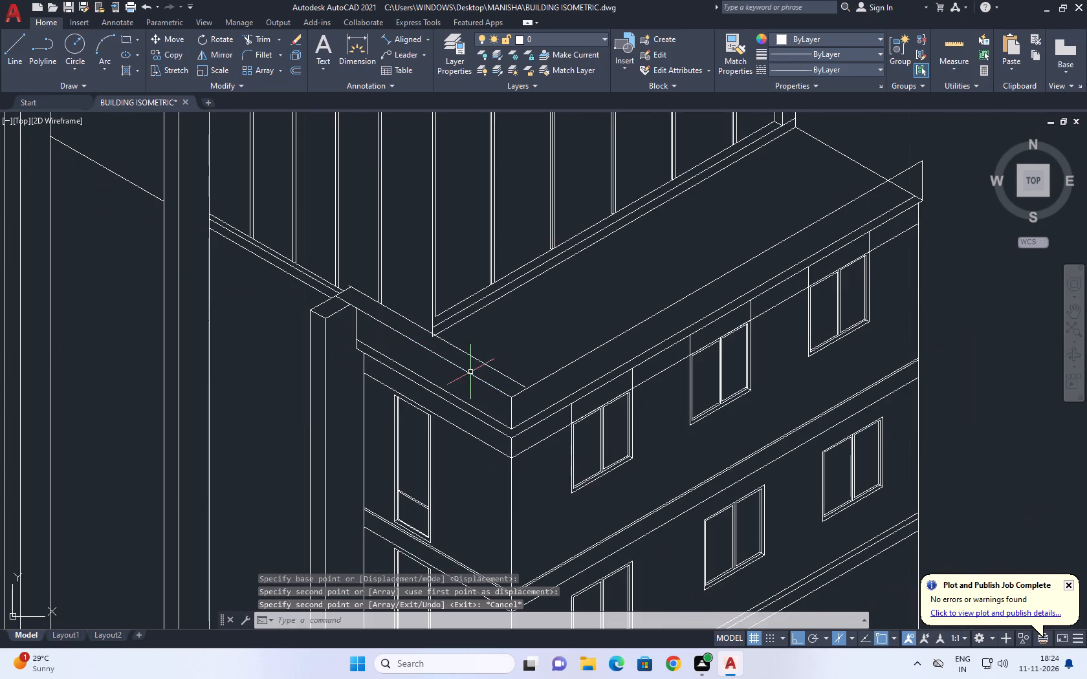
# Trim the back end of the copied roof line where it overshoots the column's top edge.
pyautogui.scroll(2, 513, 401)
pyautogui.moveTo(543, 311); pyautogui.dragTo(556, 396, button='middle')
pyautogui.scroll(-2, 556, 396)
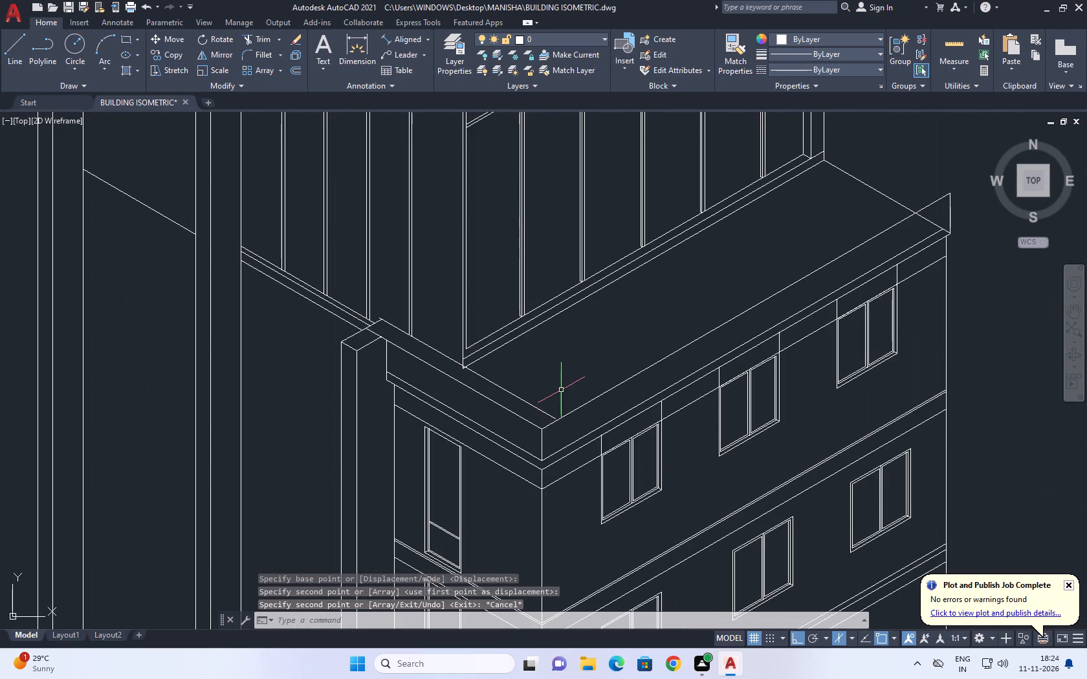
pyautogui.press('t')
pyautogui.press('r')
pyautogui.press('space')
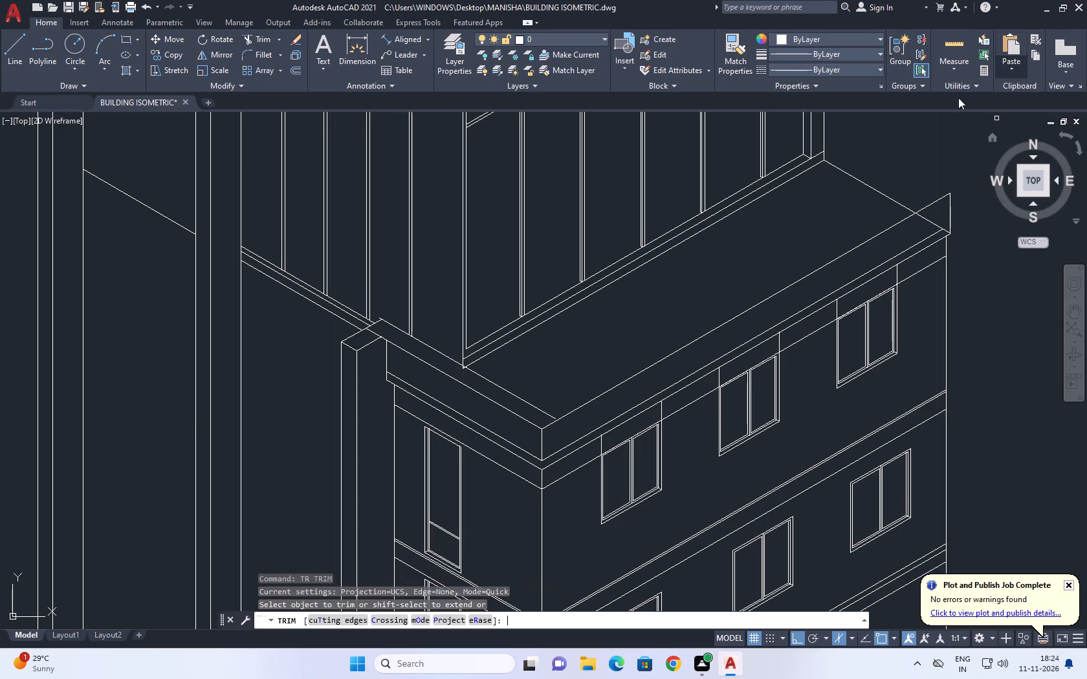
pyautogui.scroll(6, 333, 331)
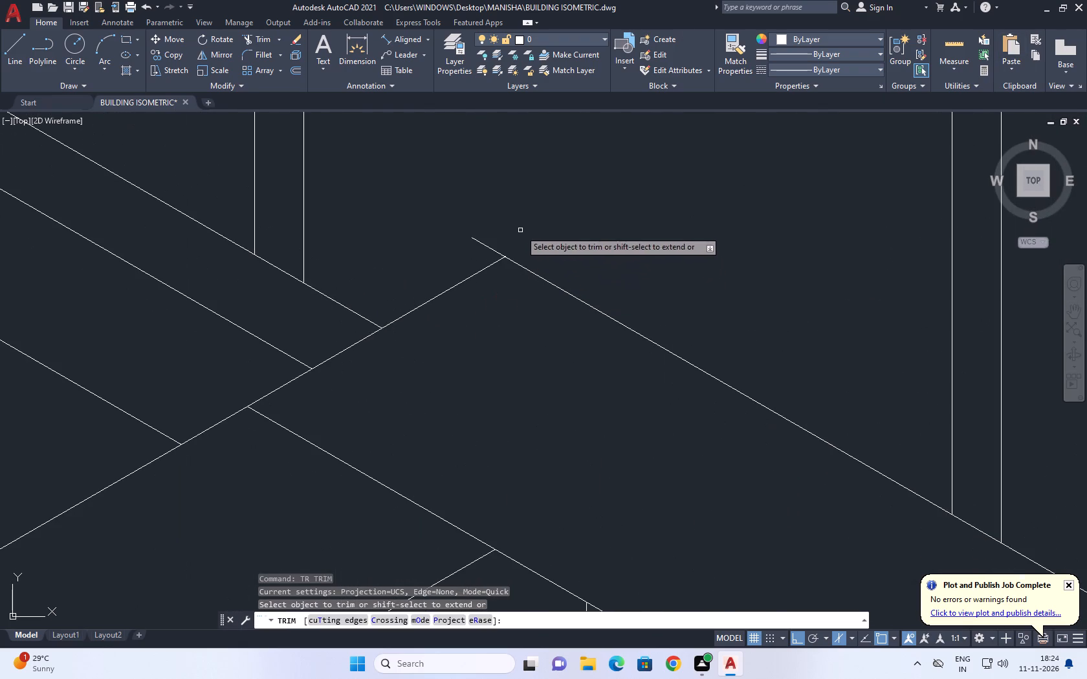
pyautogui.click(516, 230)
pyautogui.click(463, 266)
pyautogui.scroll(-4, 451, 245)
pyautogui.press('space')
# Extend the copied roof line's front end to the top edge of the roof slab's long side.
pyautogui.scroll(-3, 452, 250)
pyautogui.write('EX')
pyautogui.press('space')
pyautogui.scroll(3, 565, 316)
pyautogui.click(567, 320)
pyautogui.press('space')
pyautogui.scroll(-4, 595, 297)
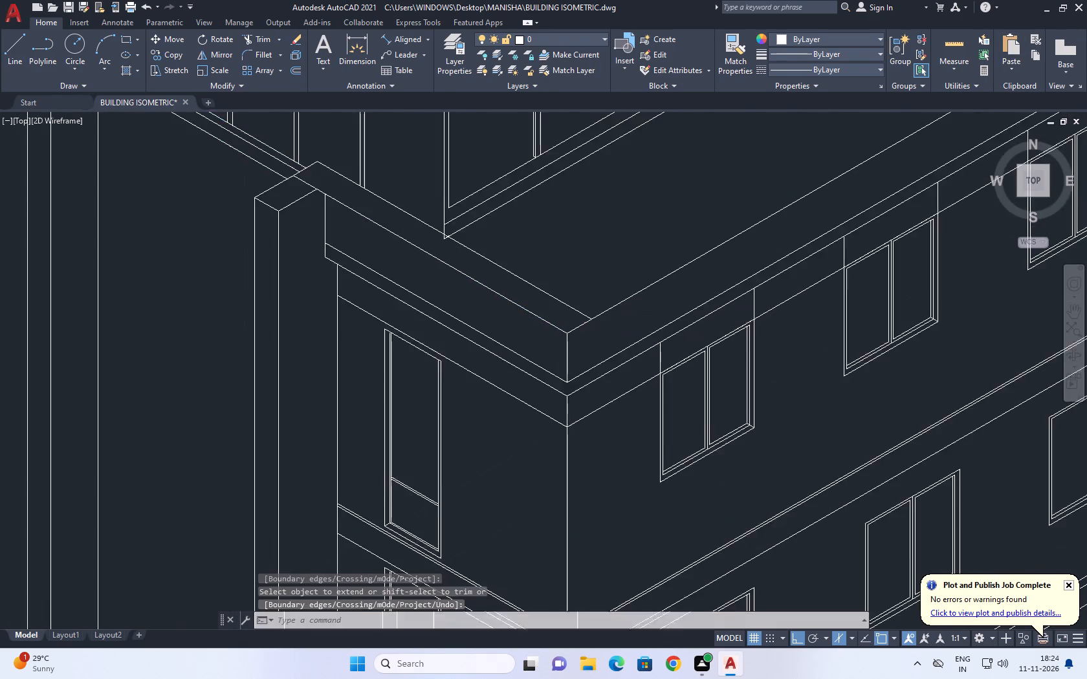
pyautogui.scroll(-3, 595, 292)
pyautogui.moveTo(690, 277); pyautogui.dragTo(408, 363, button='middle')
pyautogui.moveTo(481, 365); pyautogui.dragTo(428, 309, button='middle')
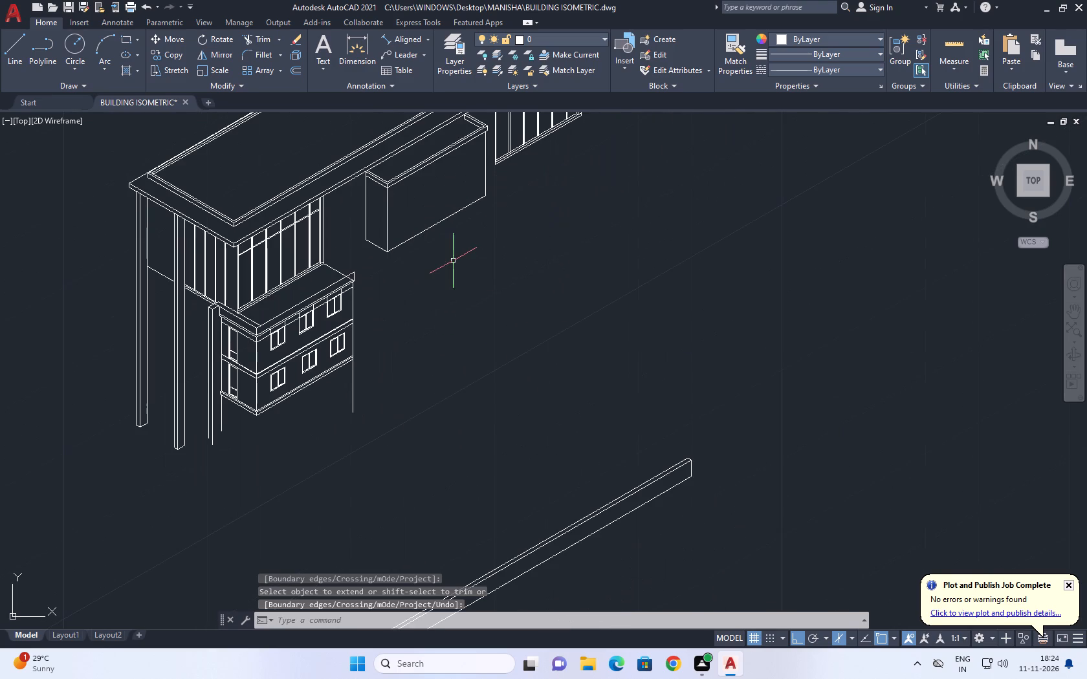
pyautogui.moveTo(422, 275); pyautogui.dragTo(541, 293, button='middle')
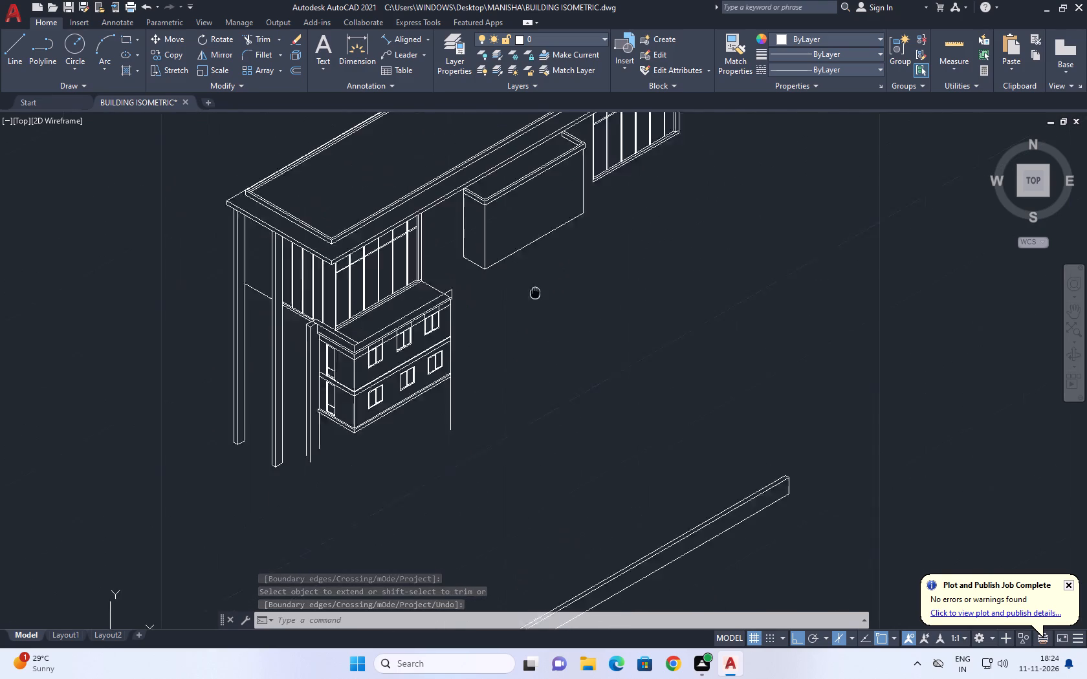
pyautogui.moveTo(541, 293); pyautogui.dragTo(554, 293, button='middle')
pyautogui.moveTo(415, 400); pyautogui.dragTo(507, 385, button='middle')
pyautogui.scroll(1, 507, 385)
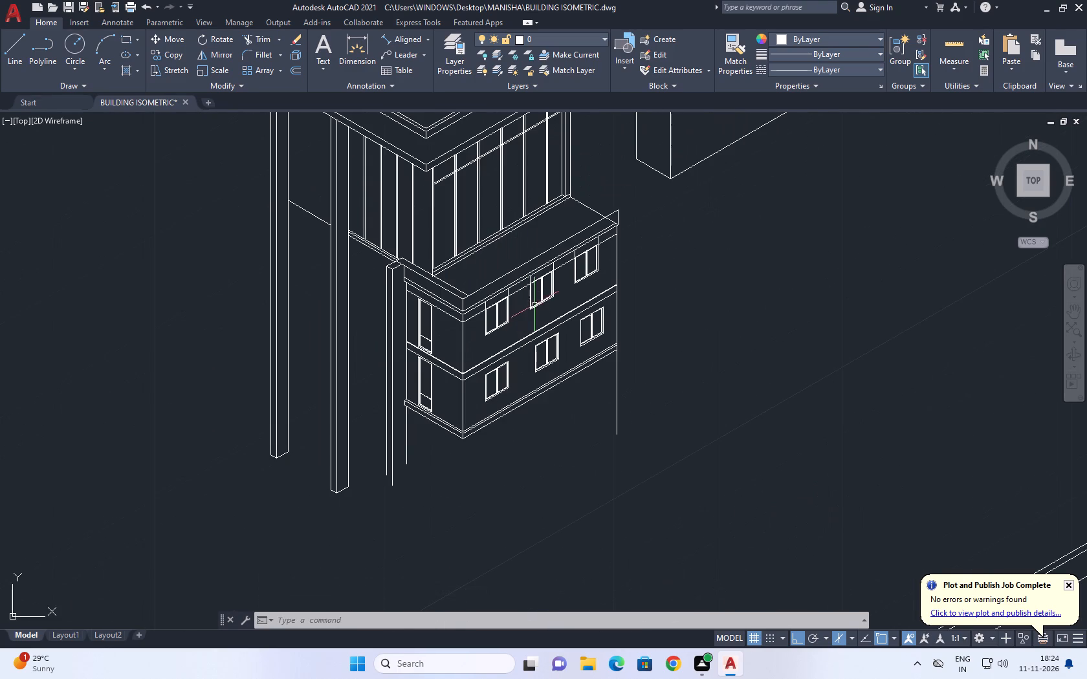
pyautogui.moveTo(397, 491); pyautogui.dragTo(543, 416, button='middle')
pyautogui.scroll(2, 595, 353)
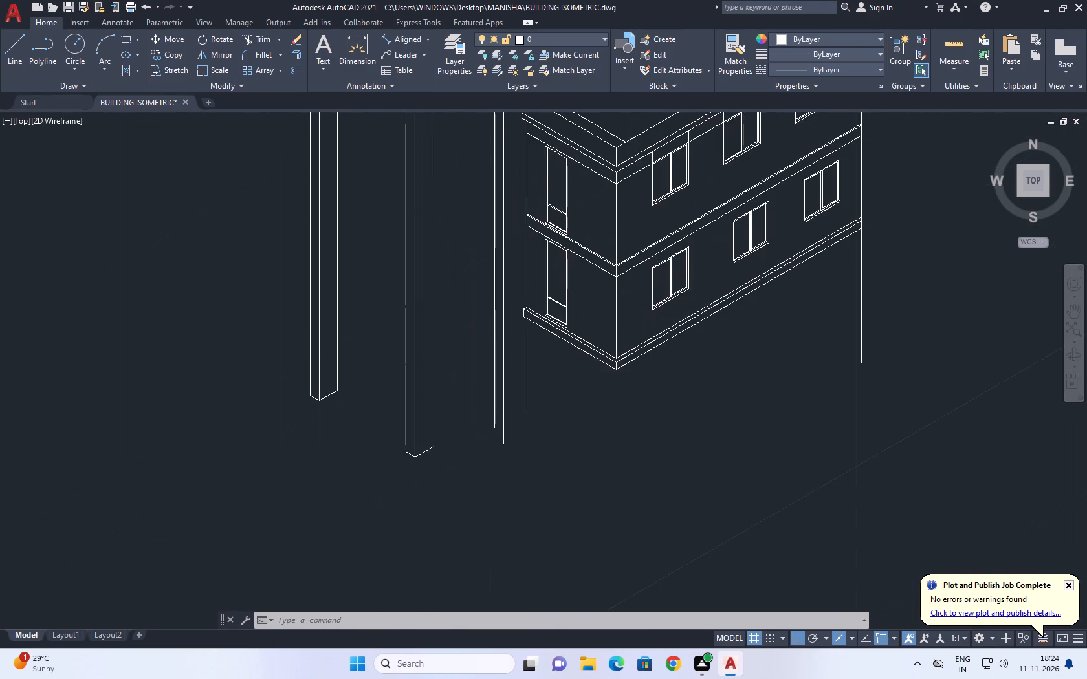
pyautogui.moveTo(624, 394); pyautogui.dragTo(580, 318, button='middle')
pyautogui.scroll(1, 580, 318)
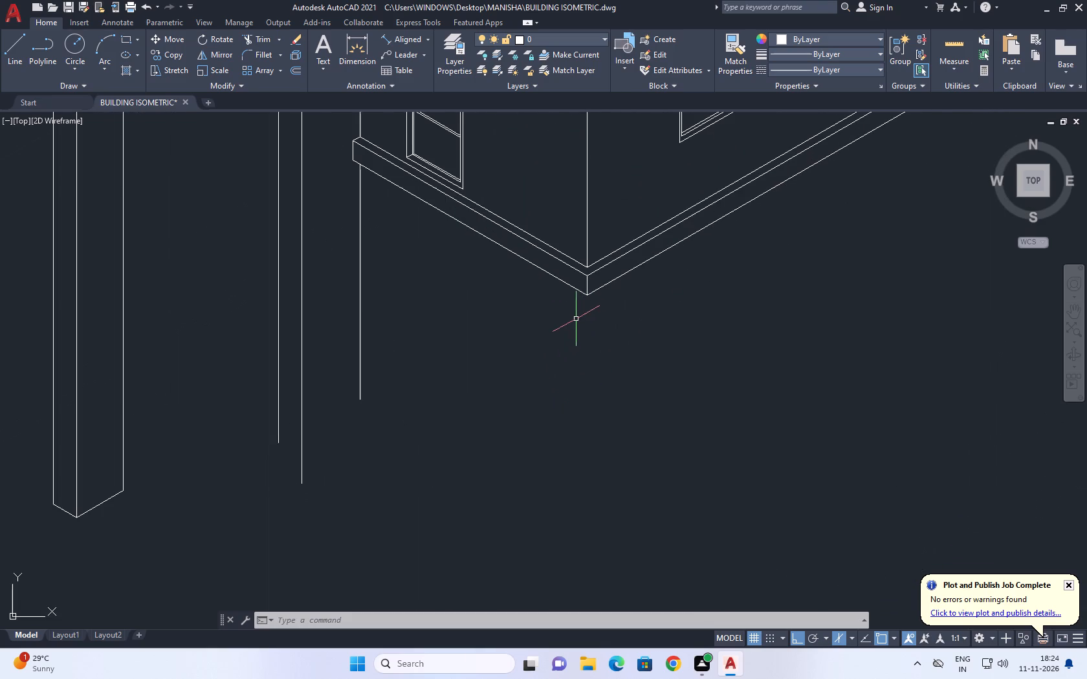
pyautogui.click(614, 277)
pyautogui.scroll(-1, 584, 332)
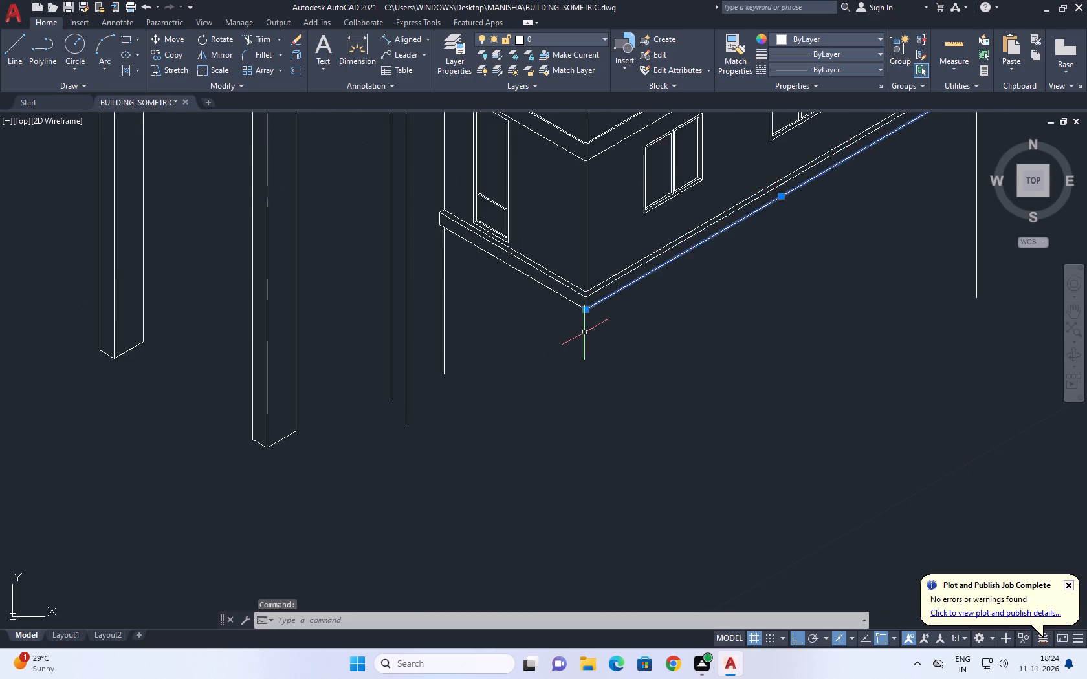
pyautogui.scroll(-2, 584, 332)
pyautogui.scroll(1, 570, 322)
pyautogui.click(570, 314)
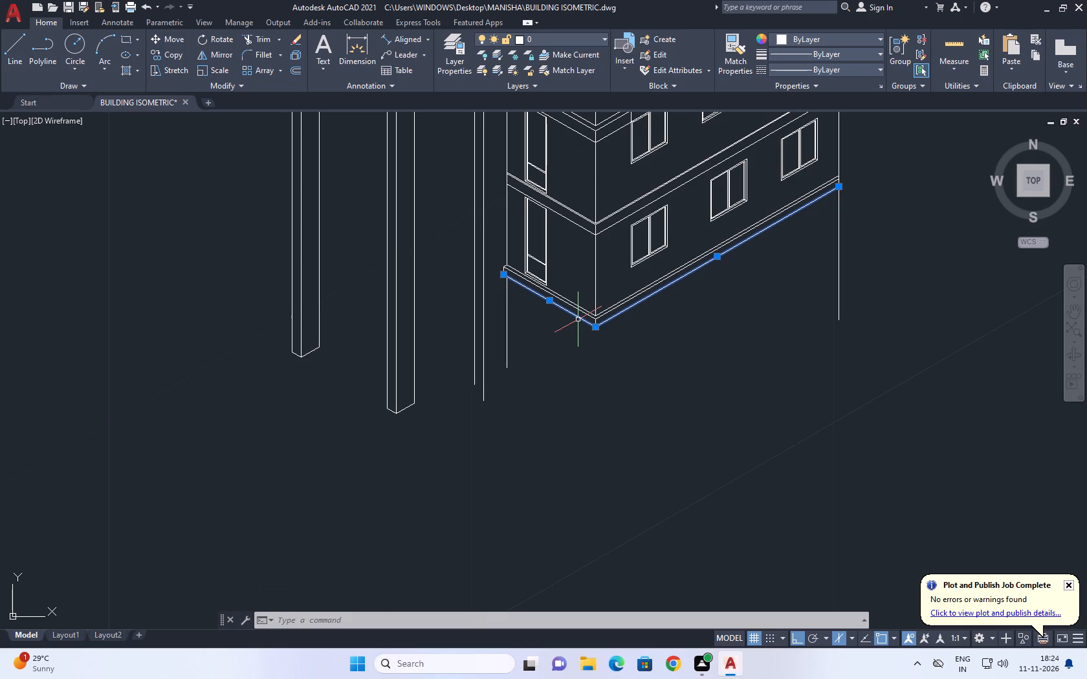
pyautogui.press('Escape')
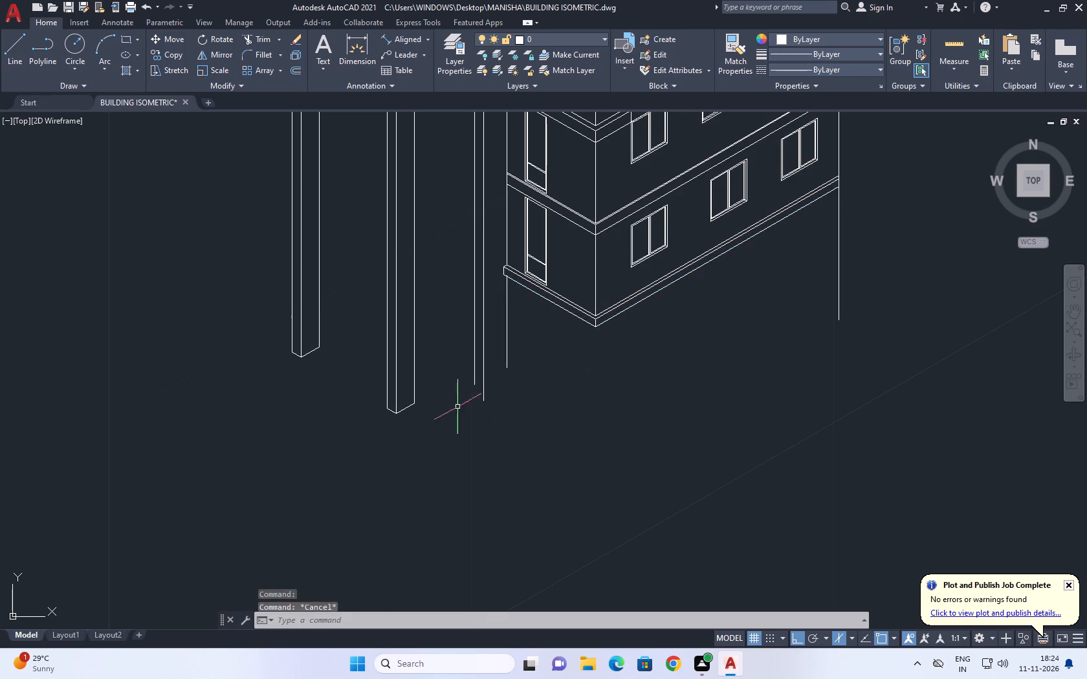
# Draw a ground line about 5 units long at 330° from the middle column's inner bottom corner, on the left isoplane.
pyautogui.moveTo(540, 396); pyautogui.dragTo(443, 401, button='middle')
pyautogui.press('l')
pyautogui.press('space')
pyautogui.scroll(1, 344, 400)
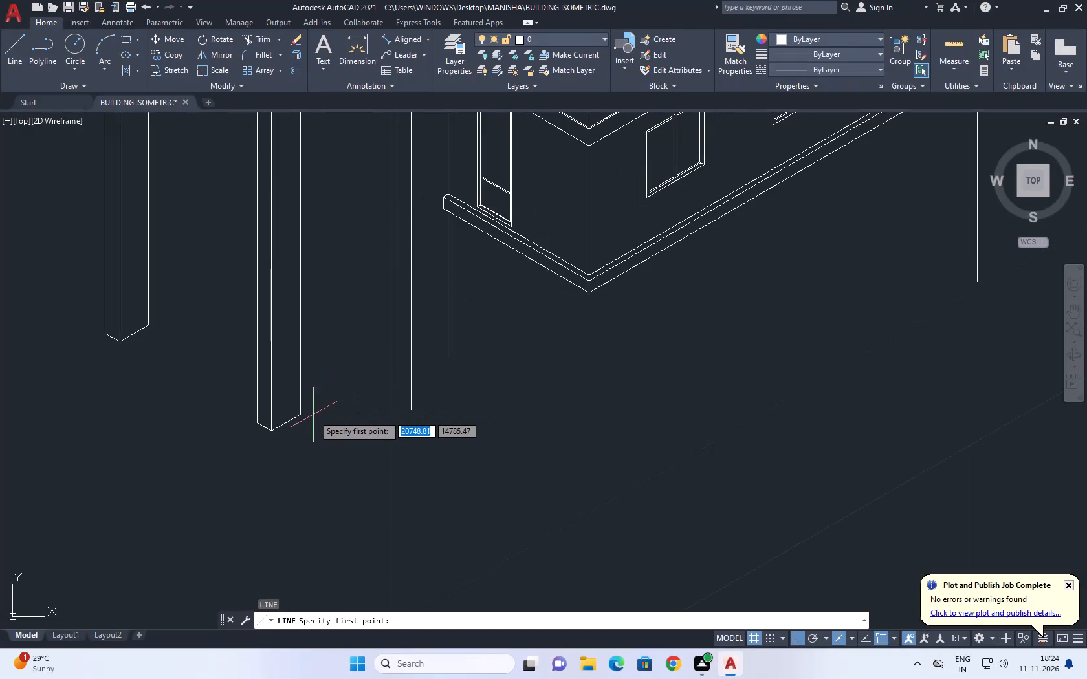
pyautogui.click(303, 413)
pyautogui.moveTo(602, 439); pyautogui.dragTo(492, 427, button='middle')
pyautogui.press('F5')
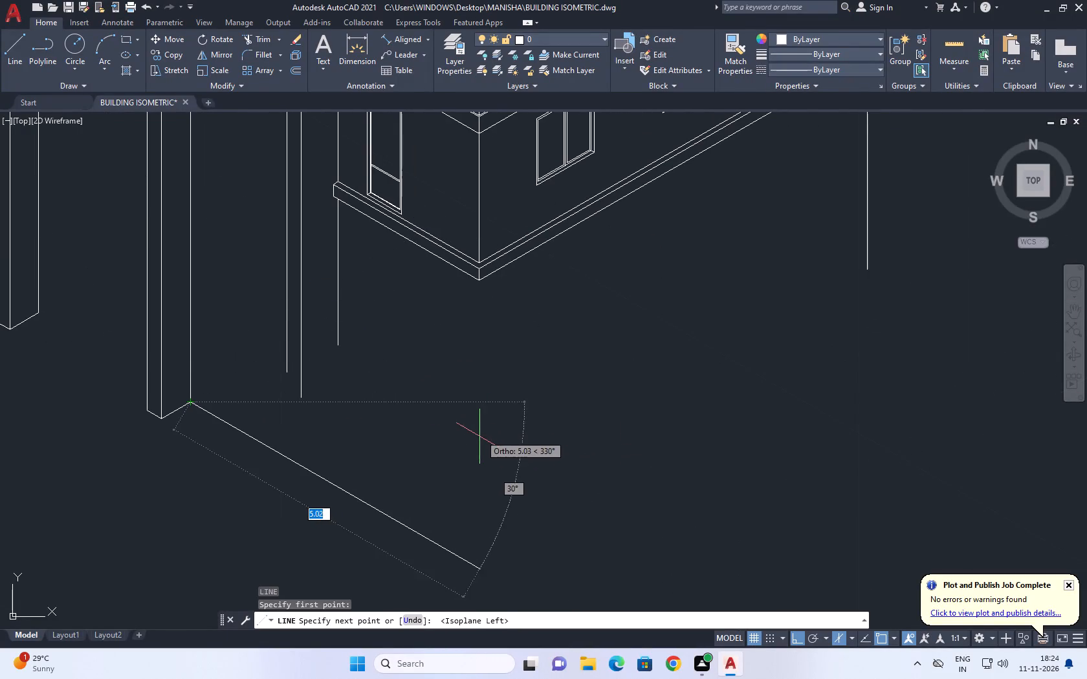
pyautogui.click(490, 453)
pyautogui.press('Escape')
# Draw a vertical line down from the block's bottom front corner to just past the ground line.
pyautogui.press('space')
pyautogui.click(476, 281)
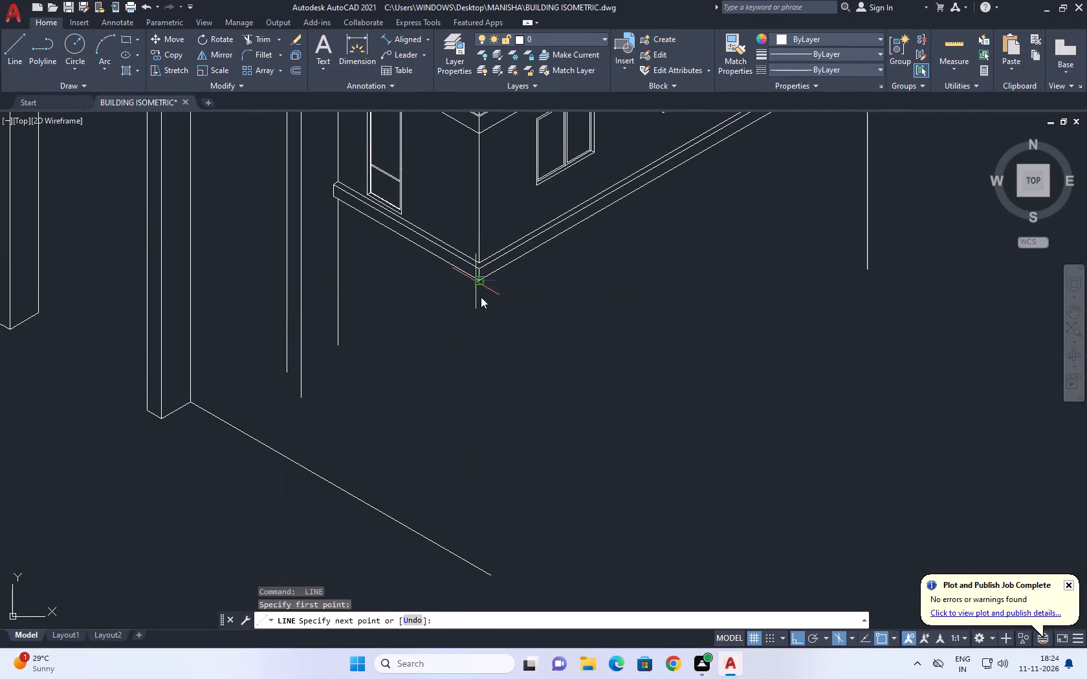
pyautogui.scroll(-1, 464, 393)
pyautogui.moveTo(461, 475); pyautogui.dragTo(469, 442, button='middle')
pyautogui.click(478, 490)
pyautogui.press('Escape')
# Draw a long 30° ground line parallel to the block's long side from the intersection below its front corner, on the top isoplane.
pyautogui.moveTo(591, 338); pyautogui.dragTo(520, 382, button='middle')
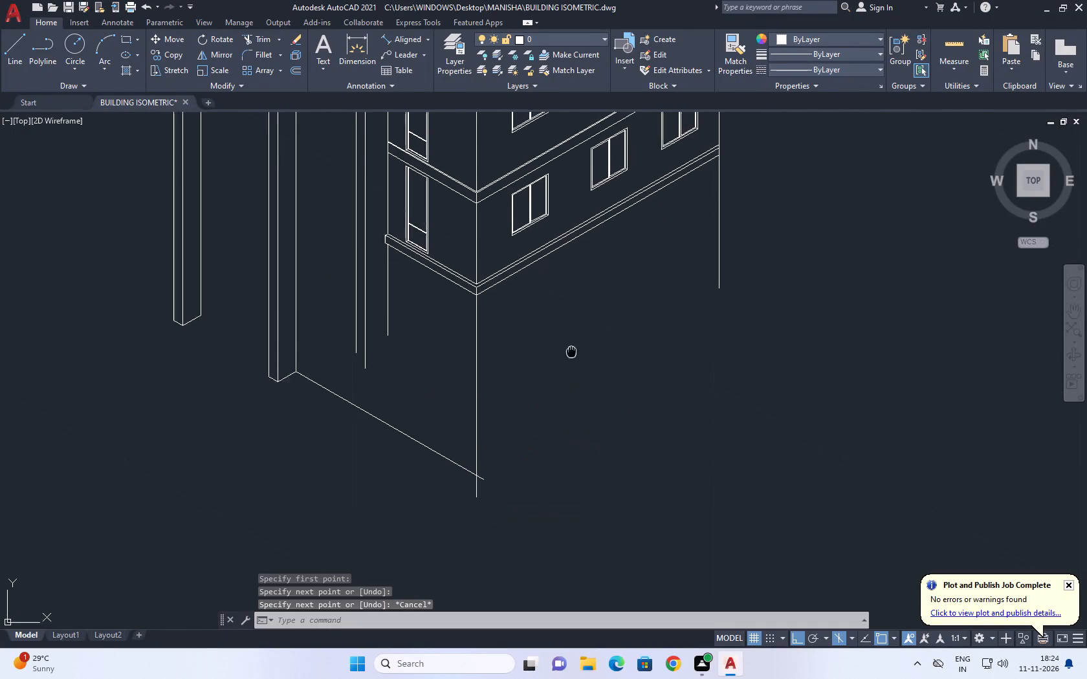
pyautogui.moveTo(520, 382); pyautogui.dragTo(461, 406, button='middle')
pyautogui.press('space')
pyautogui.click(352, 534)
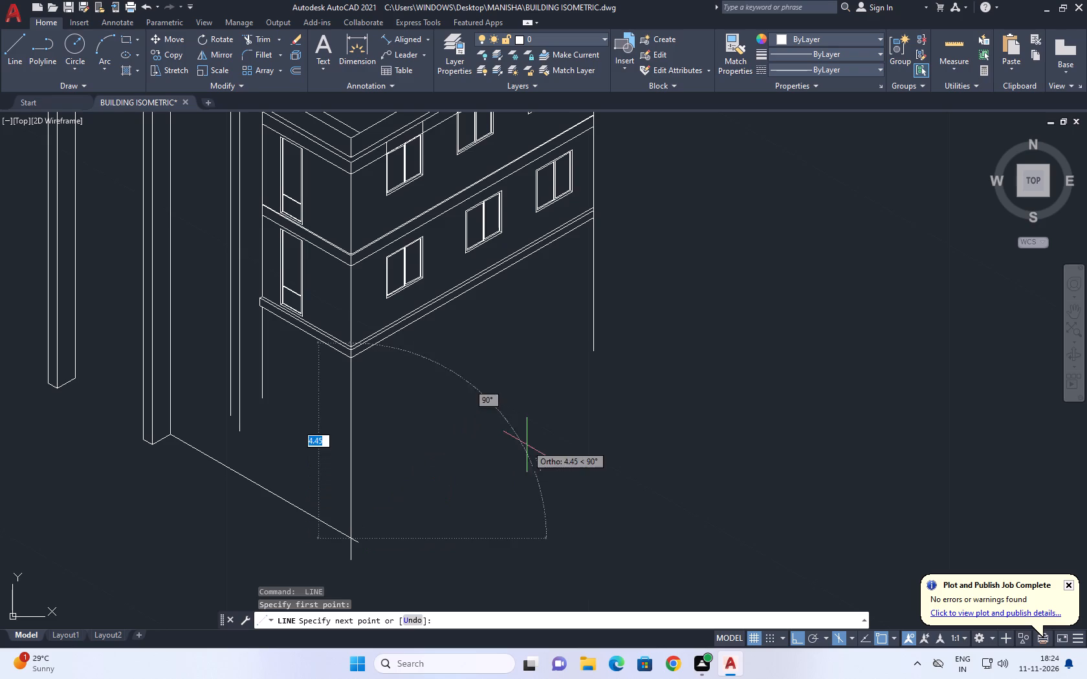
pyautogui.press('F5')
pyautogui.click(675, 316)
pyautogui.press('Escape')
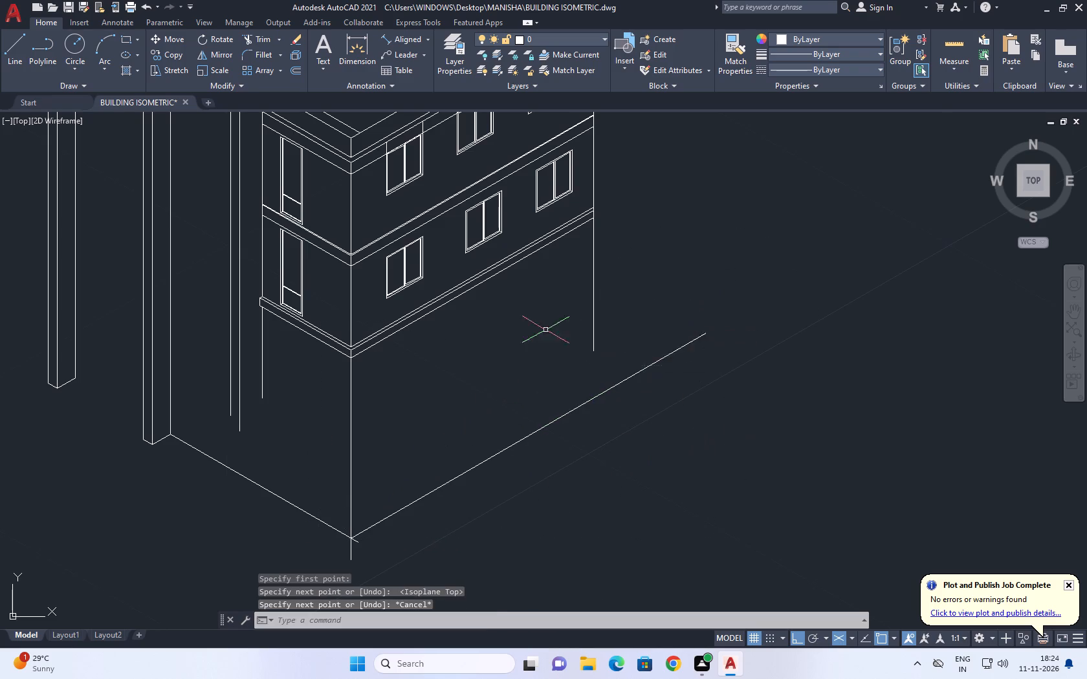
# Extend the short column's two vertical edges and the adjacent wall edge down to the 330° ground line.
pyautogui.scroll(-2, 513, 321)
pyautogui.moveTo(470, 437); pyautogui.dragTo(482, 426, button='middle')
pyautogui.scroll(2, 425, 371)
pyautogui.moveTo(421, 364); pyautogui.dragTo(501, 441, button='middle')
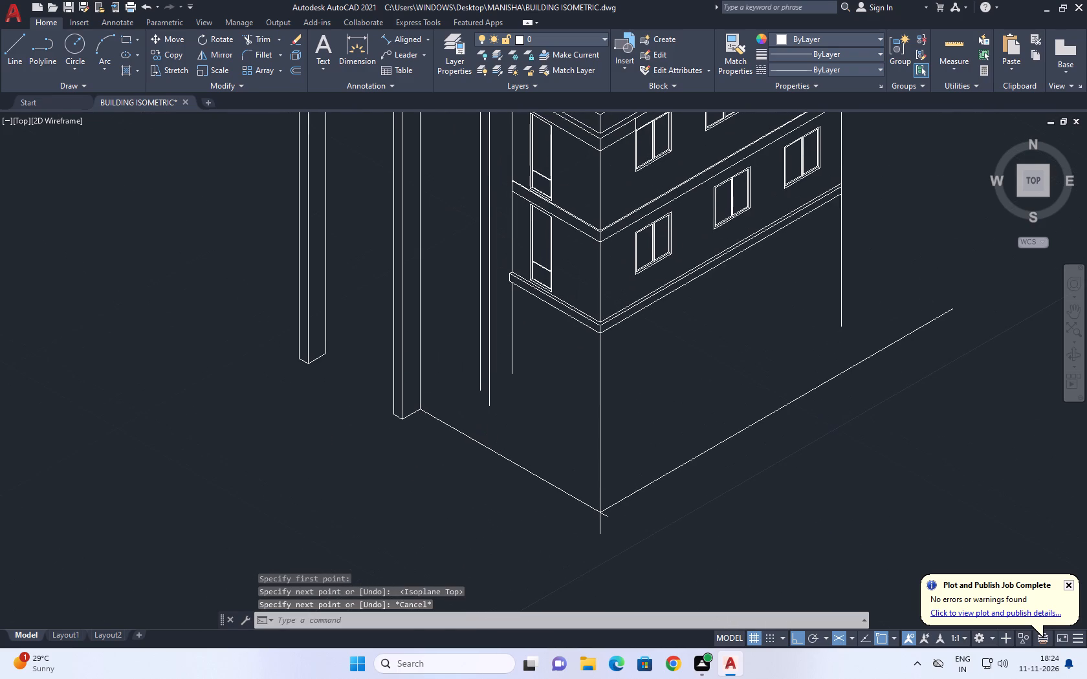
pyautogui.write('EX')
pyautogui.press('space')
pyautogui.click(458, 356)
pyautogui.click(509, 400)
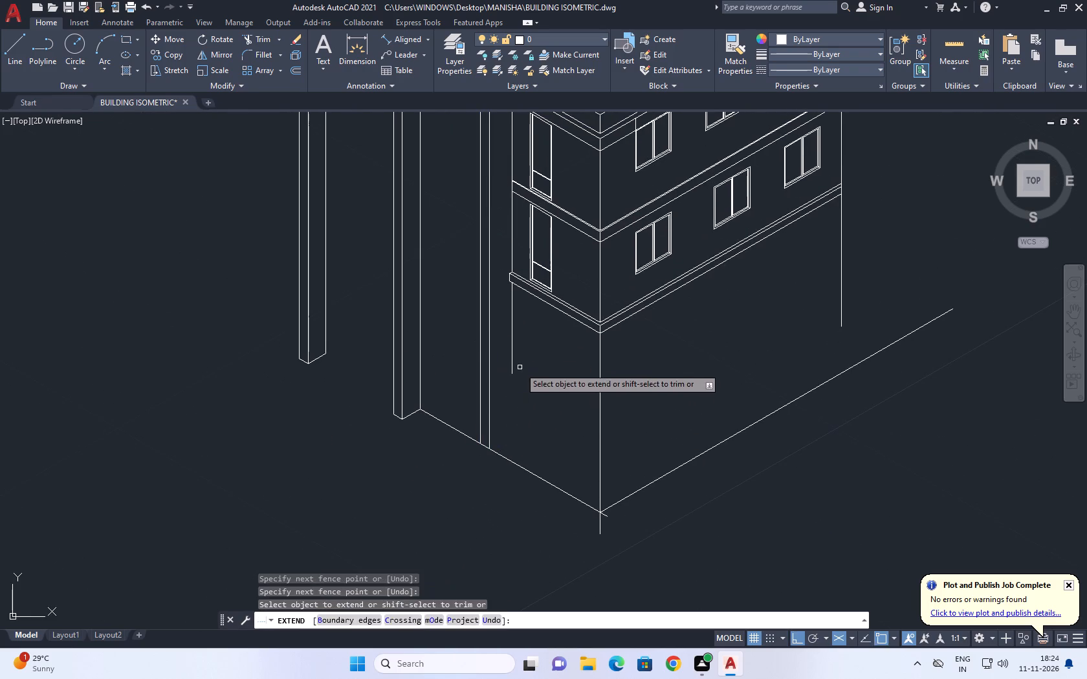
pyautogui.click(520, 365)
pyautogui.click(503, 352)
pyautogui.press('Escape')
# Draw the short column's base edges: a 30° line about 1 unit long from its middle edge and a line joining its front-face edges.
pyautogui.moveTo(481, 460); pyautogui.dragTo(525, 464, button='middle')
pyautogui.press('l')
pyautogui.press('space')
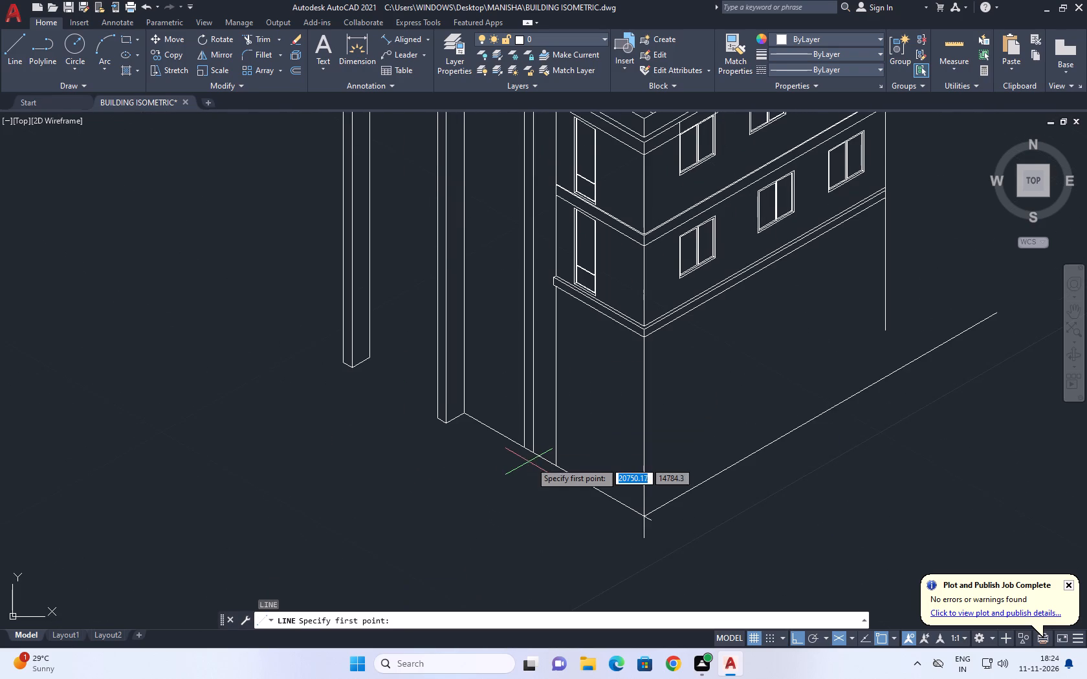
pyautogui.scroll(2, 531, 462)
pyautogui.click(538, 439)
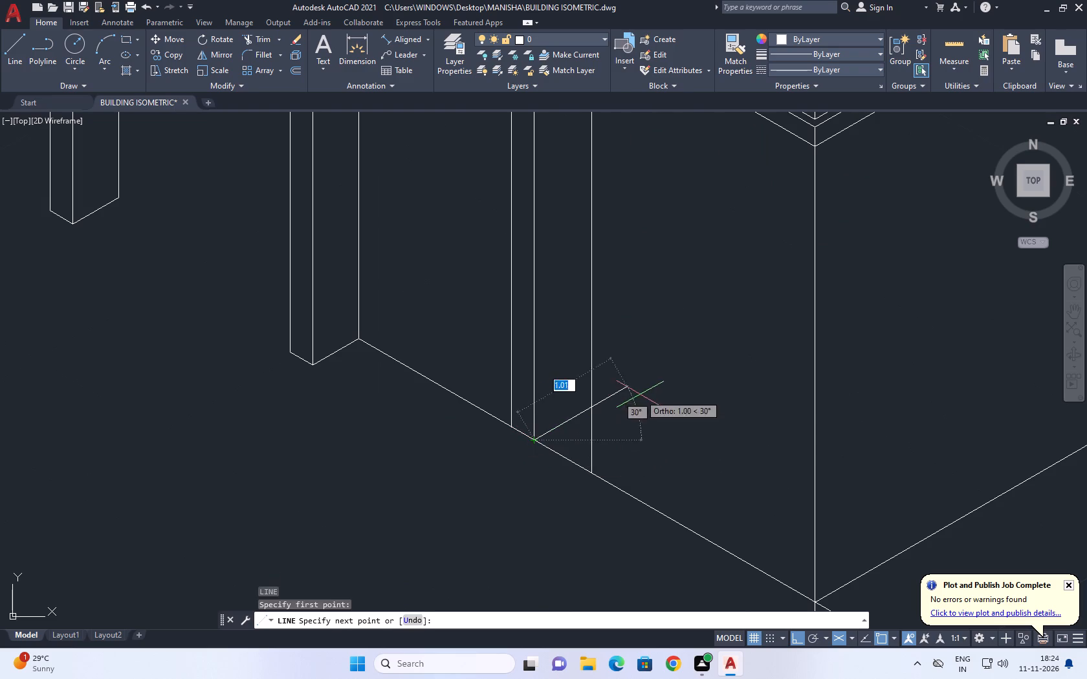
pyautogui.click(641, 394)
pyautogui.press('Escape')
pyautogui.press('space')
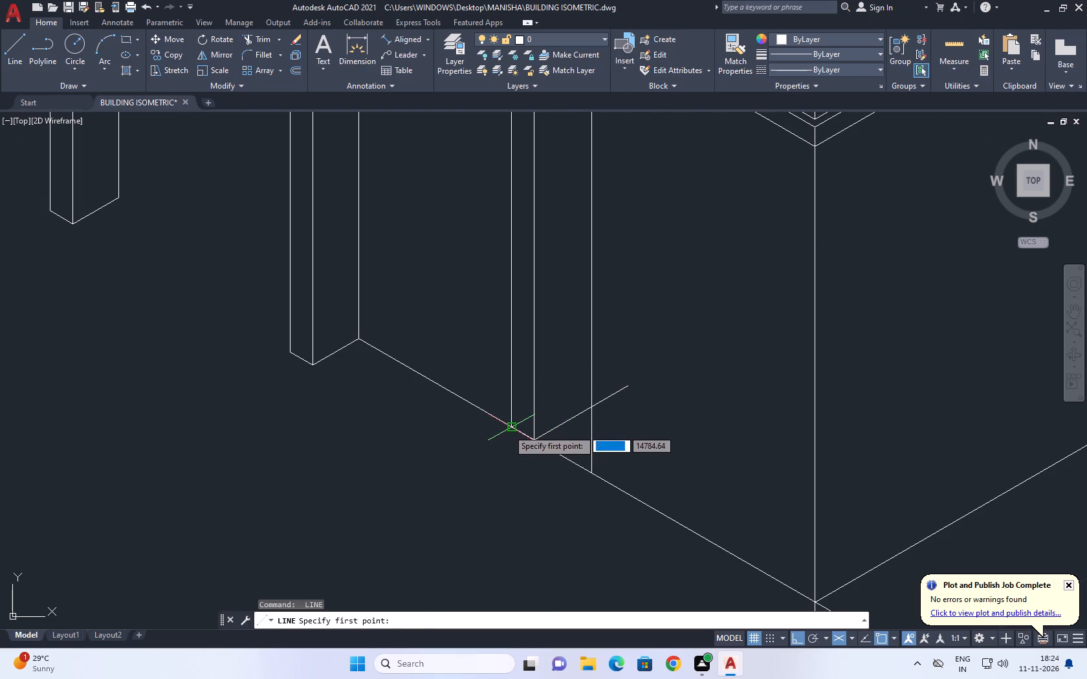
pyautogui.click(509, 429)
pyautogui.click(532, 440)
pyautogui.press('space')
# Trim the 330° ground line on both sides of the short column and the overshooting edges at its base.
pyautogui.write('TR')
pyautogui.press('space')
pyautogui.click(464, 355)
pyautogui.click(421, 433)
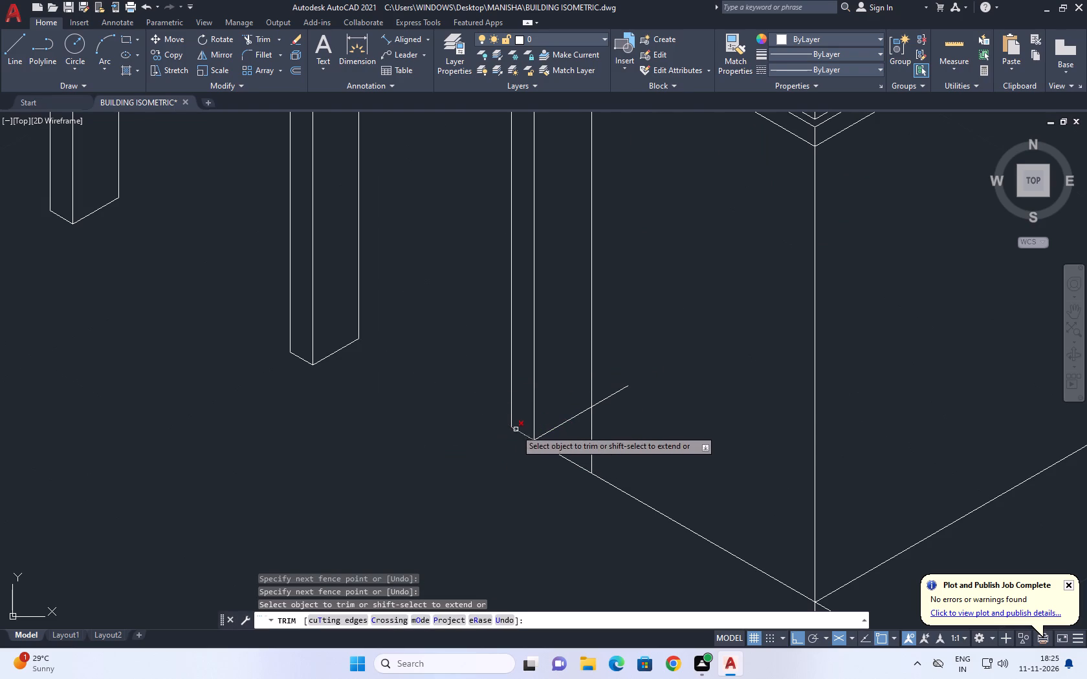
pyautogui.click(516, 430)
pyautogui.click(608, 472)
pyautogui.click(598, 484)
pyautogui.click(605, 436)
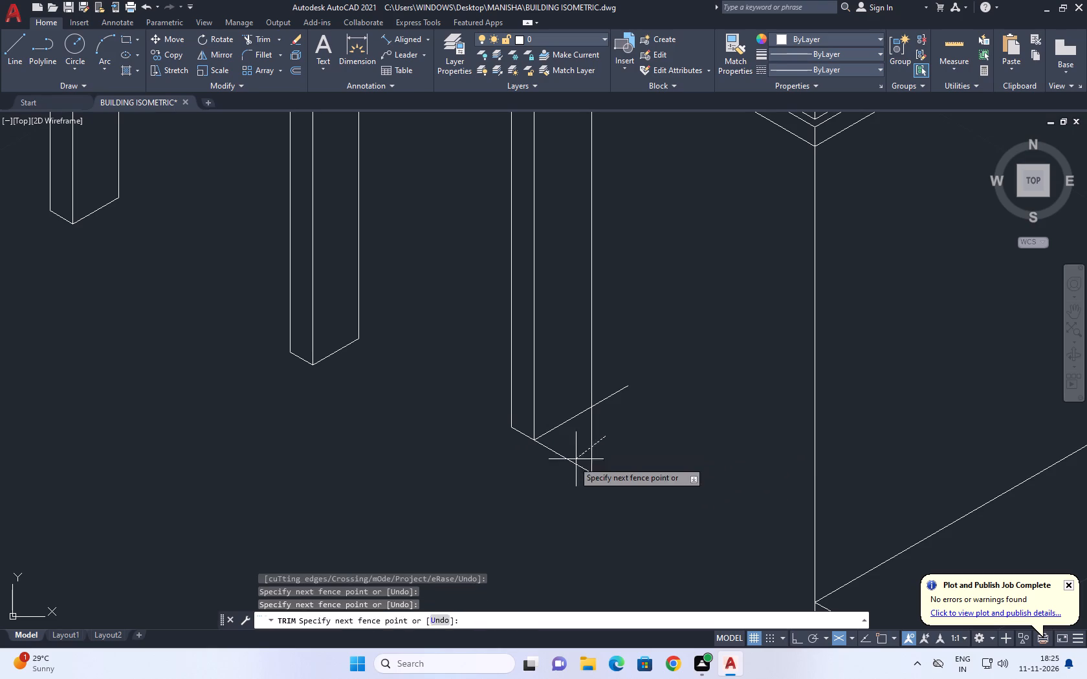
pyautogui.click(563, 469)
pyautogui.click(600, 378)
pyautogui.moveTo(624, 435); pyautogui.dragTo(622, 443)
# Trim the vertical overhang and the leftover ground-line stub at the ground corner below the block's front edge.
pyautogui.scroll(-4, 472, 356)
pyautogui.scroll(2, 542, 399)
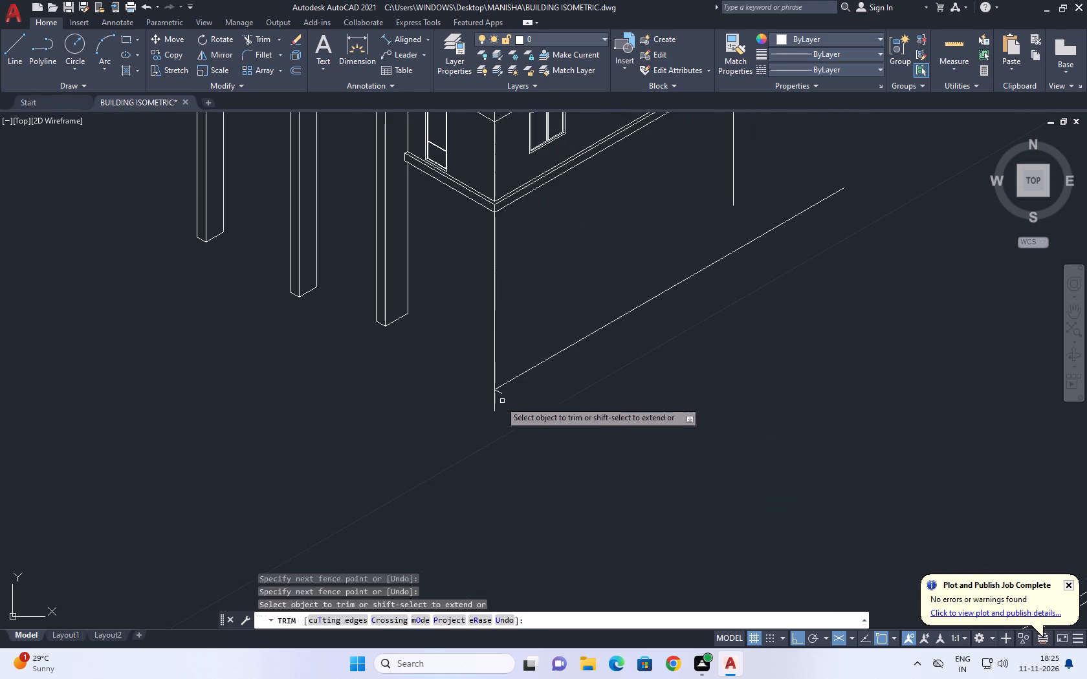
pyautogui.moveTo(494, 398); pyautogui.dragTo(525, 471, button='middle')
pyautogui.scroll(-1, 551, 476)
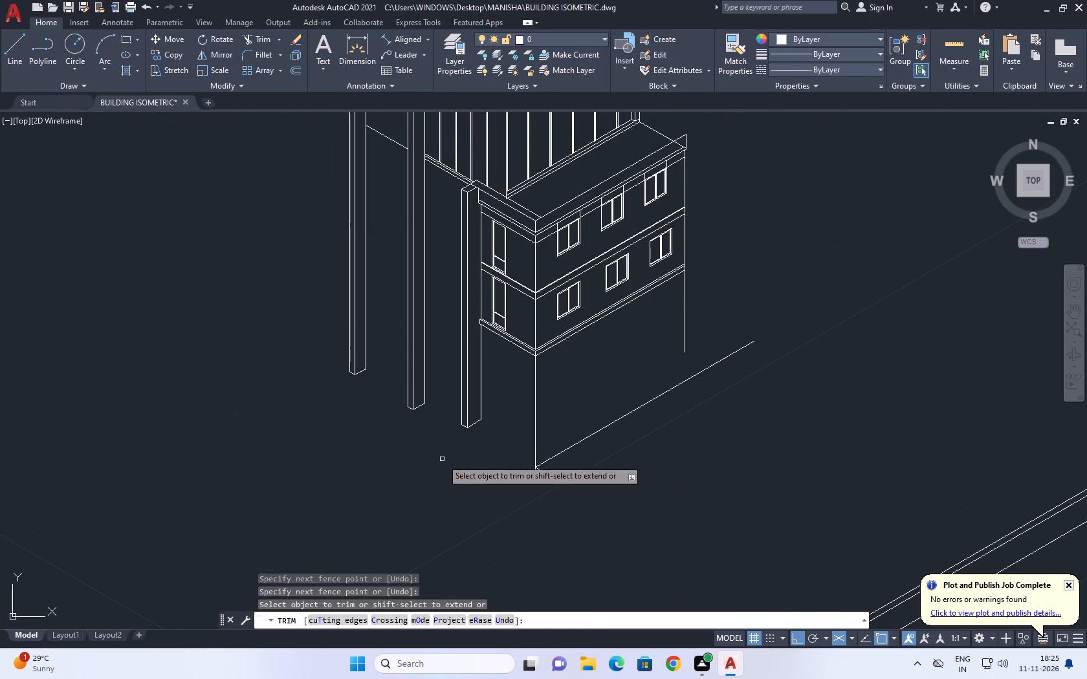
pyautogui.moveTo(530, 486); pyautogui.dragTo(589, 485, button='middle')
pyautogui.scroll(2, 589, 477)
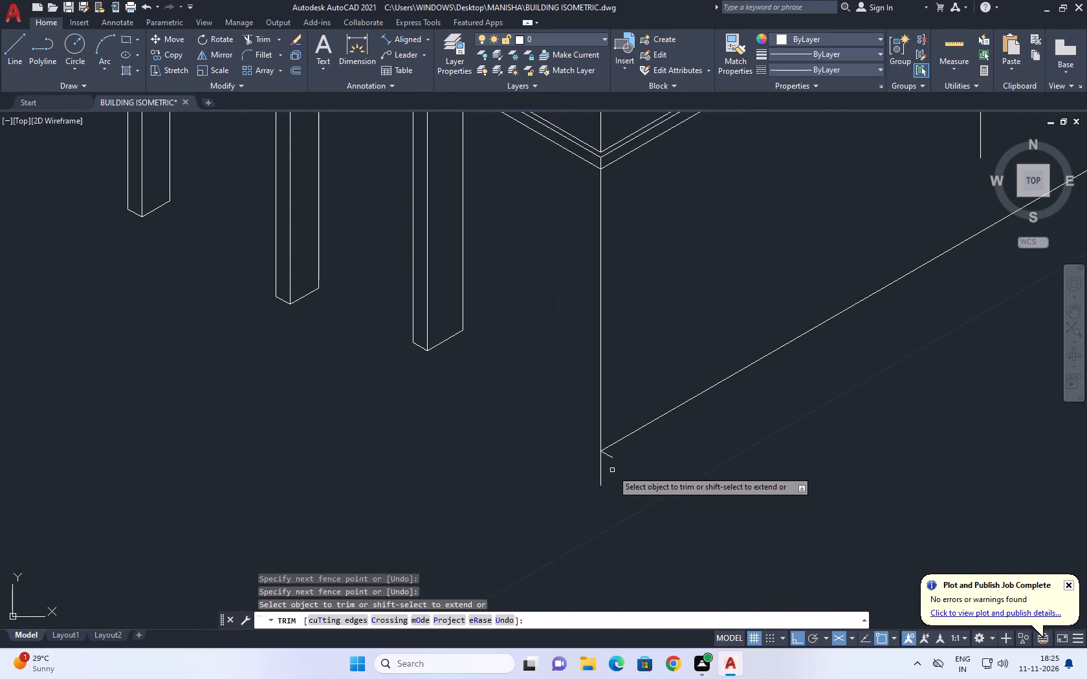
pyautogui.click(642, 451)
pyautogui.moveTo(584, 458); pyautogui.dragTo(569, 461)
pyautogui.scroll(-2, 626, 483)
pyautogui.press('space')
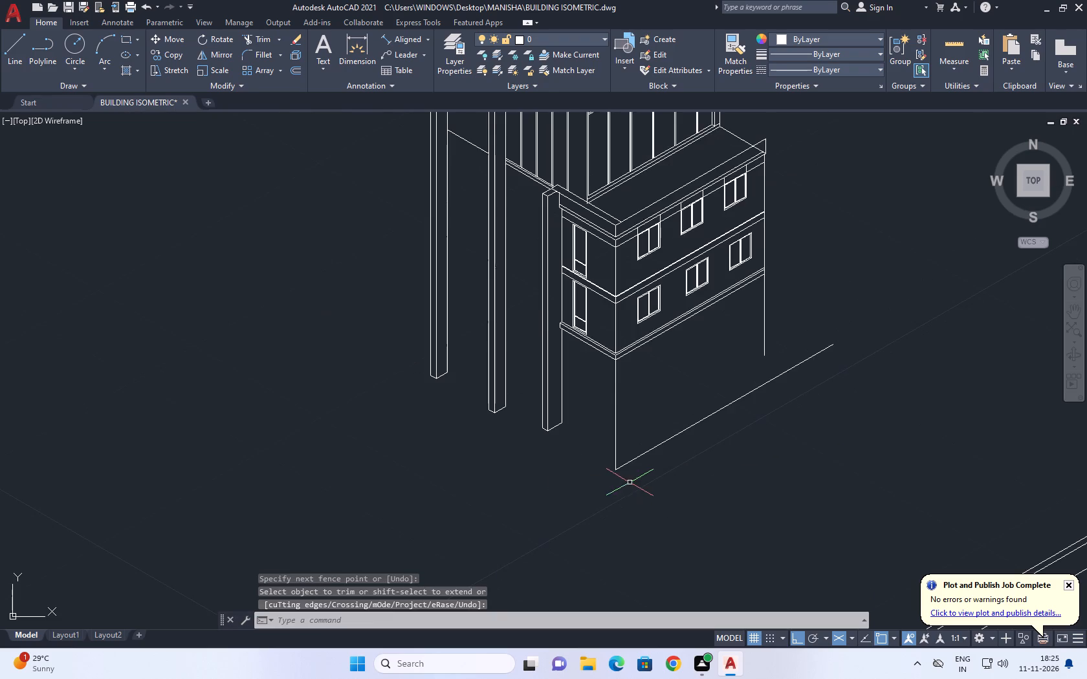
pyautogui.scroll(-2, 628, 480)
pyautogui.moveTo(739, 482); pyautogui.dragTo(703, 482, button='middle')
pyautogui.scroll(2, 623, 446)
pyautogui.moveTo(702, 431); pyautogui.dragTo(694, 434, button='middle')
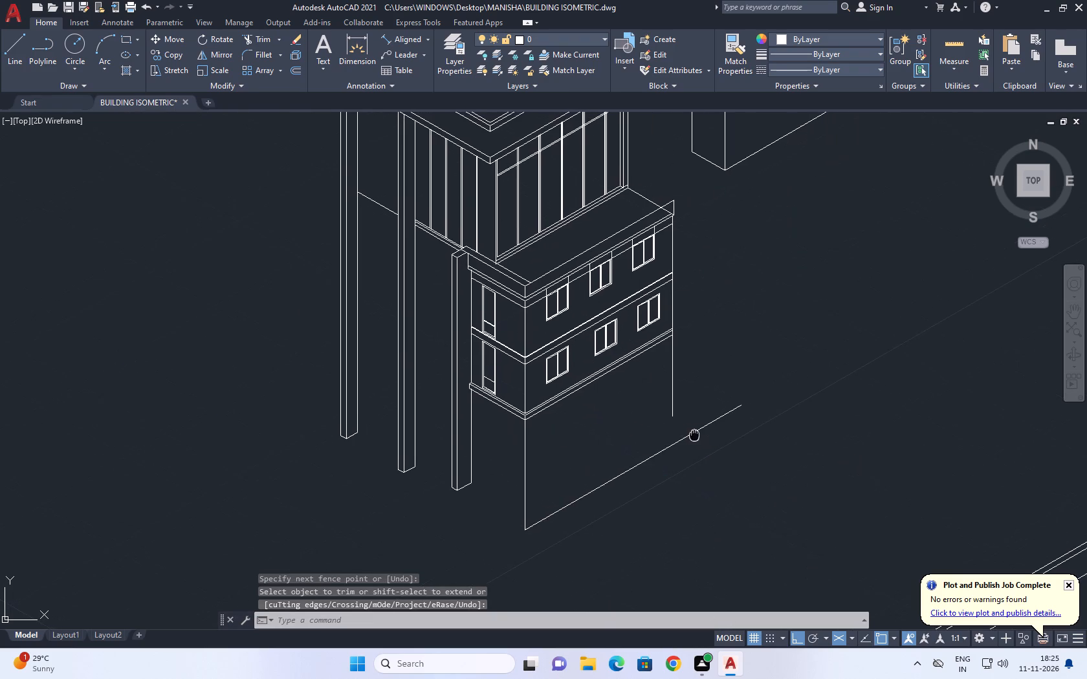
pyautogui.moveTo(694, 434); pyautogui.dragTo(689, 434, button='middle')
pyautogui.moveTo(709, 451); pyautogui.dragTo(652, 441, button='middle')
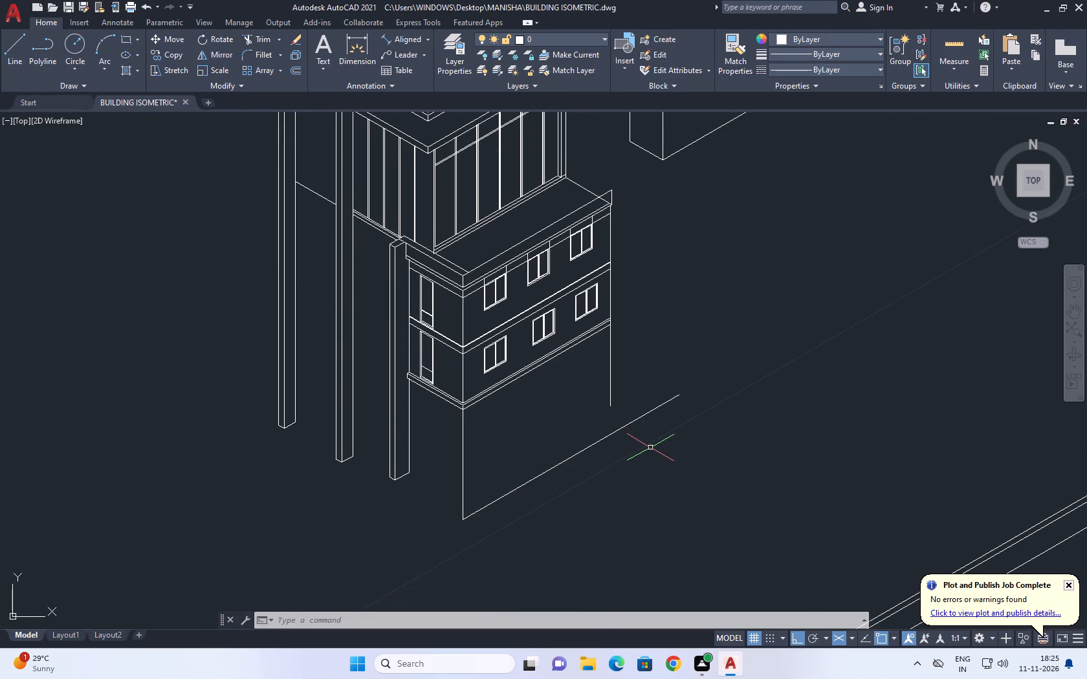
# Draw two short 30° lines continuing the lower slab band's middle and bottom edges past the block's far vertical edge.
pyautogui.moveTo(705, 473); pyautogui.dragTo(685, 467, button='middle')
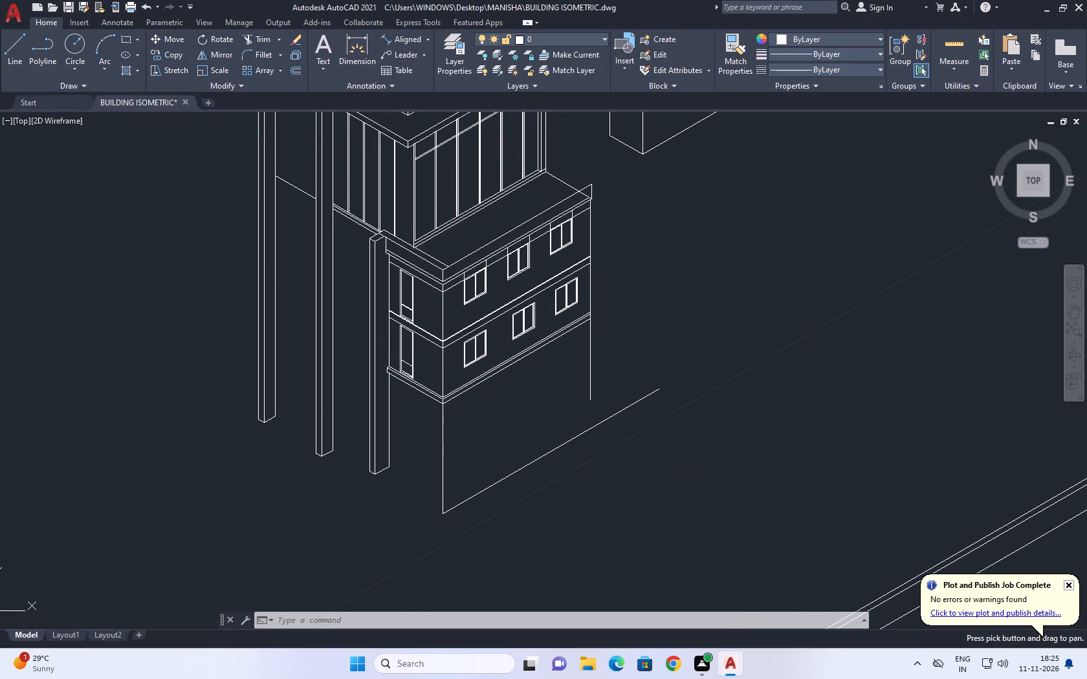
pyautogui.scroll(2, 584, 334)
pyautogui.moveTo(586, 320); pyautogui.dragTo(615, 372, button='middle')
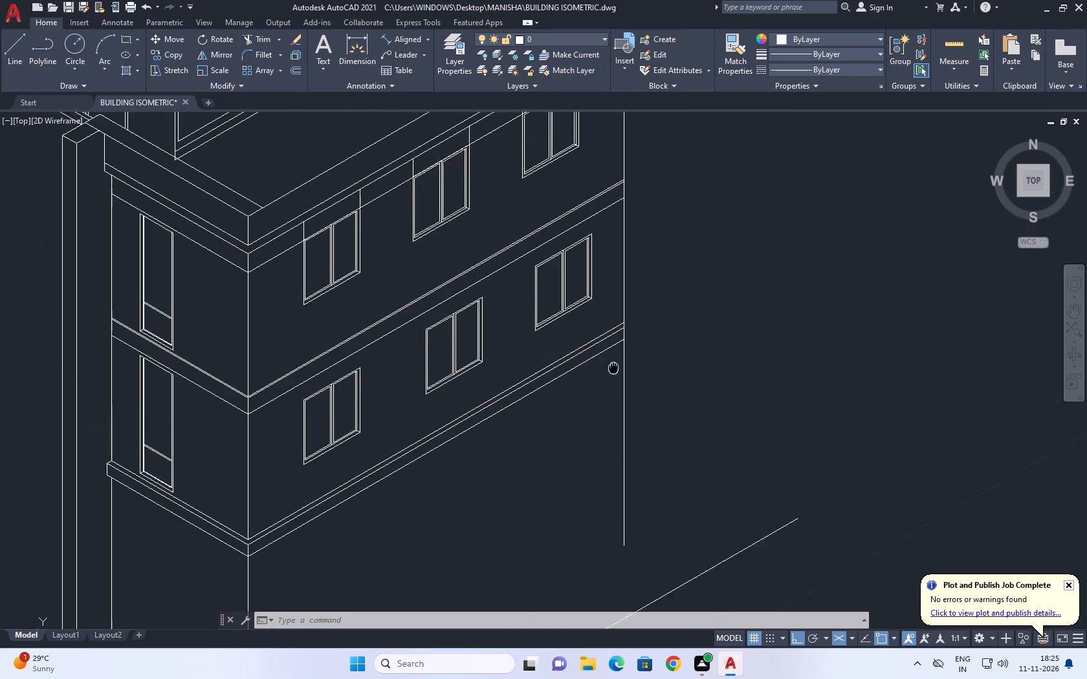
pyautogui.moveTo(615, 372); pyautogui.dragTo(630, 399, button='middle')
pyautogui.scroll(2, 636, 347)
pyautogui.moveTo(652, 387); pyautogui.dragTo(637, 396, button='middle')
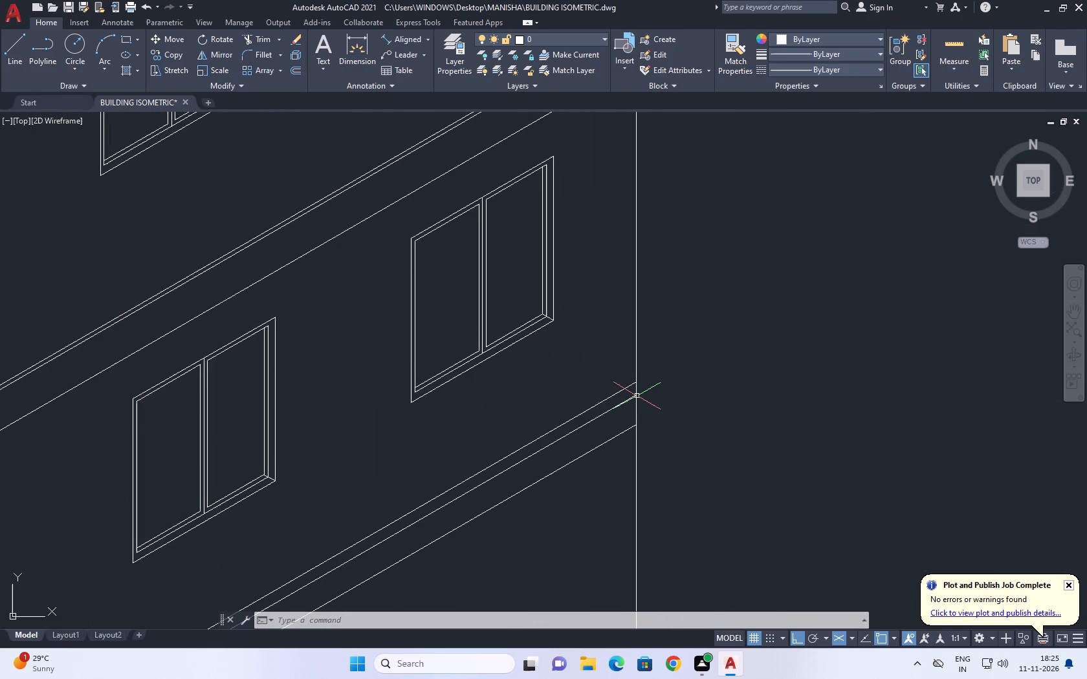
pyautogui.write('L')
pyautogui.press('space')
pyautogui.scroll(1, 636, 395)
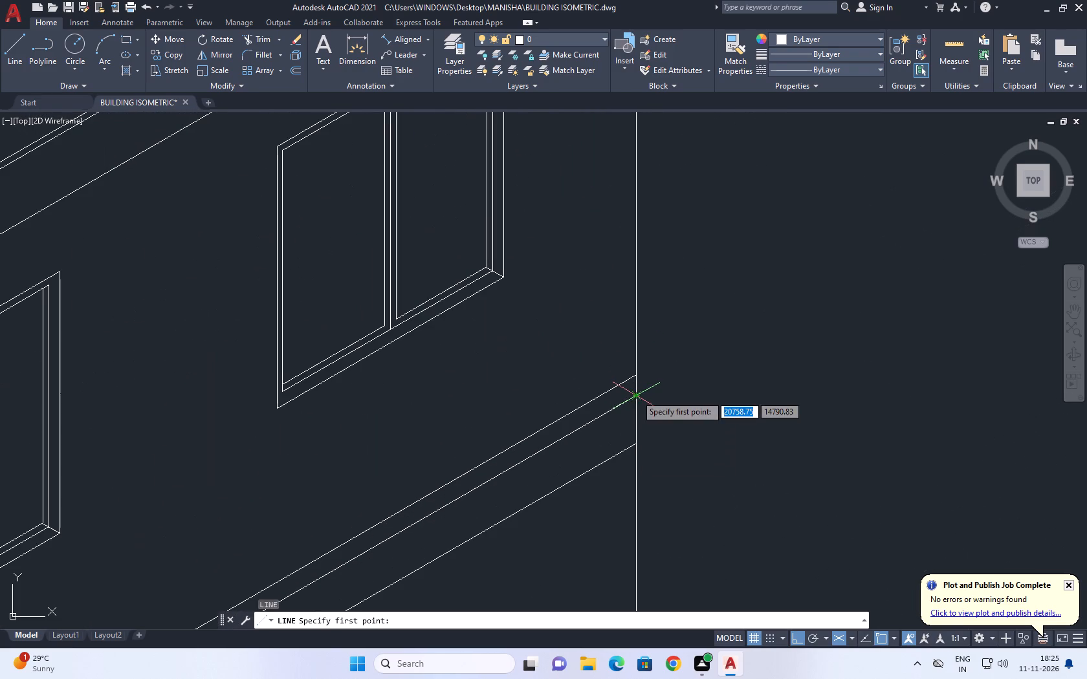
pyautogui.click(636, 395)
pyautogui.click(672, 382)
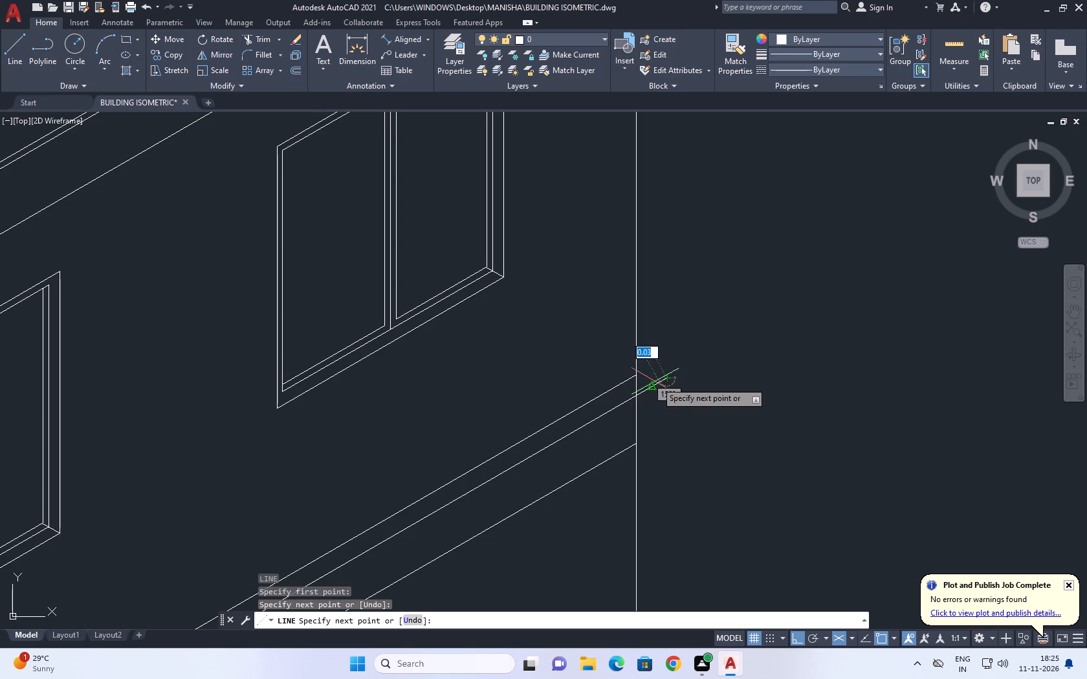
pyautogui.press('space')
pyautogui.press('space')
pyautogui.click(636, 445)
pyautogui.click(697, 430)
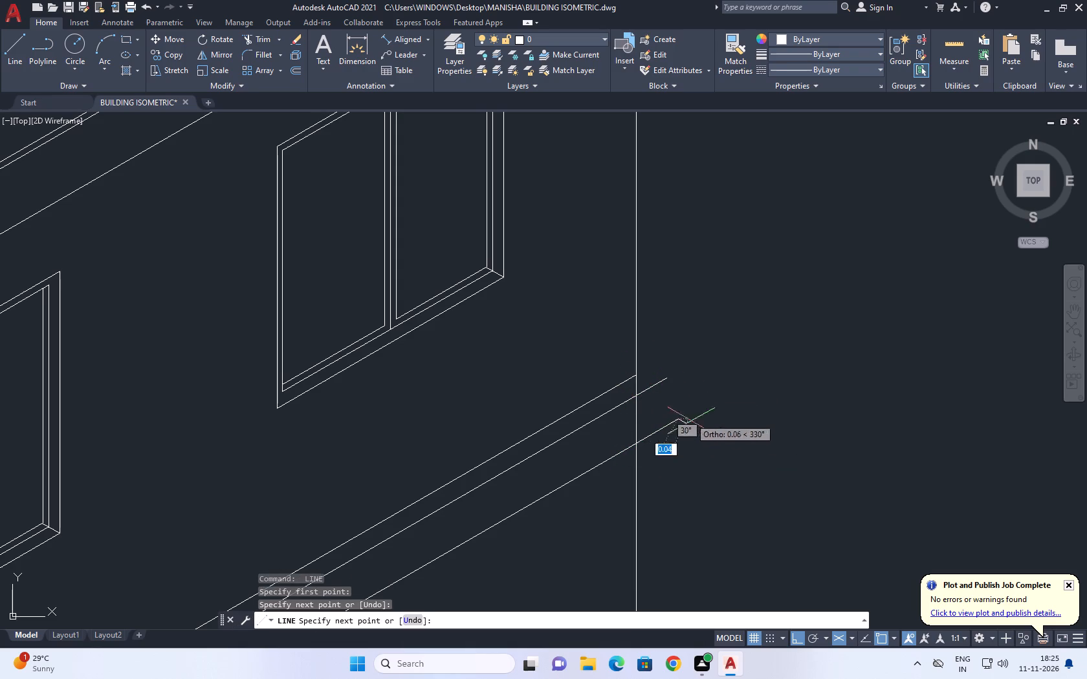
pyautogui.press('space')
# Draw a 330° line from the lower band's top edge end and a vertical about 0.29 units long down from where it meets the middle-edge extension.
pyautogui.scroll(1, 677, 389)
pyautogui.press('space')
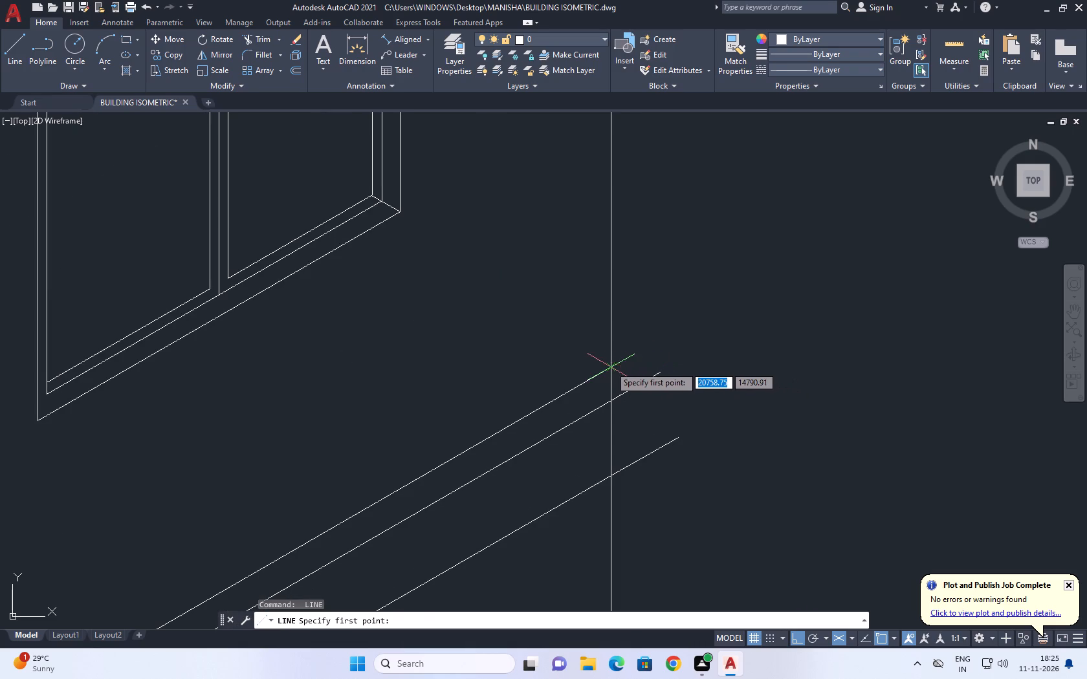
pyautogui.click(610, 366)
pyautogui.click(723, 404)
pyautogui.press('space')
pyautogui.press('space')
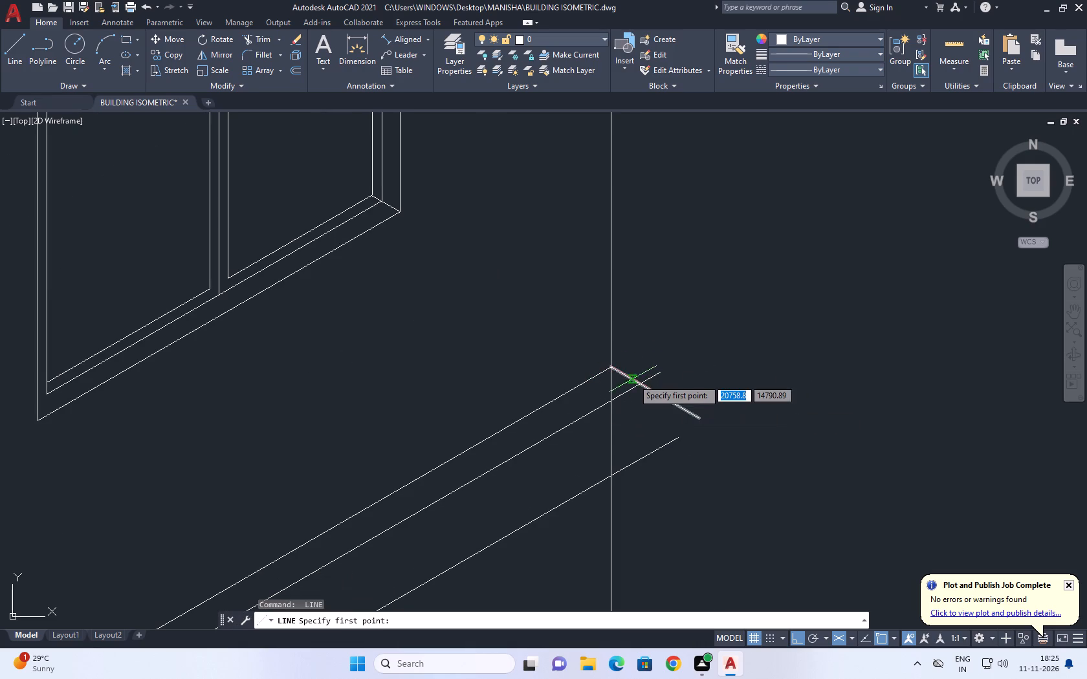
pyautogui.click(641, 383)
pyautogui.press('F5')
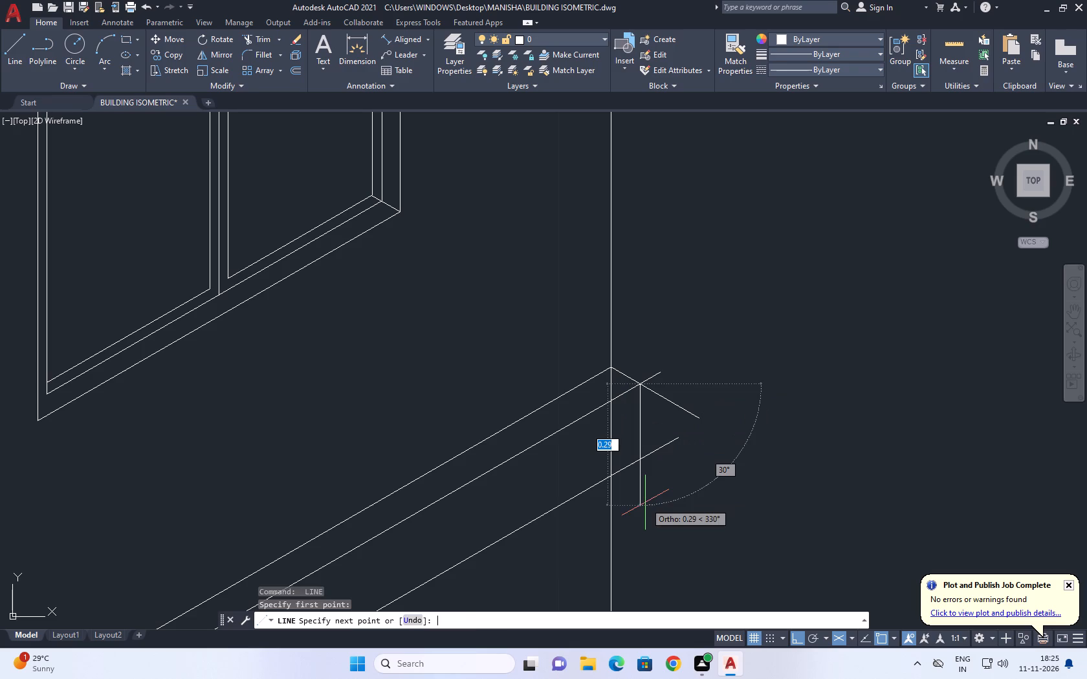
pyautogui.click(647, 504)
pyautogui.press('space')
# Trim the overshooting ends at the lower band's far corner and the wall edge running through the band.
pyautogui.write('RT')
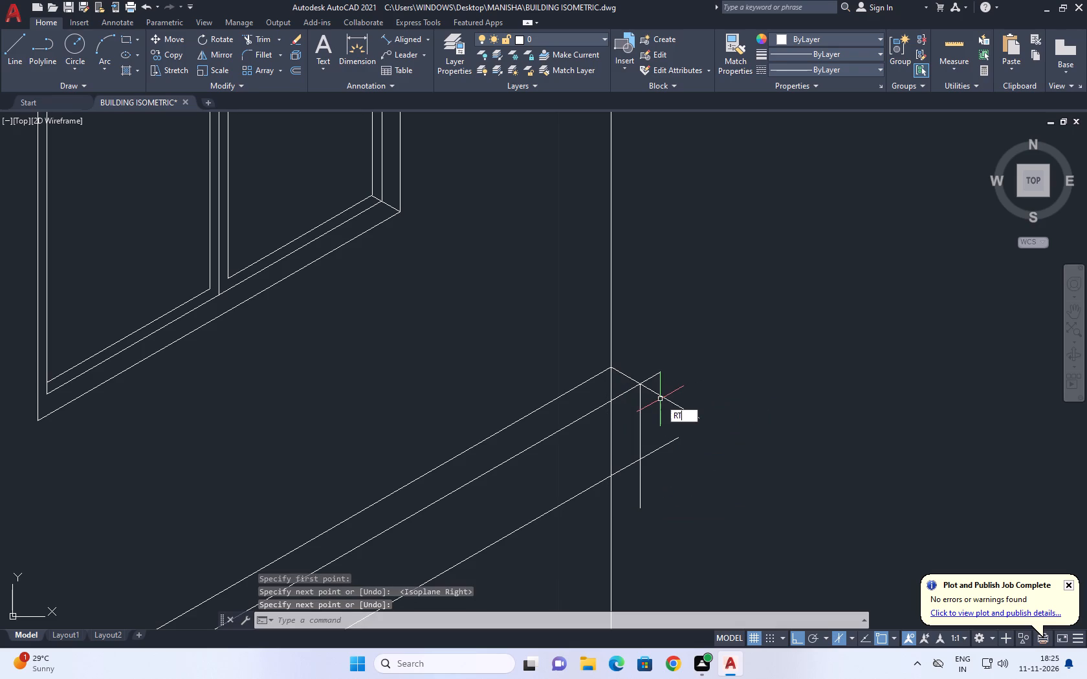
pyautogui.press('Escape')
pyautogui.write('TR')
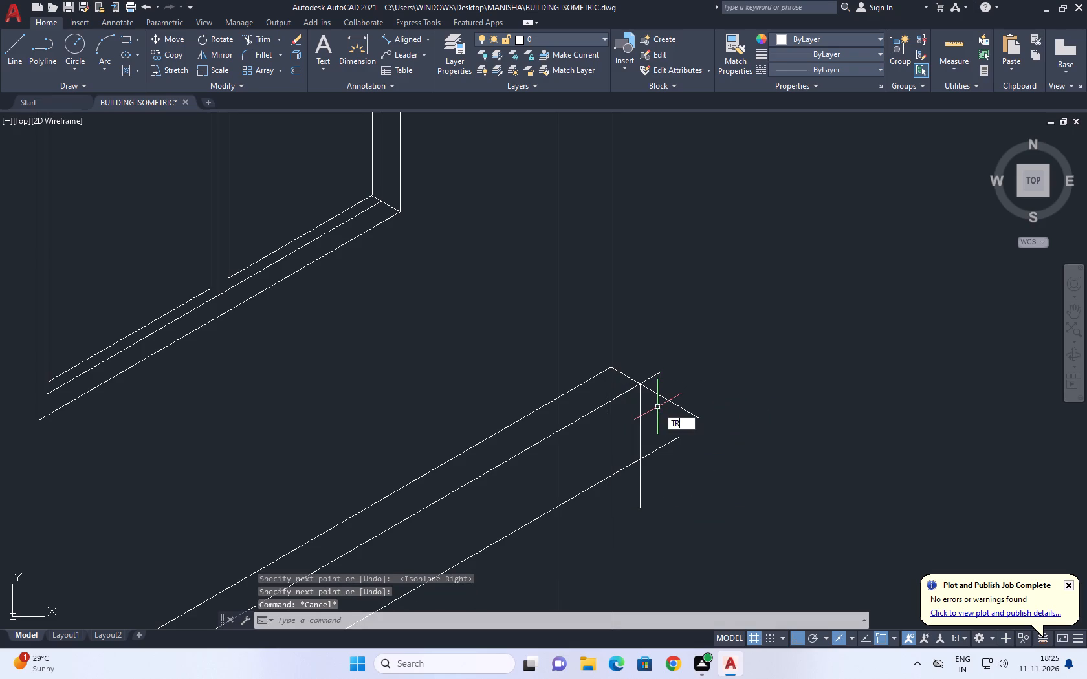
pyautogui.press('space')
pyautogui.click(648, 363)
pyautogui.doubleClick(665, 473)
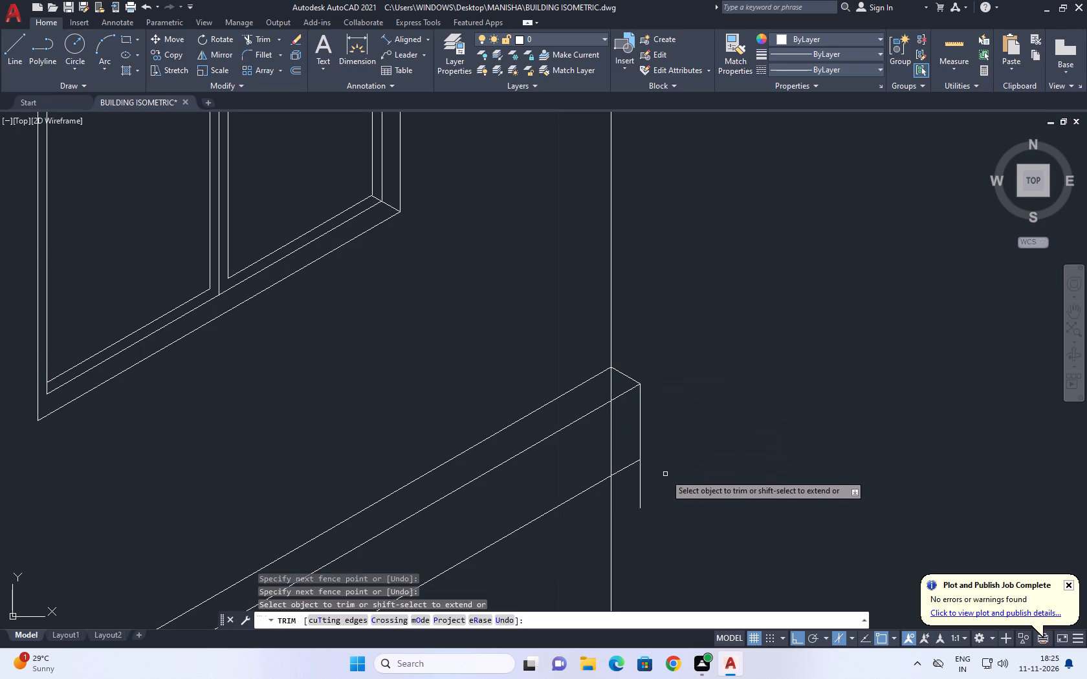
pyautogui.click(639, 486)
pyautogui.moveTo(604, 429); pyautogui.dragTo(611, 429)
pyautogui.click(628, 427)
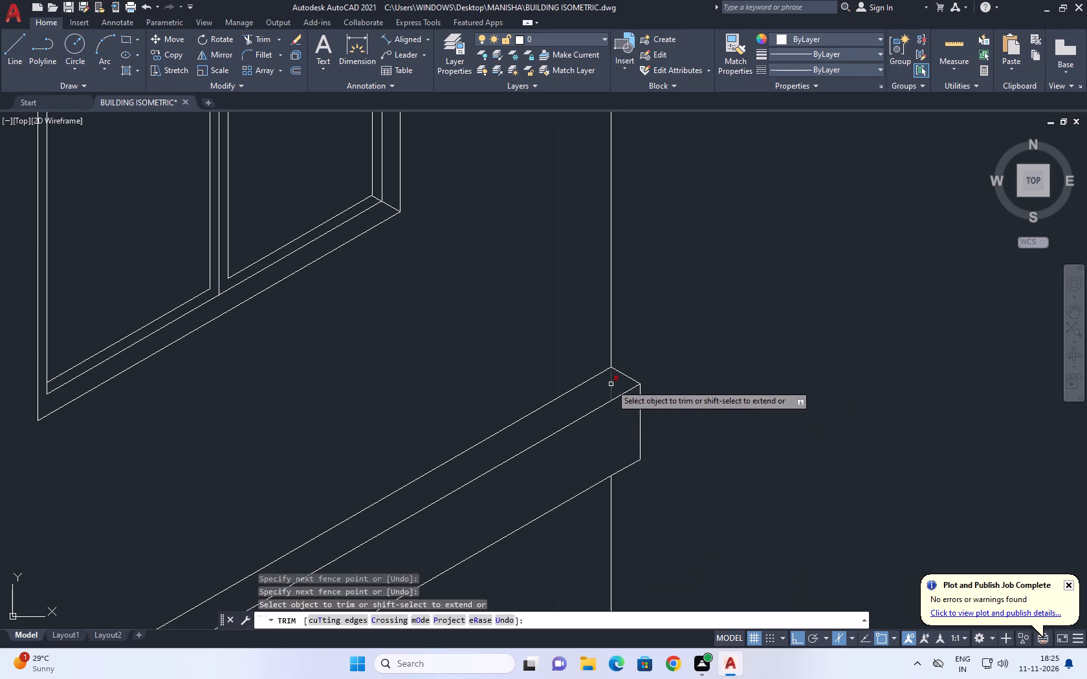
pyautogui.click(611, 384)
pyautogui.scroll(-6, 675, 374)
pyautogui.press('space')
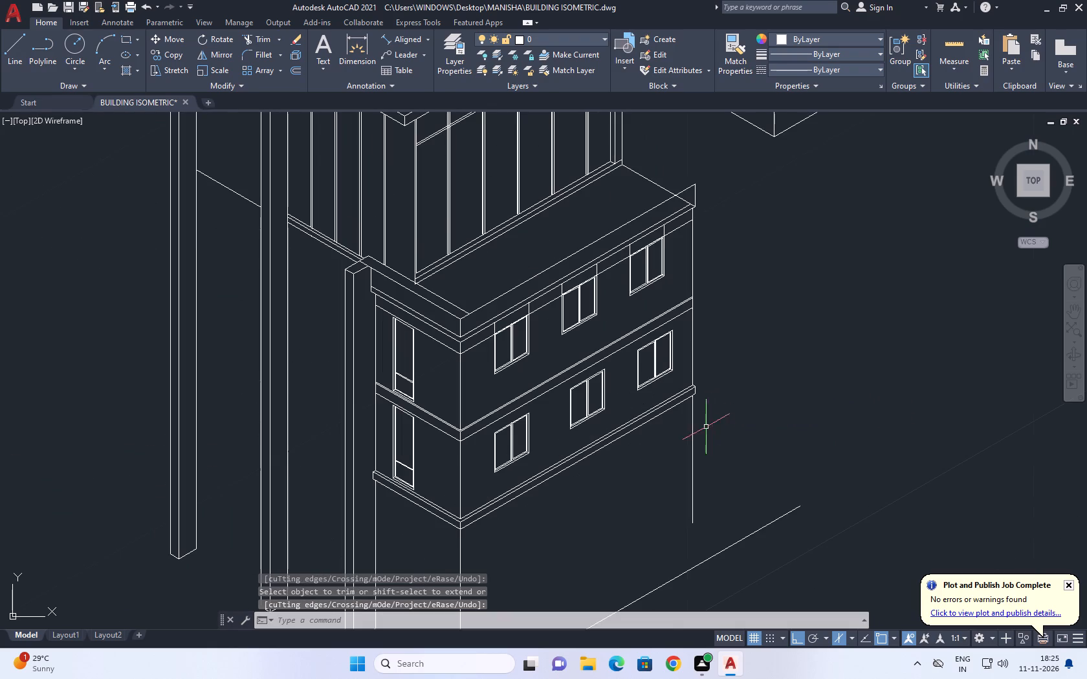
# Draw a 330° line about 0.06 units long from the far end of the intermediate floor band's top edge.
pyautogui.moveTo(716, 291); pyautogui.dragTo(653, 376, button='middle')
pyautogui.scroll(1, 643, 367)
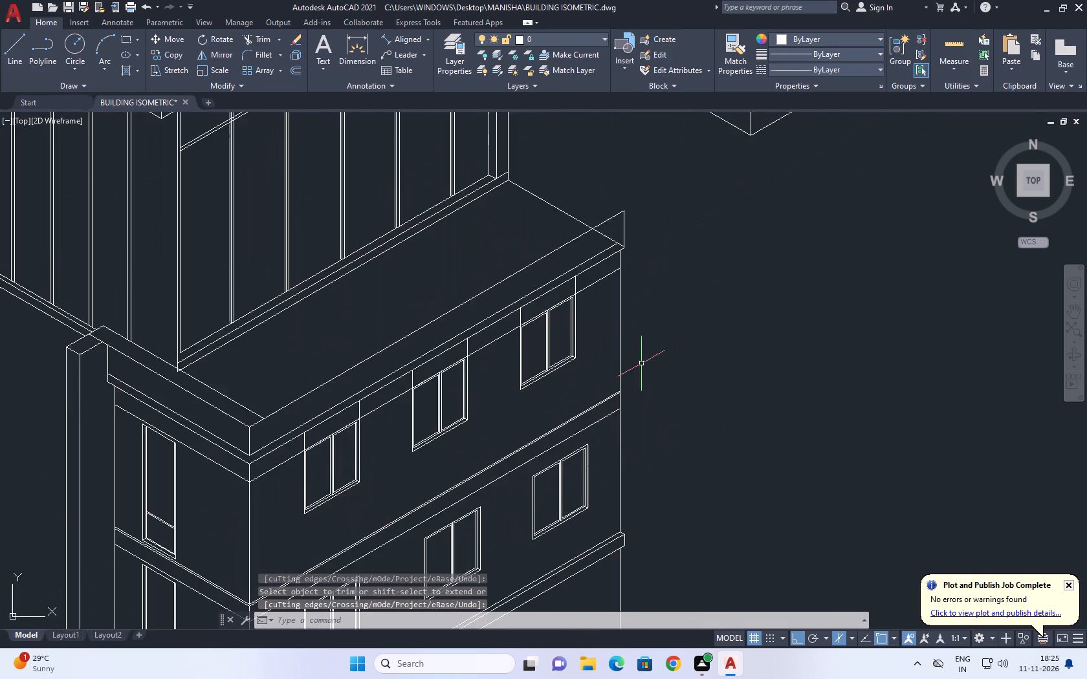
pyautogui.scroll(1, 641, 363)
pyautogui.moveTo(646, 409); pyautogui.dragTo(549, 391, button='middle')
pyautogui.press('l')
pyautogui.press('space')
pyautogui.scroll(5, 514, 383)
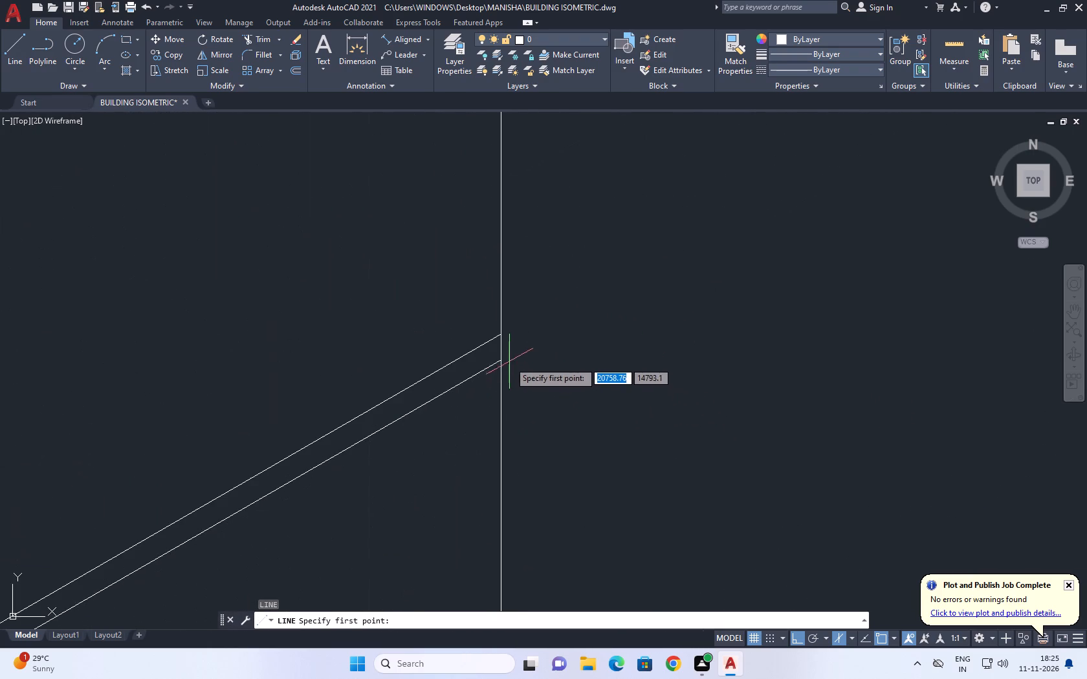
pyautogui.click(501, 332)
pyautogui.press('F5')
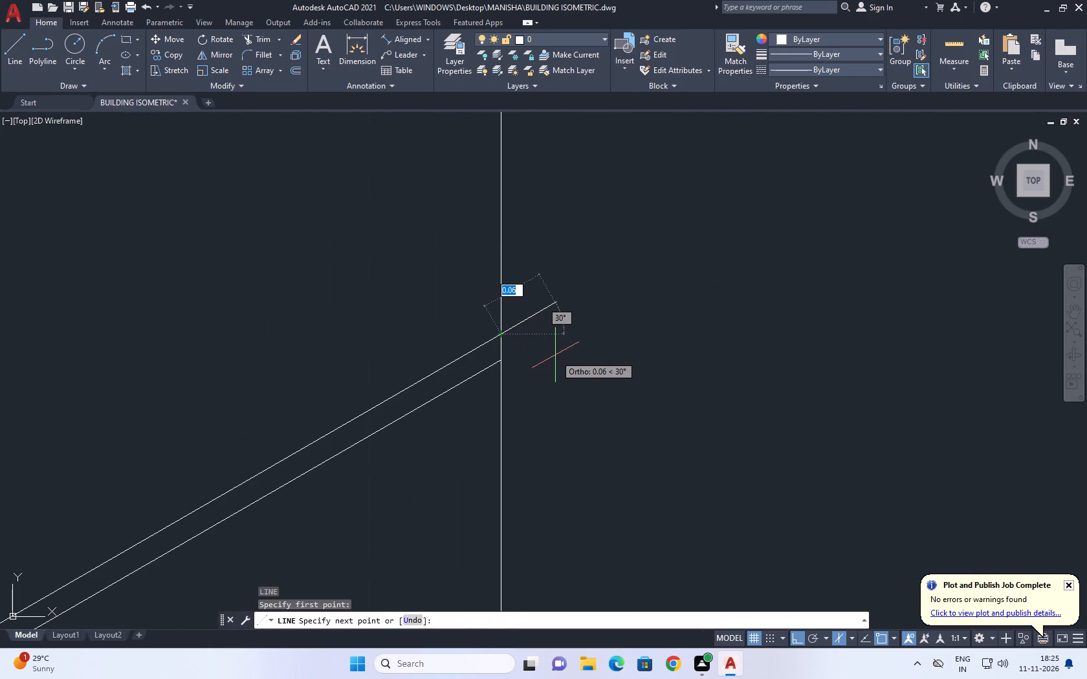
pyautogui.click(558, 359)
pyautogui.press('space')
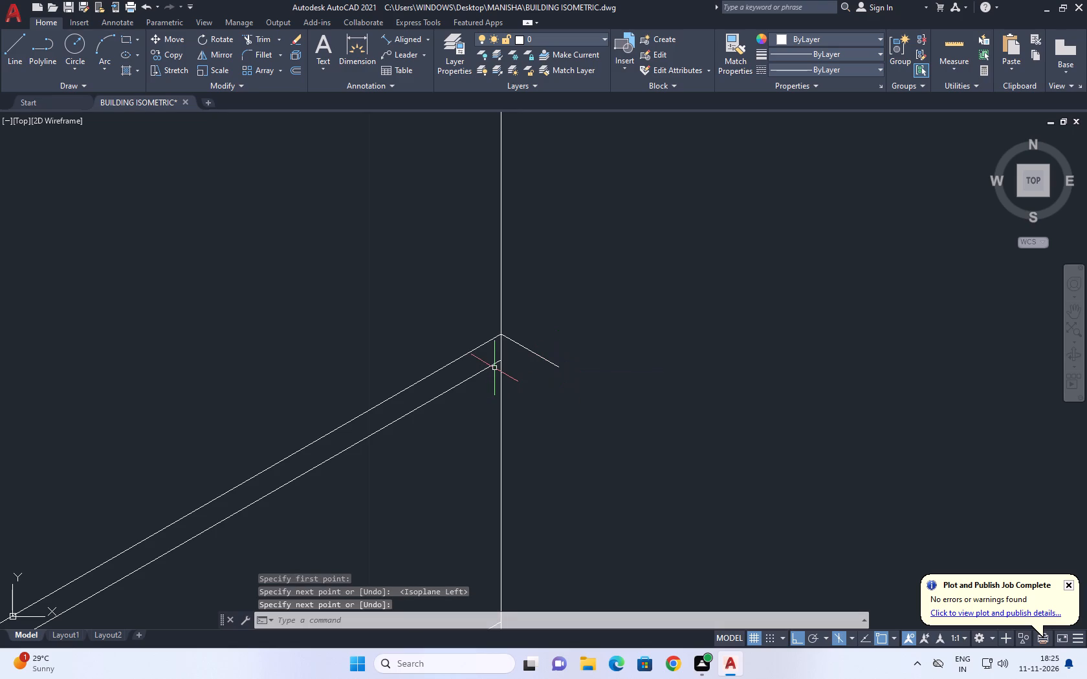
# Extend the intermediate floor band's second edge to the short 330° line.
pyautogui.moveTo(509, 371); pyautogui.dragTo(582, 361, button='middle')
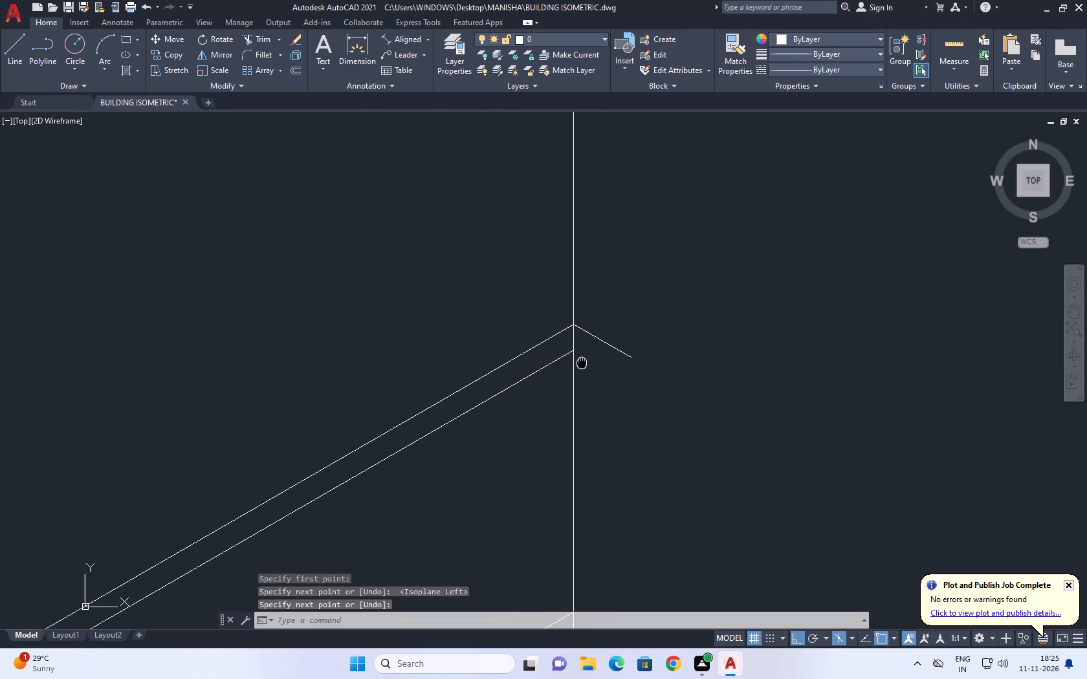
pyautogui.moveTo(582, 361); pyautogui.dragTo(588, 361, button='middle')
pyautogui.press('e')
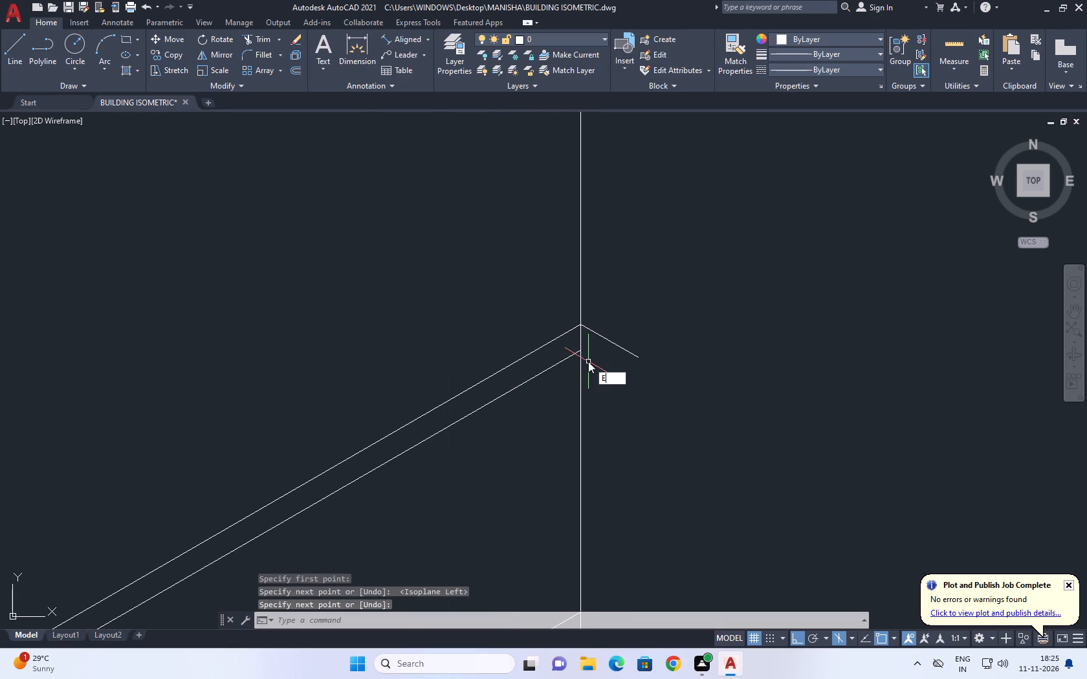
pyautogui.write('X')
pyautogui.press('space')
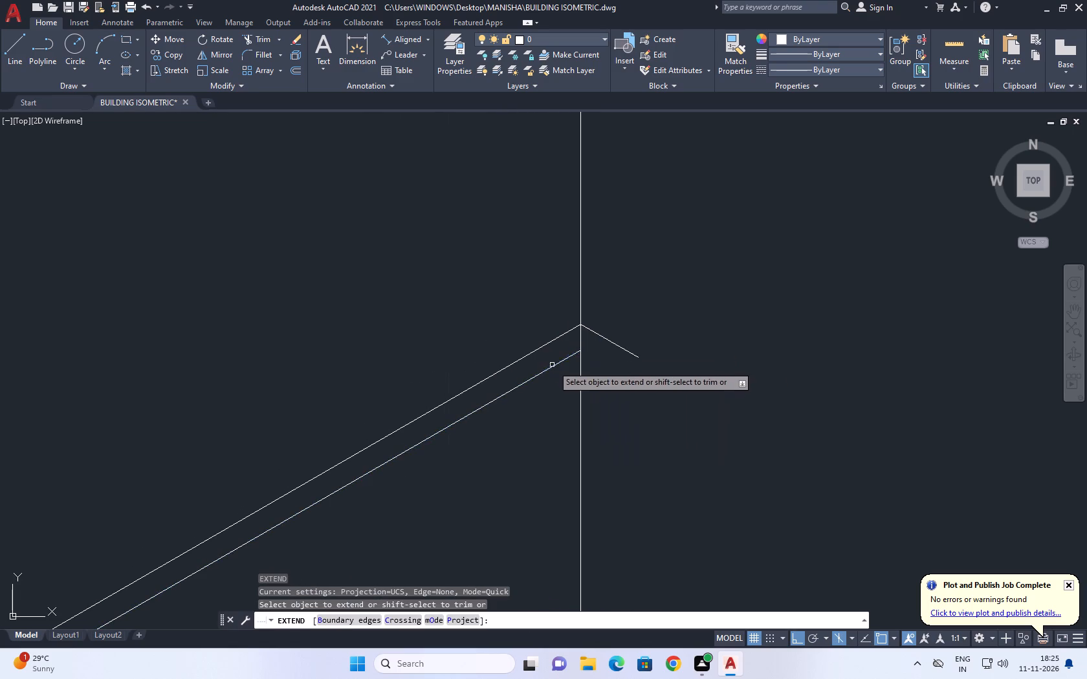
pyautogui.click(553, 366)
pyautogui.scroll(-2, 622, 339)
pyautogui.press('space')
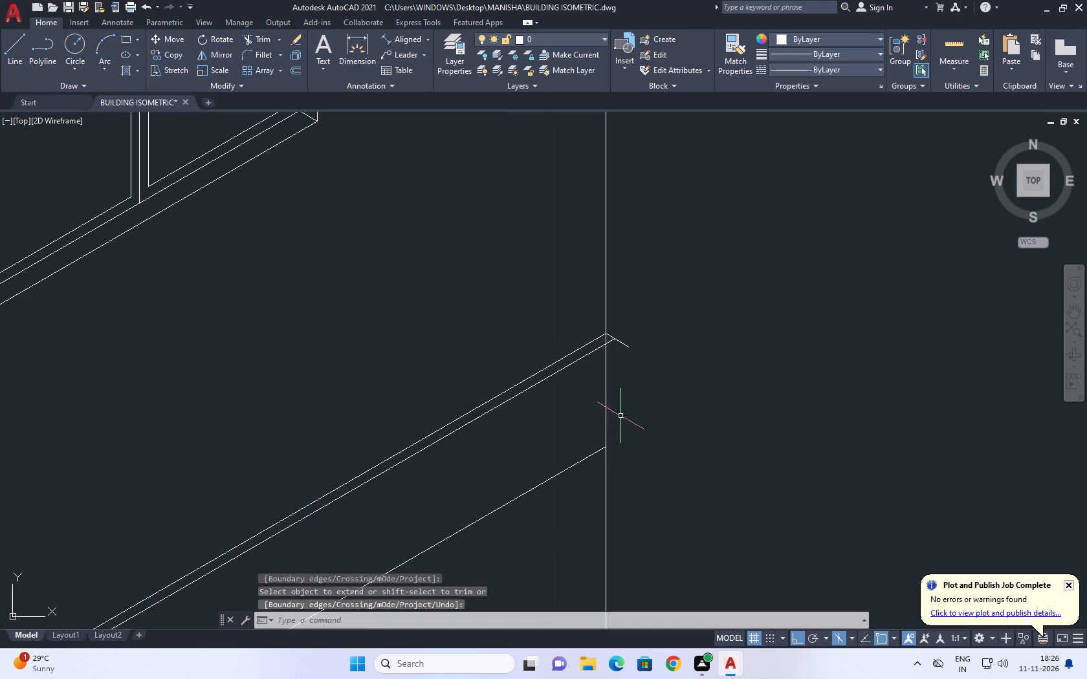
# Draw a vertical line down from the intermediate band's new outer corner to about its bottom edge level.
pyautogui.press('l')
pyautogui.press('space')
pyautogui.scroll(2, 616, 347)
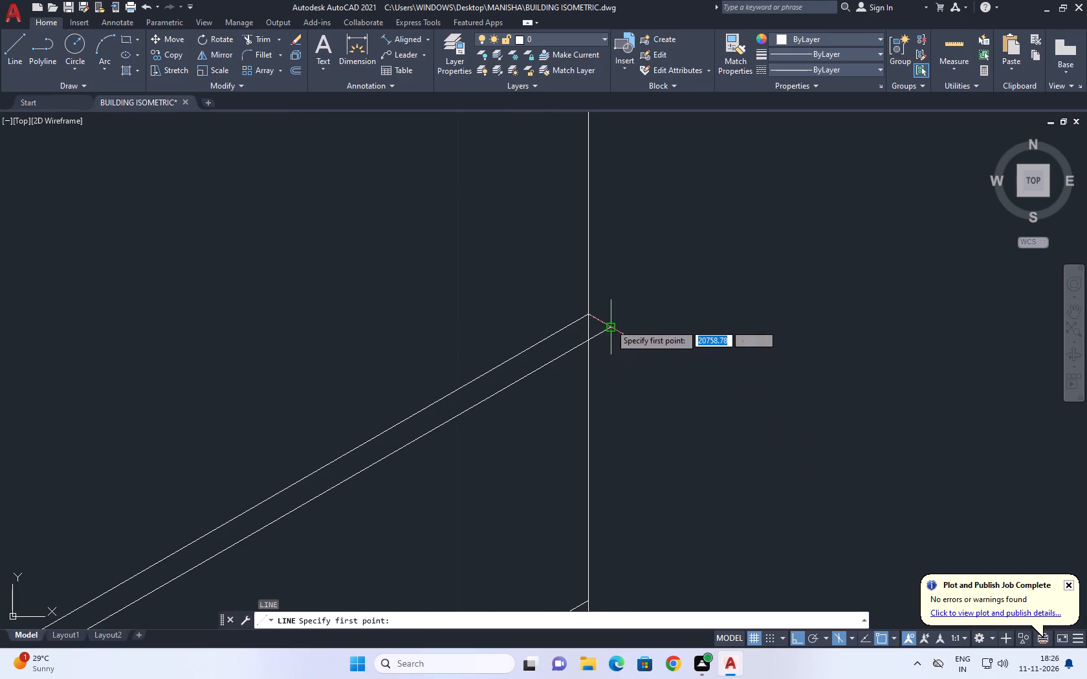
pyautogui.click(610, 324)
pyautogui.scroll(-1, 610, 394)
pyautogui.moveTo(637, 503); pyautogui.dragTo(624, 433, button='middle')
pyautogui.click(615, 458)
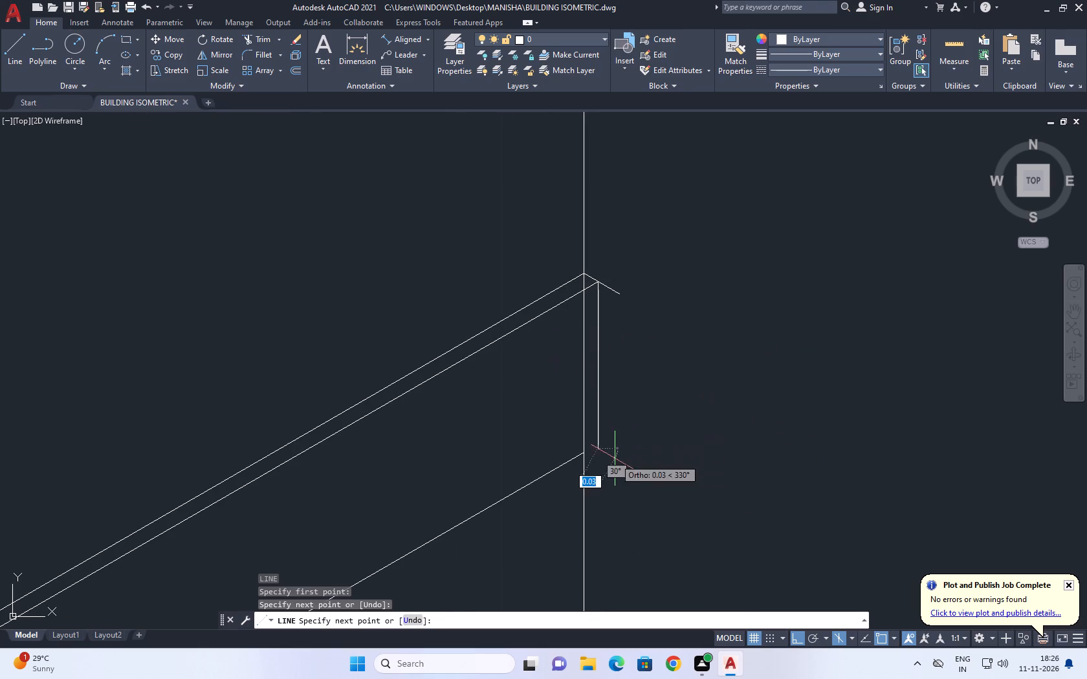
pyautogui.press('space')
# Fillet the intermediate band's bottom edge with the new vertical at radius 0 to close the corner.
pyautogui.press('f')
pyautogui.press('space')
pyautogui.click(573, 460)
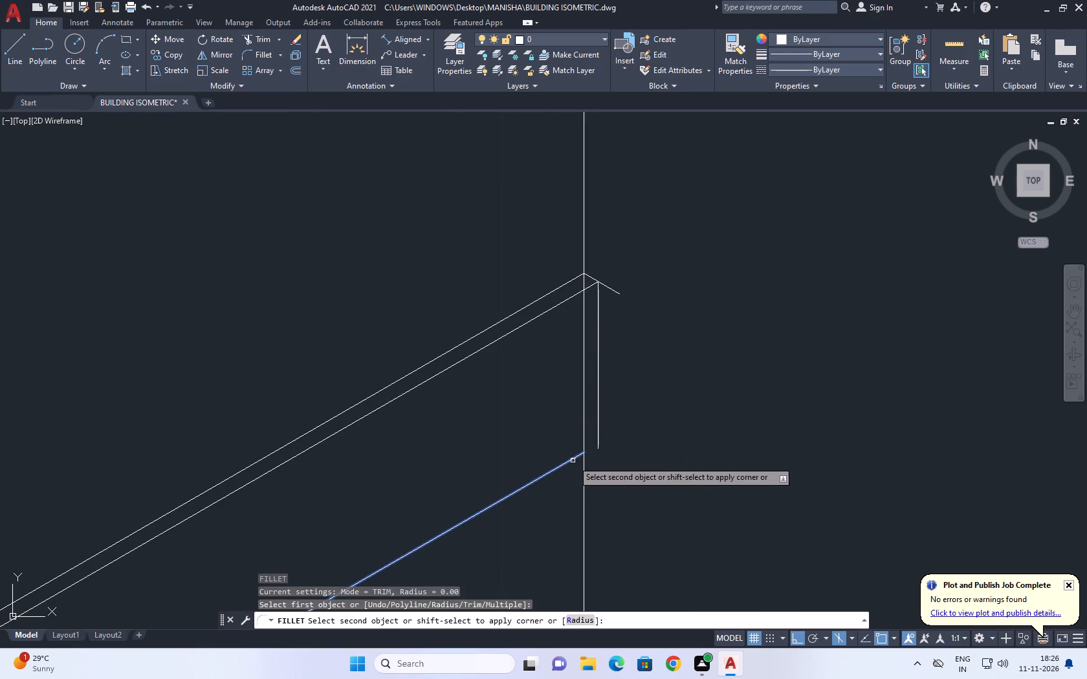
pyautogui.click(598, 442)
pyautogui.press('space')
pyautogui.moveTo(615, 303); pyautogui.dragTo(635, 364, button='middle')
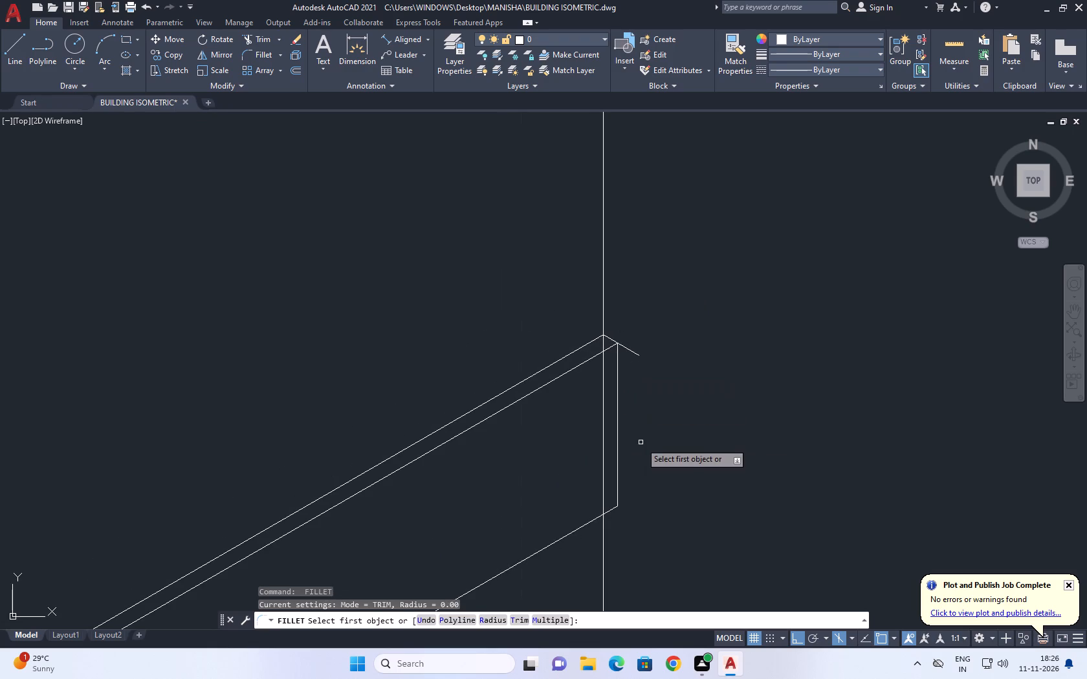
pyautogui.press('Escape')
# Trim the wall edge passing through the intermediate band and the overshooting 330° line at its far corner.
pyautogui.write('TR')
pyautogui.press('space')
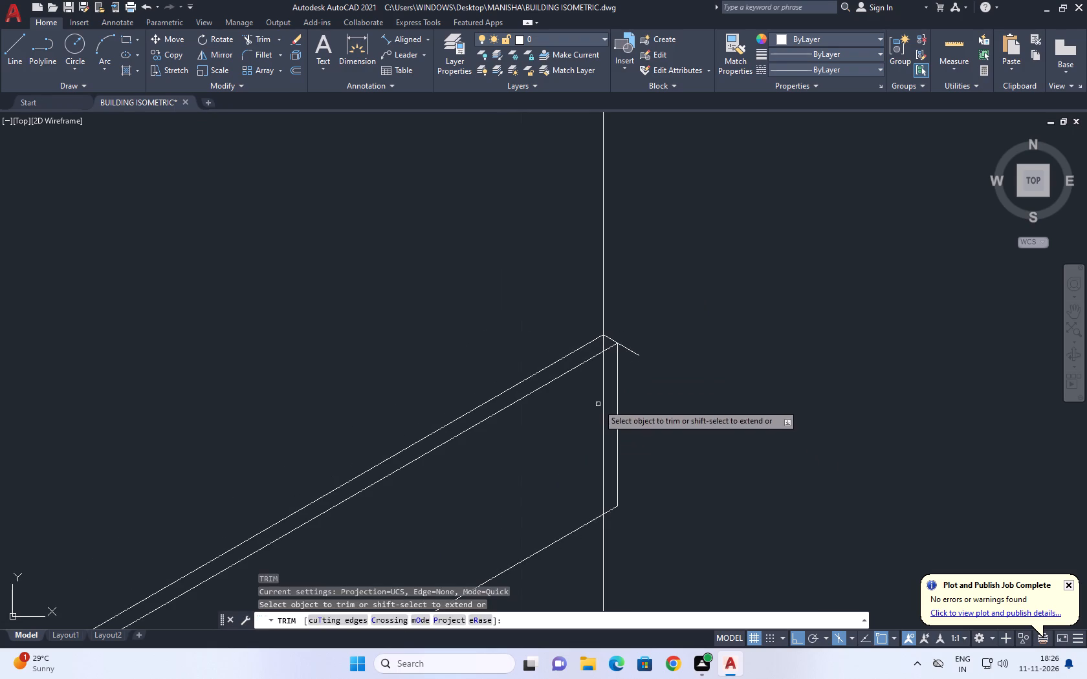
pyautogui.click(598, 404)
pyautogui.click(606, 406)
pyautogui.click(633, 339)
pyautogui.click(629, 368)
pyautogui.scroll(1, 617, 347)
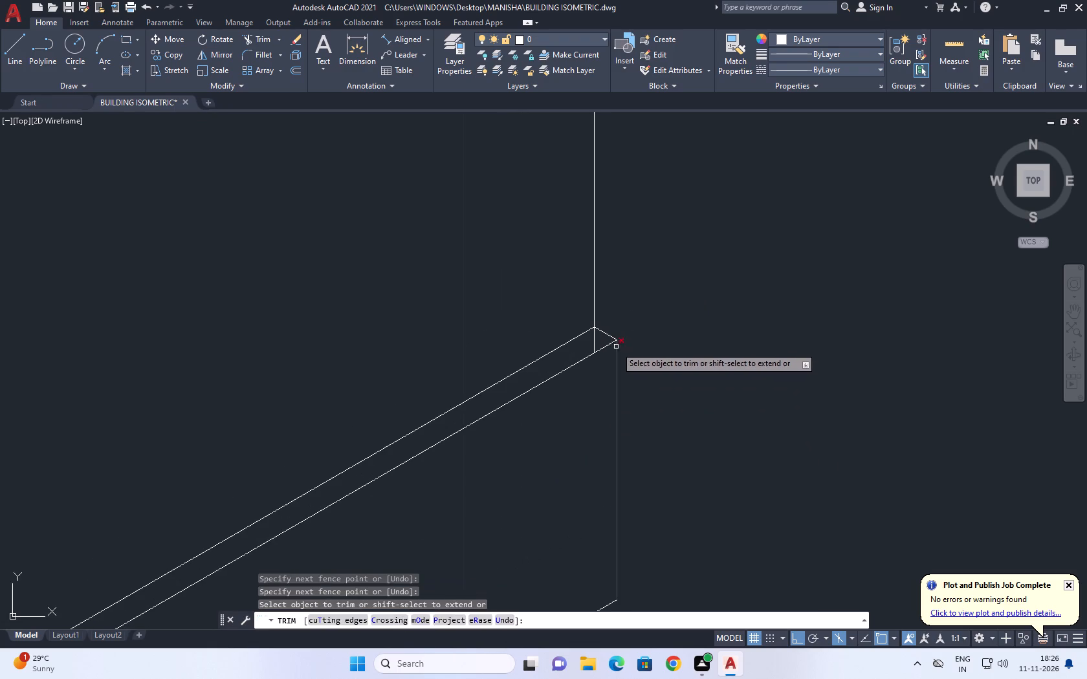
pyautogui.click(606, 343)
pyautogui.click(576, 341)
pyautogui.scroll(-8, 641, 338)
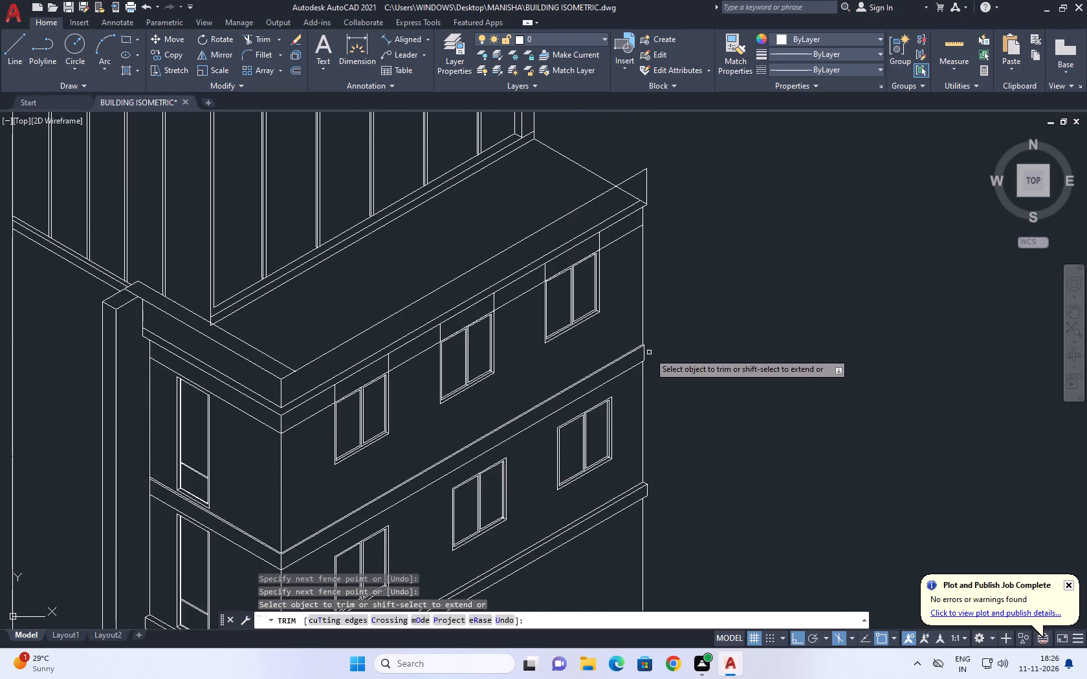
pyautogui.press('space')
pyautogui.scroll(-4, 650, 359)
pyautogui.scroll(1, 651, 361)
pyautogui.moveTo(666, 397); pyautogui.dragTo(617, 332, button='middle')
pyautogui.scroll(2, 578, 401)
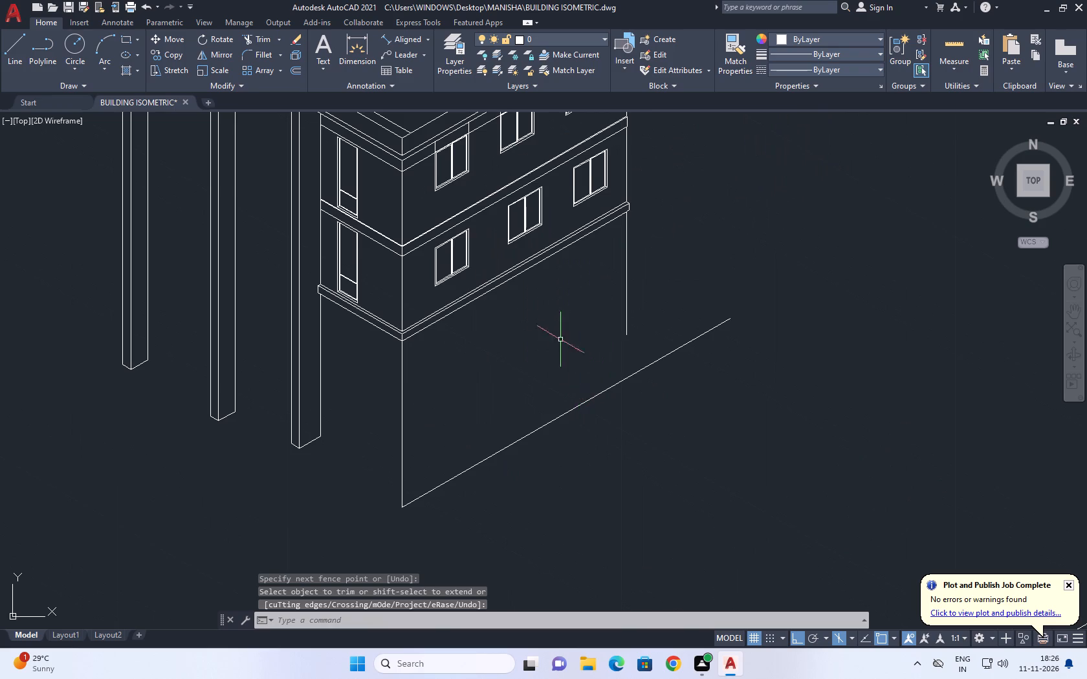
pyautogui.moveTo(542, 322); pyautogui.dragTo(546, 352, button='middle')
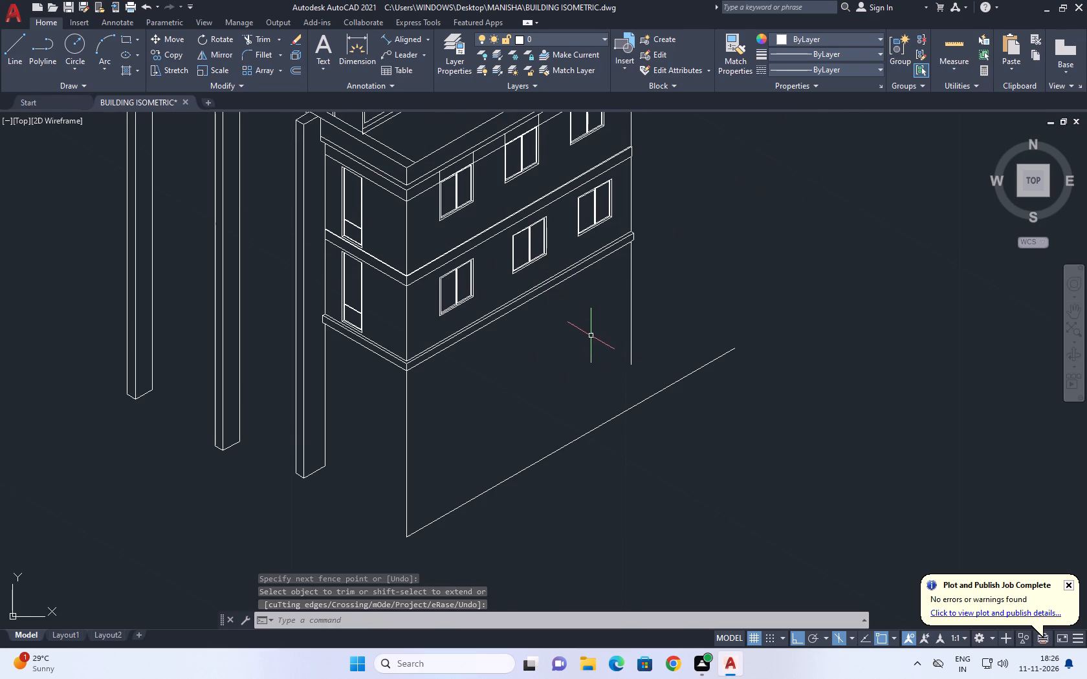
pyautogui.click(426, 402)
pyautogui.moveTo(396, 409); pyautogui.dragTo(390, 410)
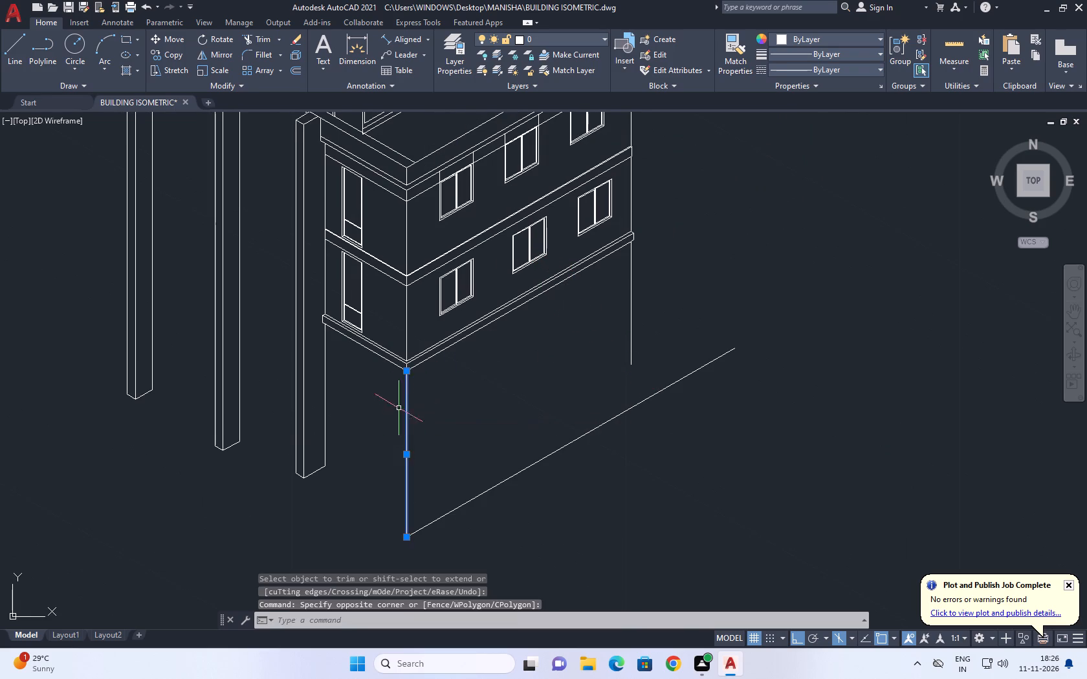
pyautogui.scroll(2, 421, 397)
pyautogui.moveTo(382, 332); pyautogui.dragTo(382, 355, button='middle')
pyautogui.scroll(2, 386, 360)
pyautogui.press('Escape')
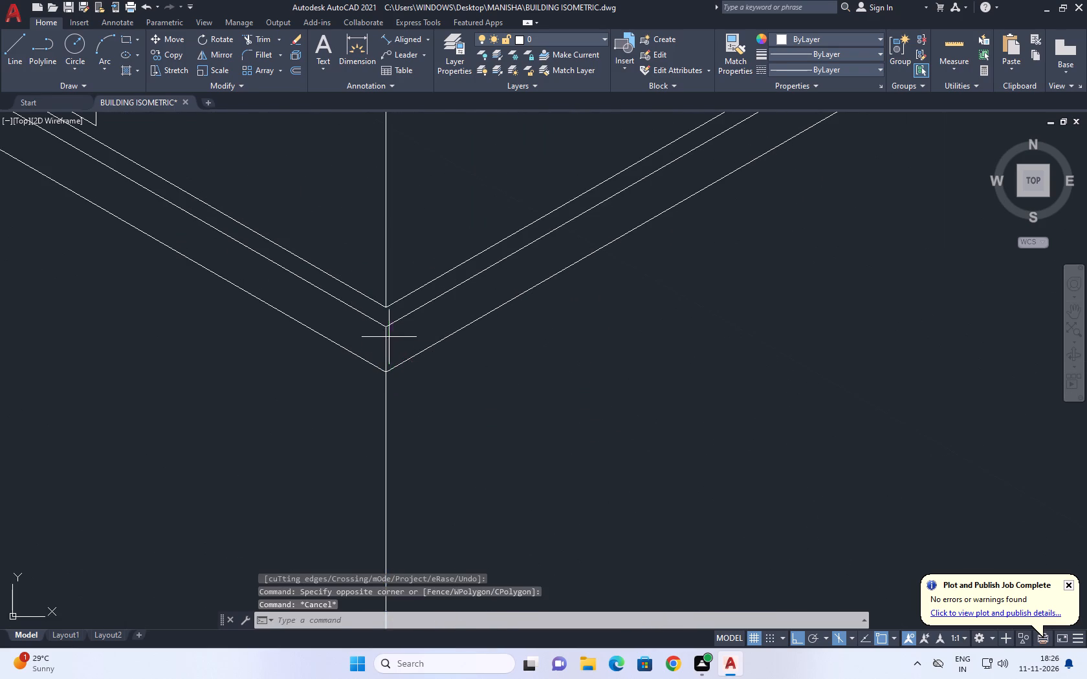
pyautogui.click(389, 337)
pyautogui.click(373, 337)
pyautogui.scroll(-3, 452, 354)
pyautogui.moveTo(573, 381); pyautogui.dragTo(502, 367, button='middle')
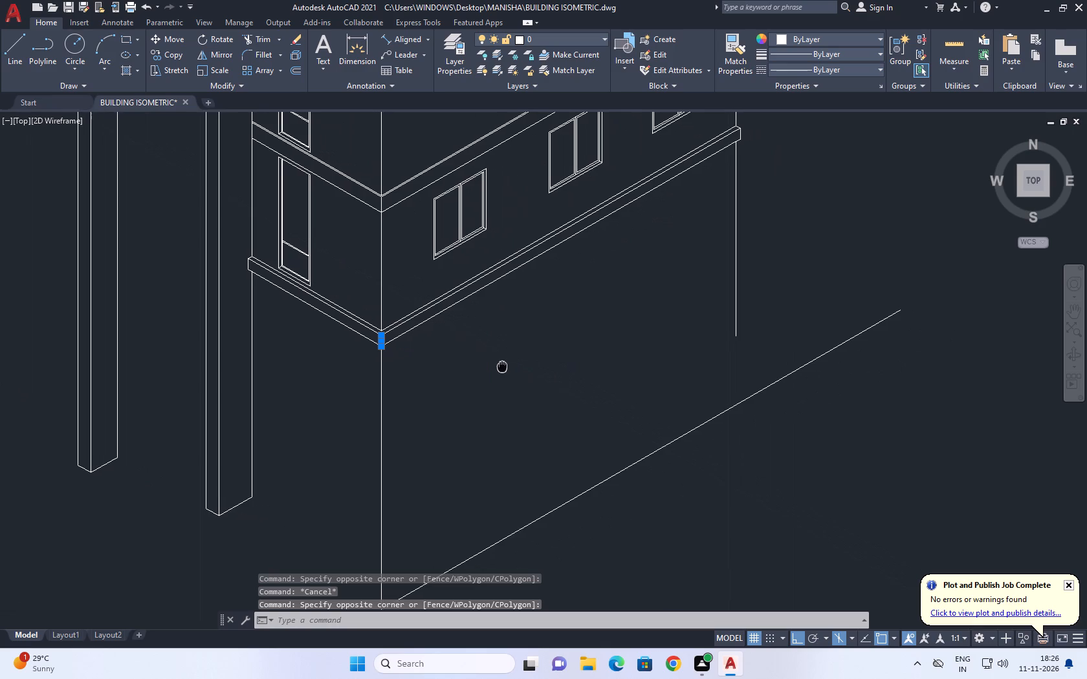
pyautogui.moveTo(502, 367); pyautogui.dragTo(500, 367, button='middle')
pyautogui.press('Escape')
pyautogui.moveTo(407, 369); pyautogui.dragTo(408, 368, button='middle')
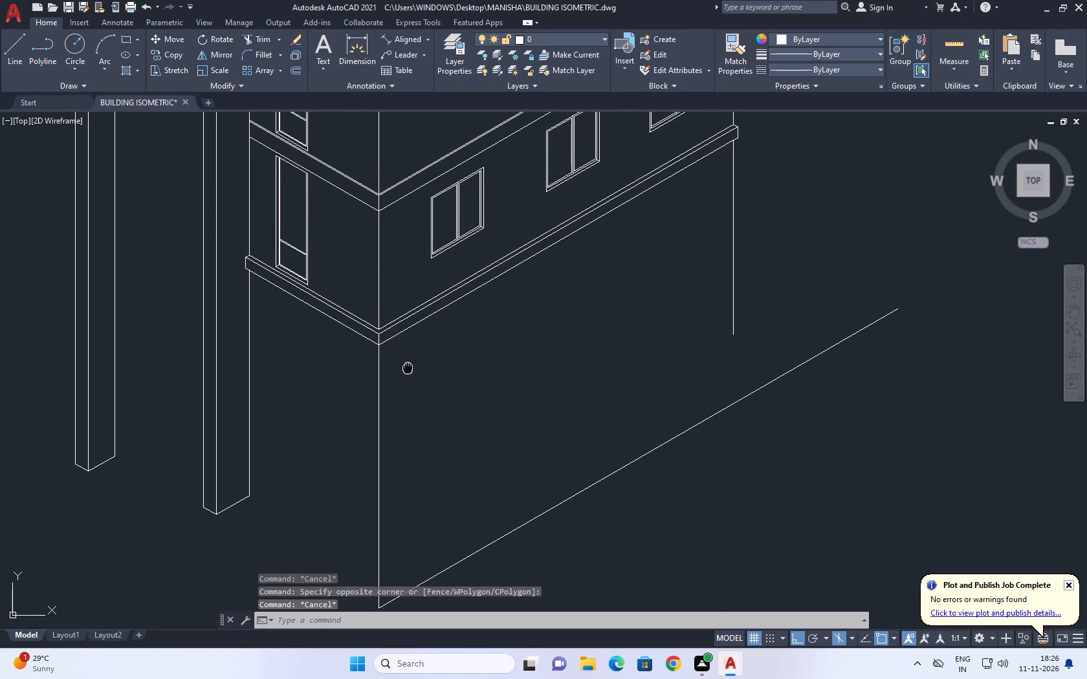
# Copy the ground-storey front corner vertical 0.9 along the 30° direction beneath the long facade.
pyautogui.moveTo(408, 368); pyautogui.dragTo(469, 354, button='middle')
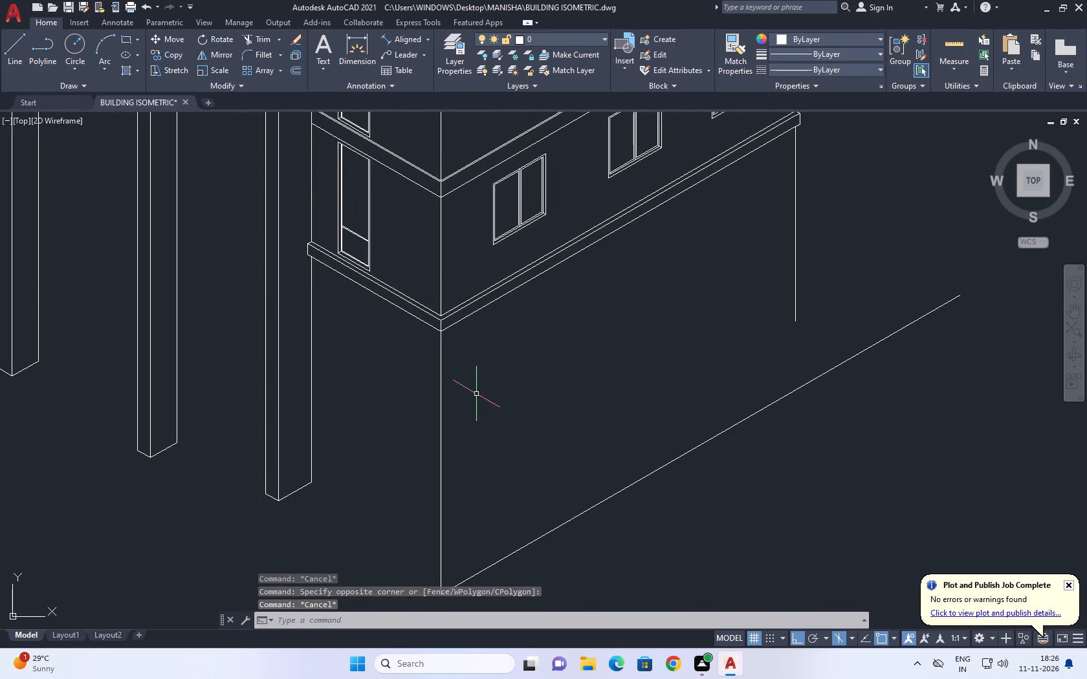
pyautogui.scroll(1, 443, 372)
pyautogui.click(443, 367)
pyautogui.click(420, 367)
pyautogui.moveTo(516, 387); pyautogui.dragTo(540, 397, button='middle')
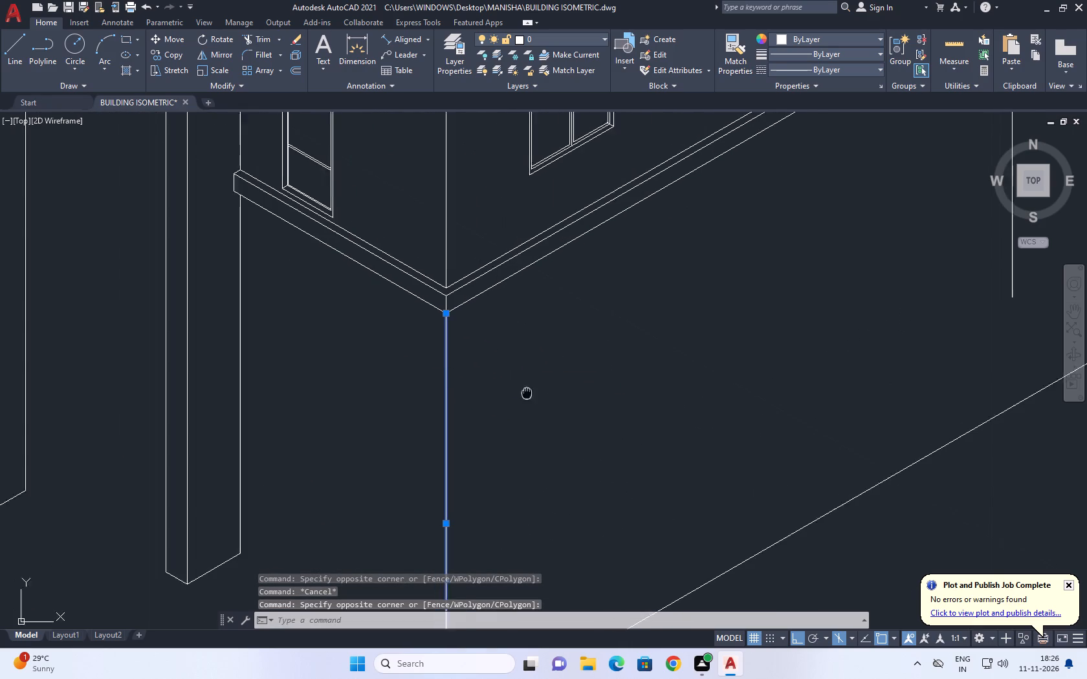
pyautogui.moveTo(540, 397); pyautogui.dragTo(545, 399, button='middle')
pyautogui.press('Escape')
pyautogui.moveTo(545, 377); pyautogui.dragTo(521, 384)
pyautogui.click(444, 400)
pyautogui.scroll(-2, 470, 399)
pyautogui.moveTo(575, 398); pyautogui.dragTo(545, 402, button='middle')
pyautogui.press('c')
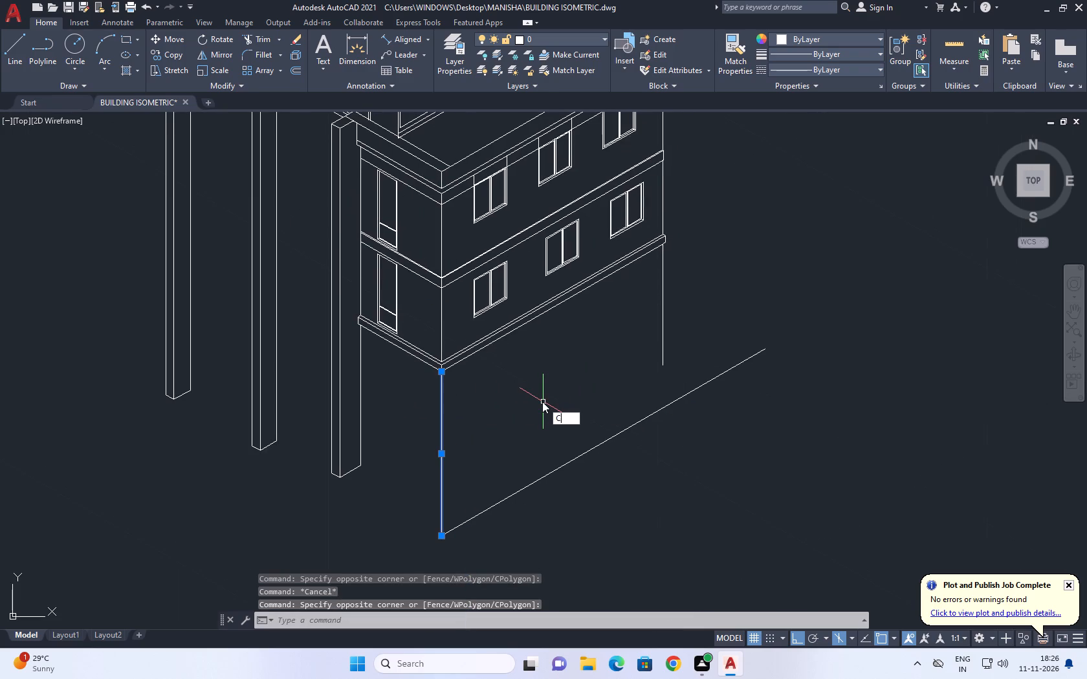
pyautogui.write('O')
pyautogui.press('space')
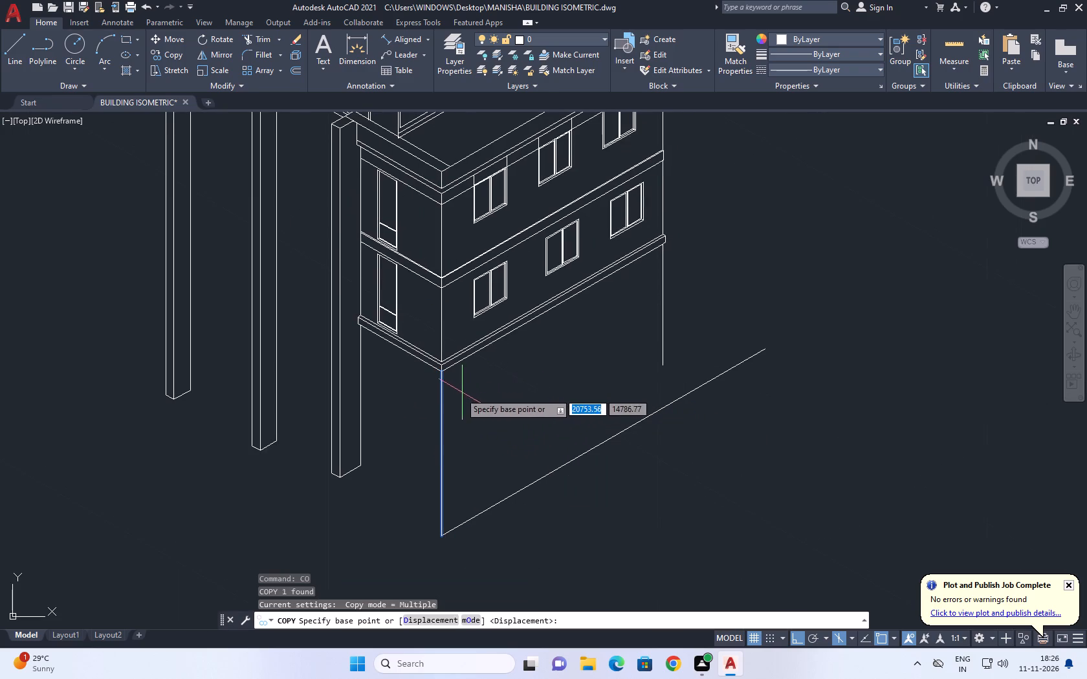
pyautogui.click(440, 374)
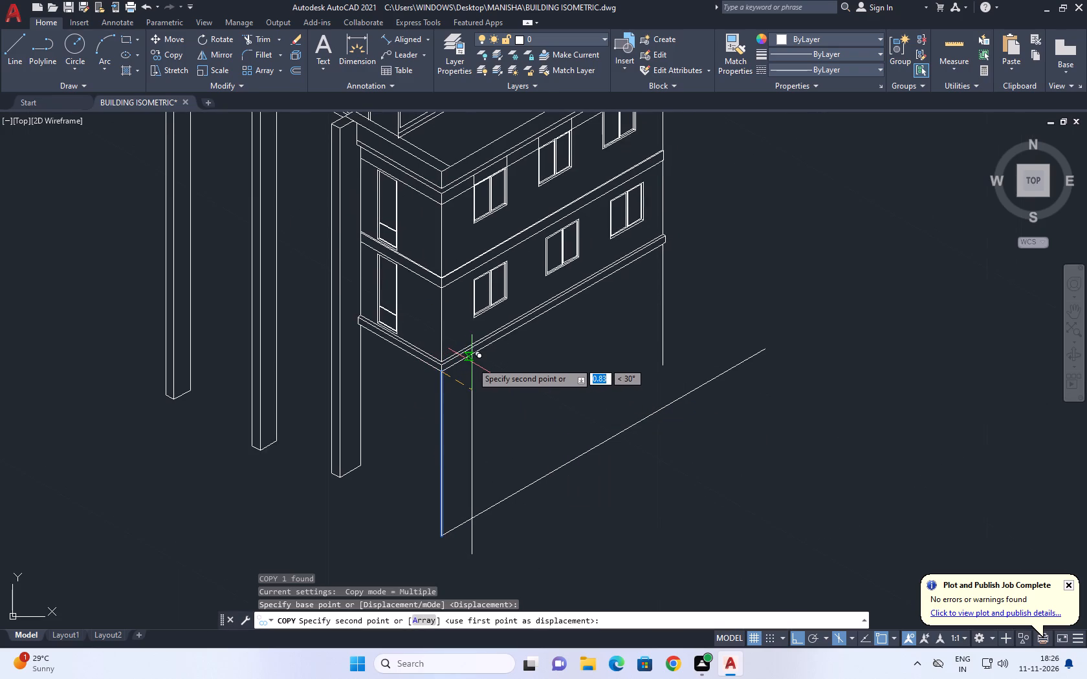
pyautogui.press('F5')
pyautogui.scroll(1, 472, 363)
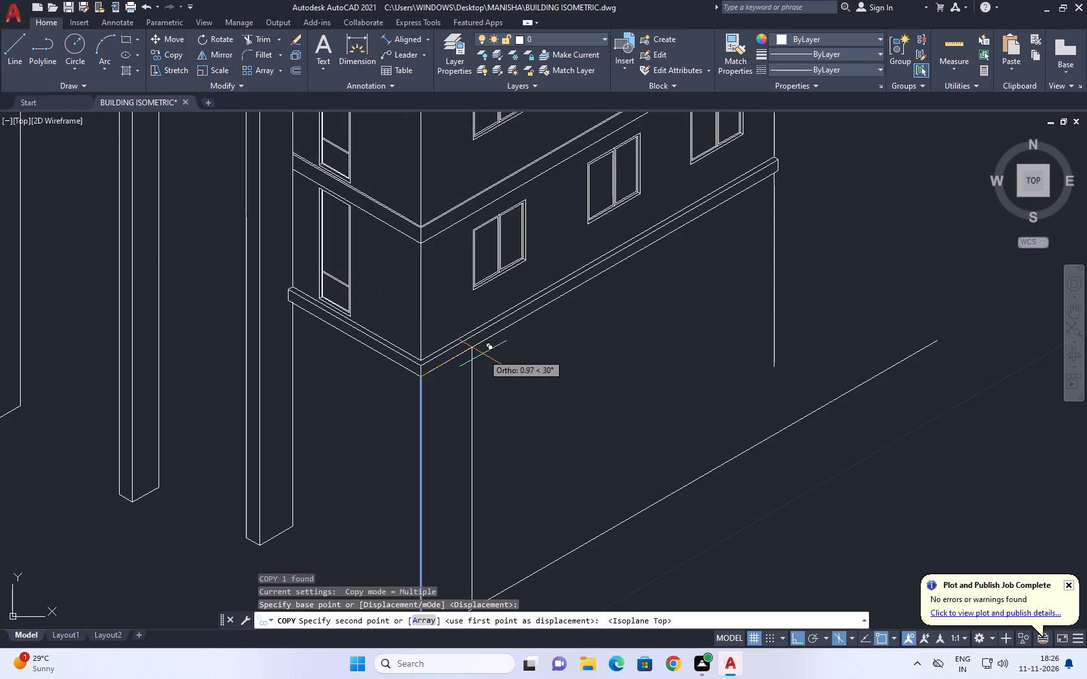
pyautogui.write('0.9')
pyautogui.press('Return')
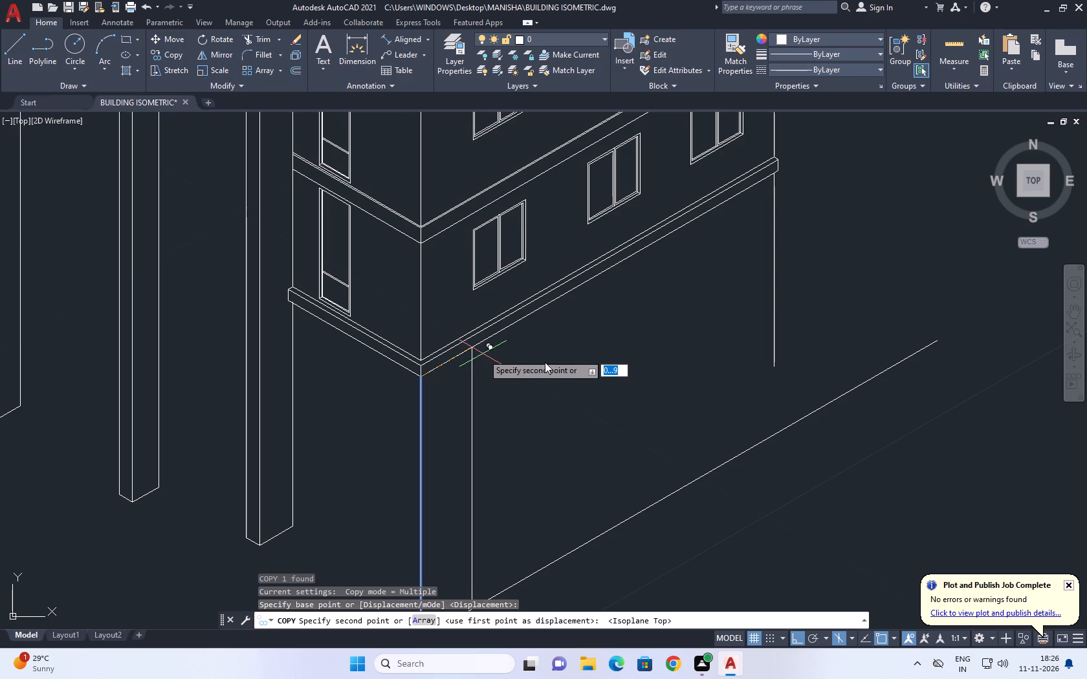
pyautogui.press('BackSpace')
pyautogui.press('BackSpace')
pyautogui.write('0.9')
pyautogui.press('Return')
pyautogui.press('Escape')
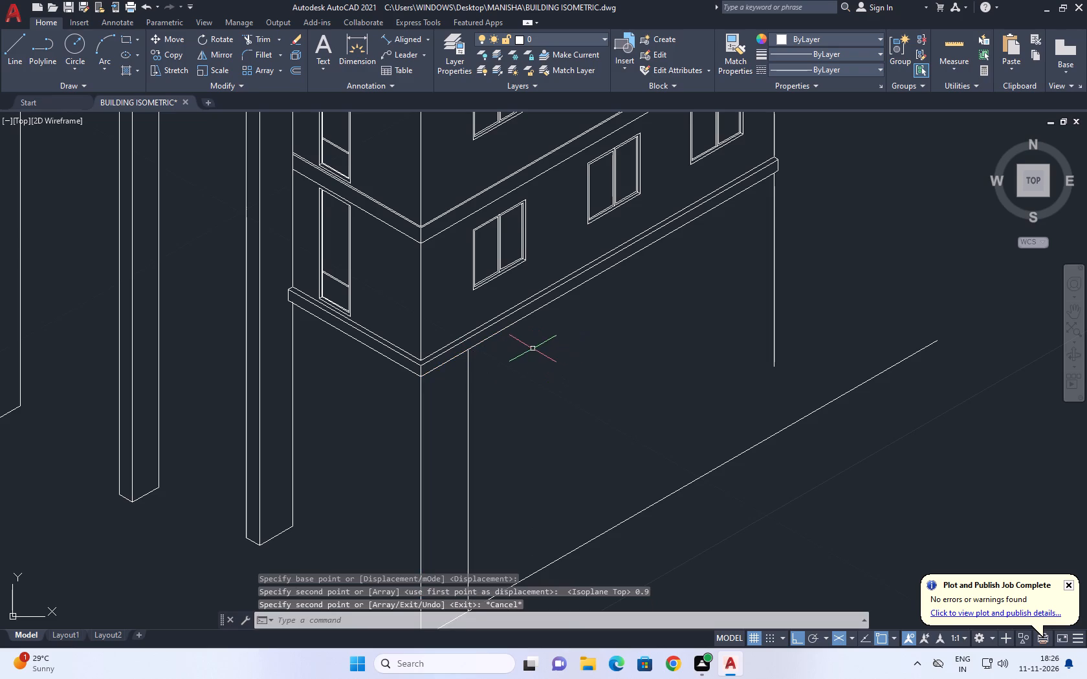
# Draw a vertical line from the lower band's bottom edge, aligned with the first window's far edge, down past the ground line.
pyautogui.moveTo(527, 350); pyautogui.dragTo(504, 348, button='middle')
pyautogui.moveTo(493, 275); pyautogui.dragTo(500, 306, button='middle')
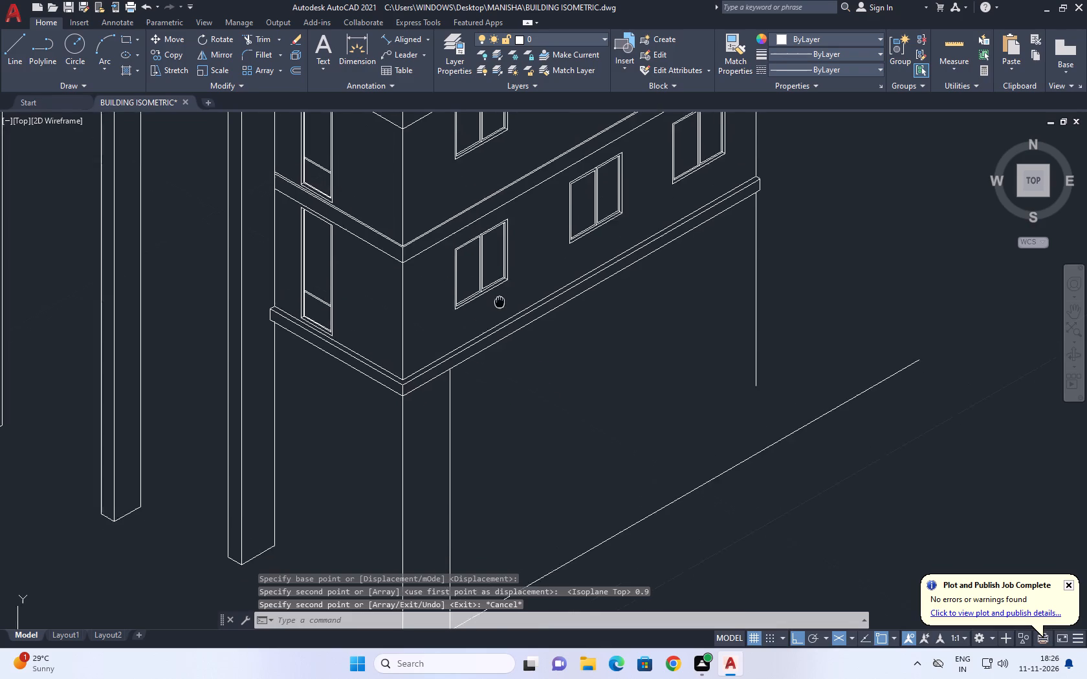
pyautogui.moveTo(500, 306); pyautogui.dragTo(502, 319, button='middle')
pyautogui.scroll(-2, 502, 319)
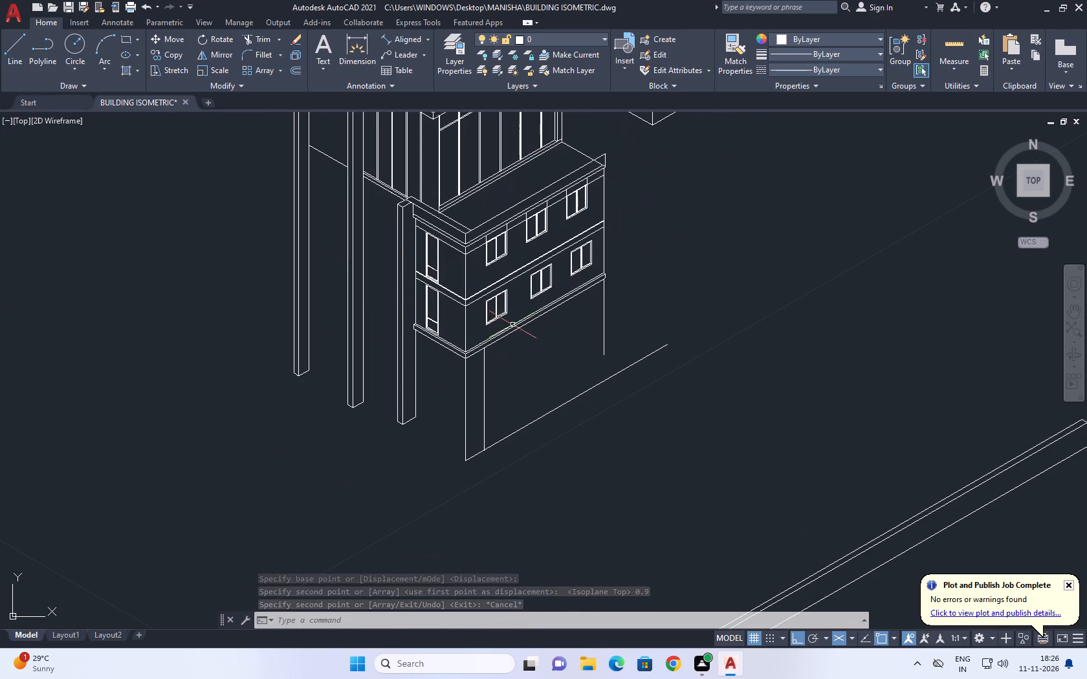
pyautogui.scroll(2, 503, 230)
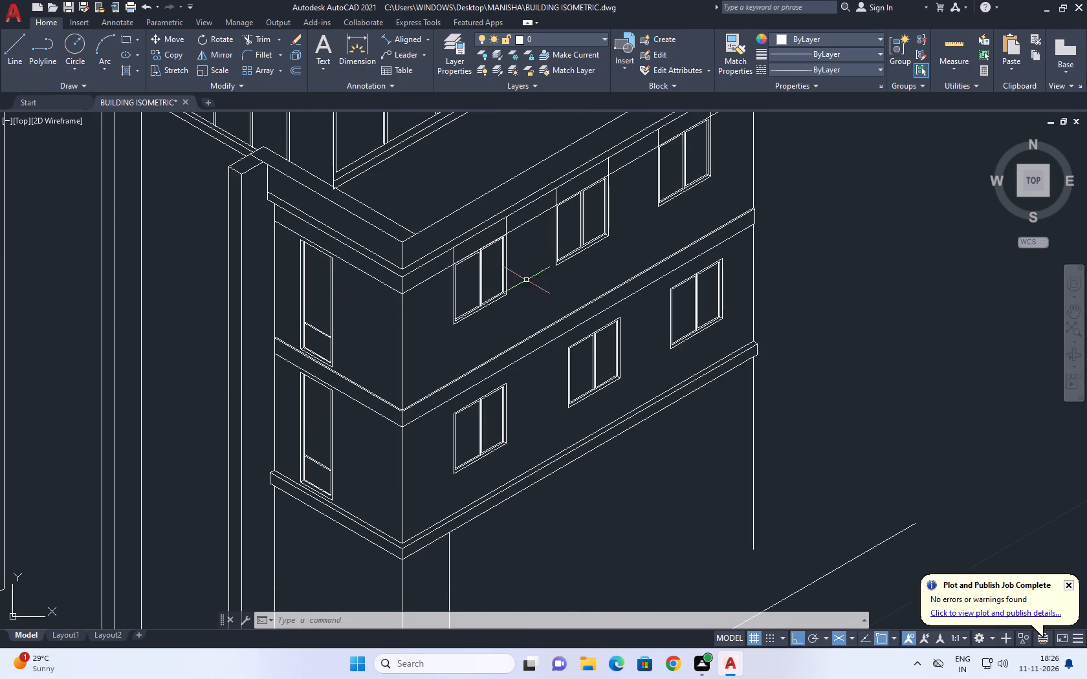
pyautogui.moveTo(582, 355); pyautogui.dragTo(575, 292, button='middle')
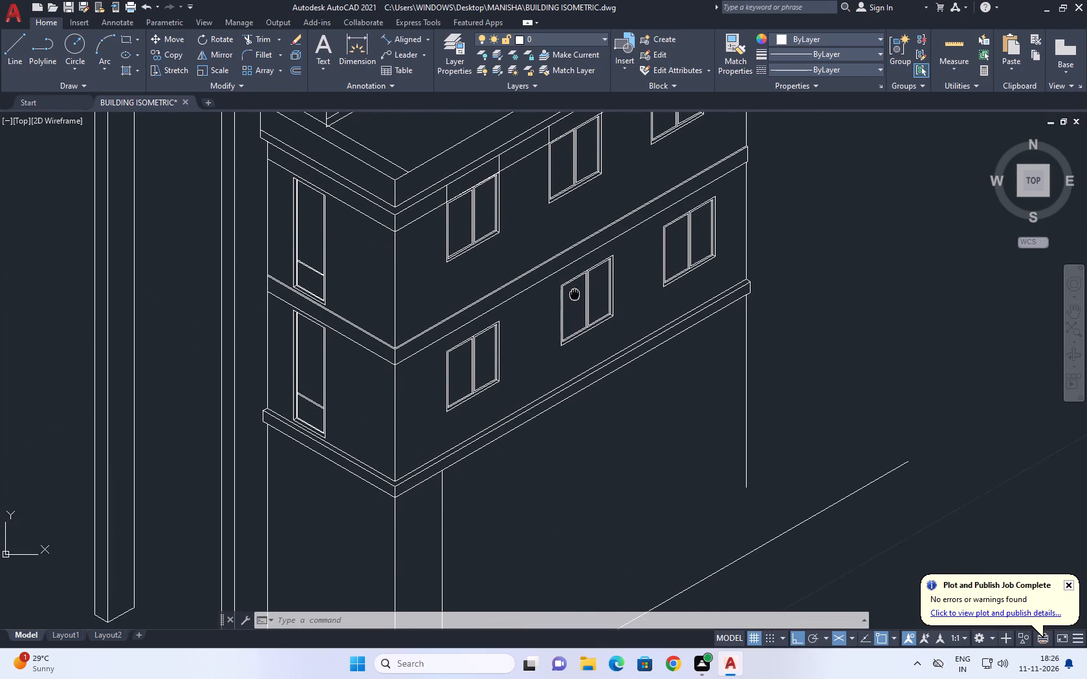
pyautogui.moveTo(575, 292); pyautogui.dragTo(579, 268, button='middle')
pyautogui.write('L')
pyautogui.press('space')
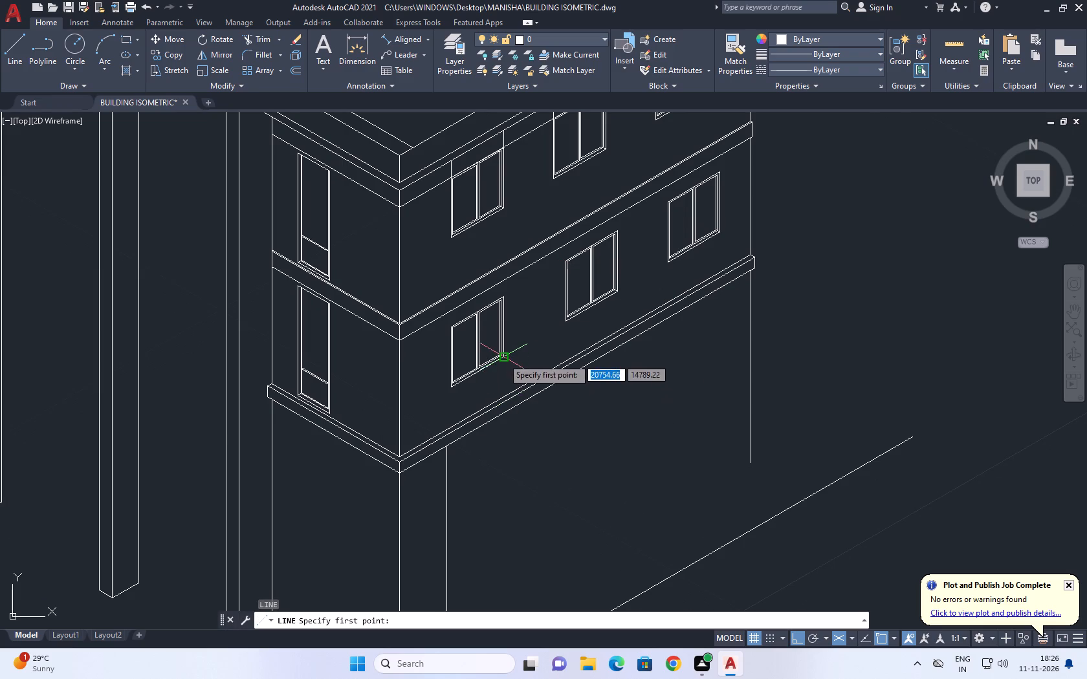
pyautogui.click(505, 413)
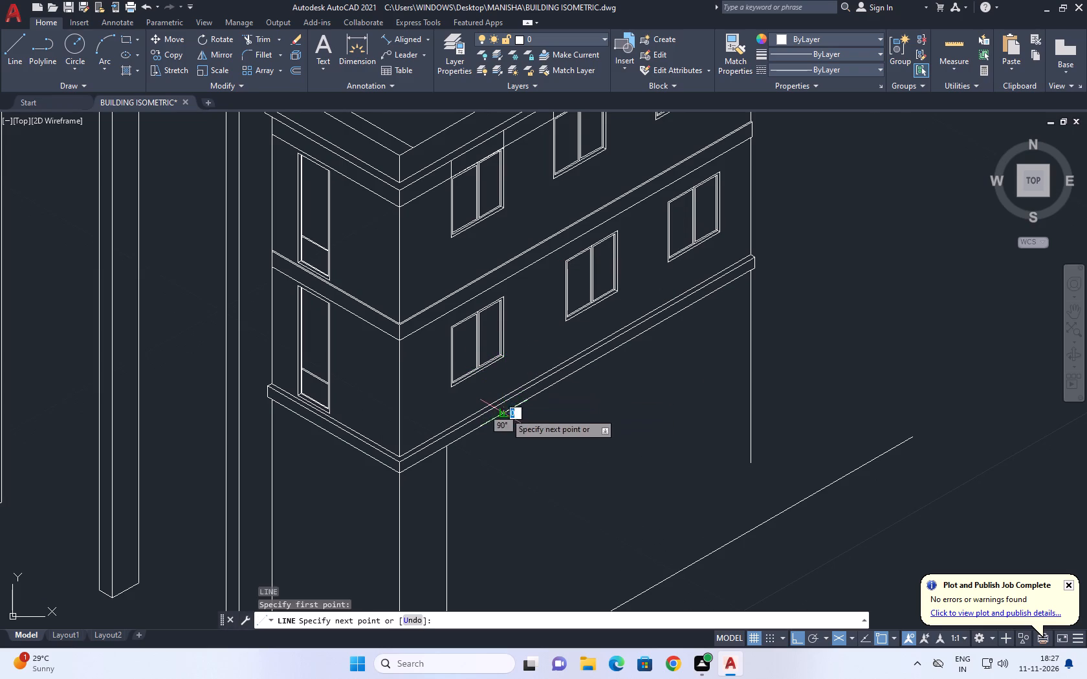
pyautogui.scroll(-1, 509, 389)
pyautogui.moveTo(527, 524); pyautogui.dragTo(491, 428, button='middle')
pyautogui.press('F5')
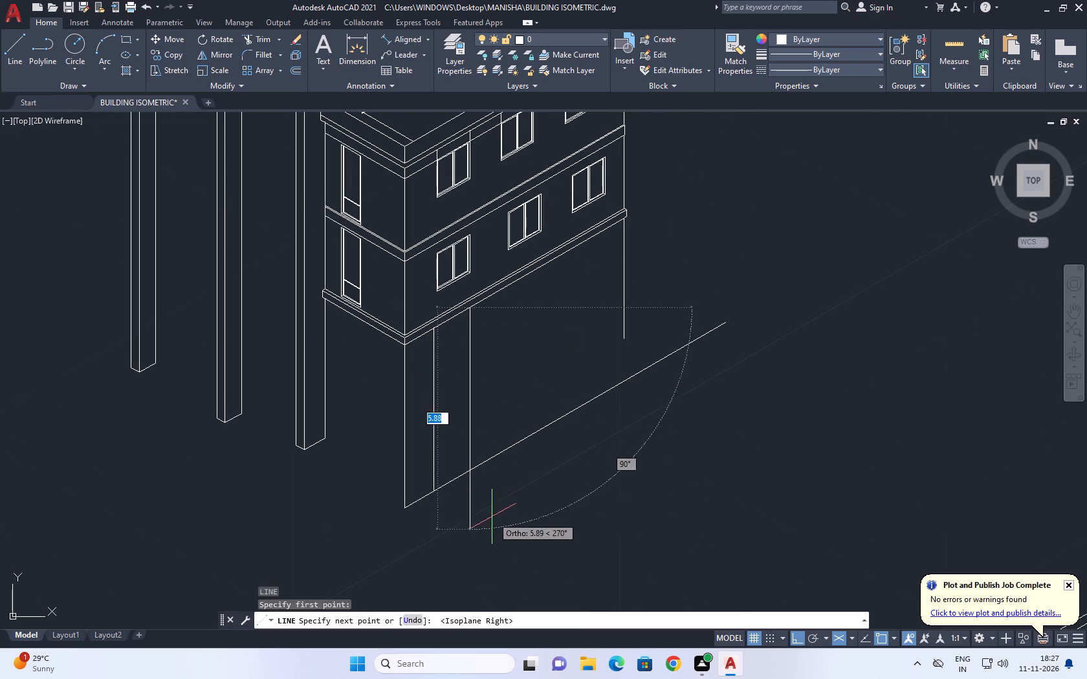
pyautogui.click(474, 512)
pyautogui.press('space')
# Draw a vertical line from the lower-row middle window's near bottom corner down past the ground line.
pyautogui.moveTo(478, 402); pyautogui.dragTo(453, 433, button='middle')
pyautogui.moveTo(462, 391); pyautogui.dragTo(463, 411, button='middle')
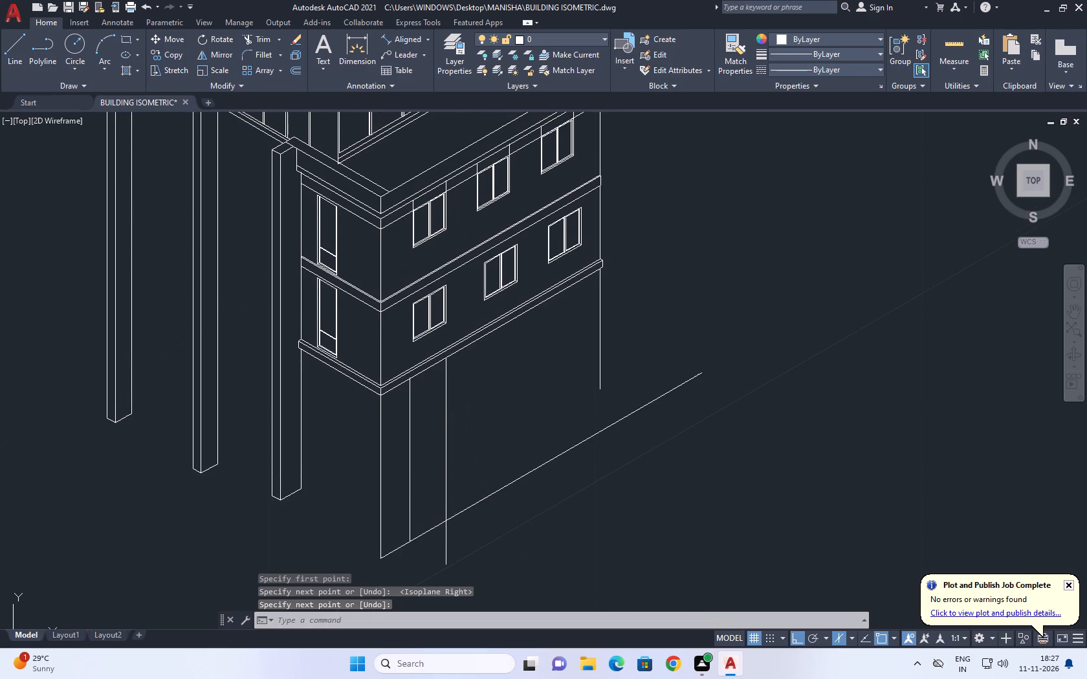
pyautogui.press('l')
pyautogui.press('space')
pyautogui.scroll(3, 479, 301)
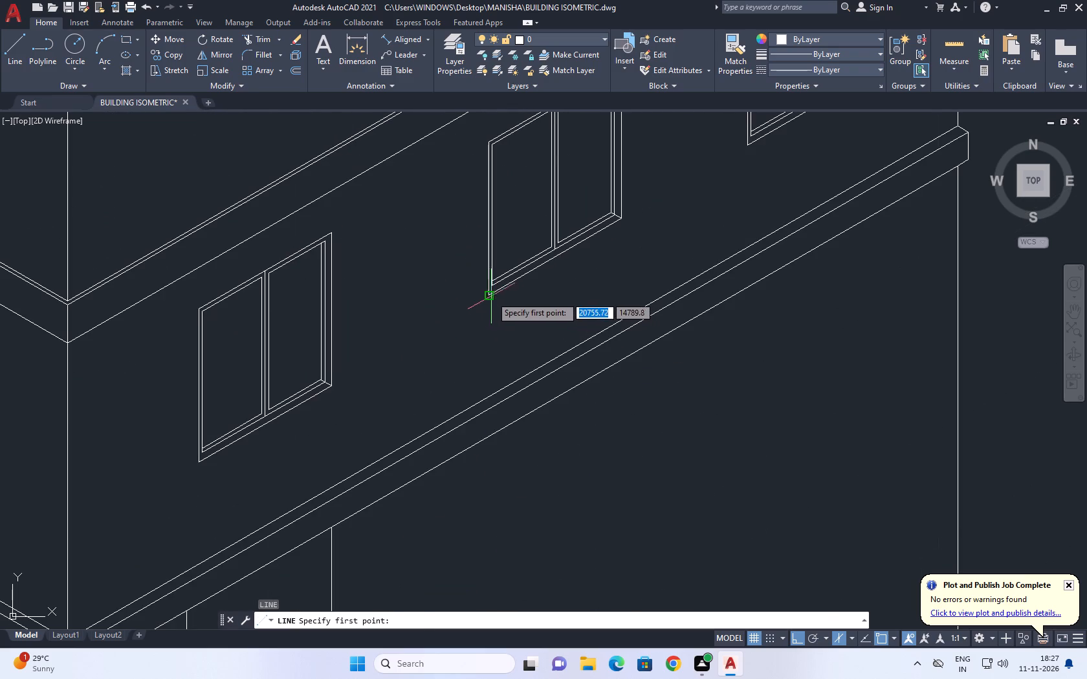
pyautogui.click(490, 296)
pyautogui.scroll(-1, 509, 310)
pyautogui.moveTo(520, 464); pyautogui.dragTo(516, 272, button='middle')
pyautogui.scroll(-2, 538, 177)
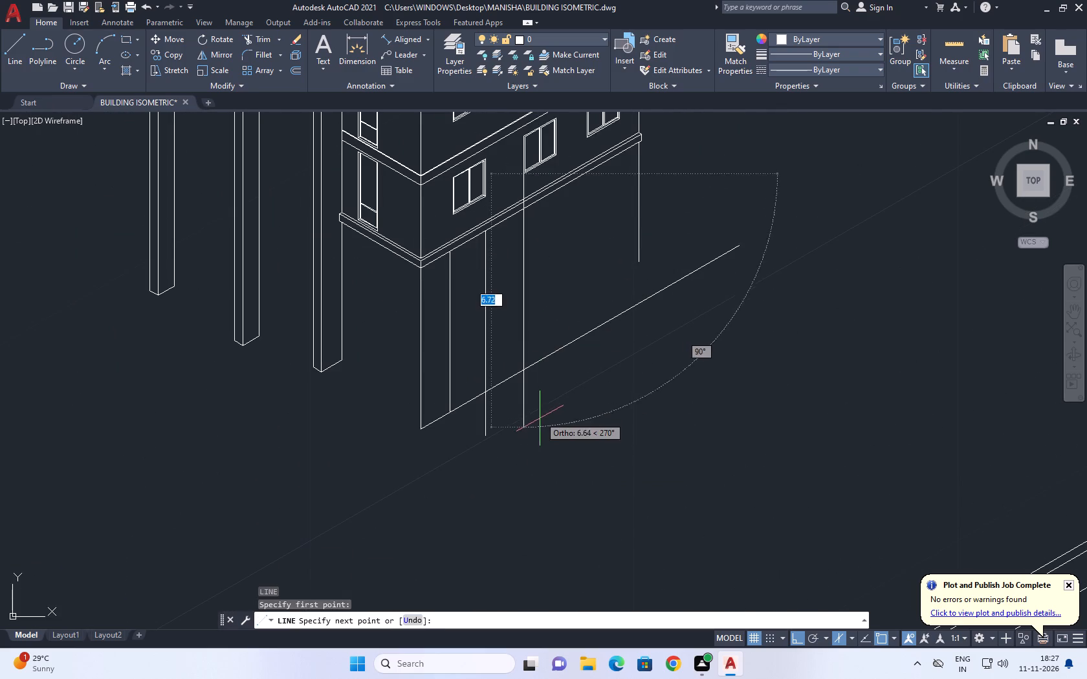
pyautogui.click(538, 411)
pyautogui.press('space')
# Trim the middle window's vertical where it crosses the lower band and delete the leftover piece above the band.
pyautogui.moveTo(534, 232); pyautogui.dragTo(540, 298, button='middle')
pyautogui.write('TR')
pyautogui.press('space')
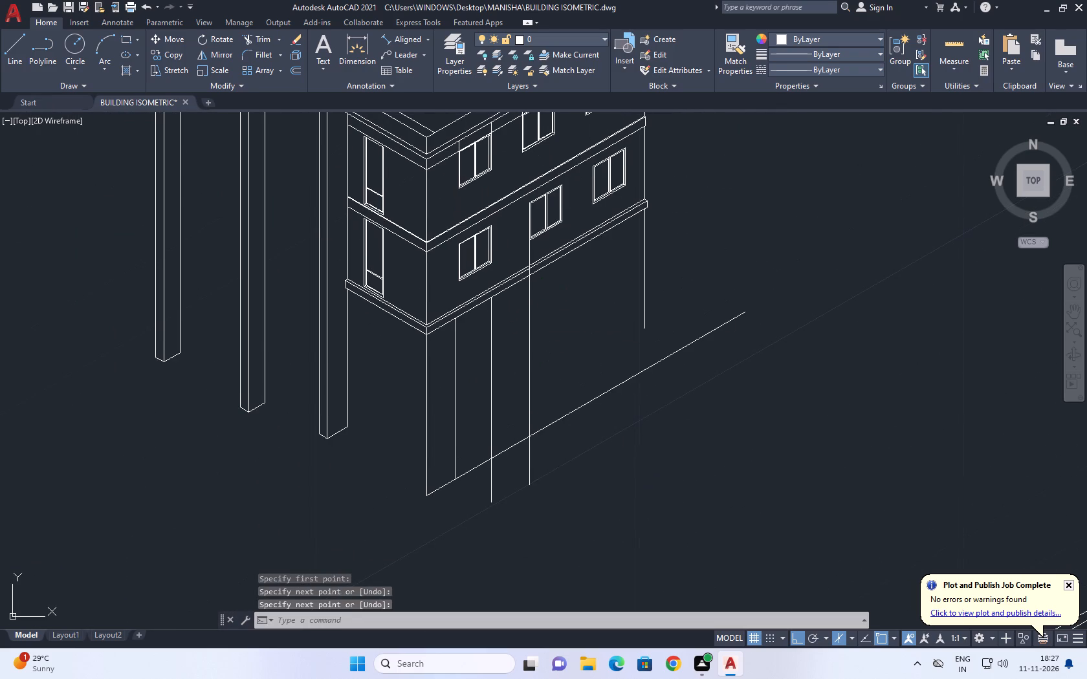
pyautogui.scroll(3, 515, 269)
pyautogui.doubleClick(558, 281)
pyautogui.press('space')
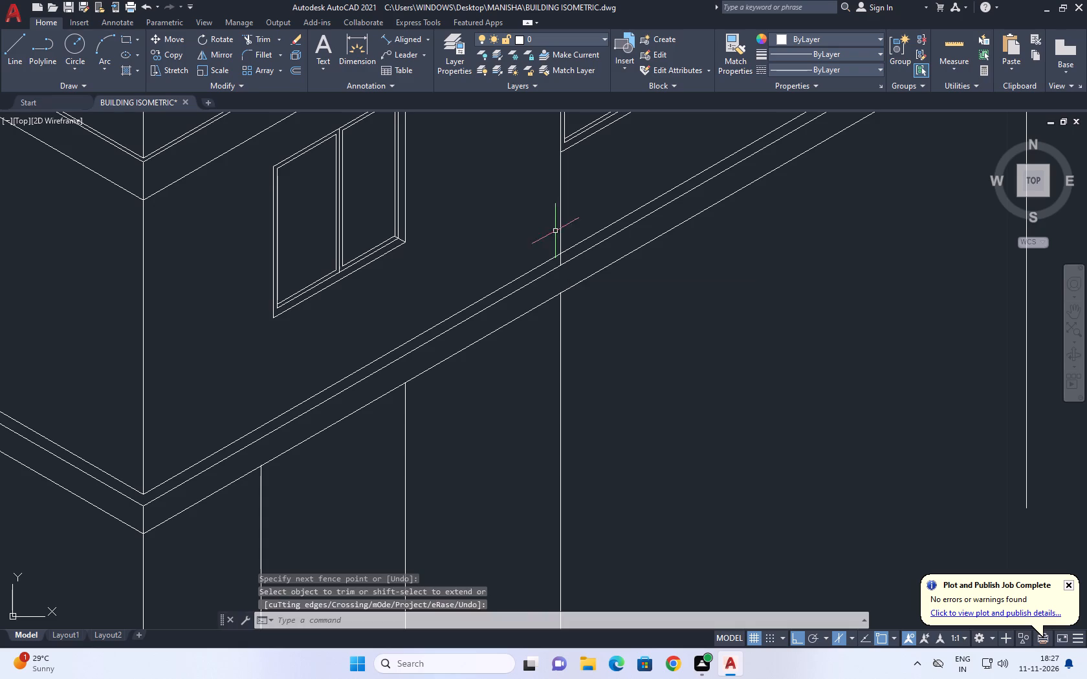
pyautogui.click(562, 212)
pyautogui.press('Delete')
# Trim the ends of the two new verticals that overshoot below the ground line.
pyautogui.scroll(-2, 558, 208)
pyautogui.moveTo(589, 435); pyautogui.dragTo(611, 341, button='middle')
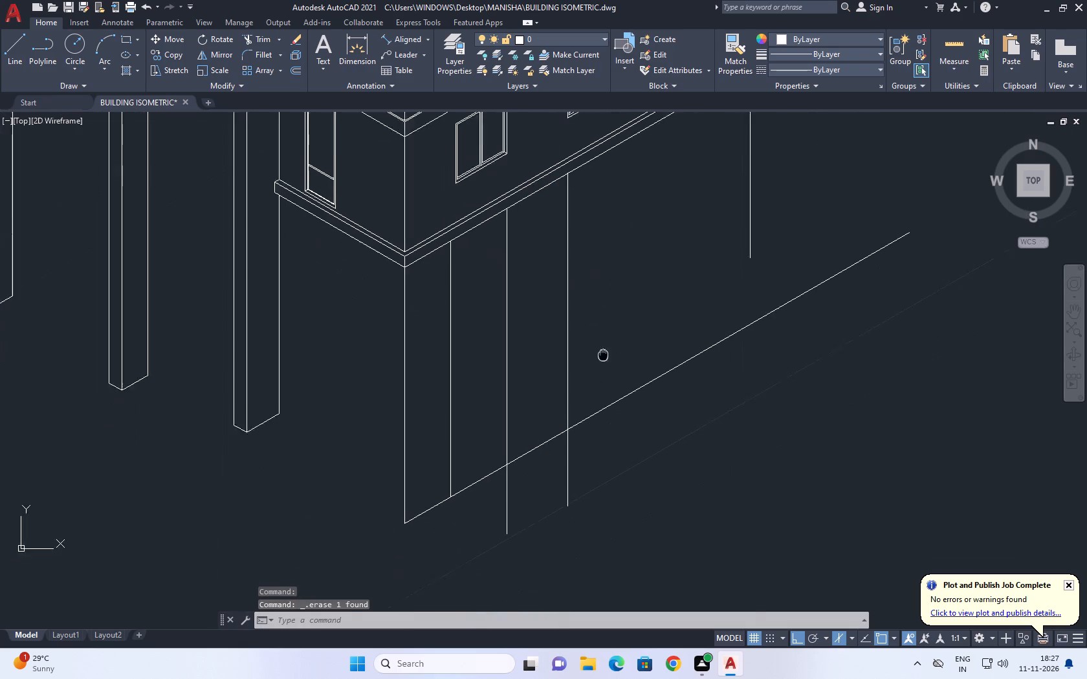
pyautogui.write('TR')
pyautogui.press('space')
pyautogui.click(644, 407)
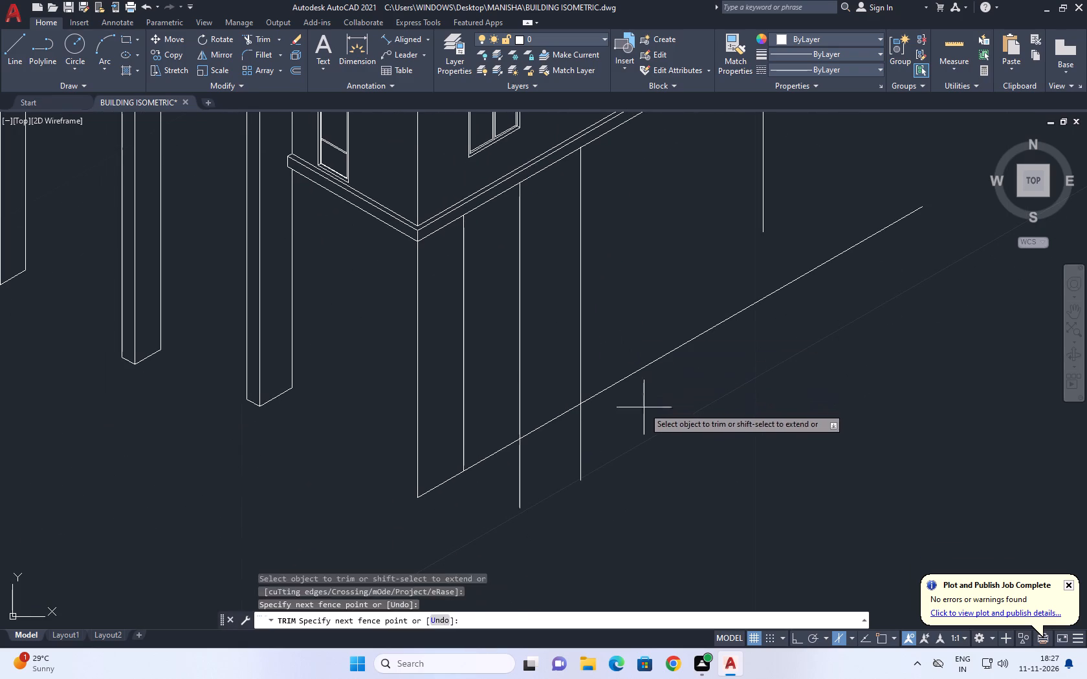
pyautogui.click(503, 471)
pyautogui.scroll(-2, 539, 405)
pyautogui.press('space')
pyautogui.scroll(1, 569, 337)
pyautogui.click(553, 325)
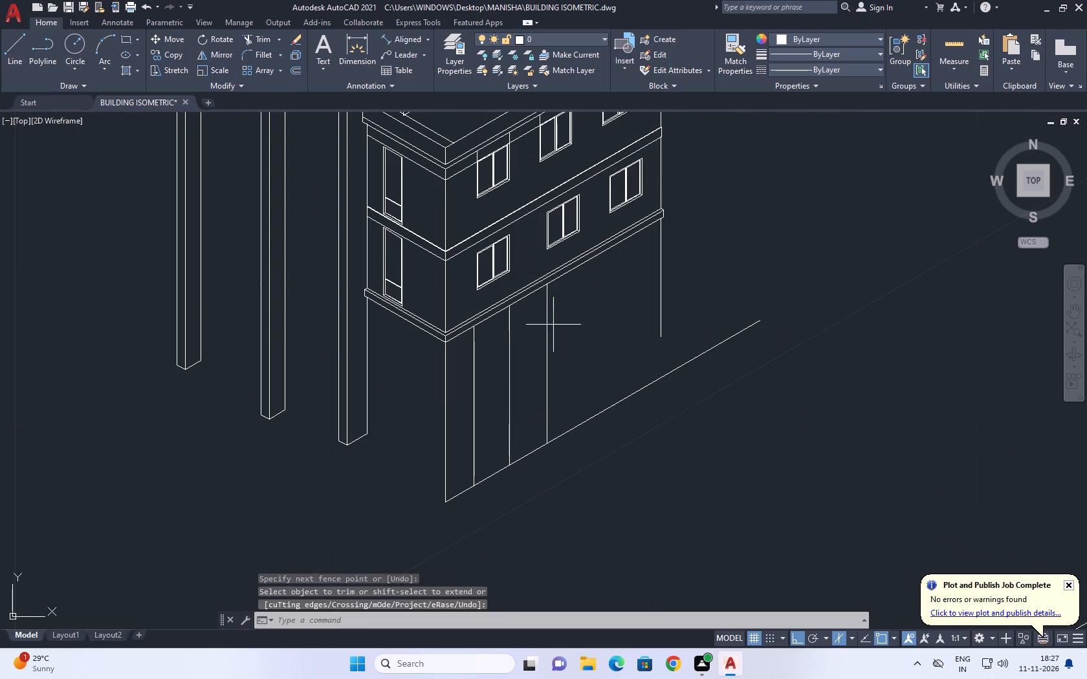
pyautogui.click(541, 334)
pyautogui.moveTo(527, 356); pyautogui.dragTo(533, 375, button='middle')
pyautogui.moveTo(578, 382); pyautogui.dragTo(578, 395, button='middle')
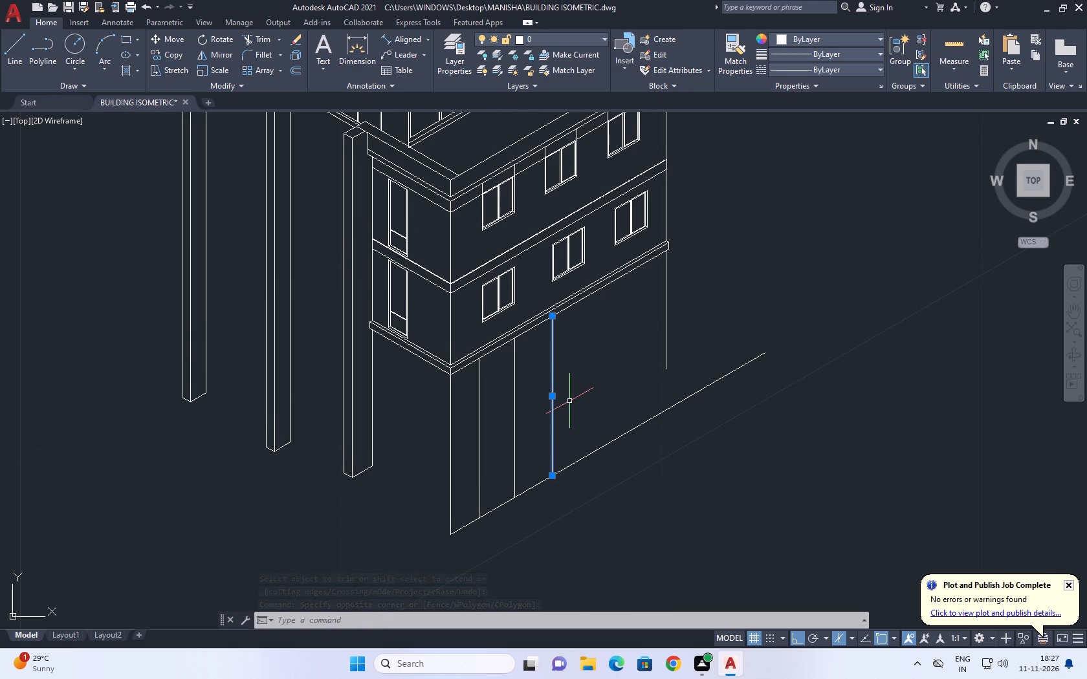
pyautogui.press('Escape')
# Move the vertical under the first window's far edge 0.1 along 210°, towards the front corner.
pyautogui.click(529, 383)
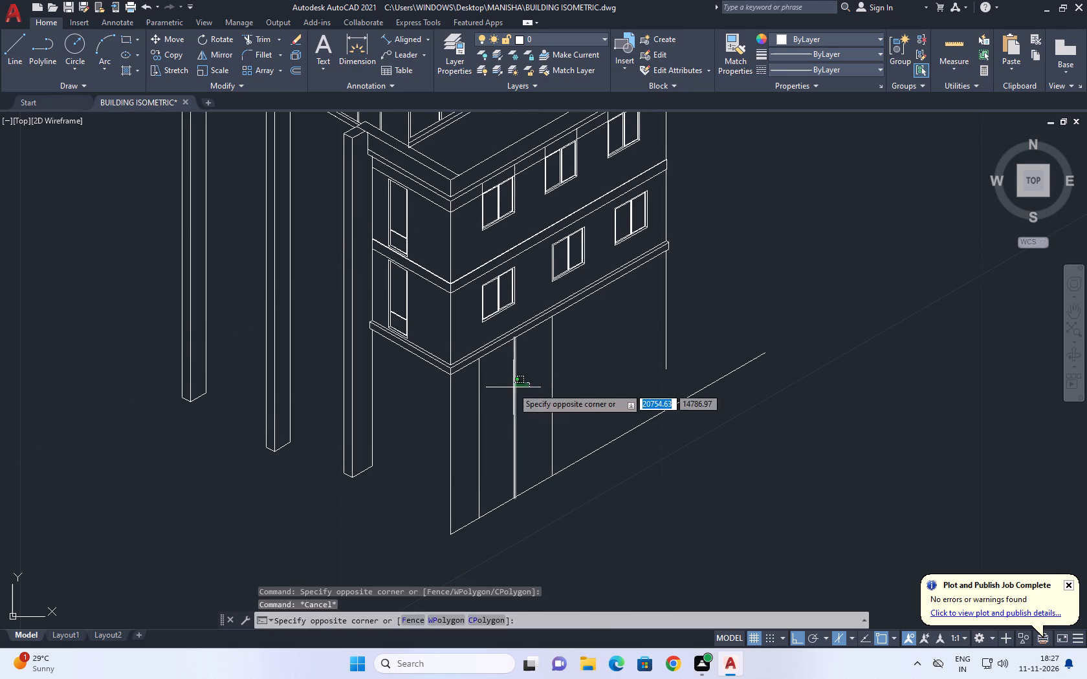
pyautogui.click(501, 393)
pyautogui.scroll(2, 502, 393)
pyautogui.moveTo(511, 405); pyautogui.dragTo(523, 402, button='middle')
pyautogui.write('M')
pyautogui.press('space')
pyautogui.scroll(2, 554, 398)
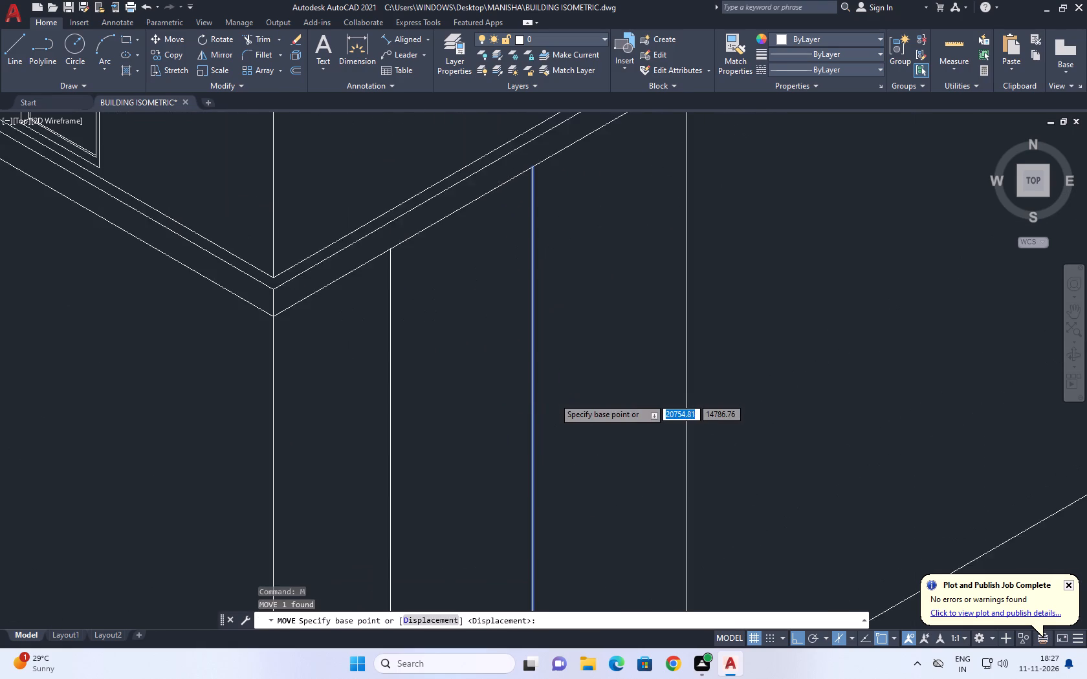
pyautogui.click(614, 340)
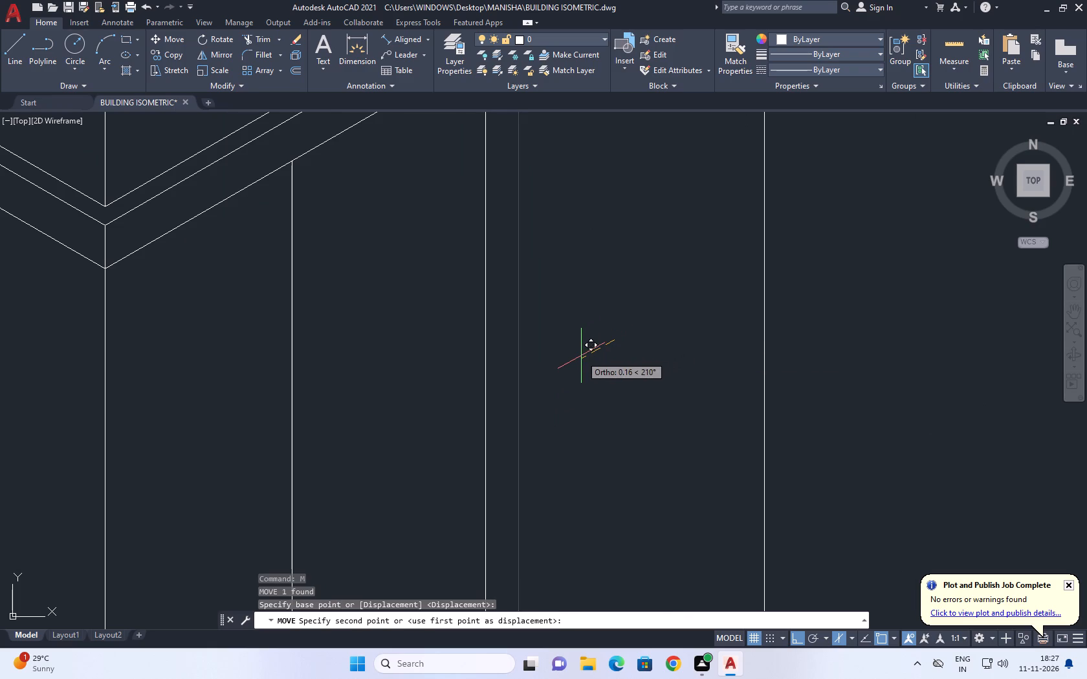
pyautogui.write('0.')
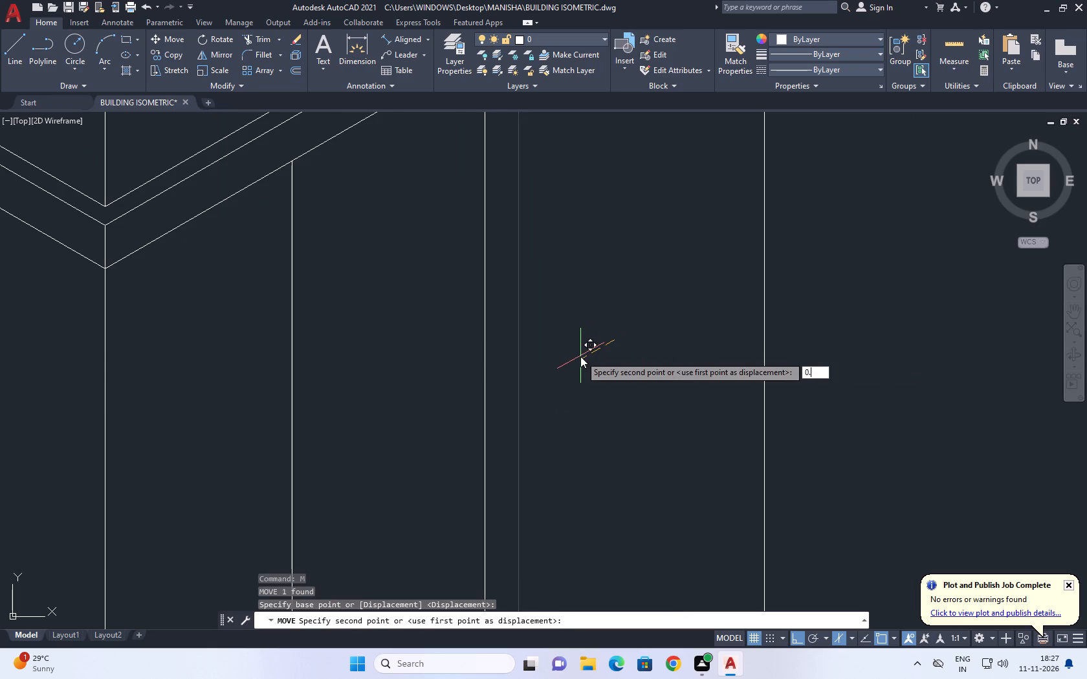
pyautogui.press('1')
pyautogui.press('Return')
# Move the vertical under the middle window's near edge 0.1 along 30°, away from the front corner.
pyautogui.scroll(-2, 593, 360)
pyautogui.click(674, 332)
pyautogui.moveTo(648, 339); pyautogui.dragTo(637, 343)
pyautogui.moveTo(688, 363); pyautogui.dragTo(622, 389, button='middle')
pyautogui.press('m')
pyautogui.press('space')
pyautogui.click(620, 376)
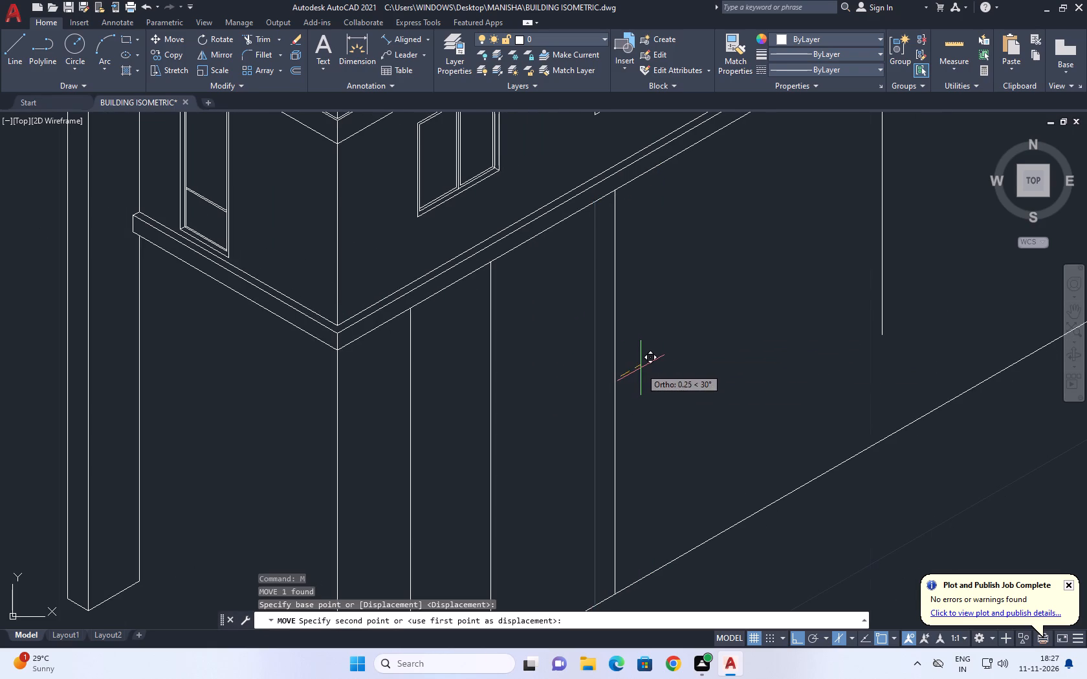
pyautogui.press('0')
pyautogui.write('.1')
pyautogui.press('Return')
pyautogui.scroll(-2, 694, 387)
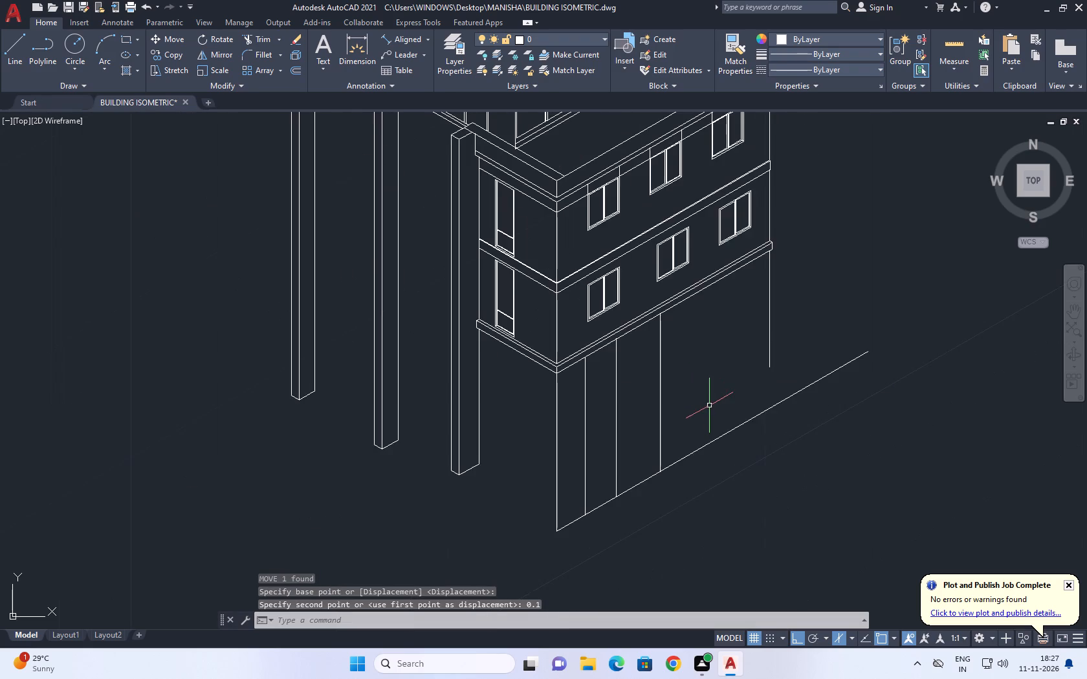
# Draw a vertical line from the lower band's bottom edge, aligned with the middle window's far edge, down past the ground line.
pyautogui.moveTo(709, 409); pyautogui.dragTo(679, 449, button='middle')
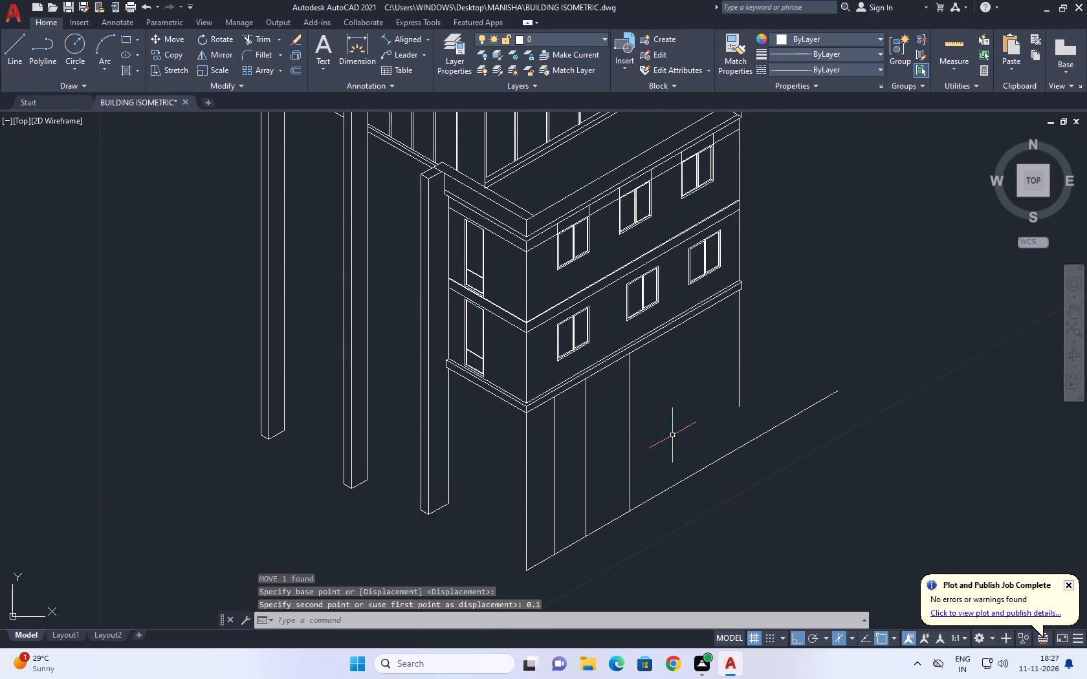
pyautogui.scroll(1, 671, 432)
pyautogui.press('l')
pyautogui.press('space')
pyautogui.scroll(1, 653, 259)
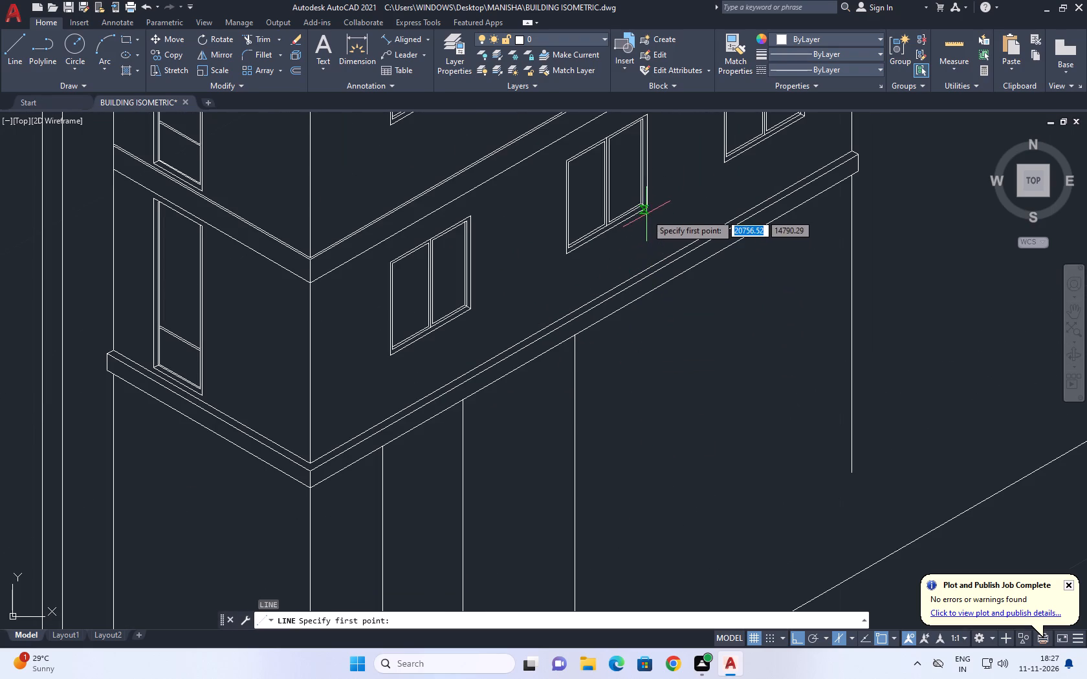
pyautogui.click(646, 292)
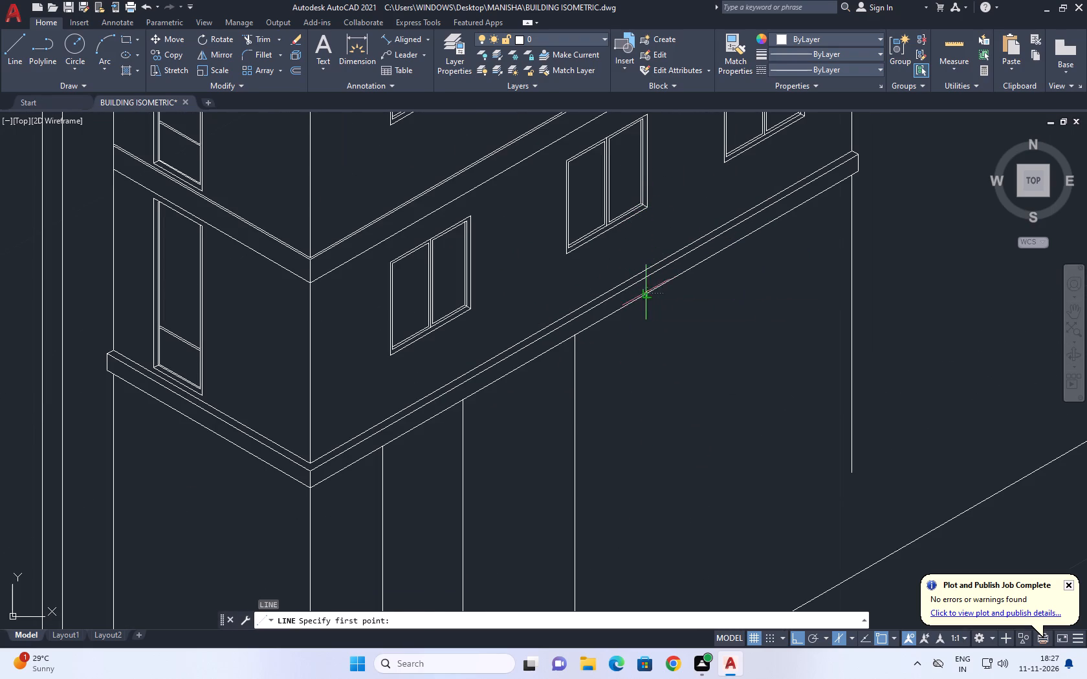
pyautogui.moveTo(655, 422); pyautogui.dragTo(653, 213, button='middle')
pyautogui.scroll(-1, 653, 286)
pyautogui.click(653, 439)
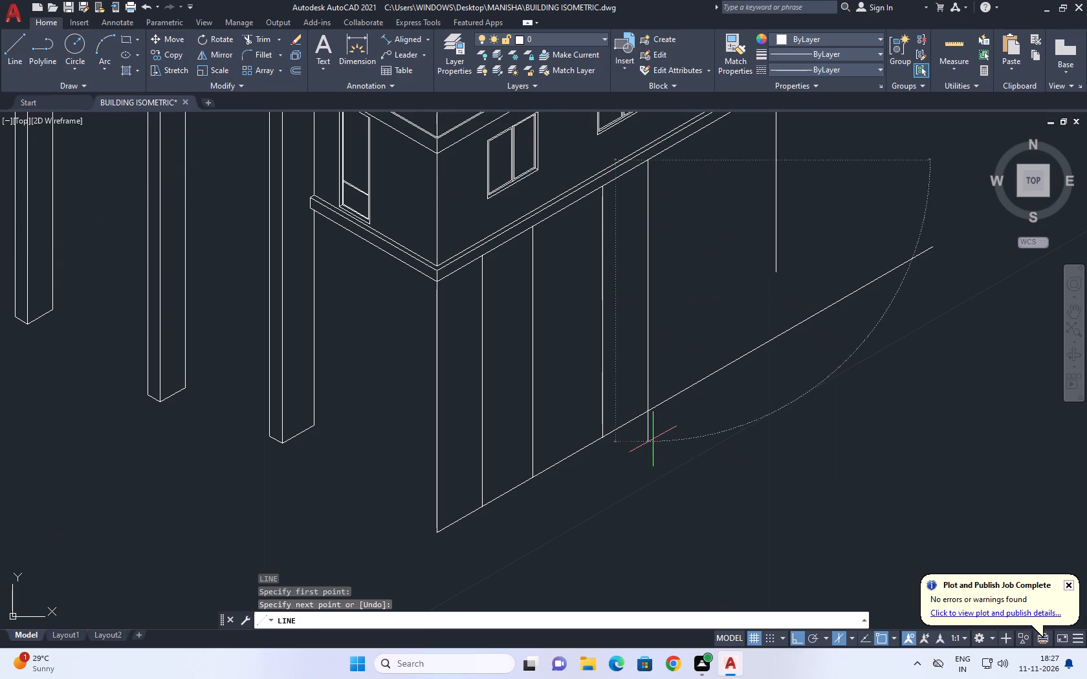
pyautogui.press('space')
# Draw a vertical line about 5.23 long from the lower band's bottom edge, aligned with the third window's near edge, past the ground line.
pyautogui.moveTo(663, 293); pyautogui.dragTo(671, 390, button='middle')
pyautogui.press('space')
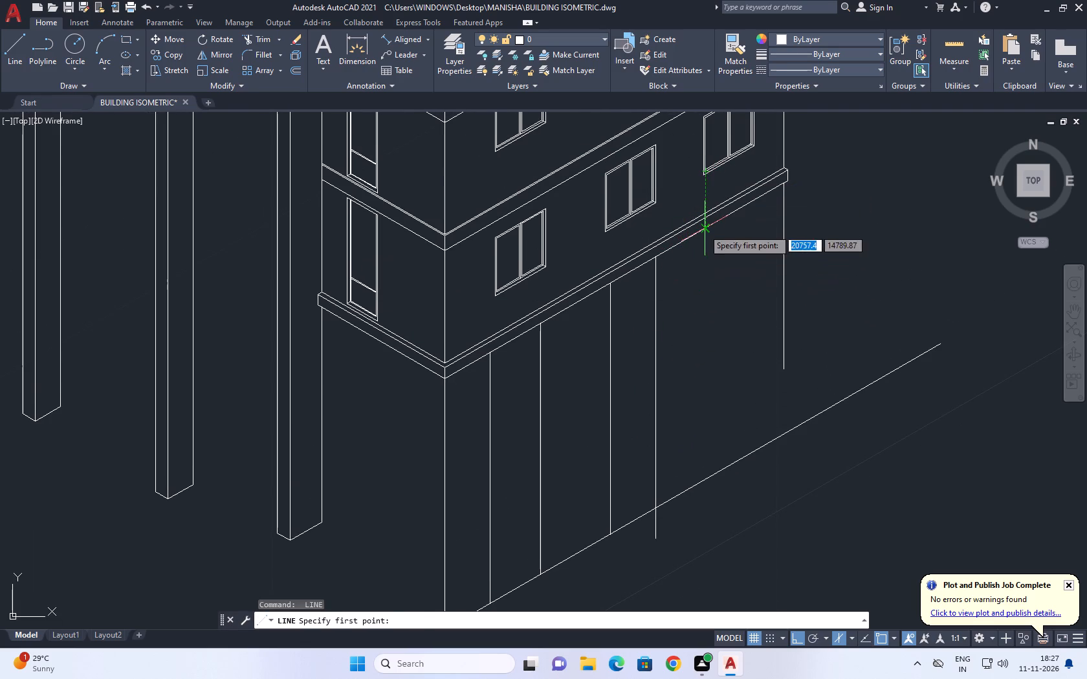
pyautogui.click(704, 230)
pyautogui.moveTo(706, 448); pyautogui.dragTo(676, 332, button='middle')
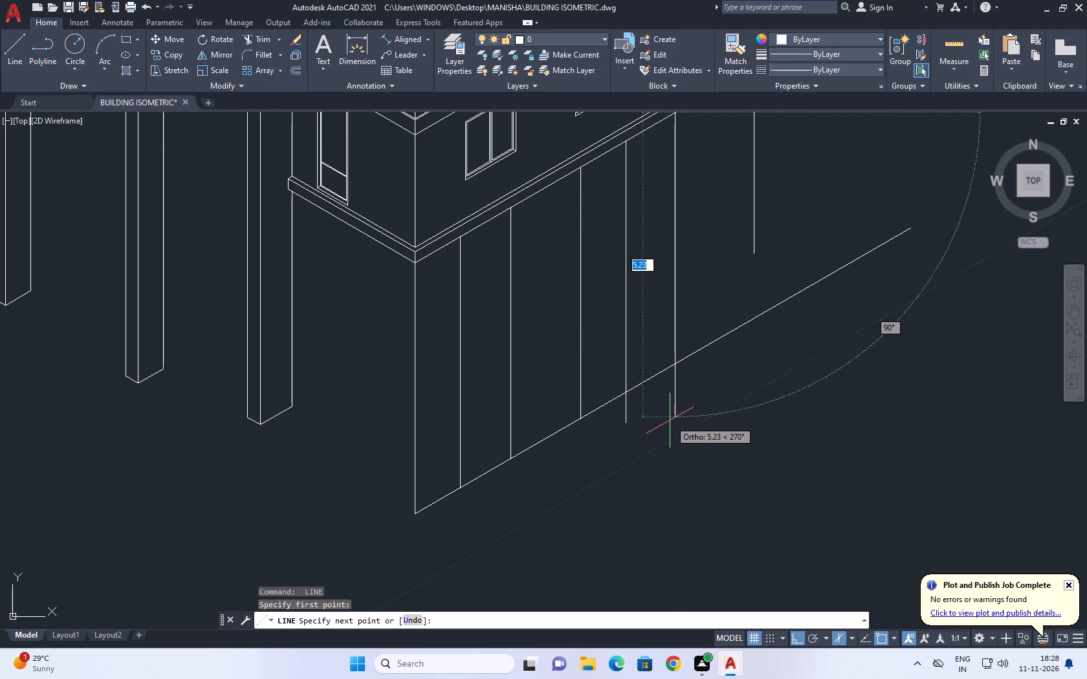
pyautogui.click(670, 420)
pyautogui.press('Escape')
# Trim the overshooting ends of the two newest verticals below the ground line.
pyautogui.moveTo(561, 266); pyautogui.dragTo(593, 336, button='middle')
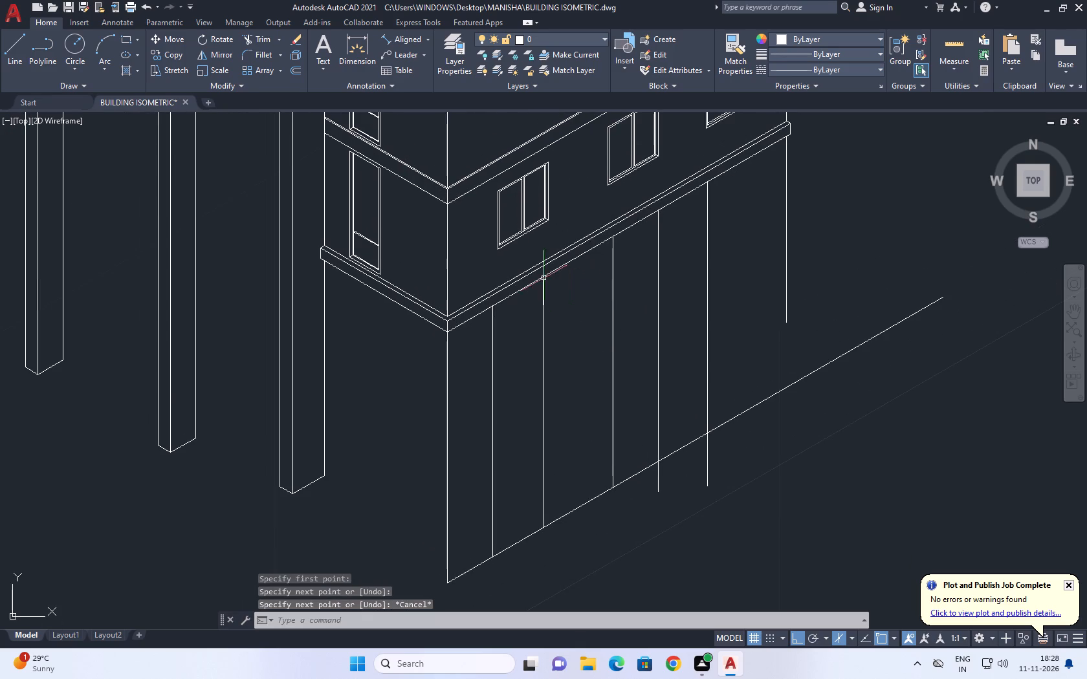
pyautogui.moveTo(558, 367); pyautogui.dragTo(615, 369, button='middle')
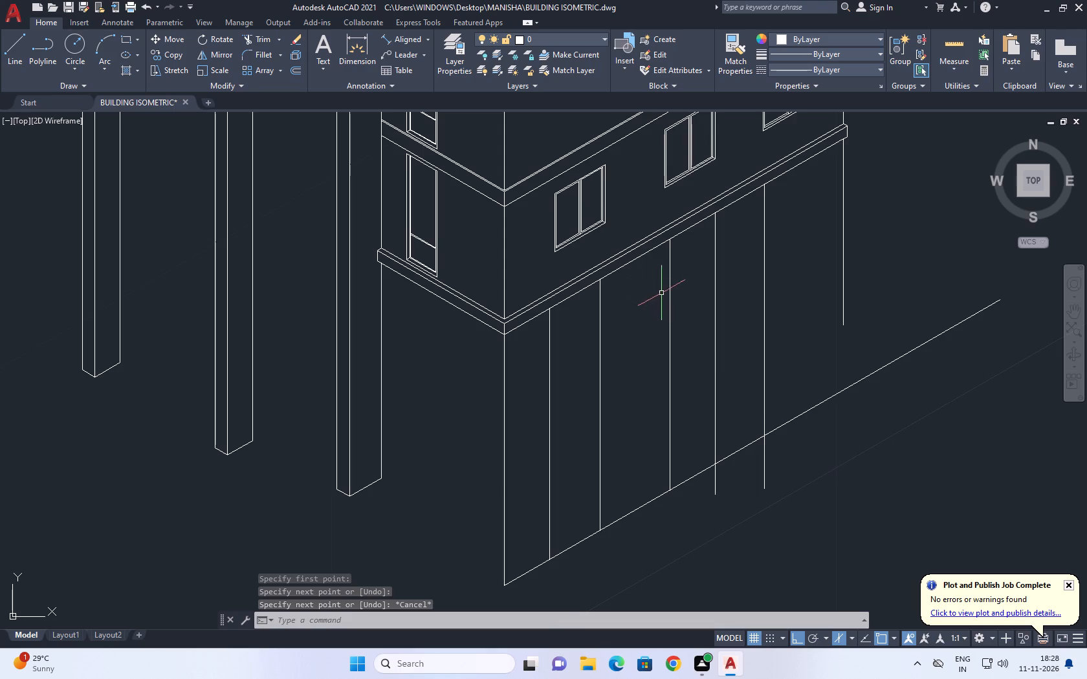
pyautogui.moveTo(741, 409); pyautogui.dragTo(710, 367, button='middle')
pyautogui.press('t')
pyautogui.press('r')
pyautogui.press('space')
pyautogui.click(761, 403)
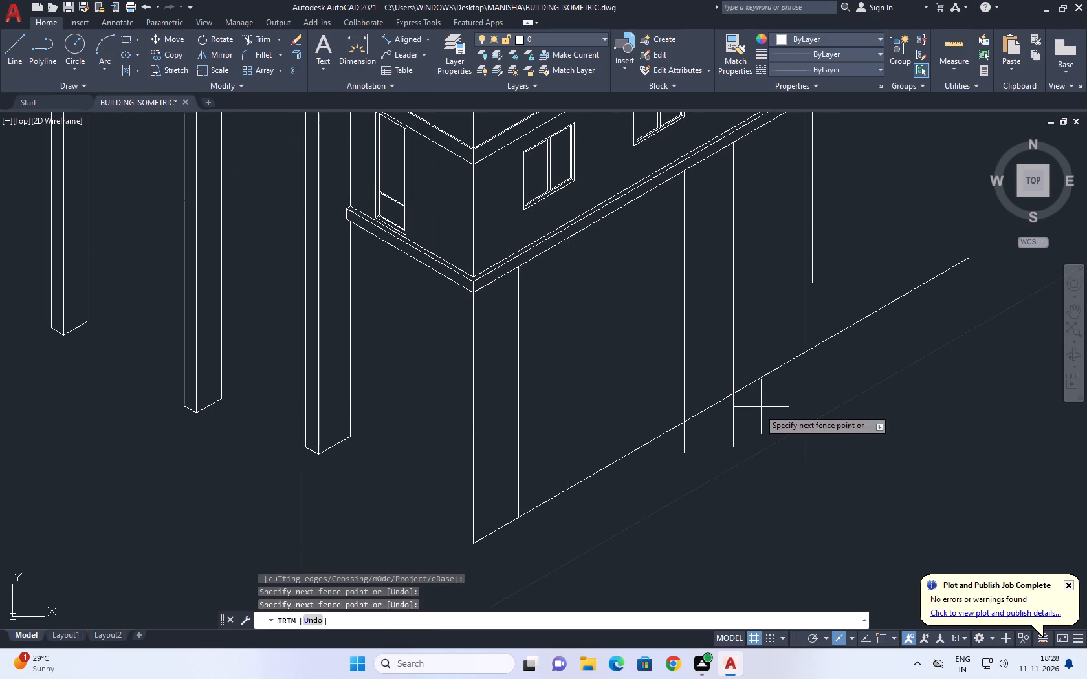
pyautogui.click(664, 447)
pyautogui.scroll(-1, 836, 351)
pyautogui.press('Escape')
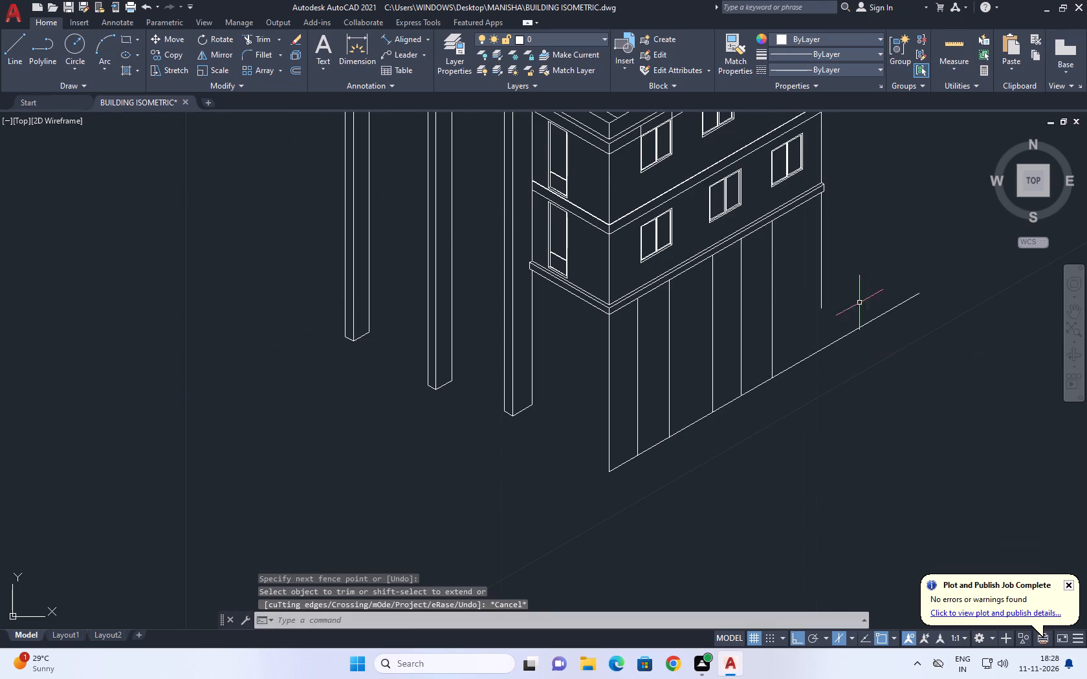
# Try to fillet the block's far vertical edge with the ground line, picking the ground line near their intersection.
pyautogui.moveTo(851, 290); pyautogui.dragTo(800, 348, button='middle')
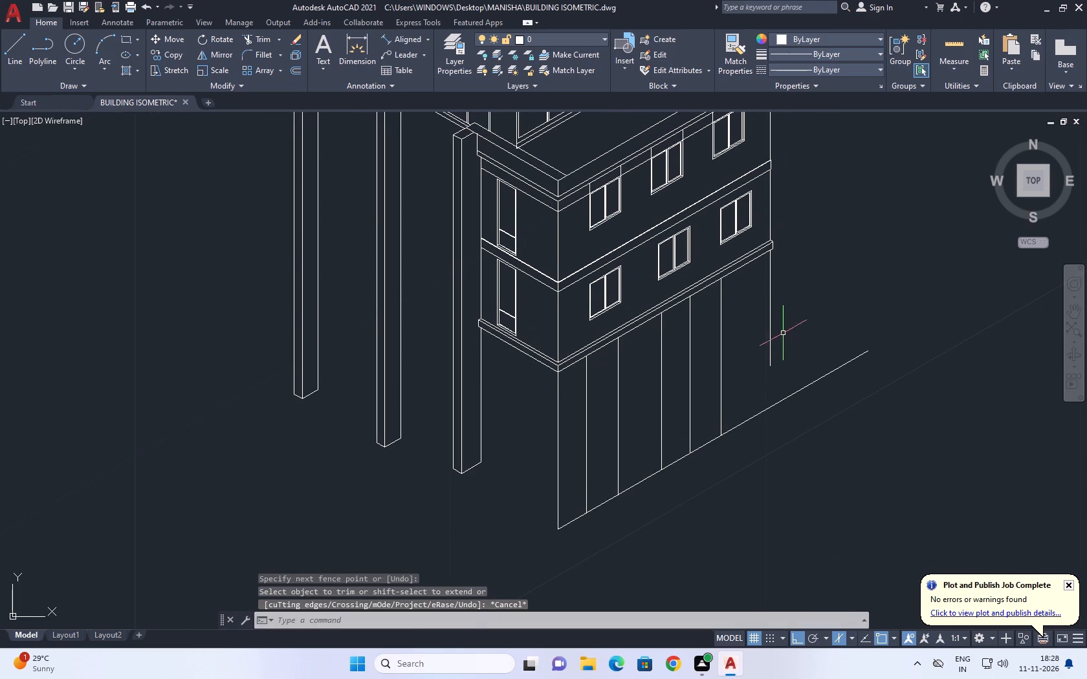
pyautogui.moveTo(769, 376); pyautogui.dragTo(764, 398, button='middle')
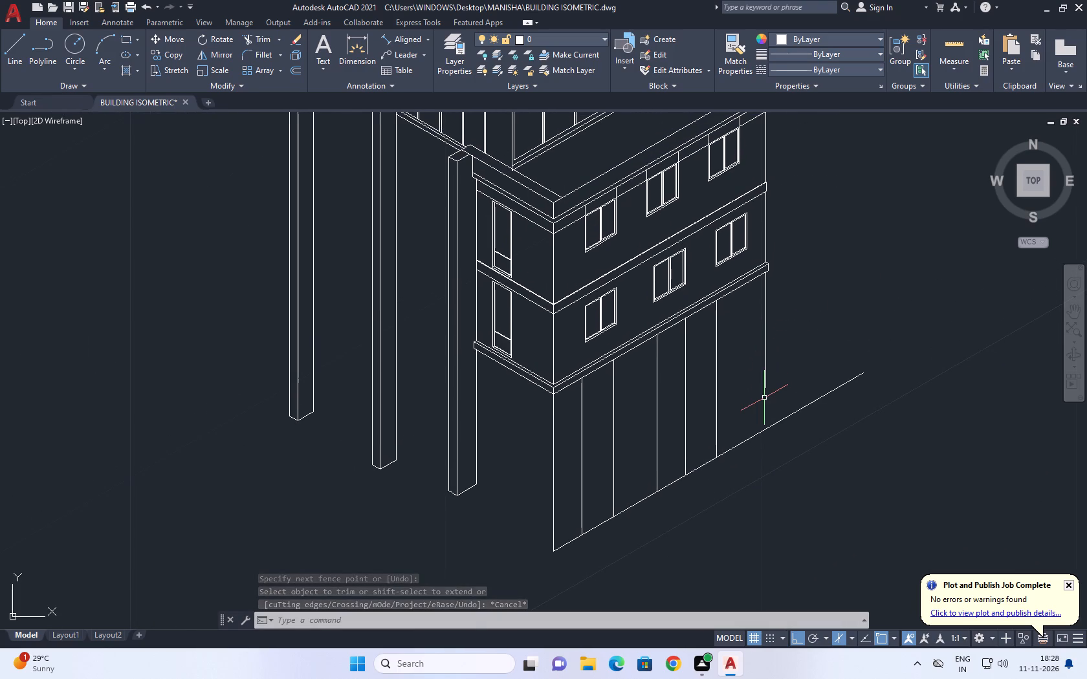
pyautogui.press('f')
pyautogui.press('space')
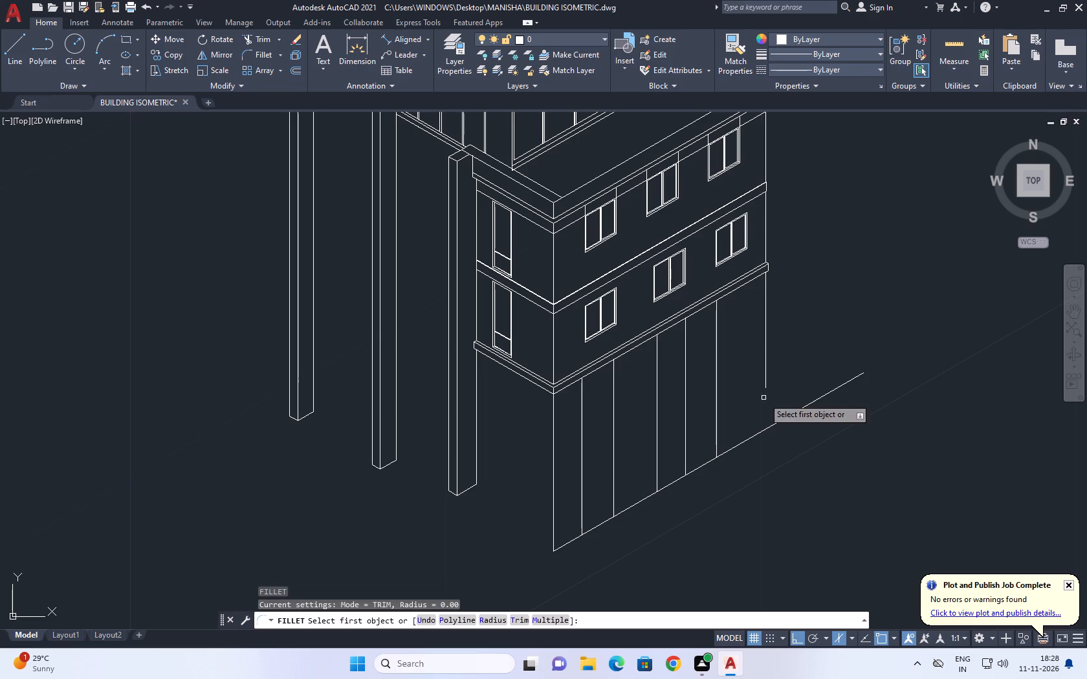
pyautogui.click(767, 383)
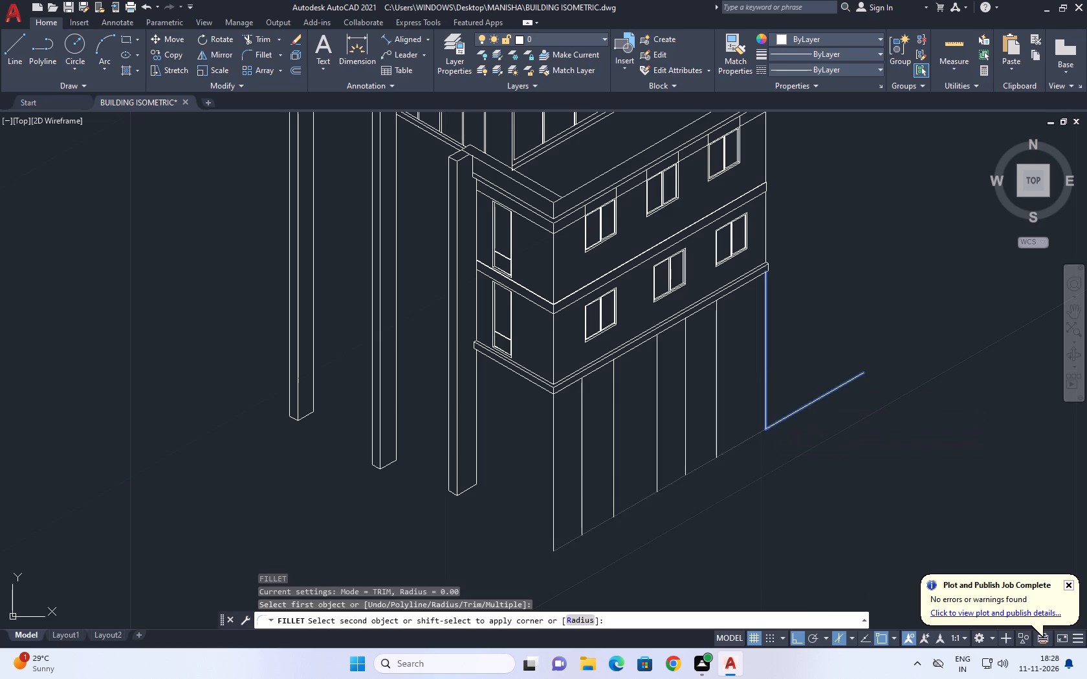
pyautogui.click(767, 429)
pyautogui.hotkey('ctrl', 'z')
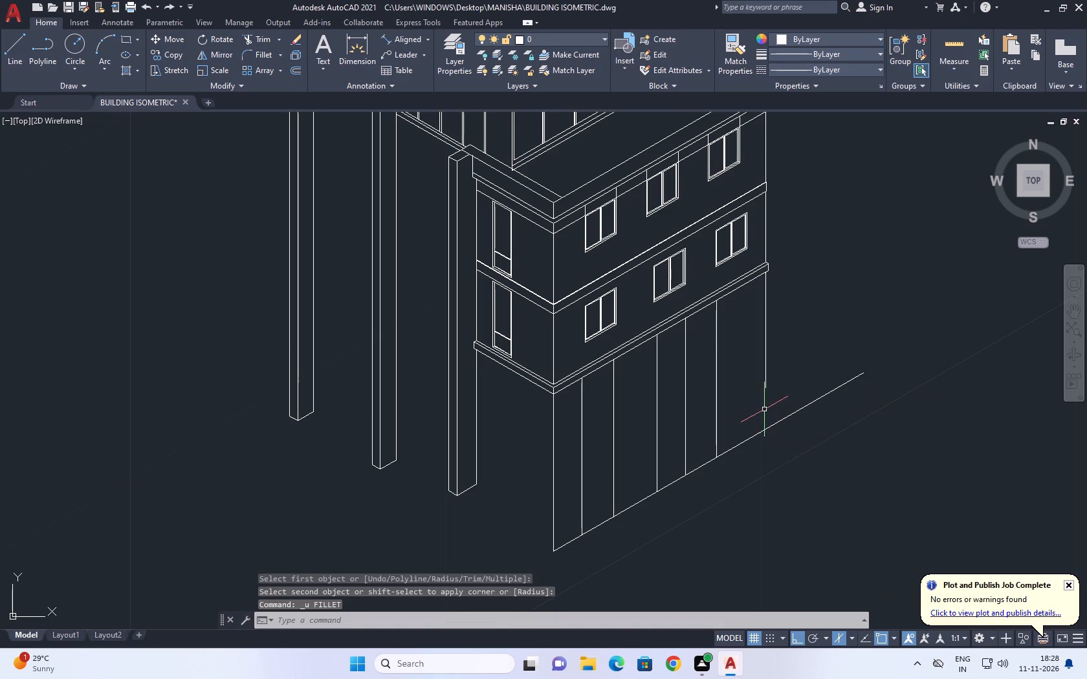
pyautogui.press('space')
# Fillet the block's far vertical edge and the ground line into a sharp corner, keeping the ground line's part beneath the block.
pyautogui.moveTo(842, 262); pyautogui.dragTo(685, 373, button='middle')
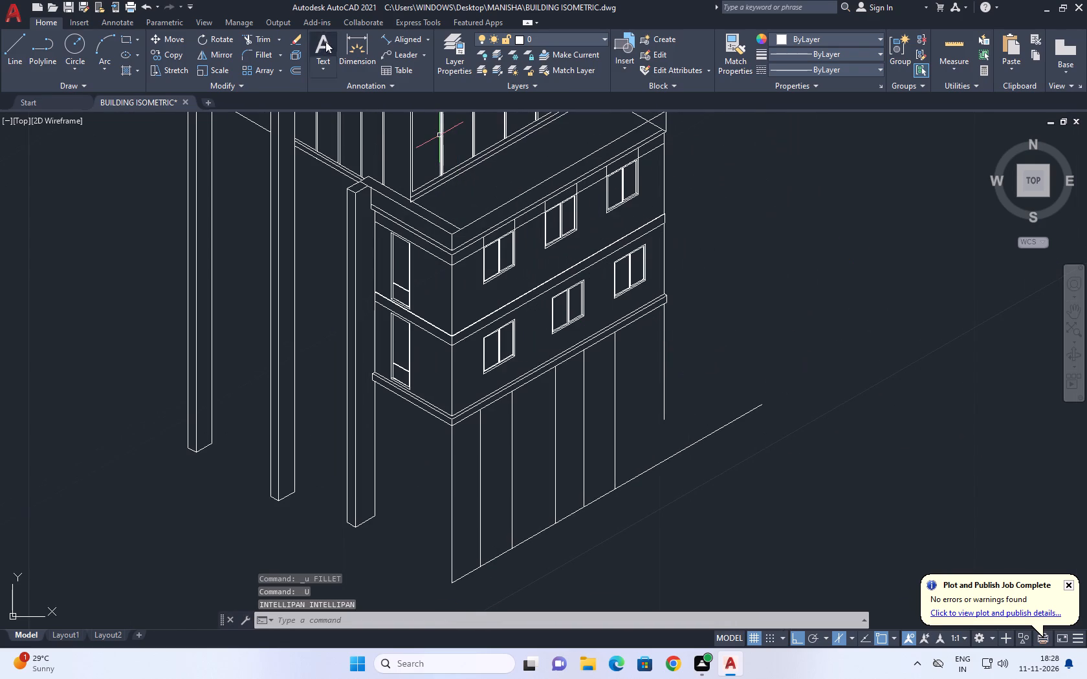
pyautogui.click(261, 39)
pyautogui.click(261, 54)
pyautogui.moveTo(738, 373); pyautogui.dragTo(714, 373, button='middle')
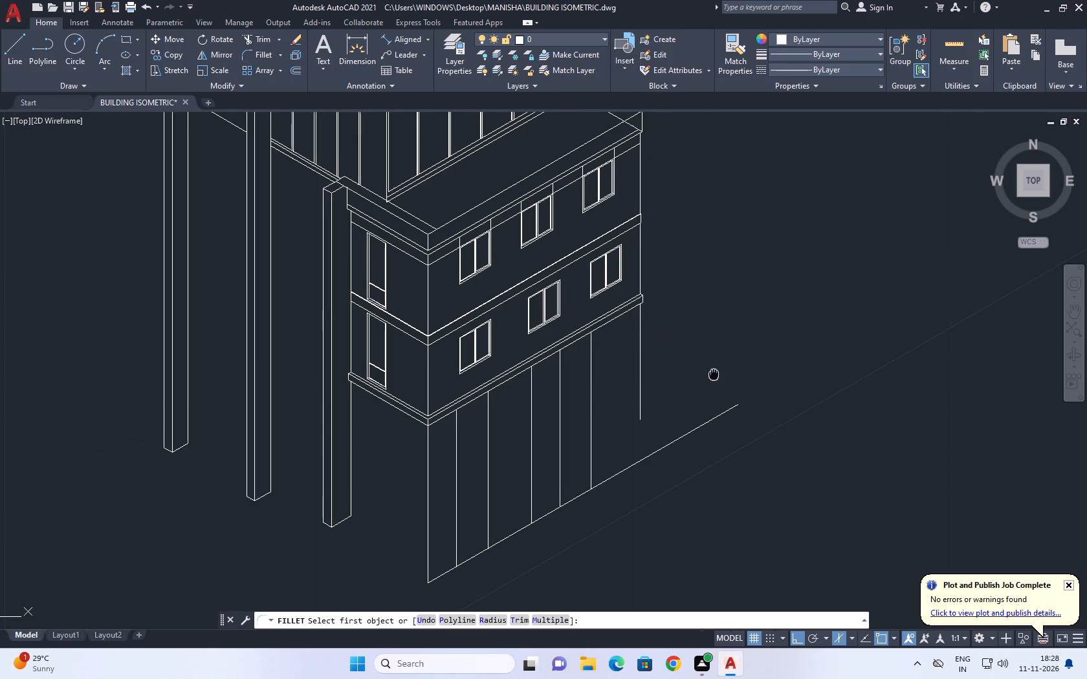
pyautogui.moveTo(714, 373); pyautogui.dragTo(713, 373, button='middle')
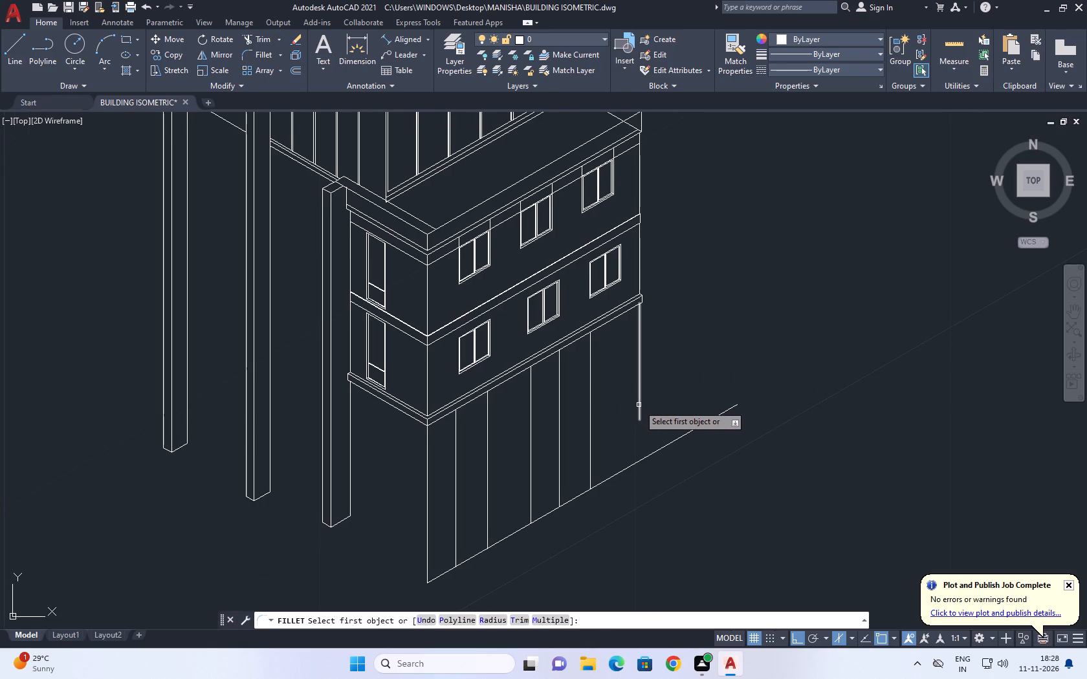
pyautogui.click(639, 405)
pyautogui.click(567, 502)
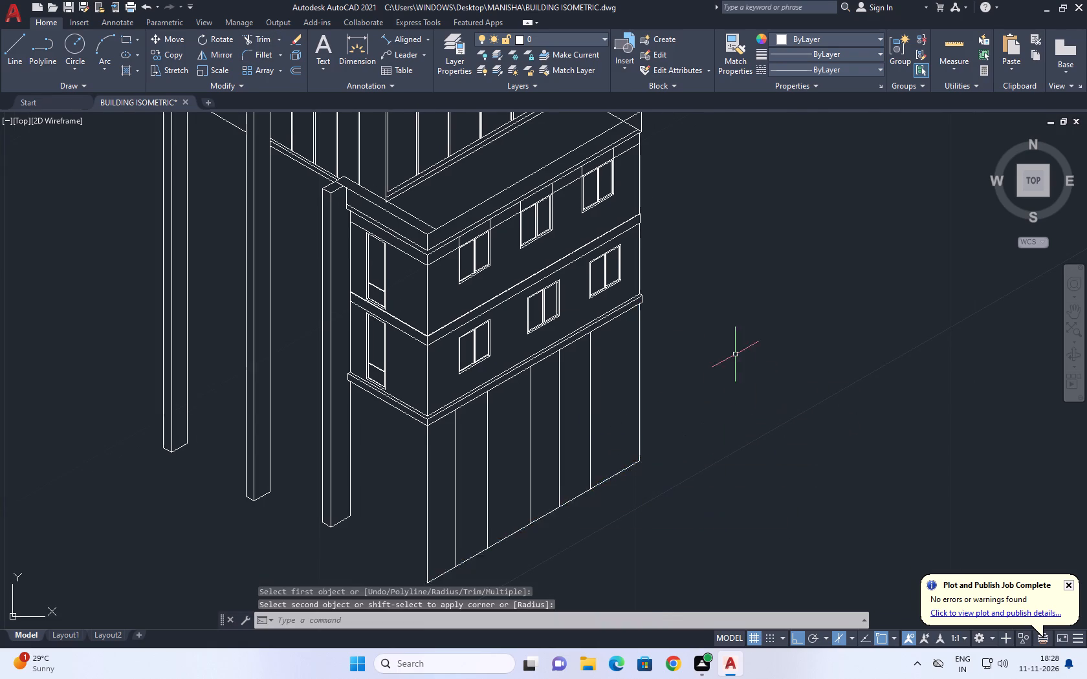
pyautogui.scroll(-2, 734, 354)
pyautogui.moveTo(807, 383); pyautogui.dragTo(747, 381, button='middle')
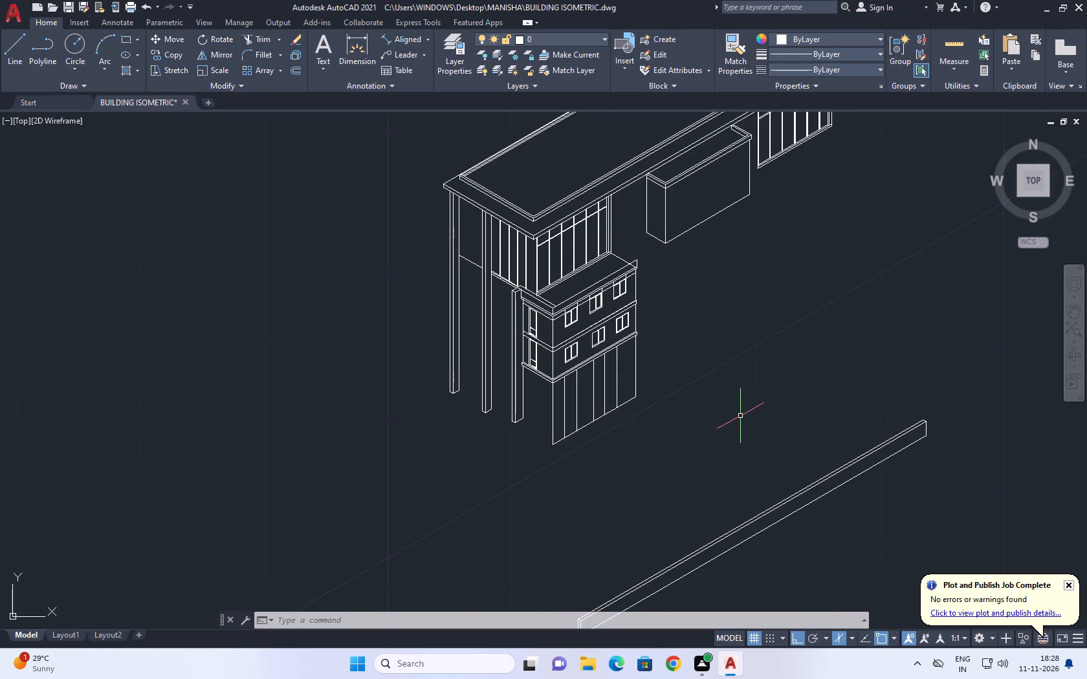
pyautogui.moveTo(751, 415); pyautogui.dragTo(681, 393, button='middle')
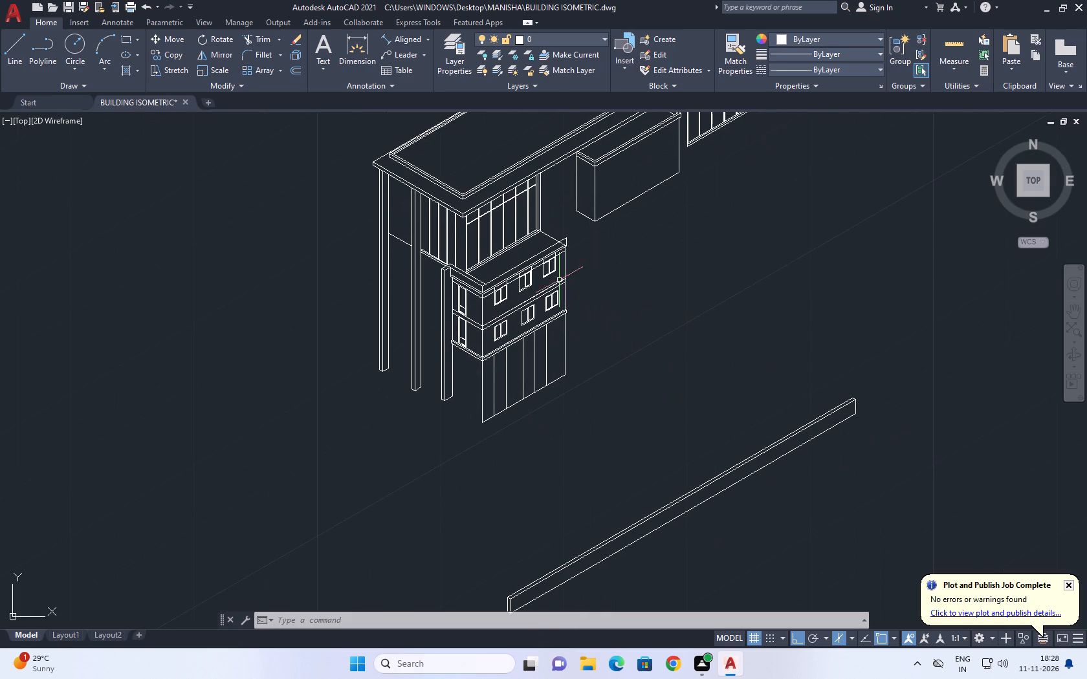
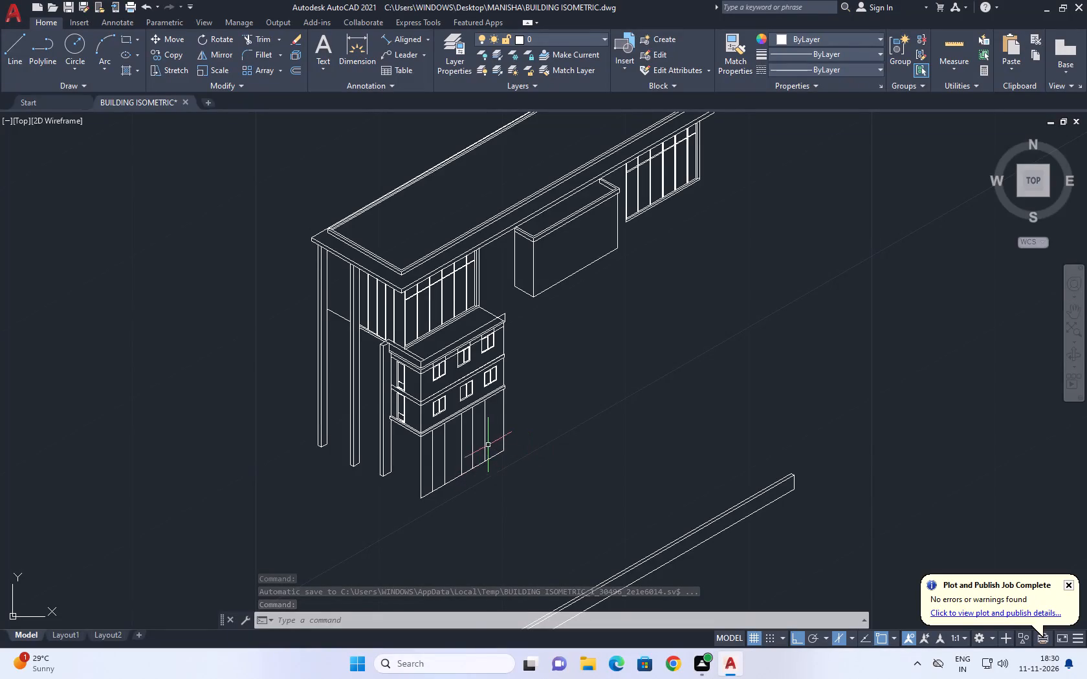
# Copy the ground storey's far vertical edge 0.25 inward along the long facade.
pyautogui.scroll(1, 464, 415)
pyautogui.moveTo(519, 451); pyautogui.dragTo(653, 420, button='middle')
pyautogui.scroll(3, 654, 412)
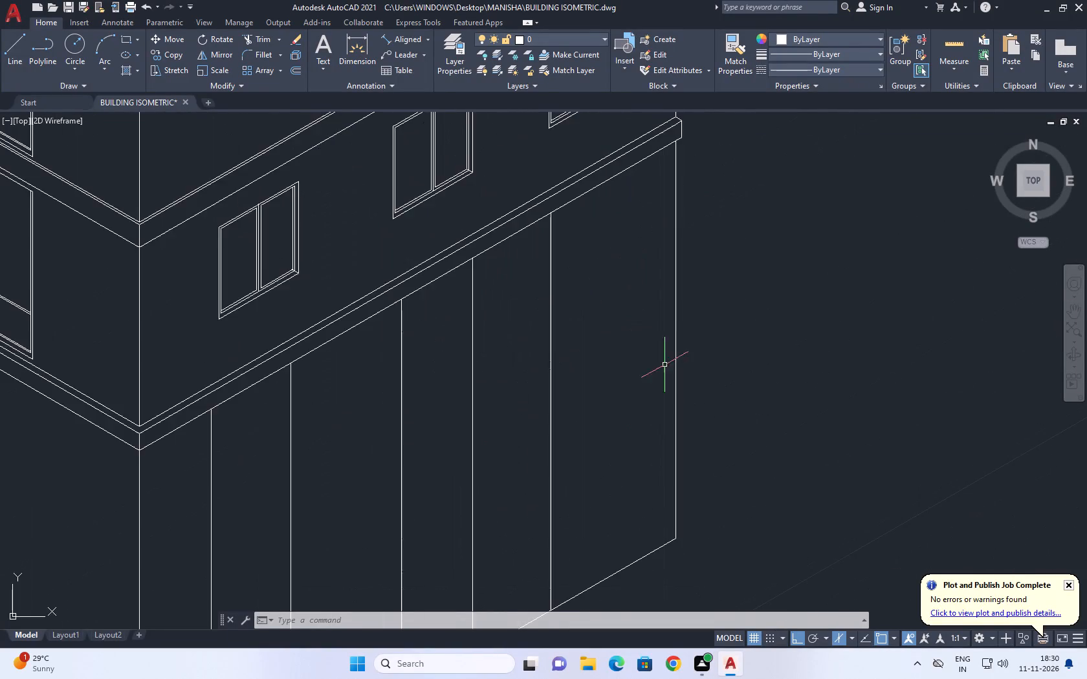
pyautogui.moveTo(675, 332); pyautogui.dragTo(658, 433, button='middle')
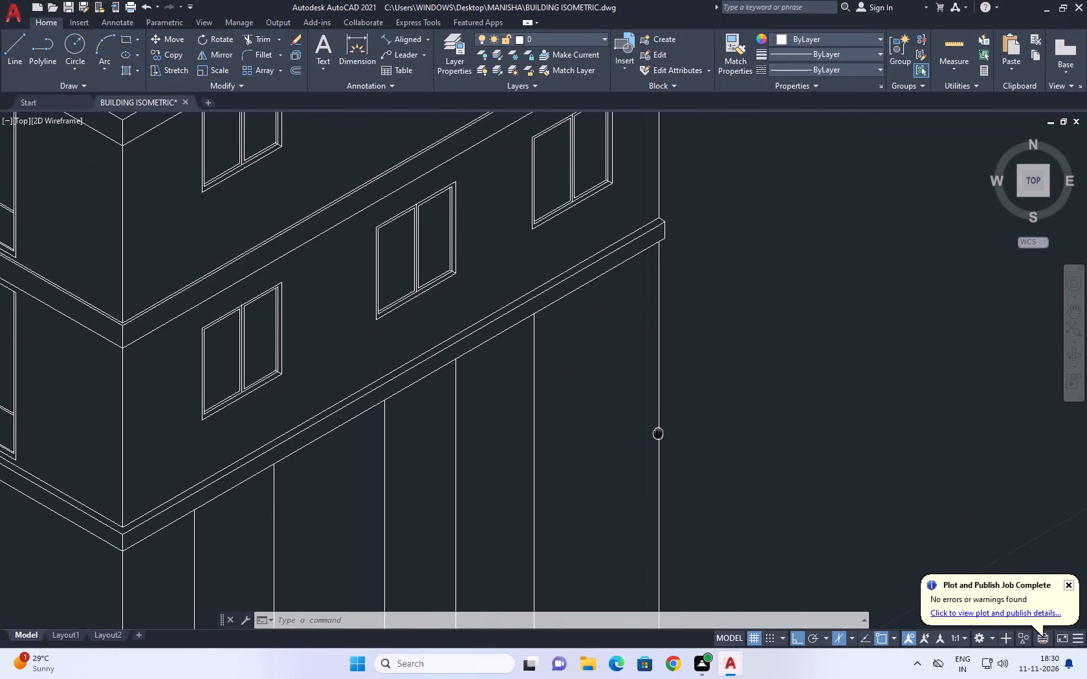
pyautogui.moveTo(658, 433); pyautogui.dragTo(657, 433, button='middle')
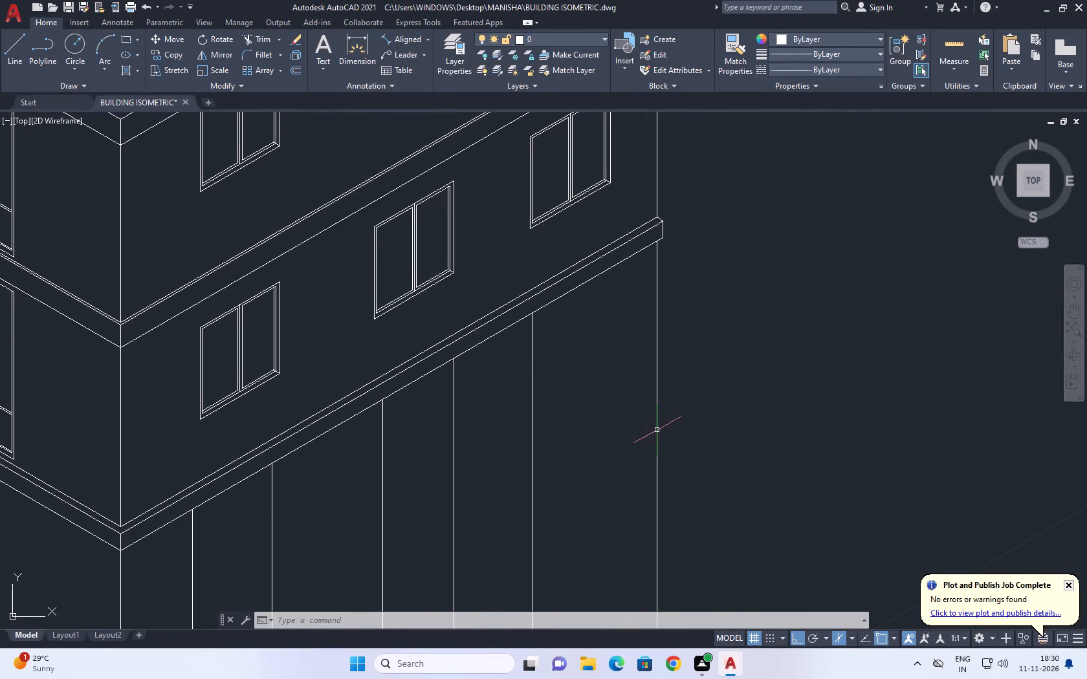
pyautogui.click(672, 383)
pyautogui.moveTo(635, 387); pyautogui.dragTo(609, 393)
pyautogui.moveTo(653, 433); pyautogui.dragTo(681, 495, button='middle')
pyautogui.write('CO')
pyautogui.press('space')
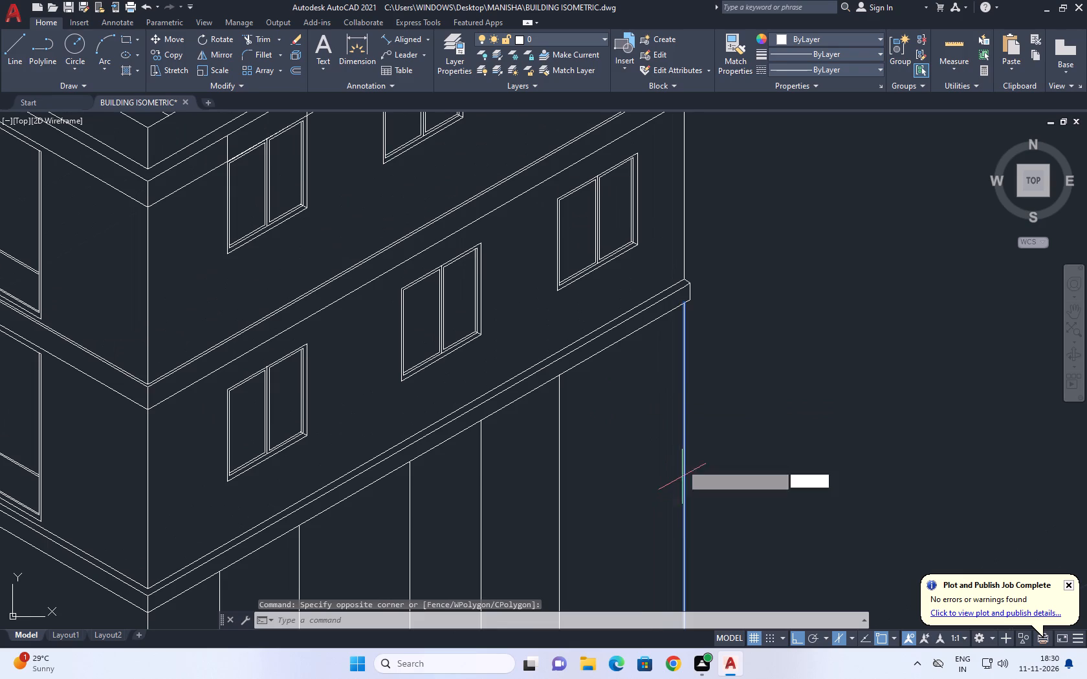
pyautogui.click(717, 410)
pyautogui.write('0.25')
pyautogui.press('Return')
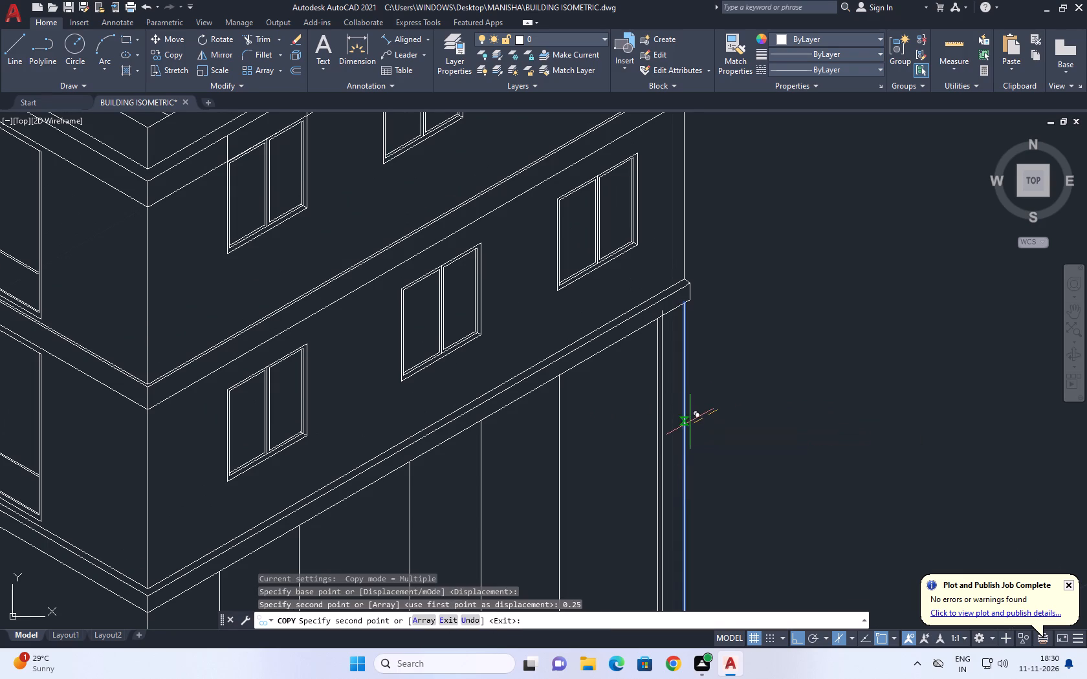
pyautogui.press('space')
# Copy the new vertical line 0.13 back into the wall's depth along the 150° left isoplane axis.
pyautogui.click(664, 394)
pyautogui.click(653, 394)
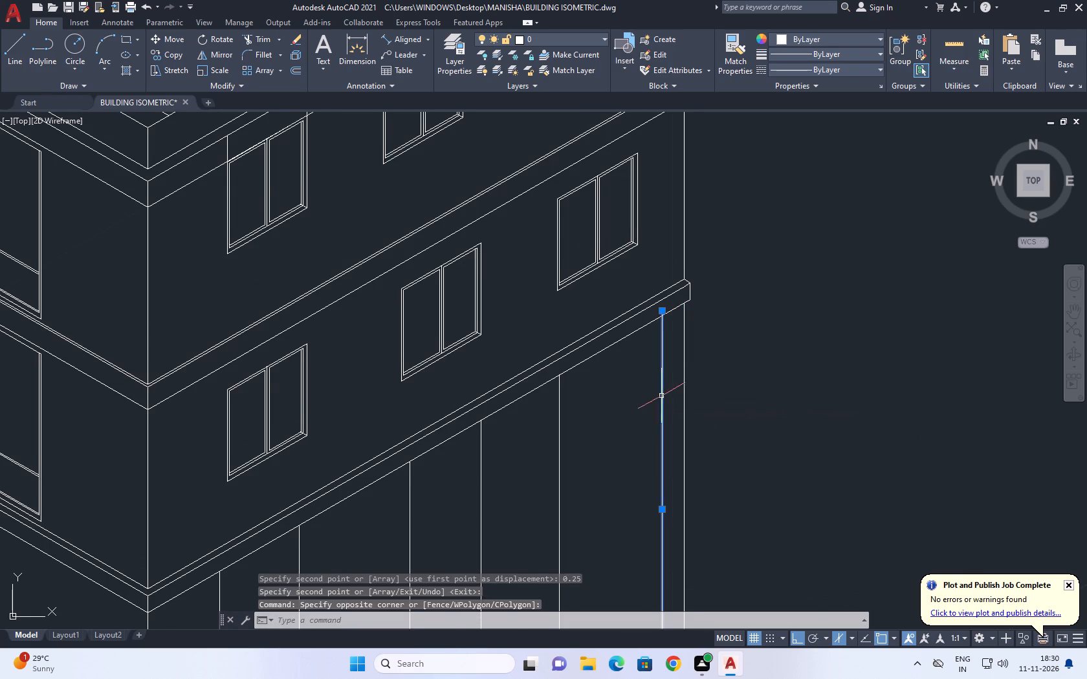
pyautogui.middleClick(662, 396)
pyautogui.write('CO')
pyautogui.press('space')
pyautogui.click(666, 400)
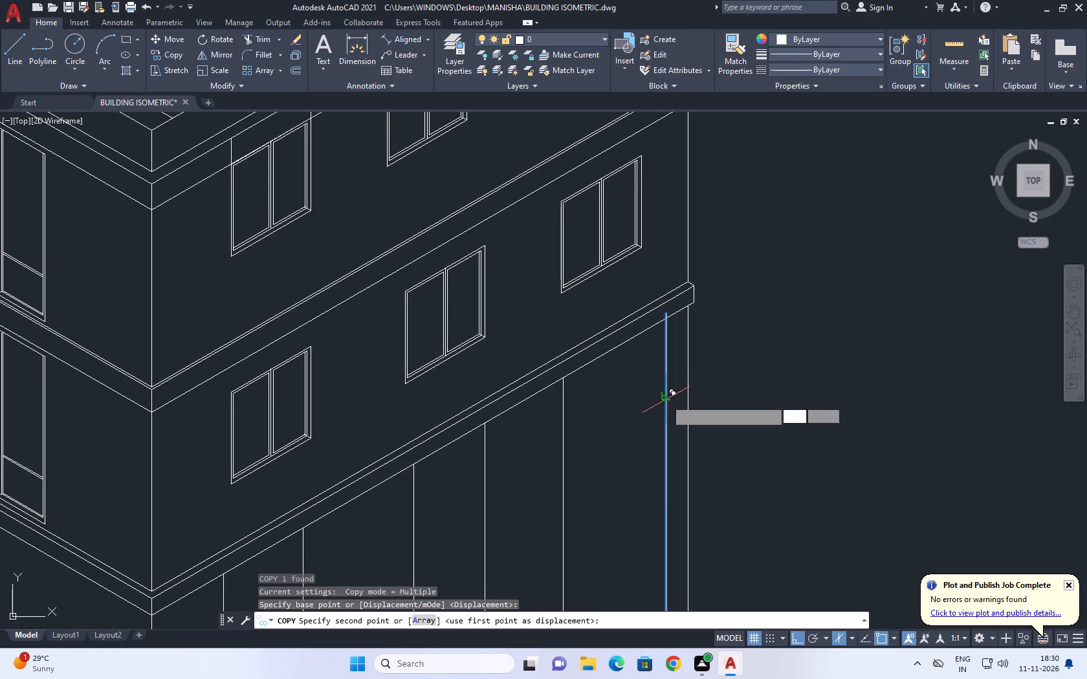
pyautogui.press('F5')
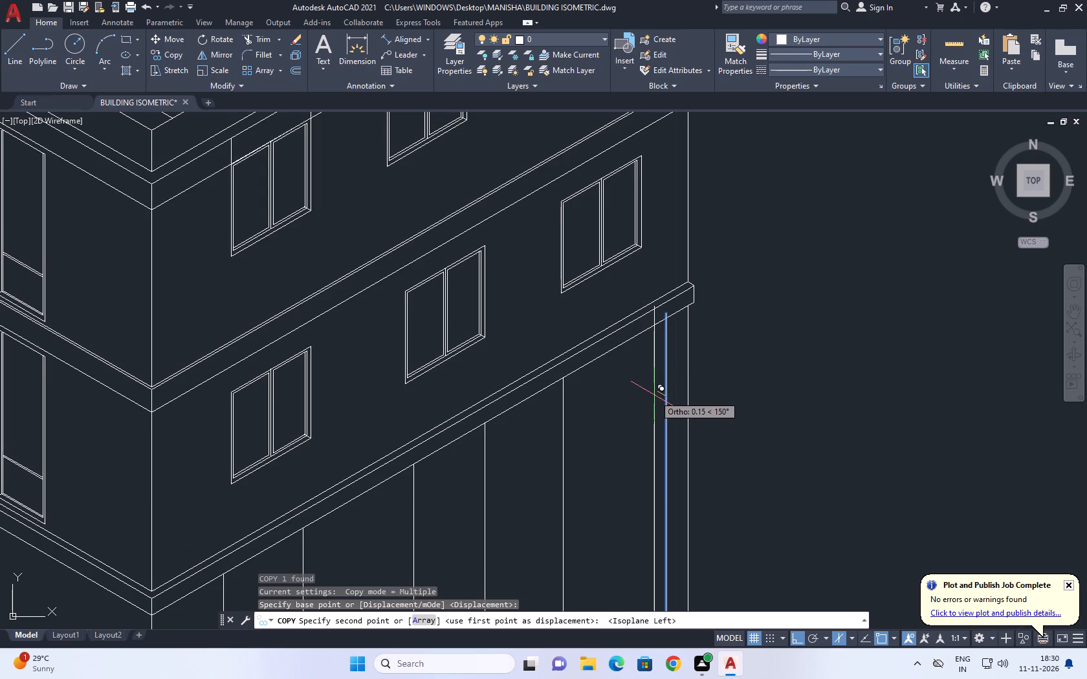
pyautogui.write('0.13')
pyautogui.press('Return')
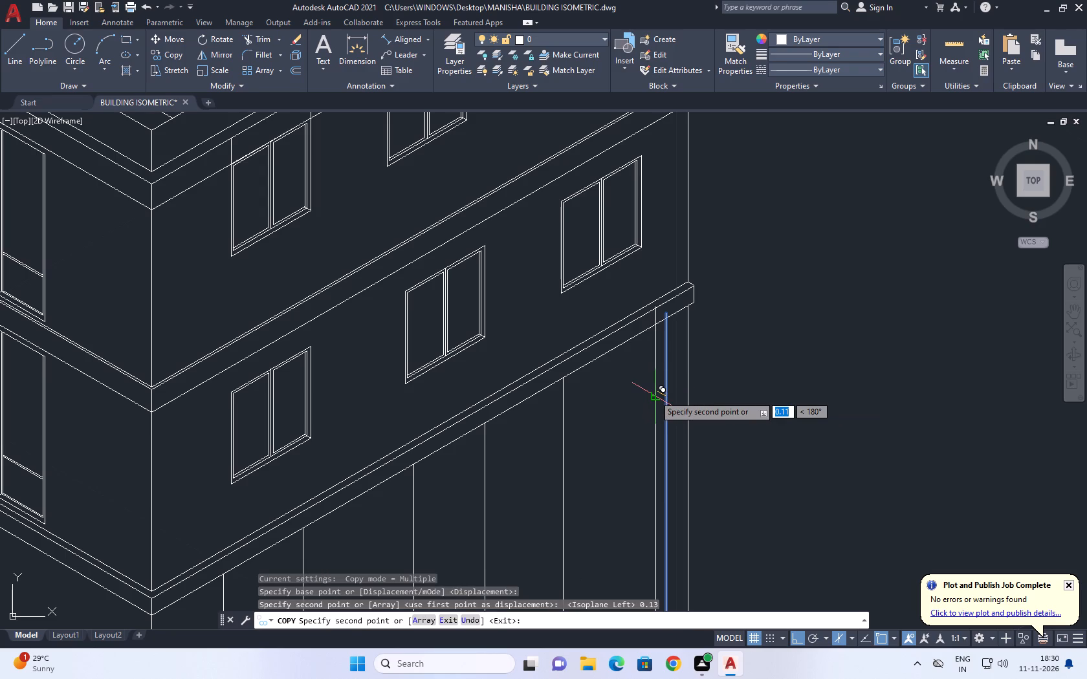
pyautogui.press('Escape')
# Trim the upper ends of both copied verticals where they overlap the lower band, back to its bottom edge.
pyautogui.moveTo(674, 405); pyautogui.dragTo(679, 469, button='middle')
pyautogui.press('t')
pyautogui.write('R')
pyautogui.press('space')
pyautogui.scroll(1, 648, 372)
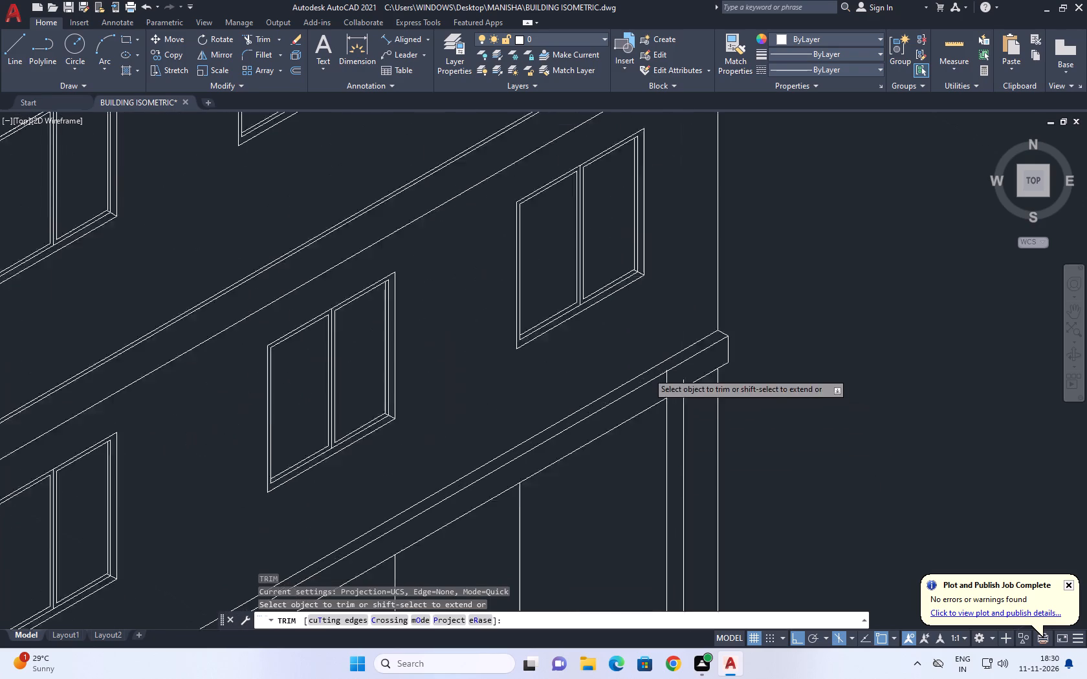
pyautogui.scroll(3, 648, 372)
pyautogui.click(784, 406)
pyautogui.moveTo(697, 424); pyautogui.dragTo(675, 435)
pyautogui.scroll(2, 699, 364)
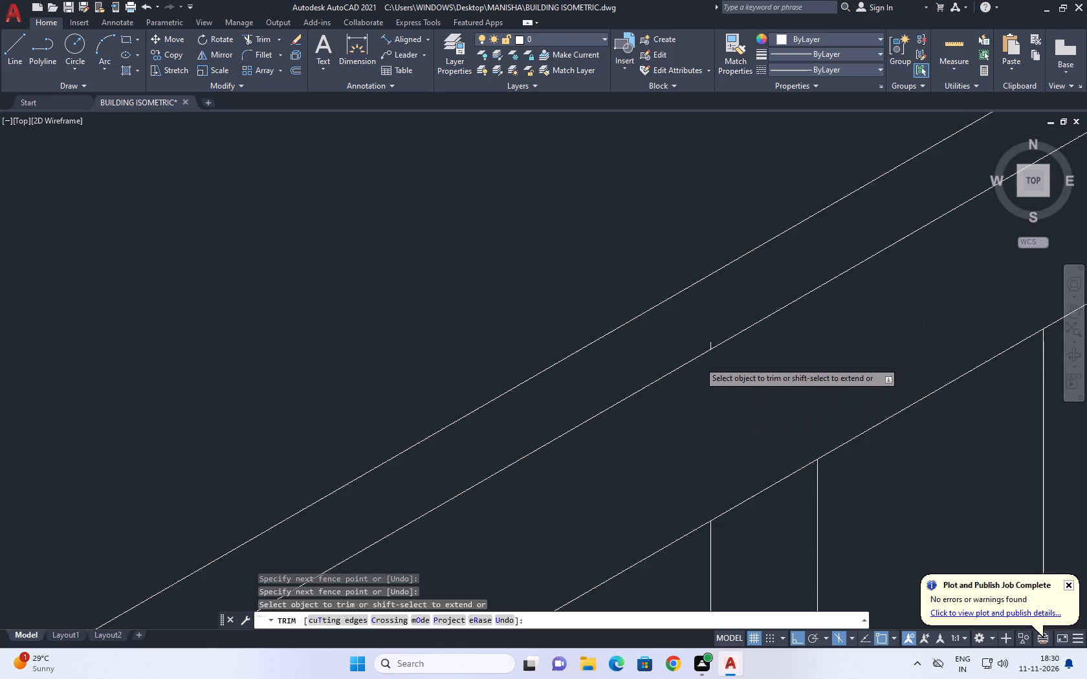
pyautogui.scroll(1, 699, 361)
pyautogui.click(740, 307)
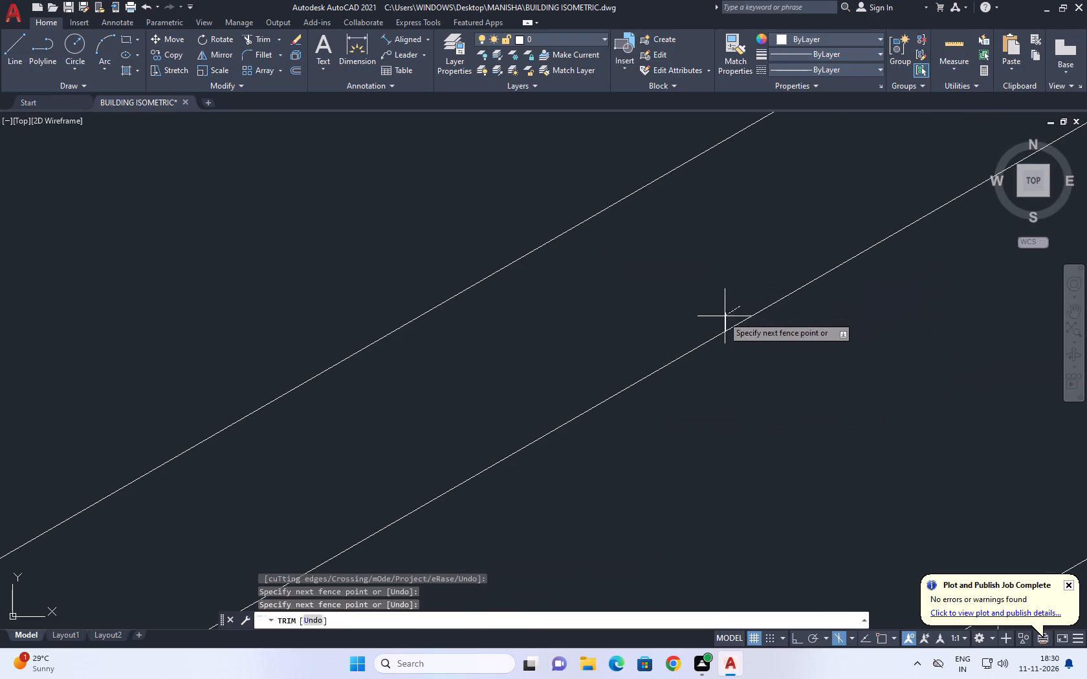
pyautogui.moveTo(698, 323); pyautogui.dragTo(686, 325)
pyautogui.scroll(1, 728, 305)
pyautogui.click(736, 323)
pyautogui.moveTo(679, 338); pyautogui.dragTo(658, 338)
pyautogui.scroll(-4, 617, 298)
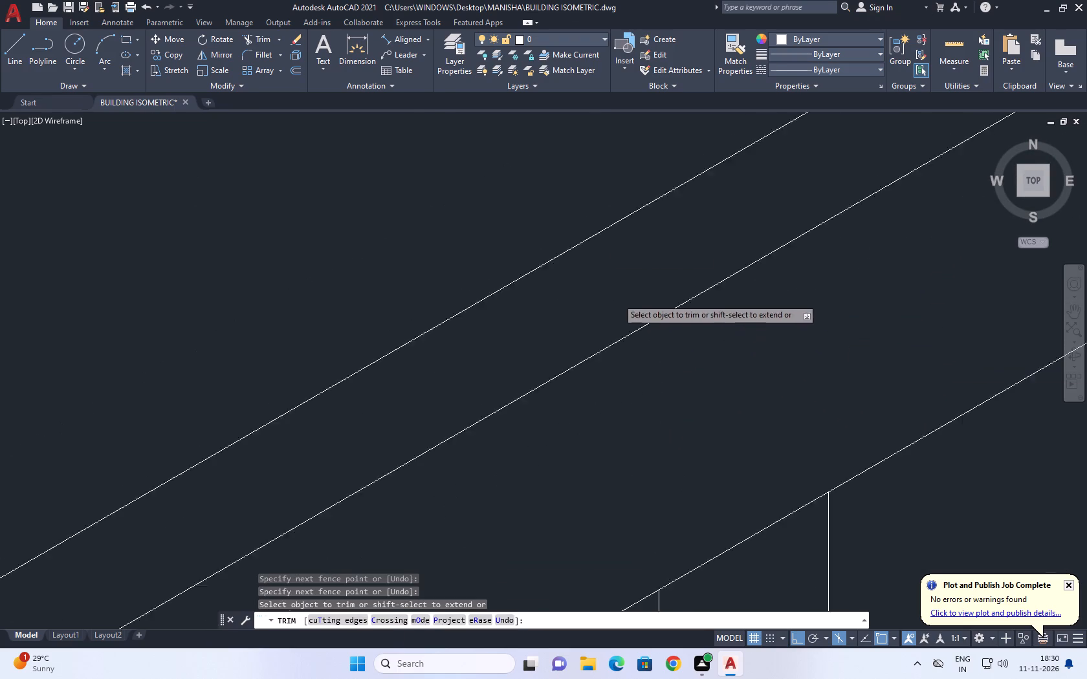
pyautogui.scroll(-1, 617, 298)
pyautogui.scroll(-1, 674, 327)
pyautogui.scroll(-2, 749, 321)
pyautogui.moveTo(848, 318); pyautogui.dragTo(745, 188, button='middle')
pyautogui.press('space')
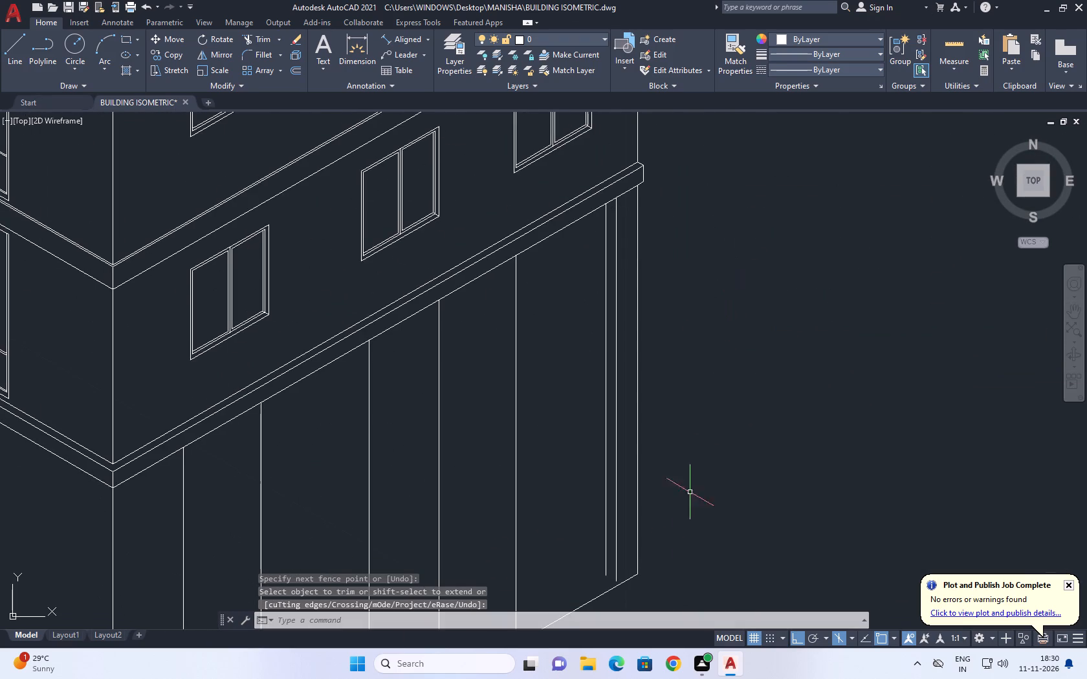
# Extend the lower ends of both copied verticals down to the ground line.
pyautogui.scroll(2, 605, 581)
pyautogui.moveTo(625, 579); pyautogui.dragTo(644, 507, button='middle')
pyautogui.write('EX')
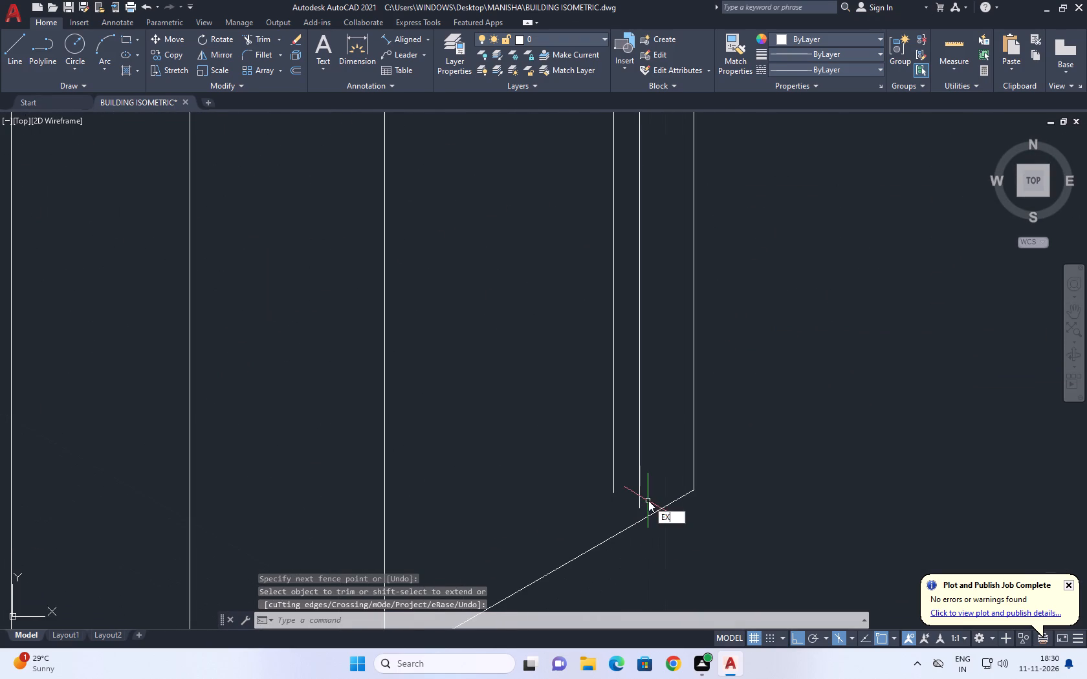
pyautogui.press('space')
pyautogui.click(600, 441)
pyautogui.click(655, 495)
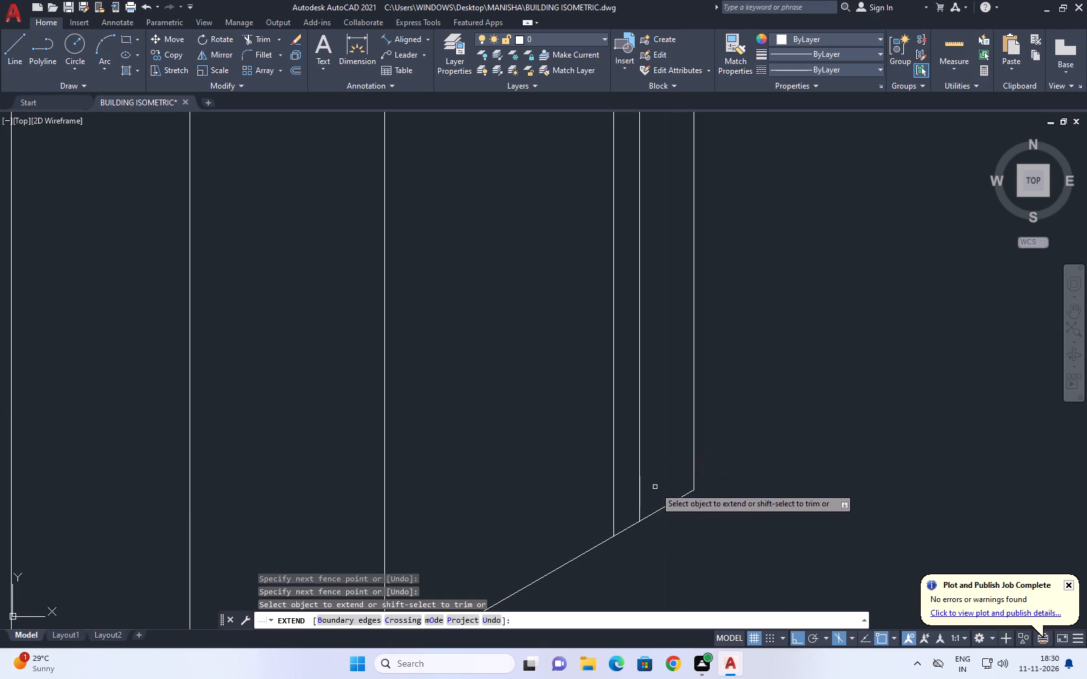
pyautogui.press('space')
# Draw a 150° base line from the front copied vertical's foot on the ground line, past the rear copied vertical.
pyautogui.write('L')
pyautogui.press('space')
pyautogui.click(638, 519)
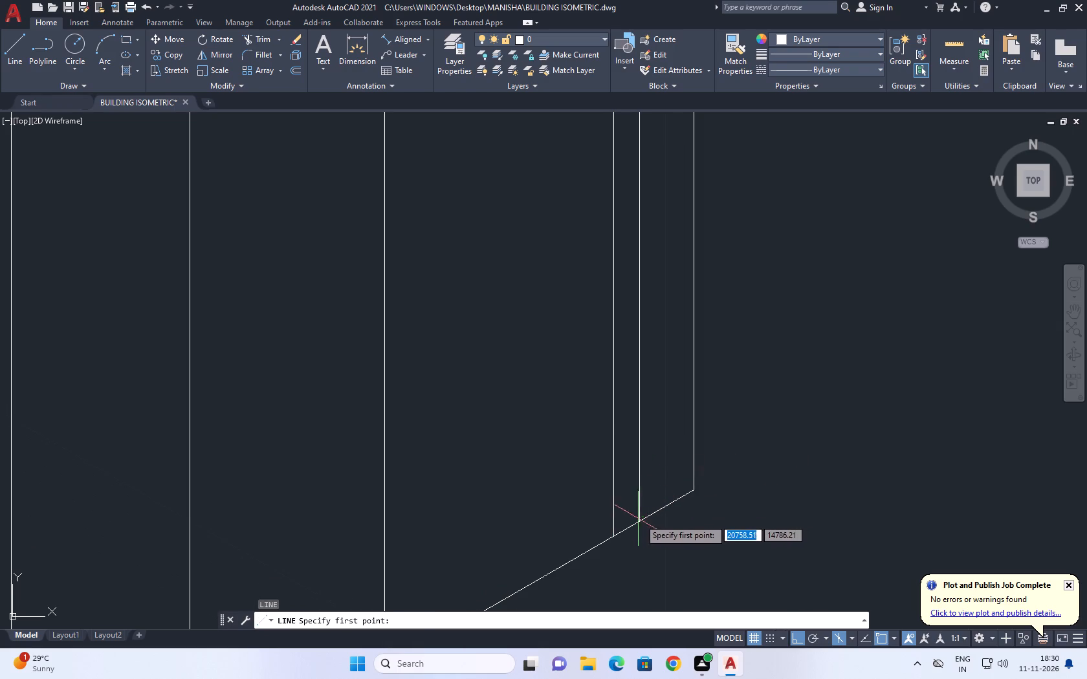
pyautogui.click(561, 502)
pyautogui.press('space')
# Trim the base line beyond the rear vertical and that vertical's end below it to form the far pier's foot.
pyautogui.press('t')
pyautogui.press('r')
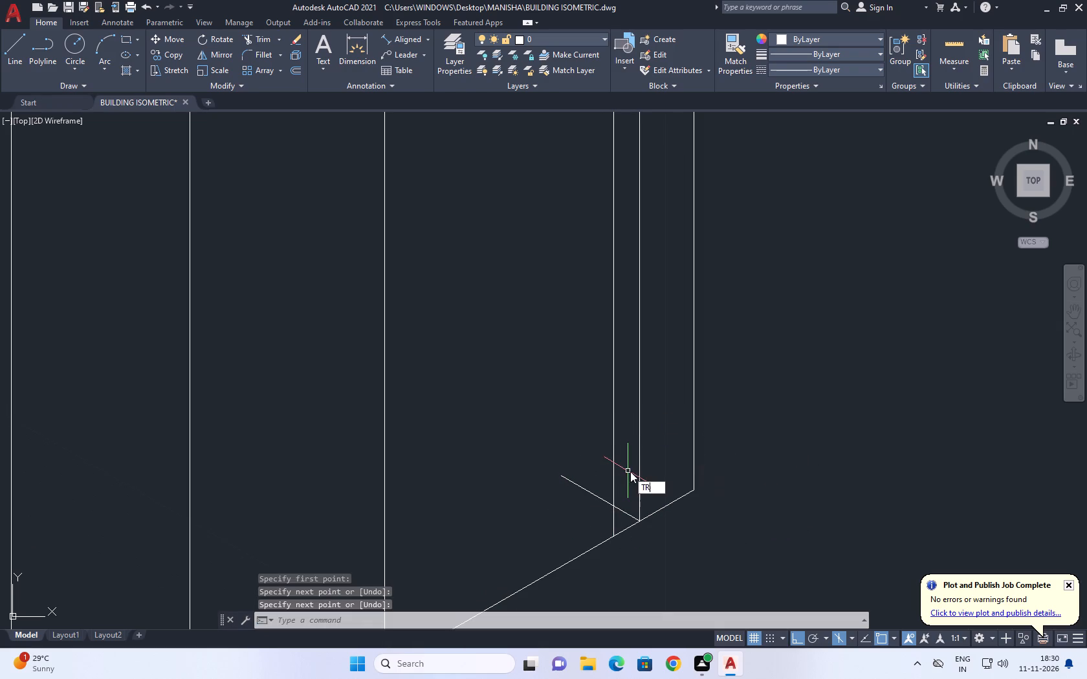
pyautogui.press('space')
pyautogui.scroll(1, 615, 518)
pyautogui.click(619, 519)
pyautogui.click(566, 455)
pyautogui.scroll(-4, 669, 336)
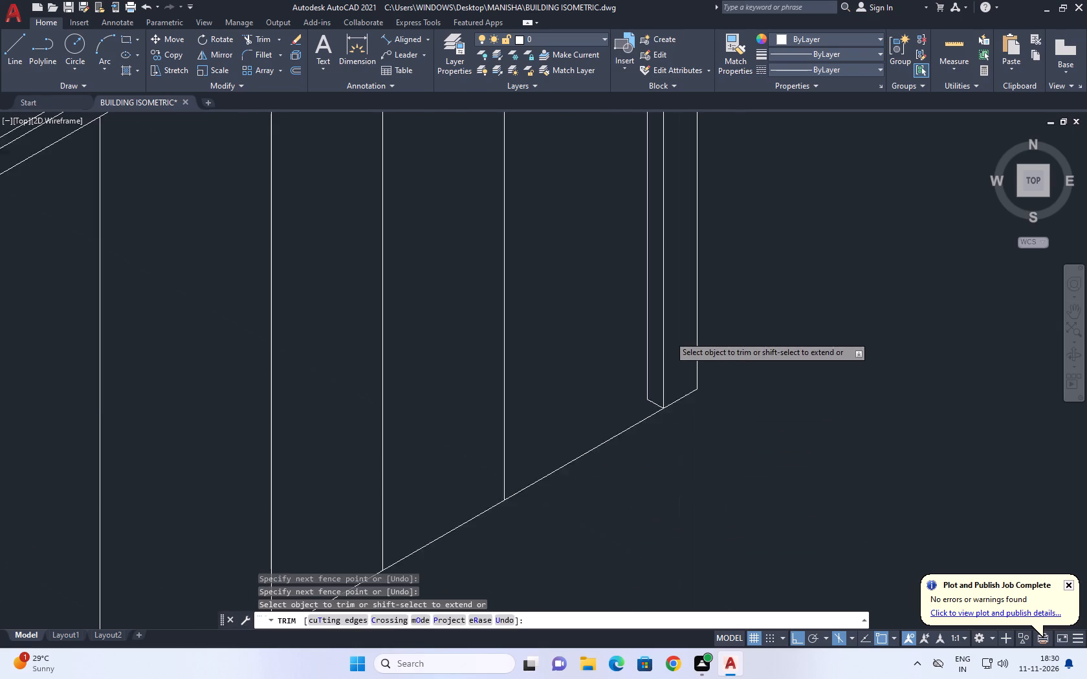
pyautogui.press('space')
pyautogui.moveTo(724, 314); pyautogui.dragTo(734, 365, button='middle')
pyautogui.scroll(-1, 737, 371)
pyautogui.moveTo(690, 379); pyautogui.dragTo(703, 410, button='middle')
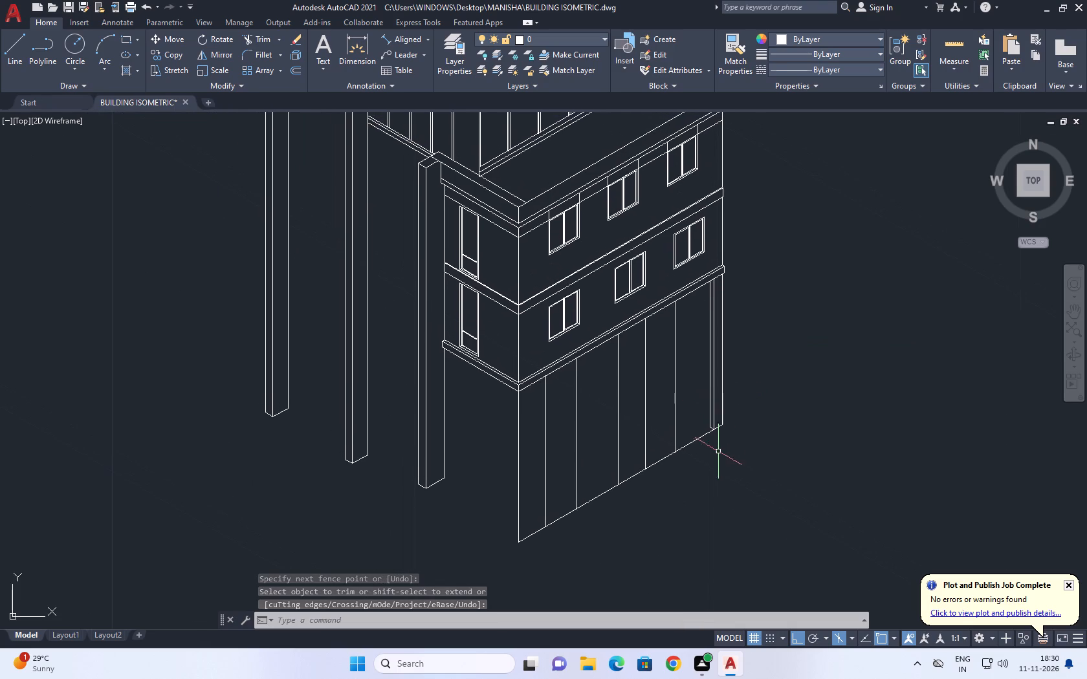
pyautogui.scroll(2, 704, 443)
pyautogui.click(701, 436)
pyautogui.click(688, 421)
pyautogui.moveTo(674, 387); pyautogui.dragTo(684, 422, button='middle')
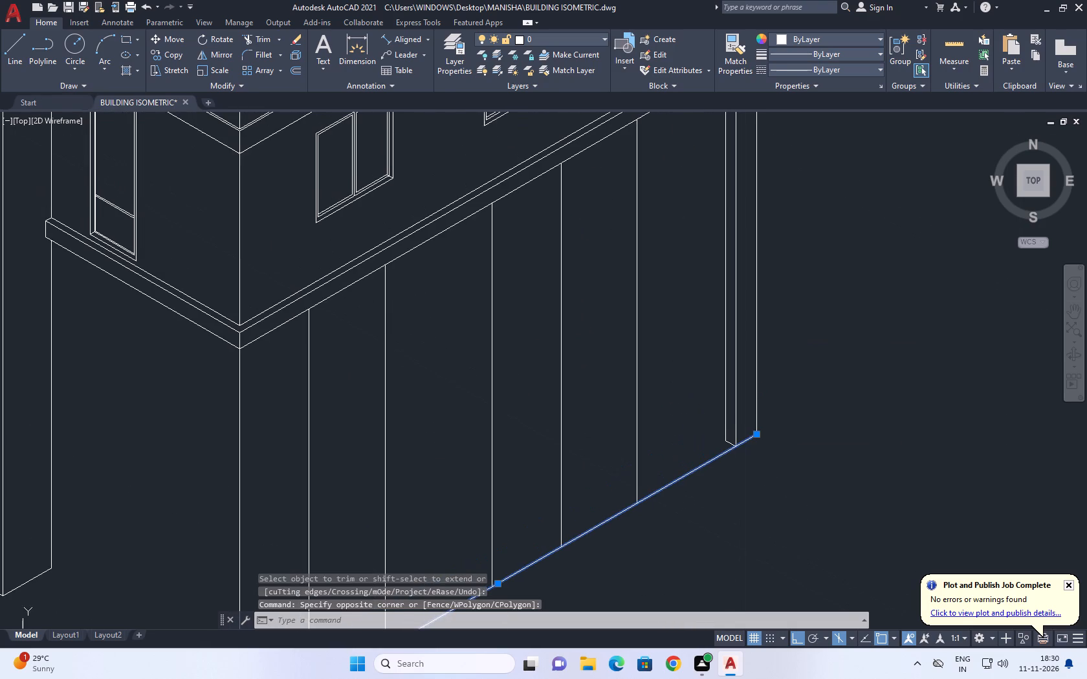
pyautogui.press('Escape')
# Copy the long facade's ground line 0.5 straight up.
pyautogui.moveTo(716, 467); pyautogui.dragTo(710, 389, button='middle')
pyautogui.write('CO')
pyautogui.press('space')
pyautogui.click(701, 395)
pyautogui.press('Escape')
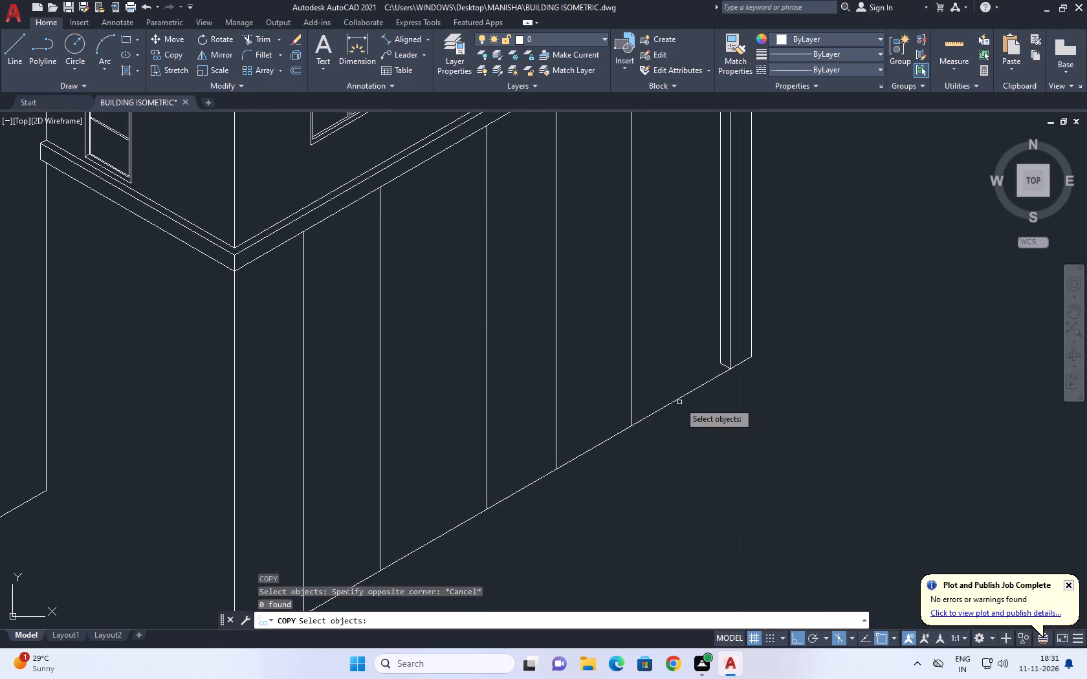
pyautogui.click(687, 393)
pyautogui.moveTo(683, 385); pyautogui.dragTo(681, 380, button='right')
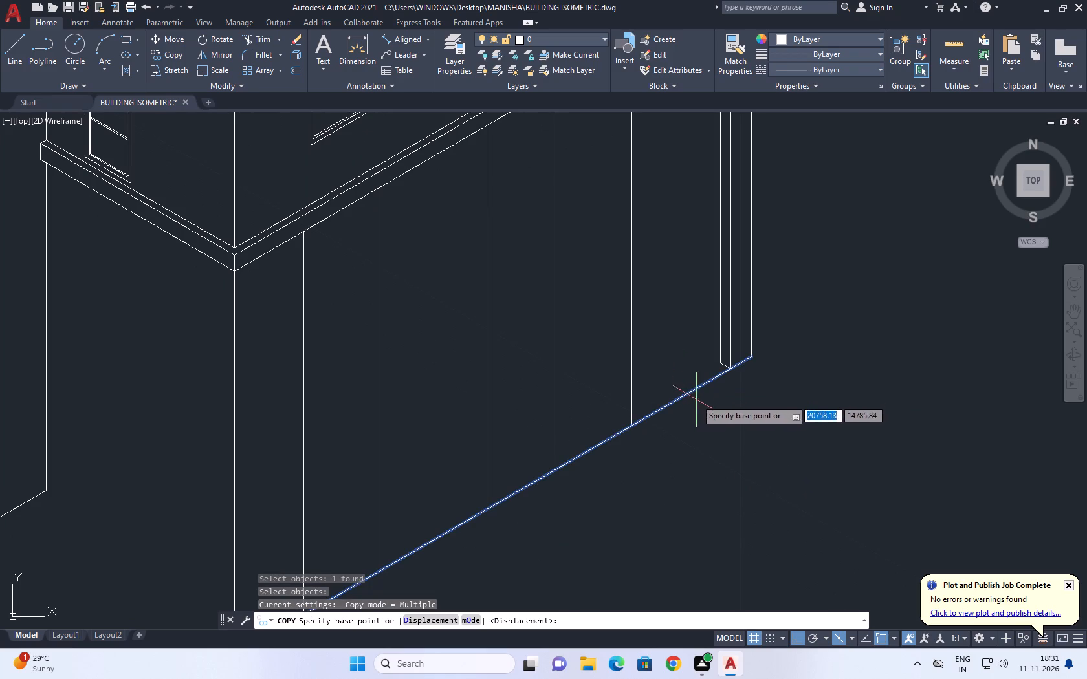
pyautogui.click(692, 393)
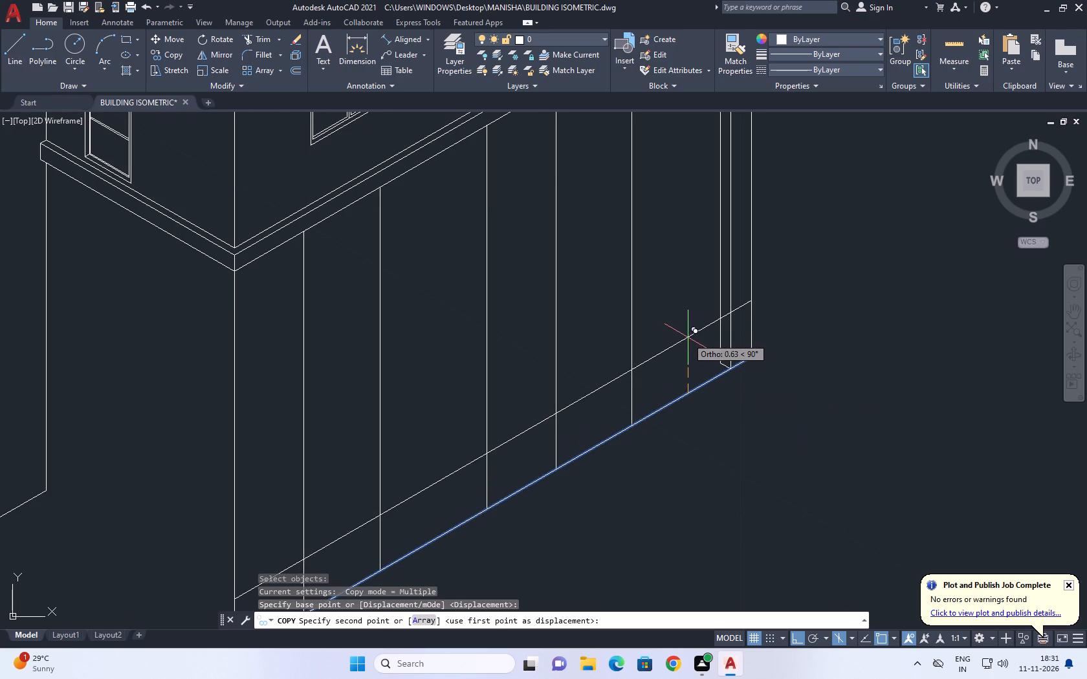
pyautogui.press('0')
pyautogui.press('.')
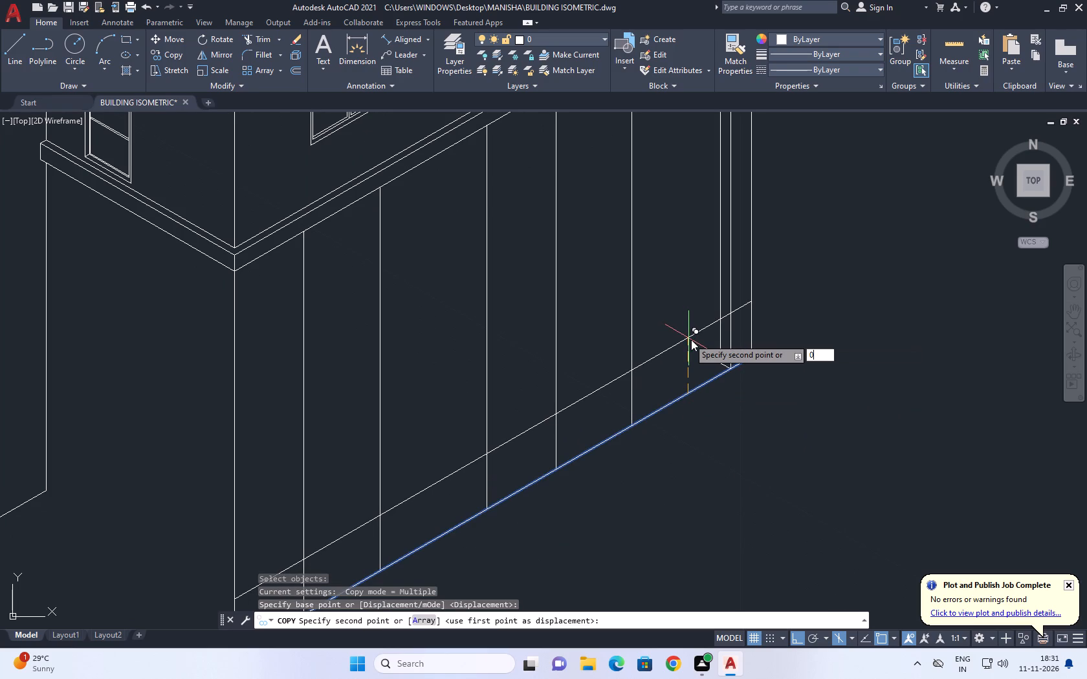
pyautogui.press('5')
pyautogui.press('Return')
pyautogui.press('Escape')
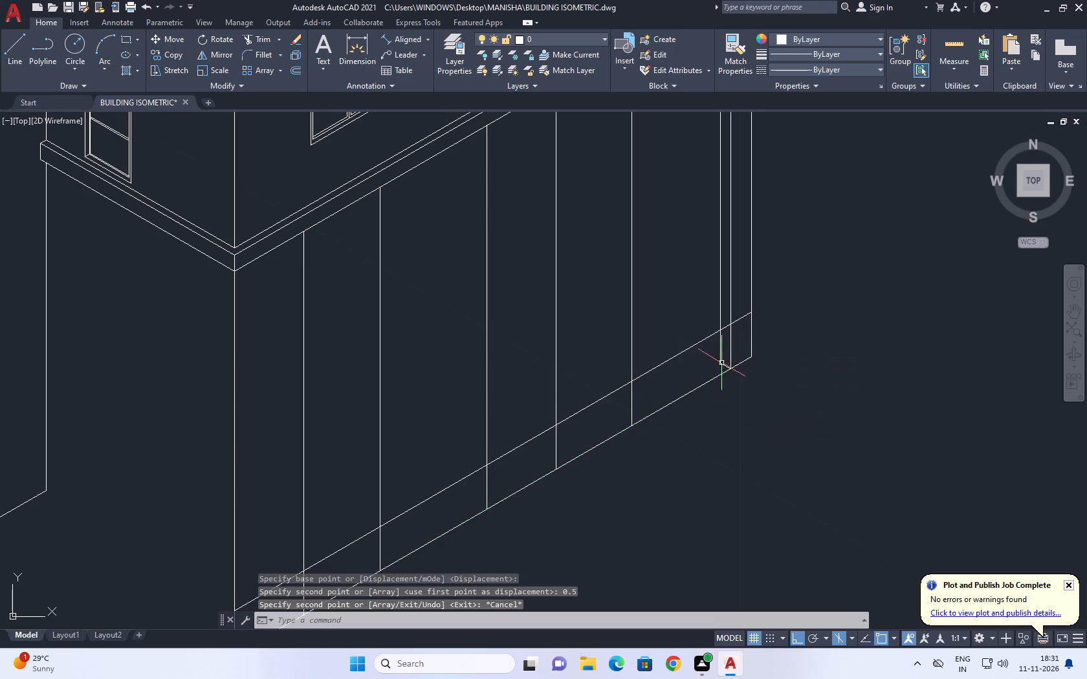
# Trim the raised copy of the ground line where it crosses the far pier, ending it at the pier's rear vertical.
pyautogui.moveTo(710, 352); pyautogui.dragTo(716, 397, button='middle')
pyautogui.press('t')
pyautogui.write('R')
pyautogui.press('space')
pyautogui.scroll(2, 724, 381)
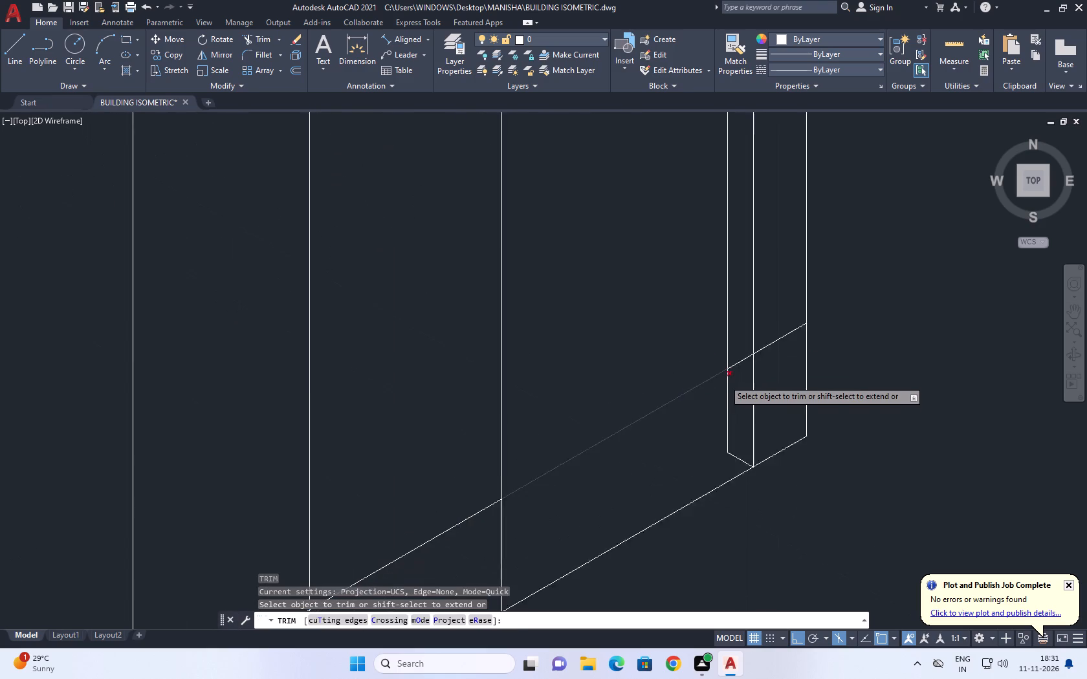
pyautogui.scroll(1, 724, 378)
pyautogui.click(743, 356)
pyautogui.click(797, 316)
pyautogui.moveTo(795, 346); pyautogui.dragTo(795, 358)
pyautogui.scroll(-4, 793, 343)
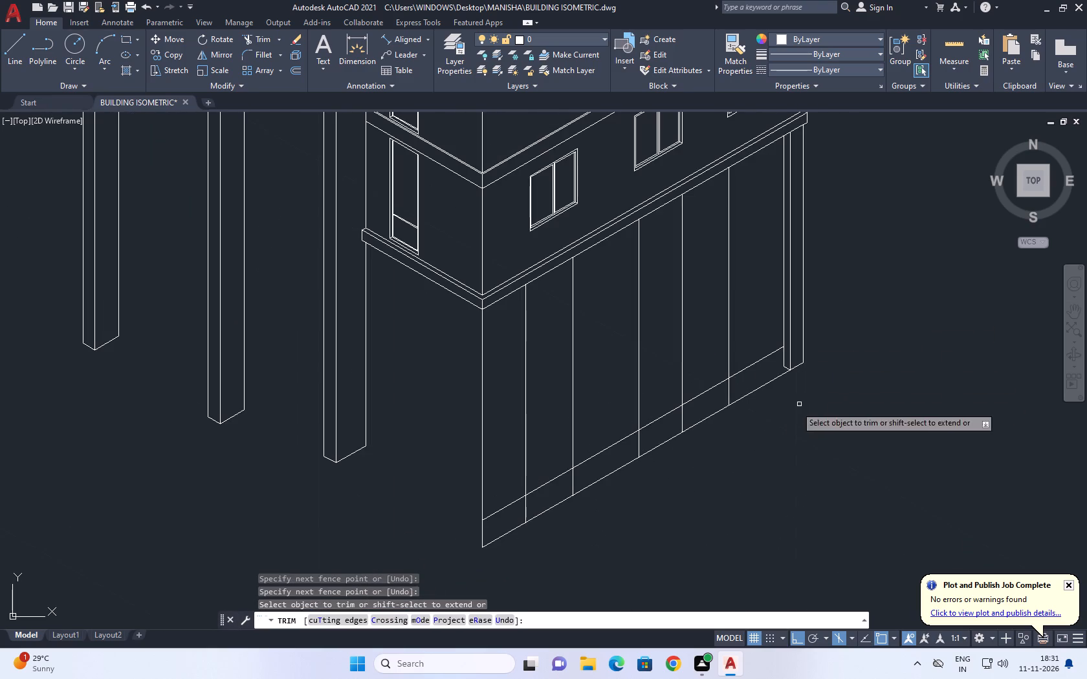
pyautogui.moveTo(647, 502); pyautogui.dragTo(747, 464, button='middle')
pyautogui.press('space')
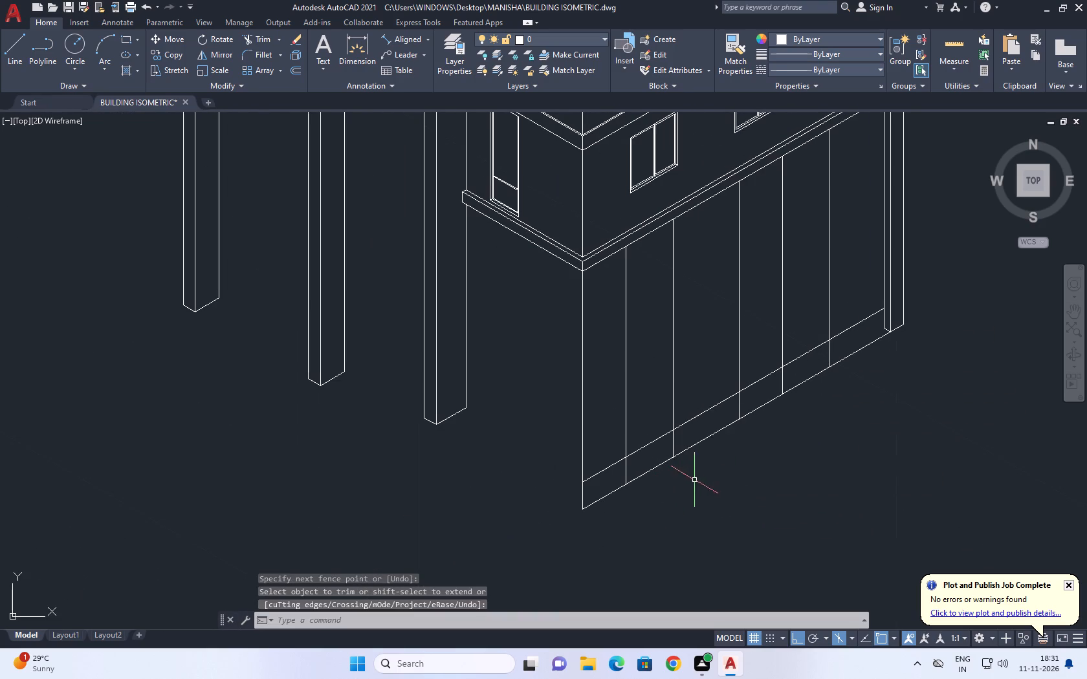
# Erase the ground-storey vertical aligned with the third window's near edge, the one closest to the far pier.
pyautogui.moveTo(631, 373); pyautogui.dragTo(585, 438, button='middle')
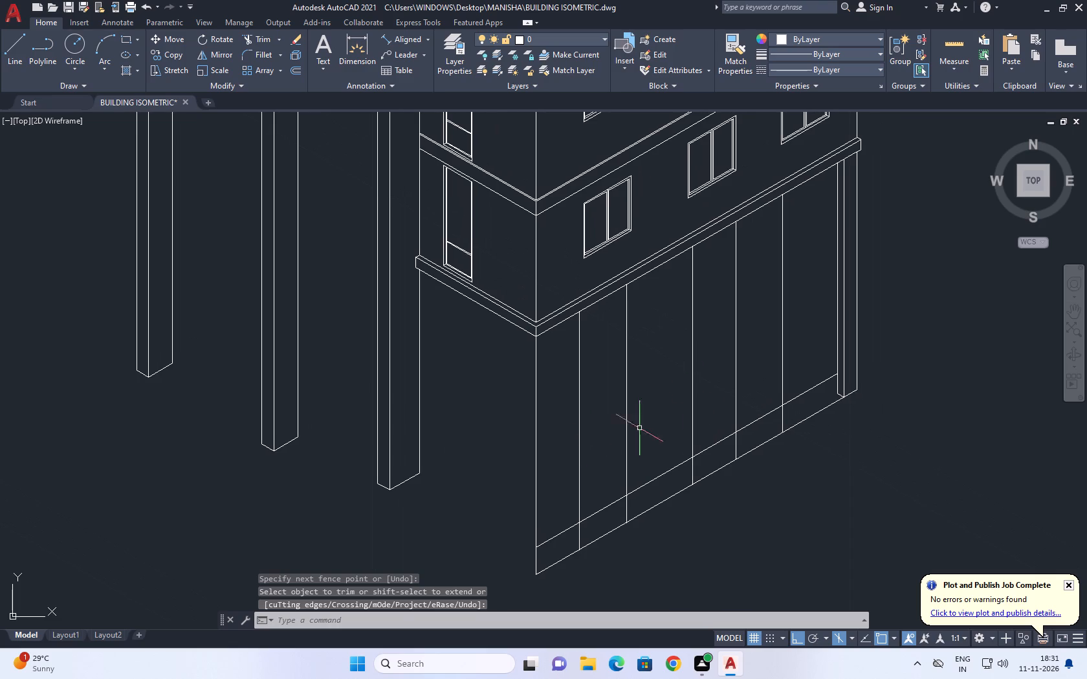
pyautogui.moveTo(731, 378); pyautogui.dragTo(703, 405, button='middle')
pyautogui.click(768, 337)
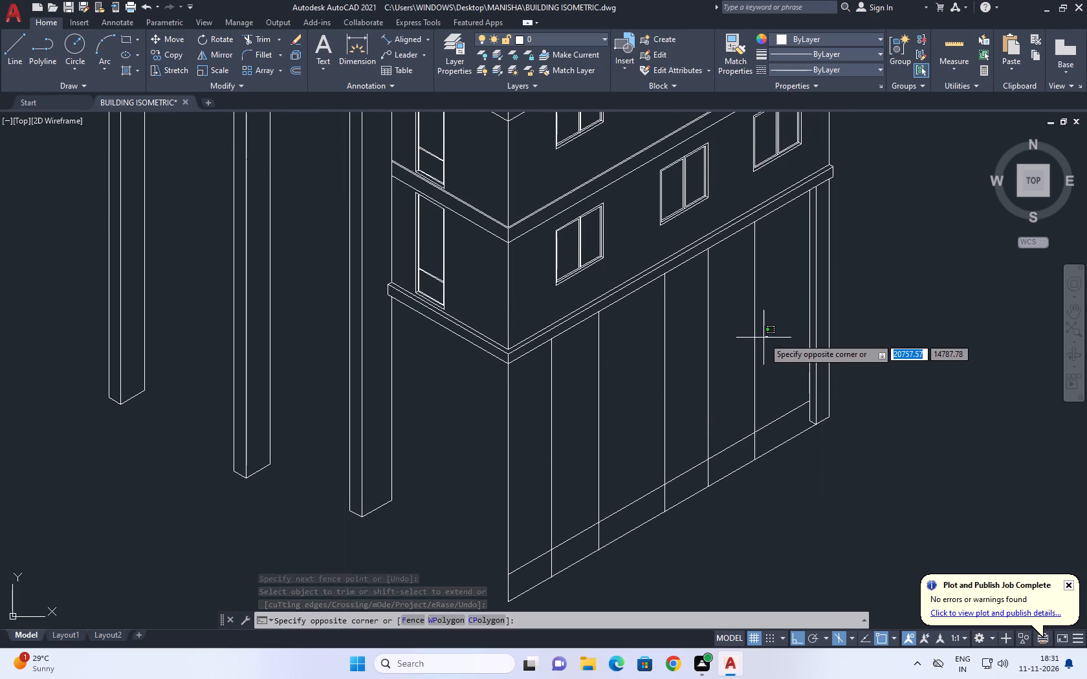
pyautogui.click(763, 338)
pyautogui.moveTo(771, 337); pyautogui.dragTo(727, 393, button='middle')
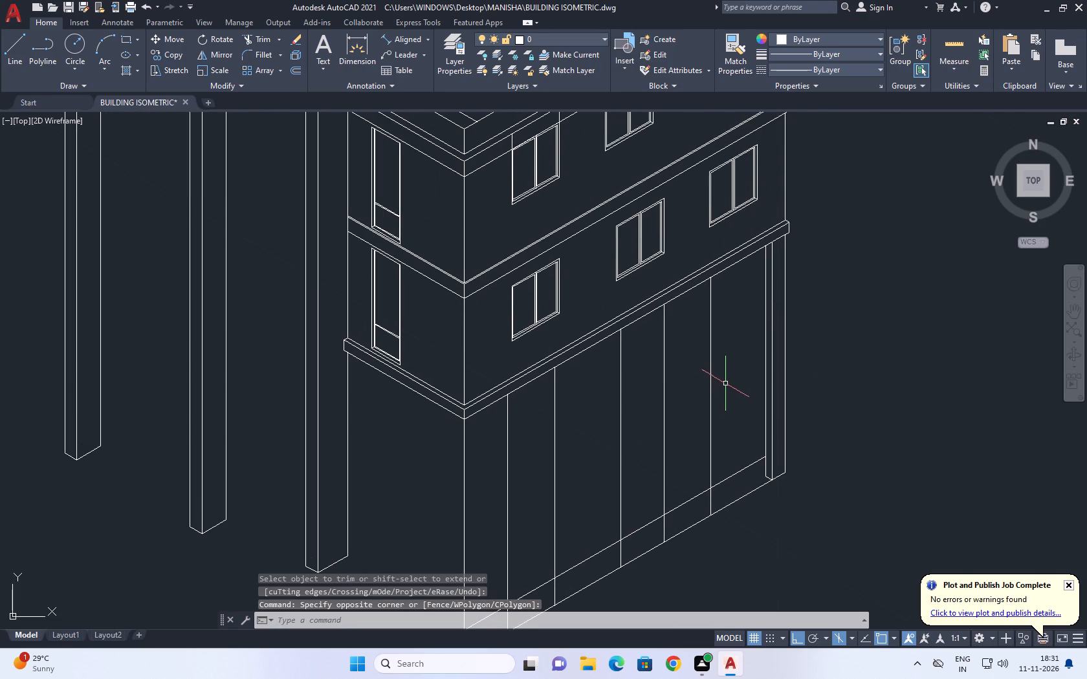
pyautogui.click(710, 338)
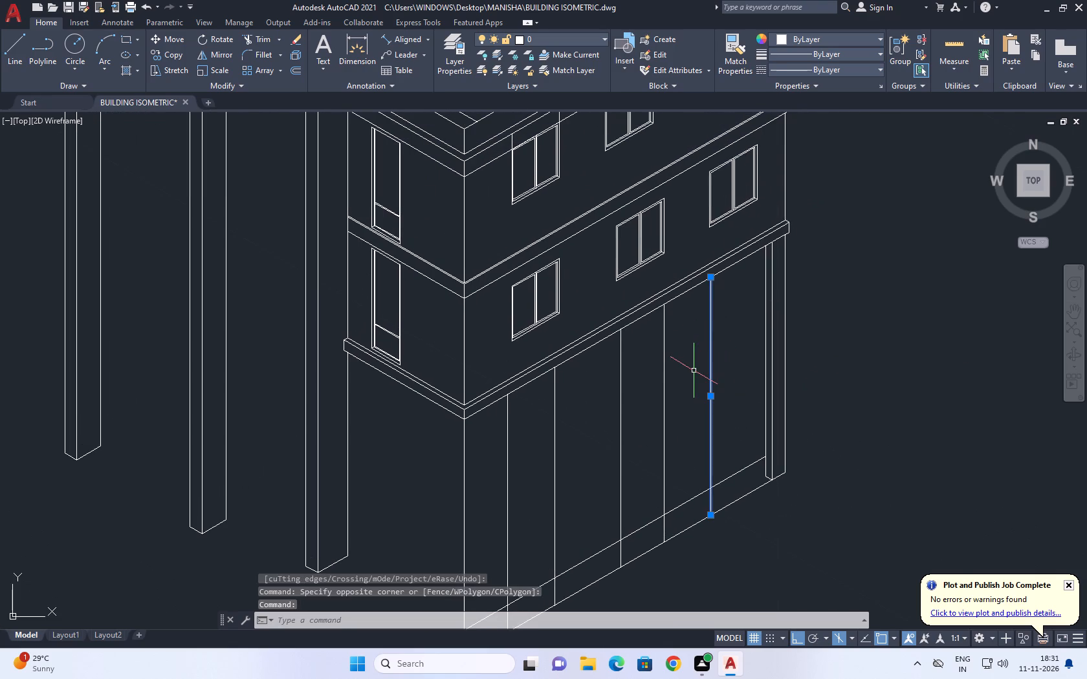
pyautogui.press('Delete')
# Extend the raised base line across the far pier's depth to the pier's adjacent vertical edge.
pyautogui.moveTo(775, 389); pyautogui.dragTo(803, 394, button='middle')
pyautogui.moveTo(795, 488); pyautogui.dragTo(802, 483, button='middle')
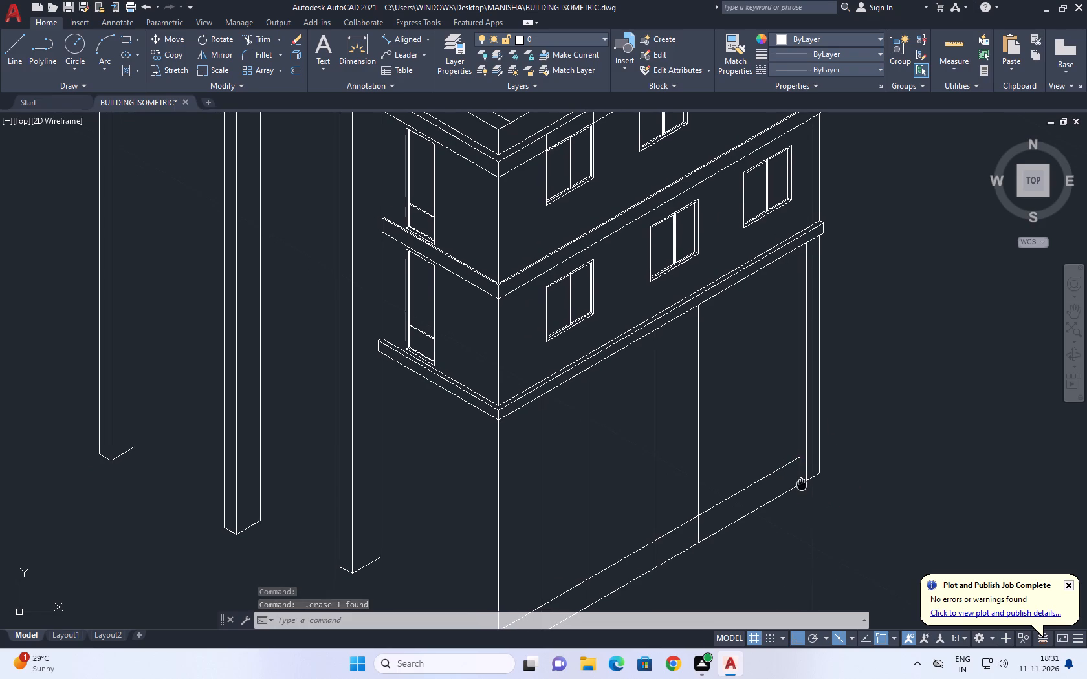
pyautogui.moveTo(802, 483); pyautogui.dragTo(803, 483, button='middle')
pyautogui.press('e')
pyautogui.press('x')
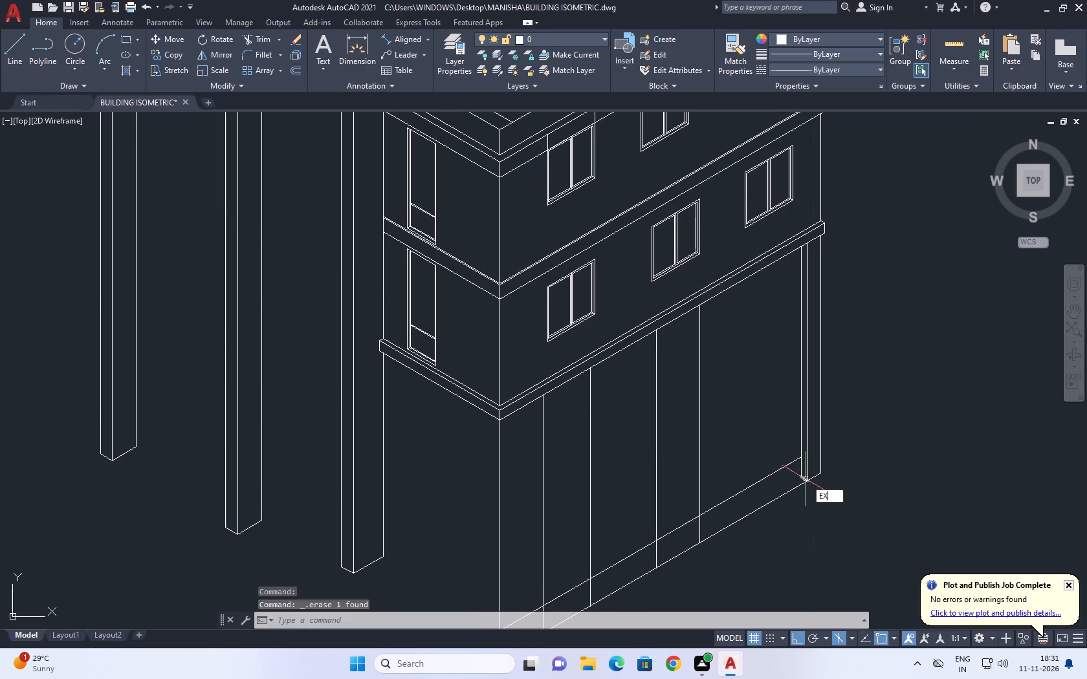
pyautogui.press('space')
pyautogui.click(797, 463)
pyautogui.moveTo(794, 462); pyautogui.dragTo(785, 446)
pyautogui.moveTo(787, 463); pyautogui.dragTo(787, 469)
pyautogui.press('space')
# Draw a line about 0.37 long at 150° from the raised base line's end, receding past the far pier's rear vertical.
pyautogui.press('l')
pyautogui.press('space')
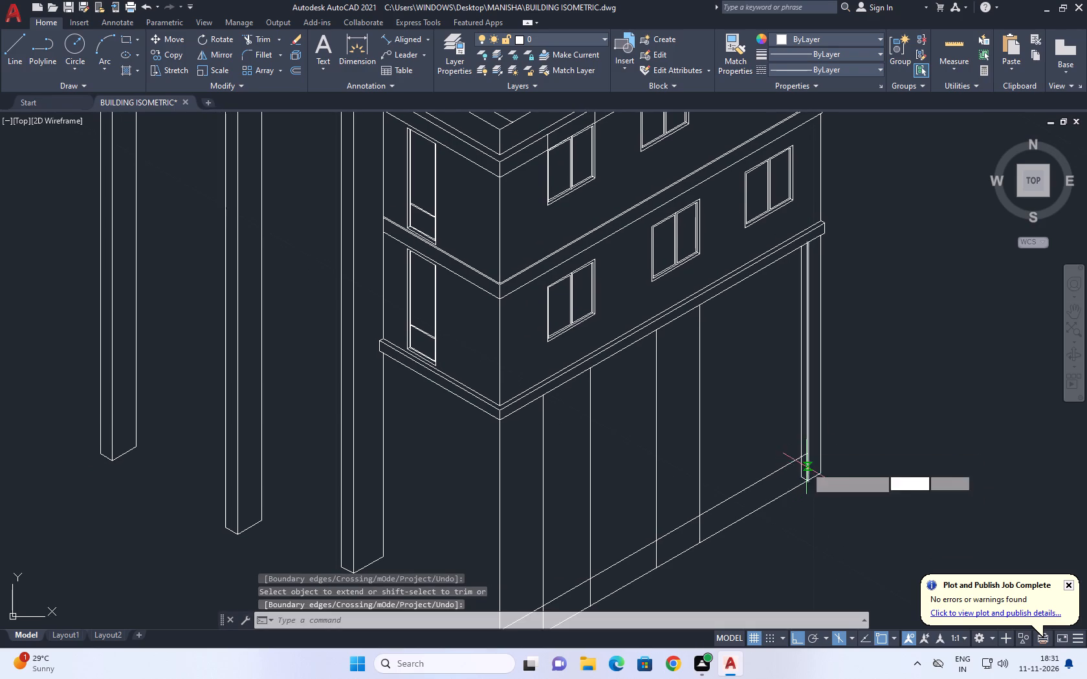
pyautogui.scroll(3, 806, 467)
pyautogui.click(804, 434)
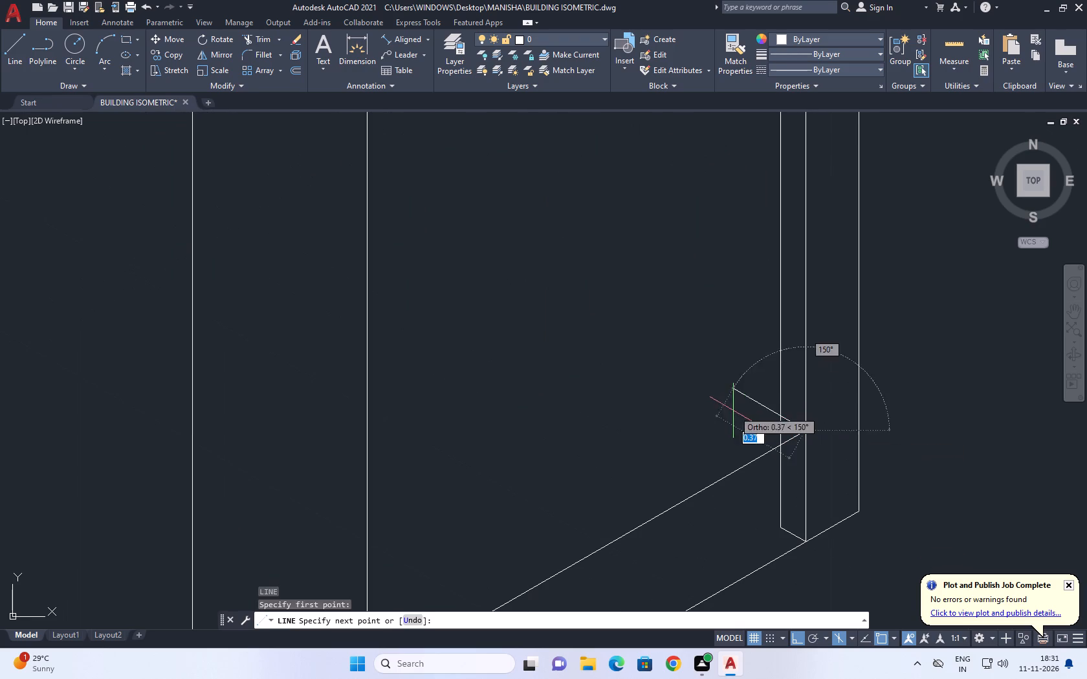
pyautogui.click(733, 411)
pyautogui.press('Escape')
# Trim the receding line beyond the far pier's rear vertical and that vertical's end below the line.
pyautogui.write('TR')
pyautogui.press('space')
pyautogui.click(781, 430)
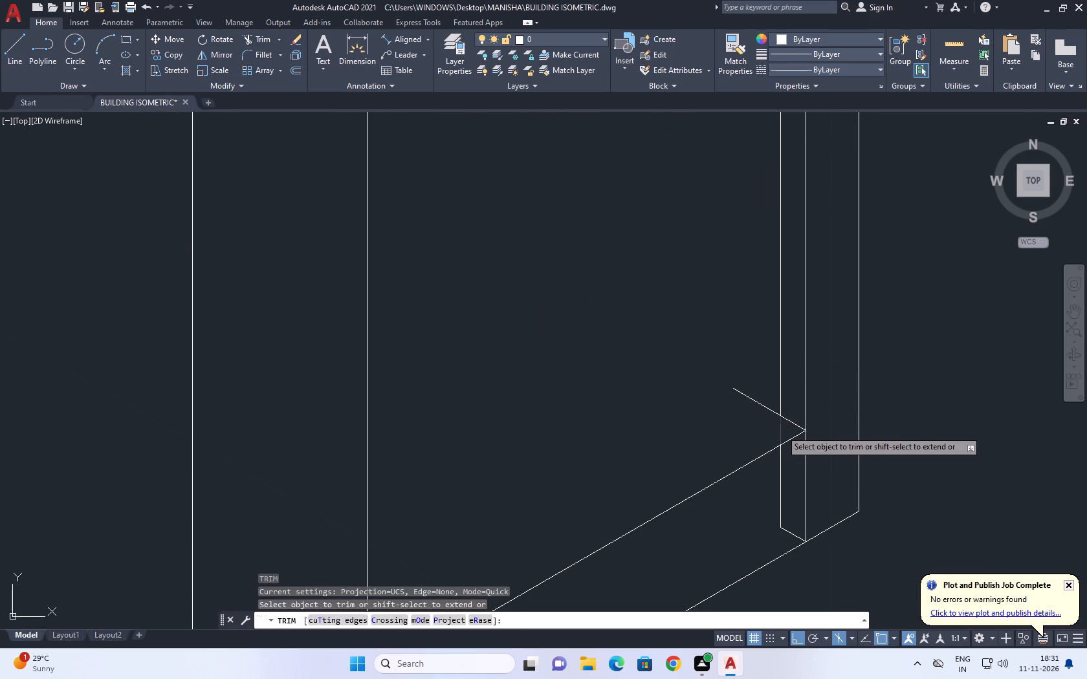
pyautogui.click(762, 406)
pyautogui.click(784, 462)
pyautogui.click(771, 476)
pyautogui.scroll(-2, 765, 431)
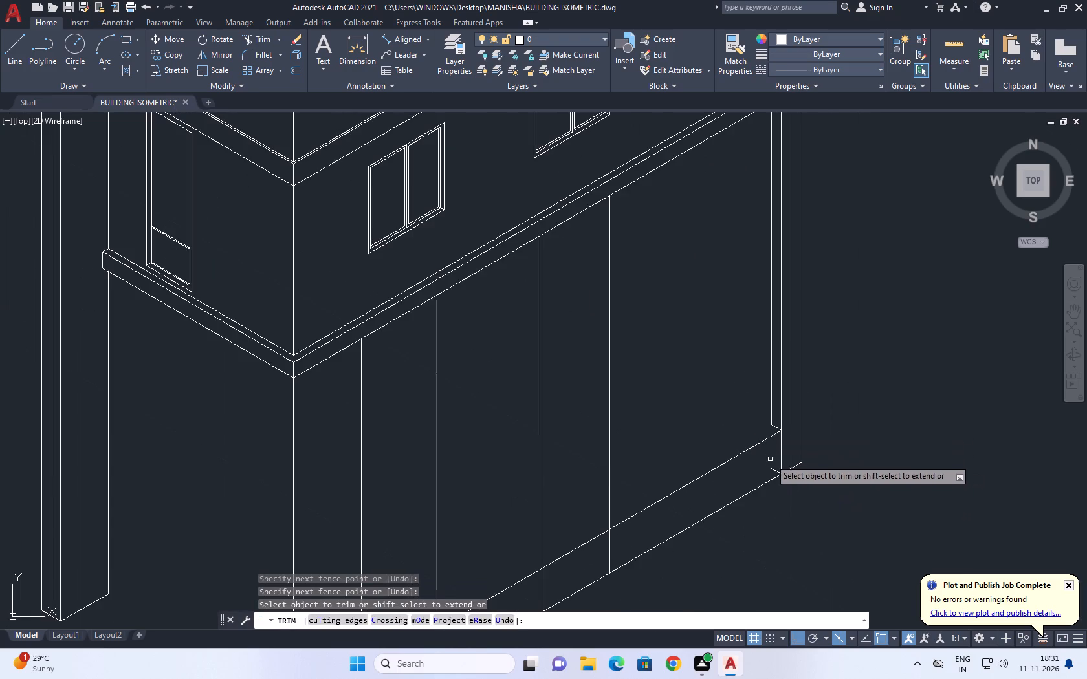
pyautogui.press('Escape')
# Erase the leftover short foot line at the bottom of the far pier.
pyautogui.scroll(3, 770, 460)
pyautogui.click(784, 501)
pyautogui.click(768, 510)
pyautogui.scroll(-4, 754, 459)
pyautogui.press('Delete')
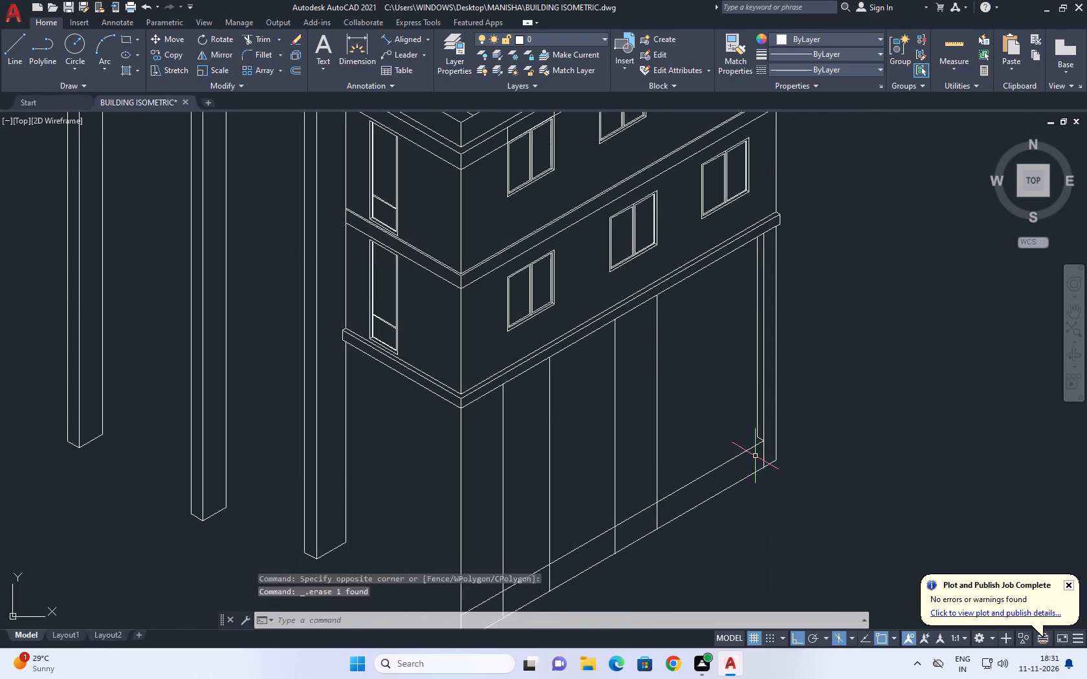
# Draw a line about 2.2 long from the receding line's rear end, parallel to the raised base line and past the nearest facade vertical.
pyautogui.moveTo(744, 446); pyautogui.dragTo(765, 441, button='middle')
pyautogui.press('l')
pyautogui.press('space')
pyautogui.scroll(3, 778, 433)
pyautogui.click(772, 436)
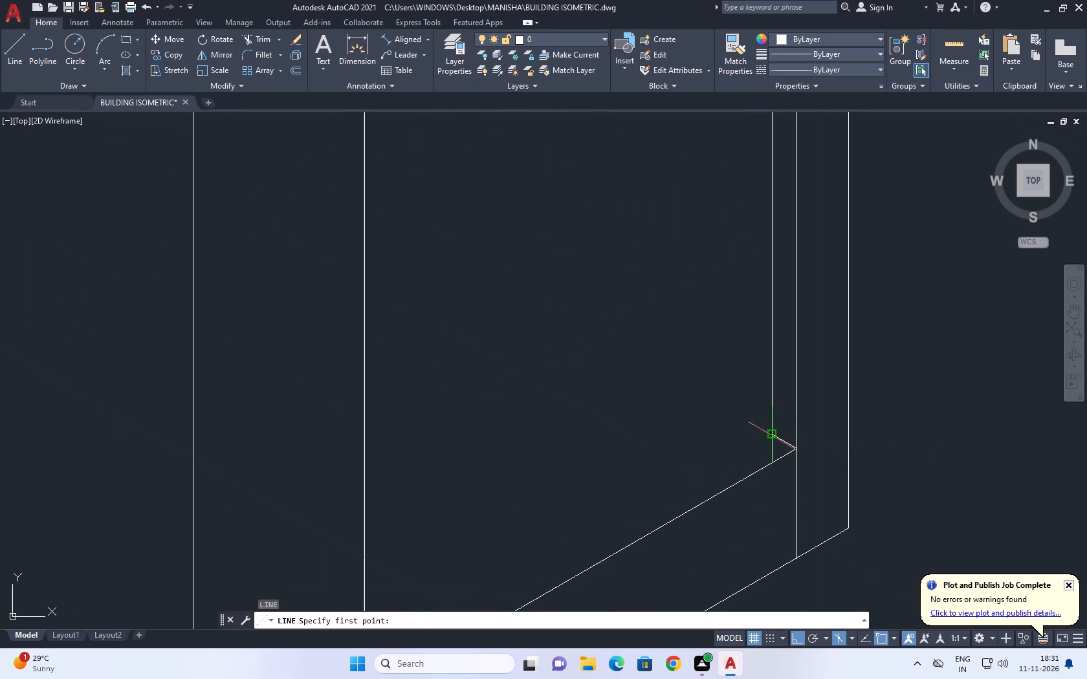
pyautogui.scroll(-2, 699, 424)
pyautogui.moveTo(584, 485); pyautogui.dragTo(636, 466, button='middle')
pyautogui.scroll(1, 646, 455)
pyautogui.press('F5')
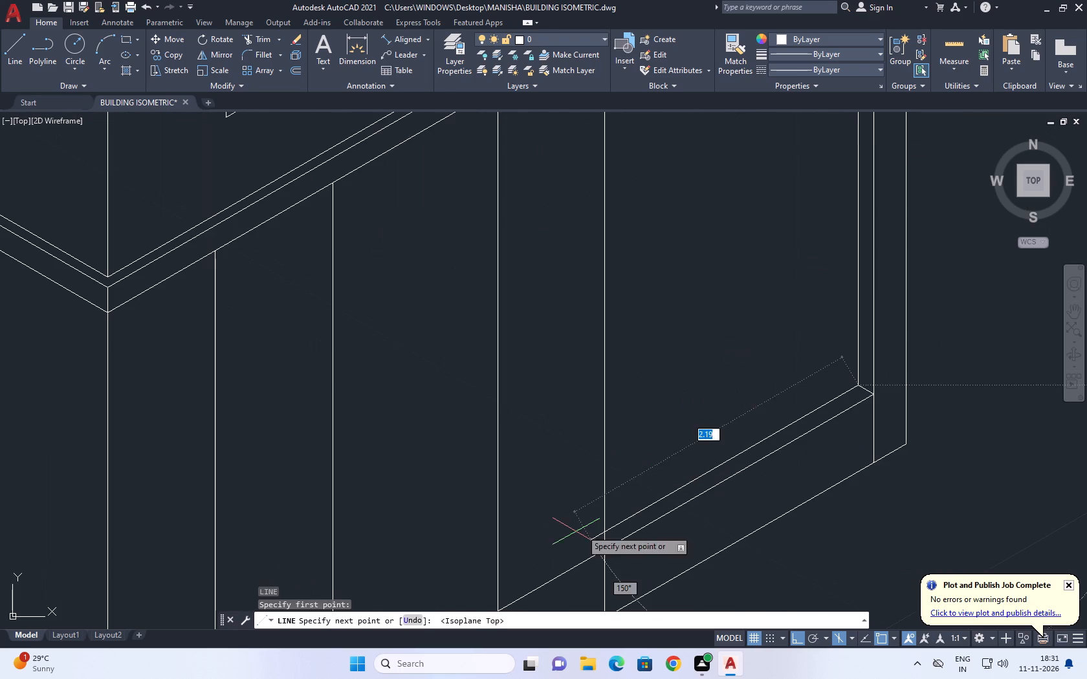
pyautogui.click(577, 535)
pyautogui.press('Escape')
# Trim the new inner base line where it overshoots the nearest ground-storey vertical.
pyautogui.moveTo(621, 468); pyautogui.dragTo(580, 357, button='middle')
pyautogui.scroll(1, 577, 350)
pyautogui.write('TR')
pyautogui.press('space')
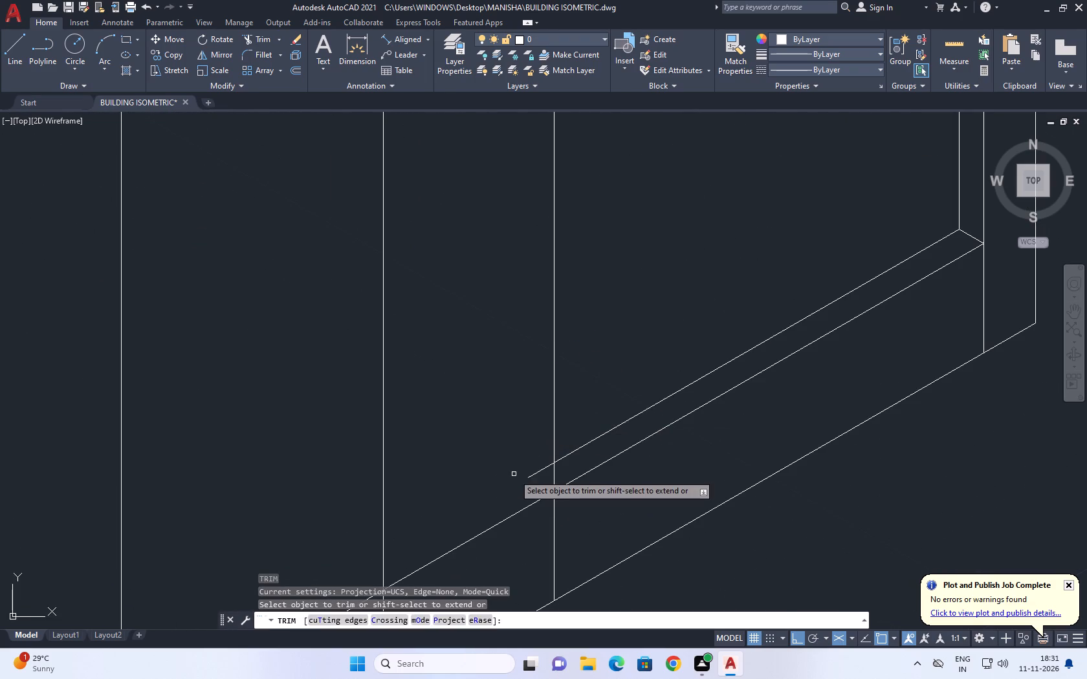
pyautogui.click(549, 469)
pyautogui.click(544, 454)
pyautogui.press('Escape')
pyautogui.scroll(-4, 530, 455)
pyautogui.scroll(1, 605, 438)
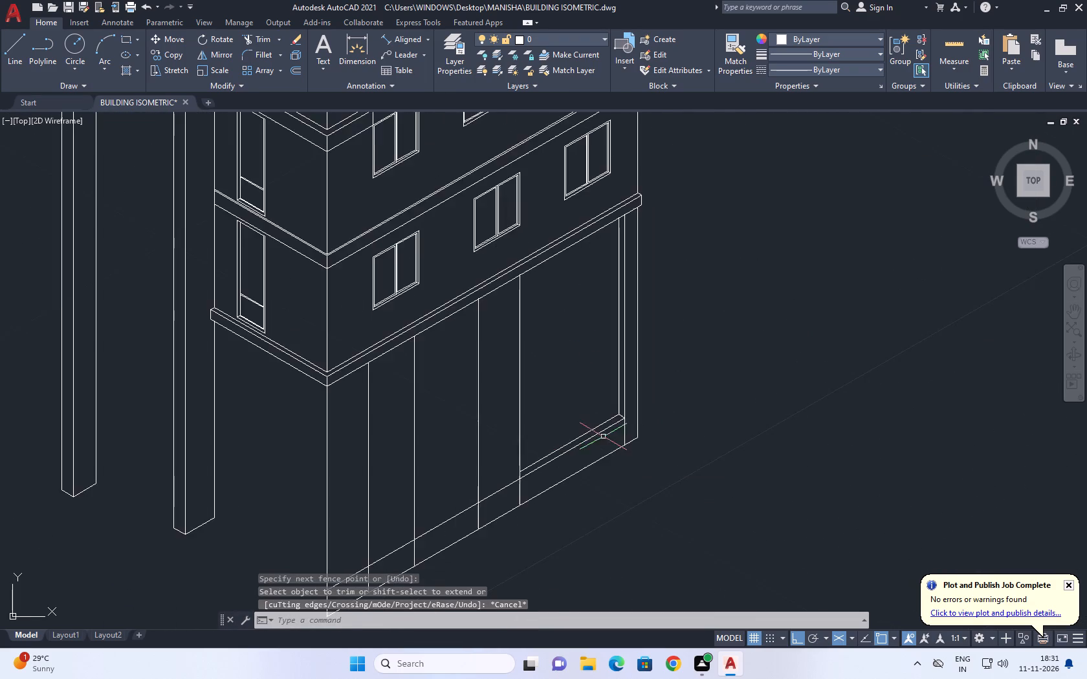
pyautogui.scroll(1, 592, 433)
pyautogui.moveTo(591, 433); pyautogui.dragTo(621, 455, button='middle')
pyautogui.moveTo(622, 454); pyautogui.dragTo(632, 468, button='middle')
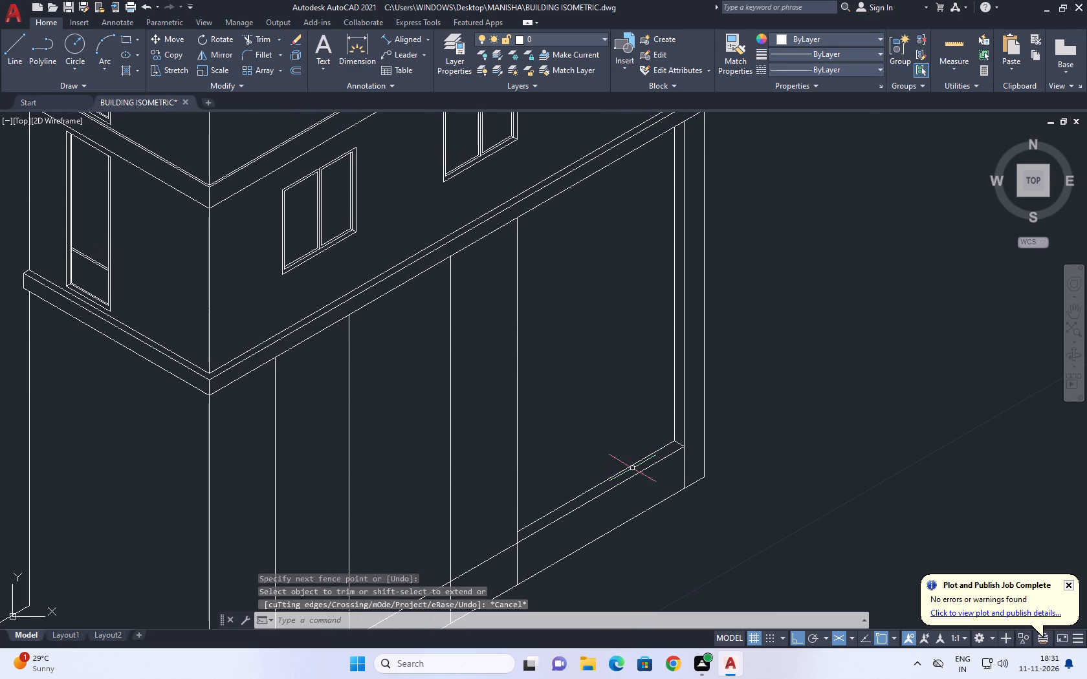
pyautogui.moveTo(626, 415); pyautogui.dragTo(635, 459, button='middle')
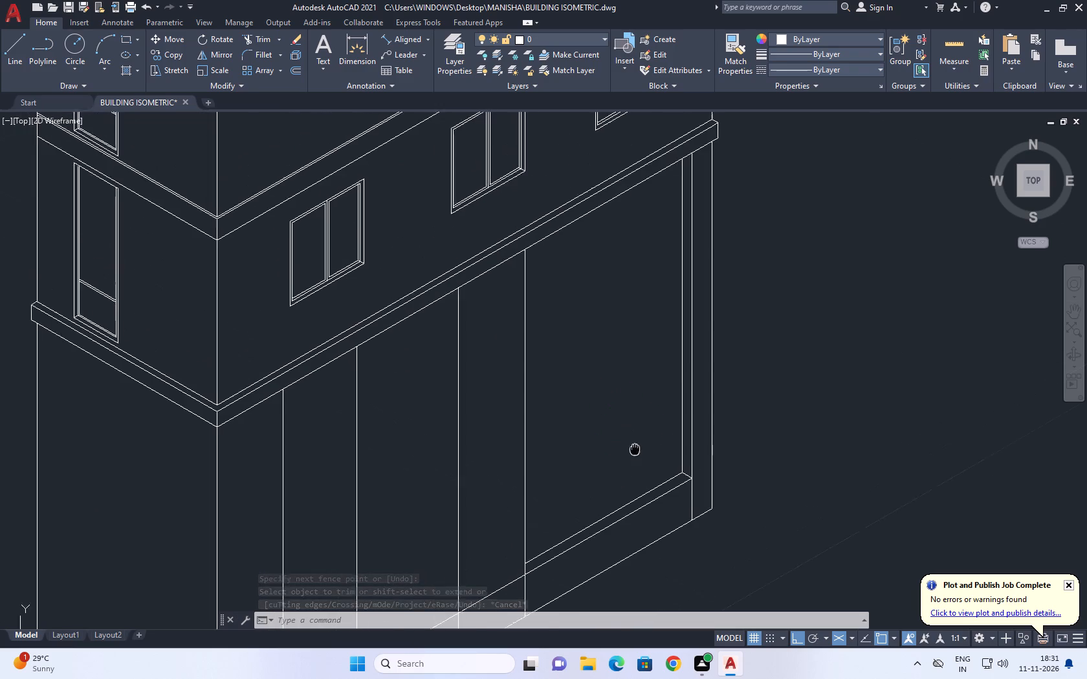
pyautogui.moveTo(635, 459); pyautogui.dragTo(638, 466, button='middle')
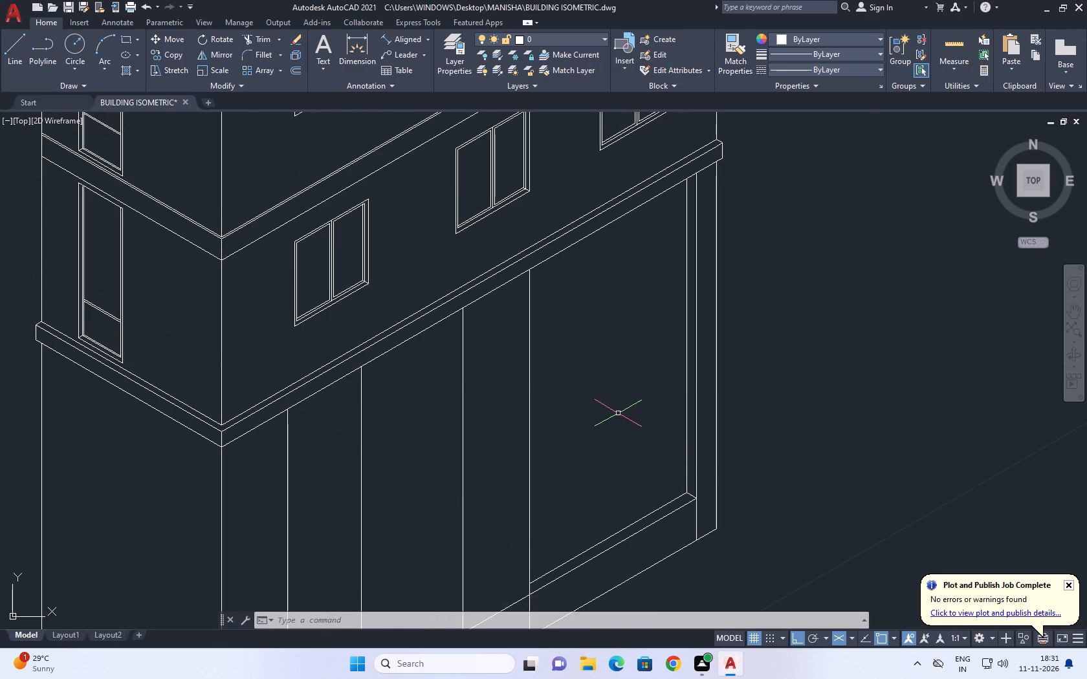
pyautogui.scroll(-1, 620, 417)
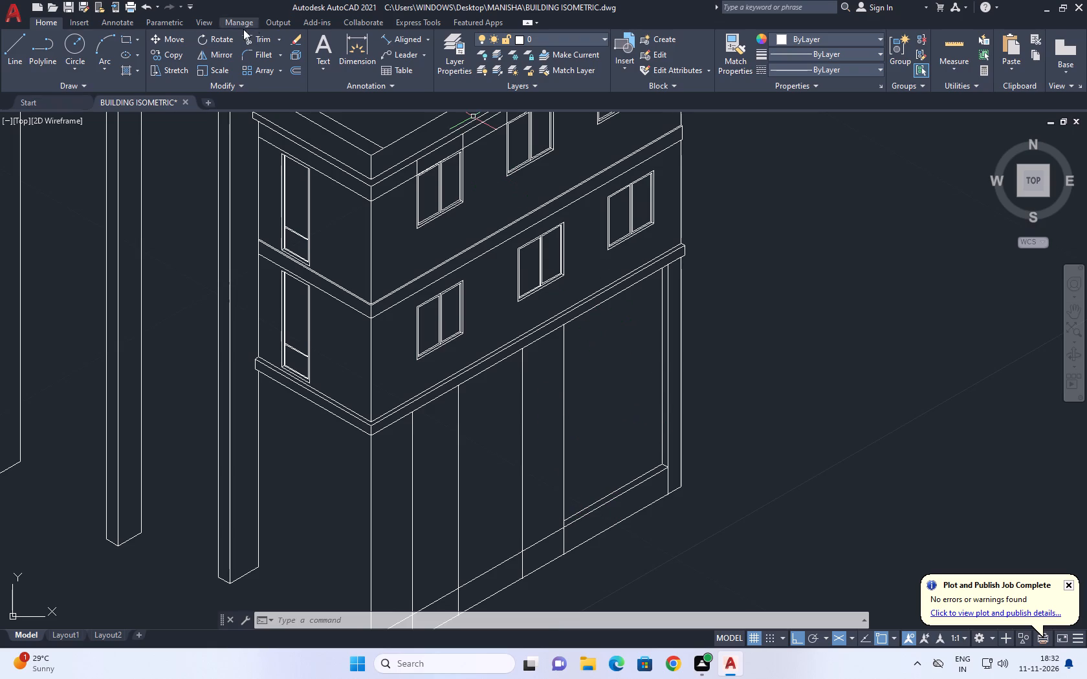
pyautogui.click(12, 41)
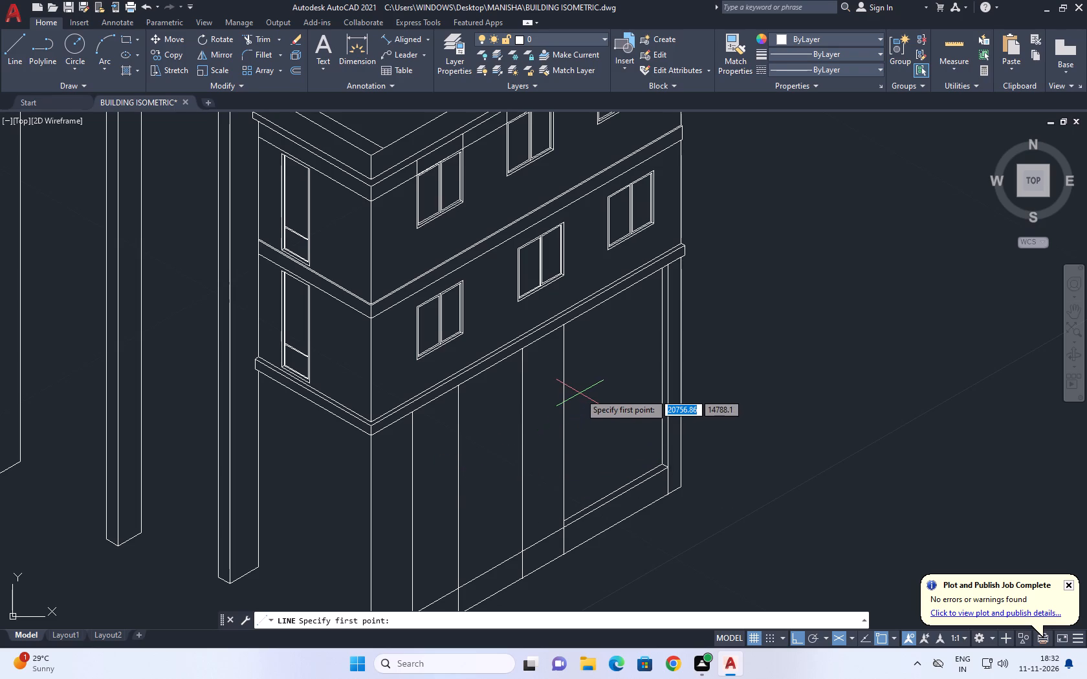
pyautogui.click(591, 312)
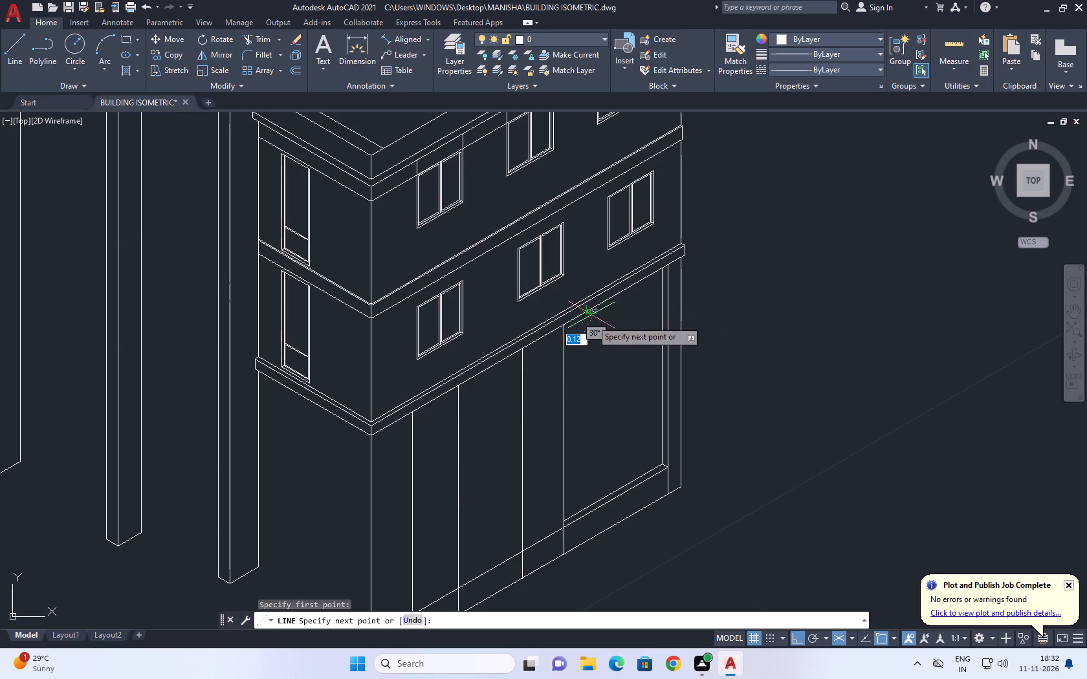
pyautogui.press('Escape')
# Draw a vertical about 4.05 long from the ledge's underside down past the raised base line, within the bay beside the far pier.
pyautogui.press('space')
pyautogui.scroll(1, 587, 316)
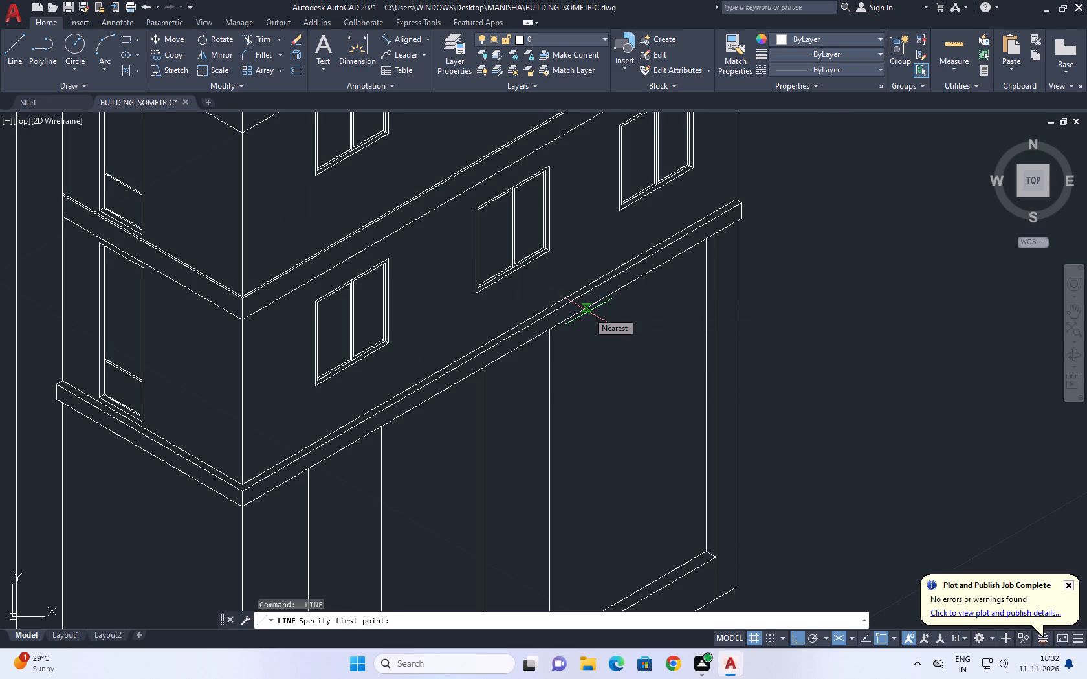
pyautogui.click(588, 312)
pyautogui.scroll(-3, 598, 335)
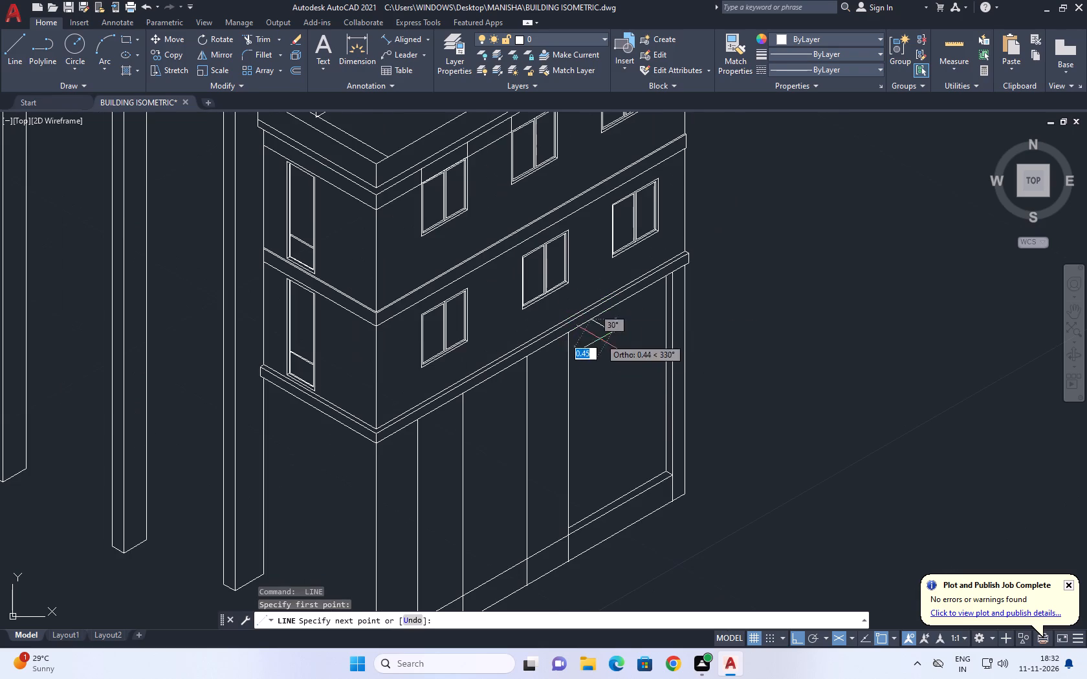
pyautogui.press('F5')
pyautogui.scroll(3, 604, 523)
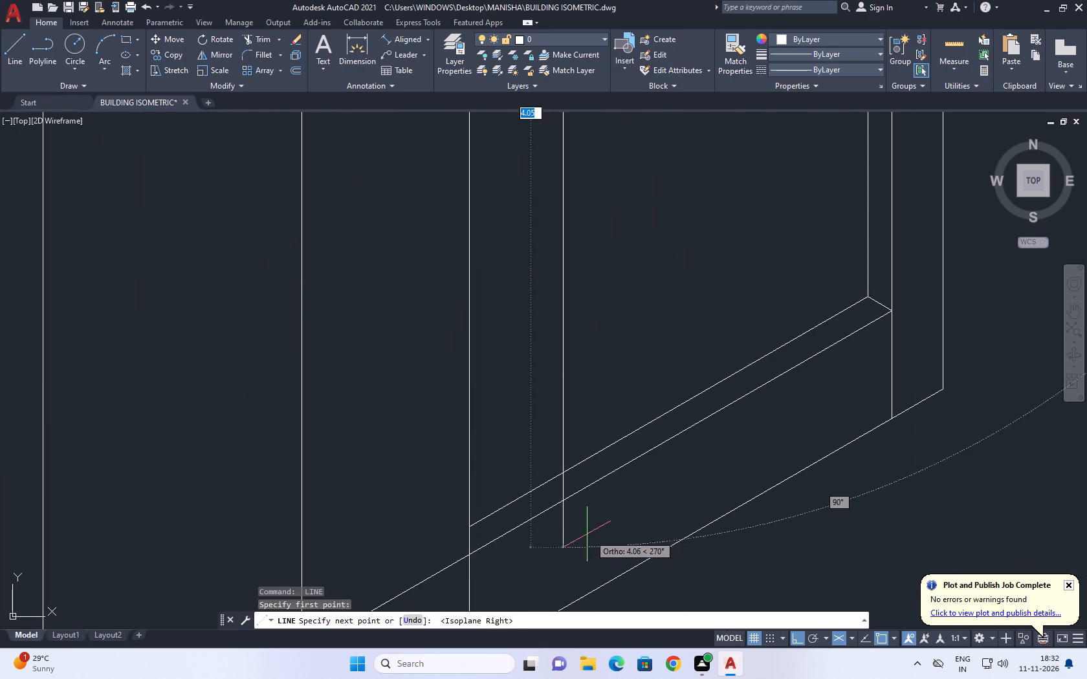
pyautogui.click(581, 532)
pyautogui.press('Escape')
# Trim the inner base line outside the new vertical and the vertical's tail below the raised base line.
pyautogui.moveTo(563, 438); pyautogui.dragTo(580, 475, button='middle')
pyautogui.write('TR')
pyautogui.press('space')
pyautogui.click(547, 528)
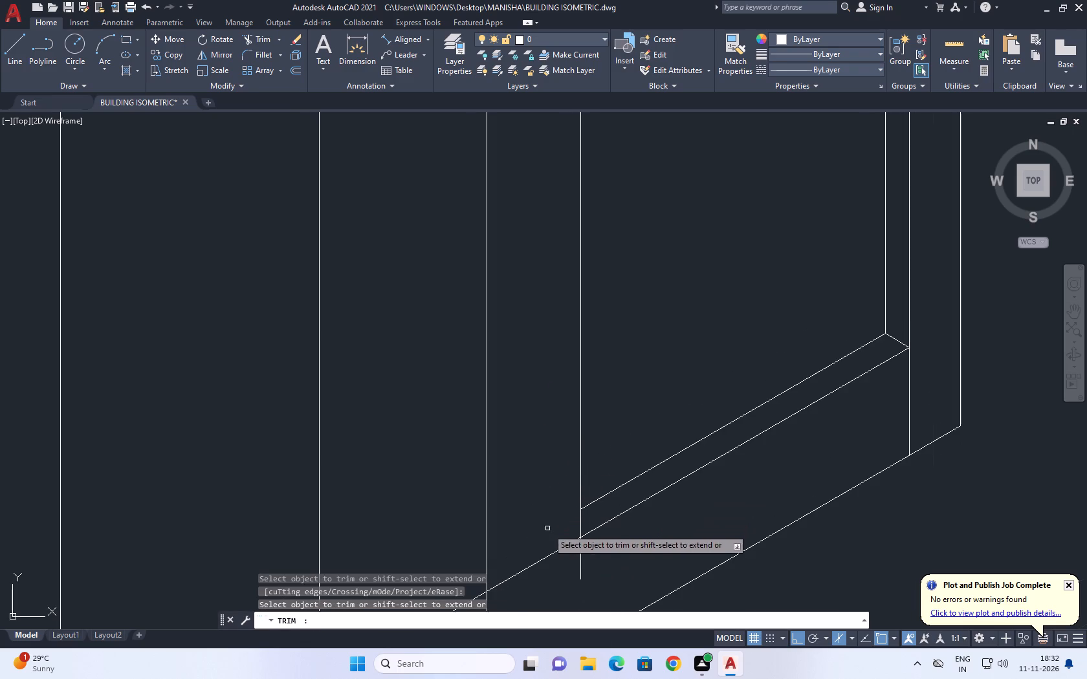
pyautogui.click(589, 555)
pyautogui.click(565, 564)
pyautogui.scroll(-4, 635, 482)
pyautogui.press('Escape')
# Copy the new vertical along the facade towards the far pier, undoing a 0.25 offset and placing the copy at 0.025.
pyautogui.scroll(2, 623, 497)
pyautogui.moveTo(623, 496); pyautogui.dragTo(629, 519, button='middle')
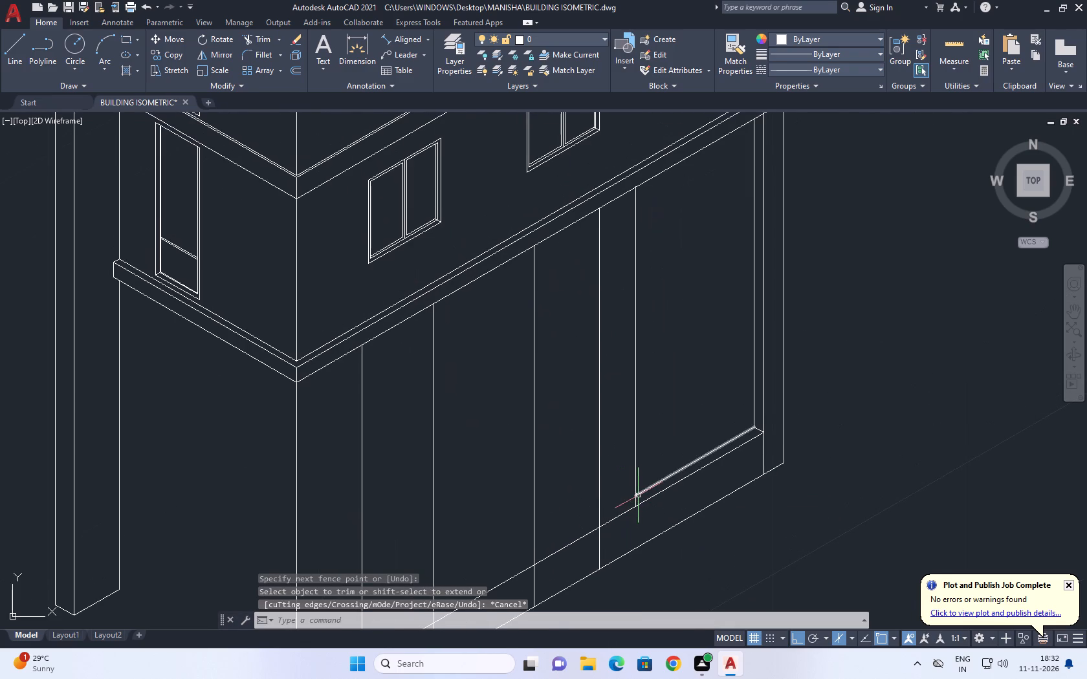
pyautogui.scroll(1, 637, 499)
pyautogui.moveTo(633, 496); pyautogui.dragTo(631, 527, button='middle')
pyautogui.scroll(-2, 638, 508)
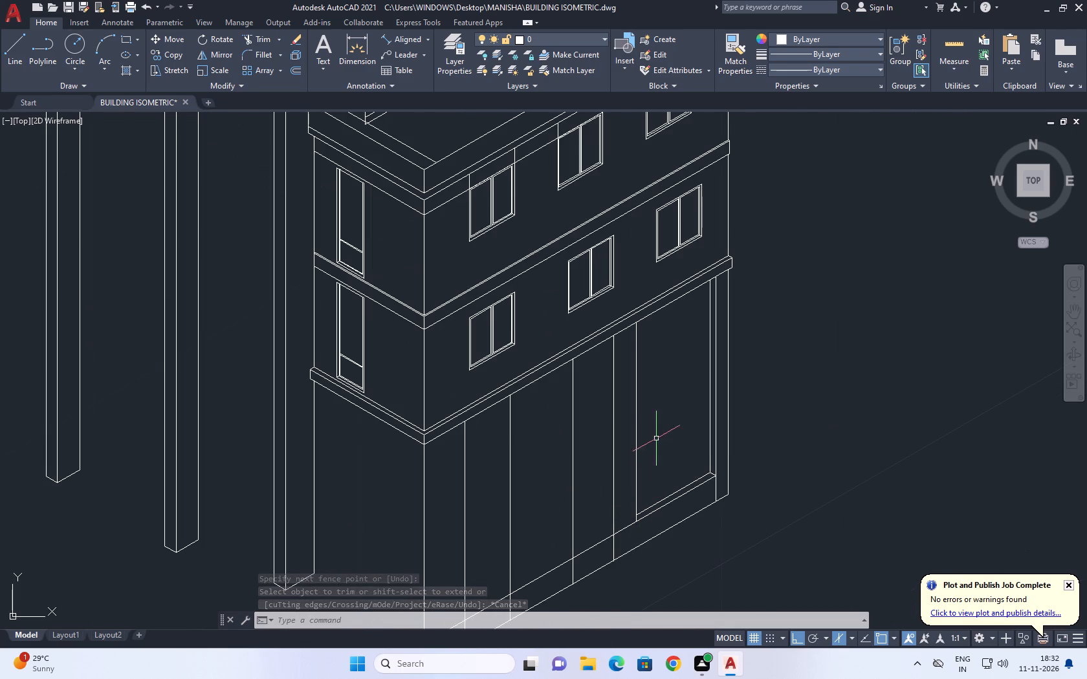
pyautogui.click(657, 427)
pyautogui.moveTo(637, 436); pyautogui.dragTo(630, 439)
pyautogui.click(635, 431)
pyautogui.moveTo(642, 413); pyautogui.dragTo(636, 446, button='middle')
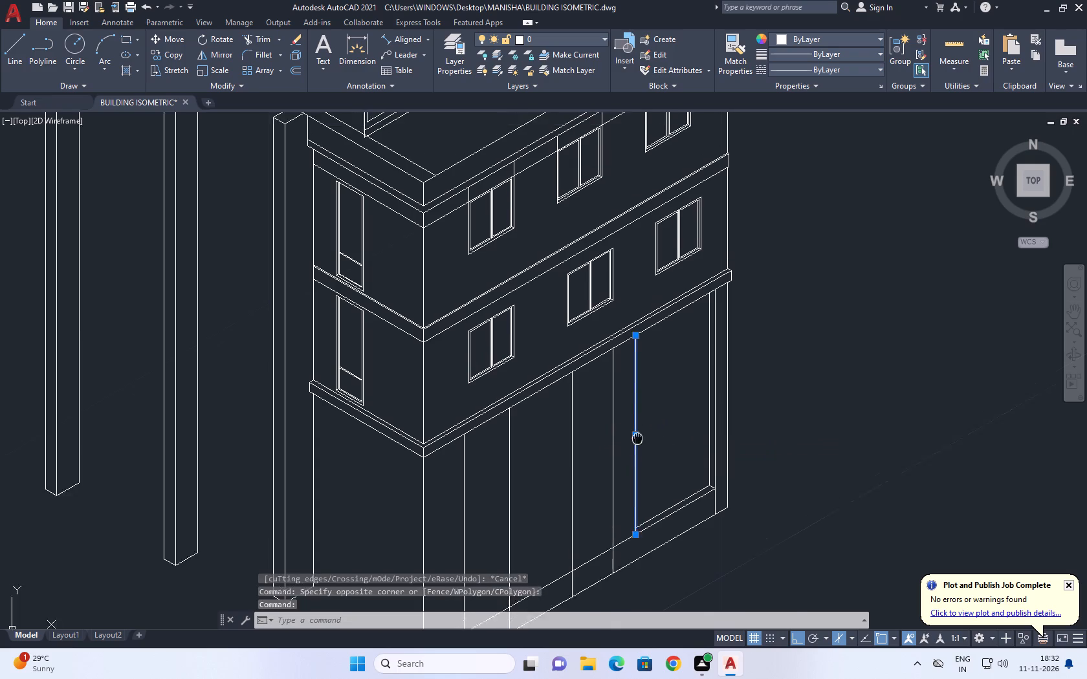
pyautogui.moveTo(636, 446); pyautogui.dragTo(618, 481, button='middle')
pyautogui.press('c')
pyautogui.write('O')
pyautogui.press('space')
pyautogui.scroll(2, 617, 481)
pyautogui.click(617, 479)
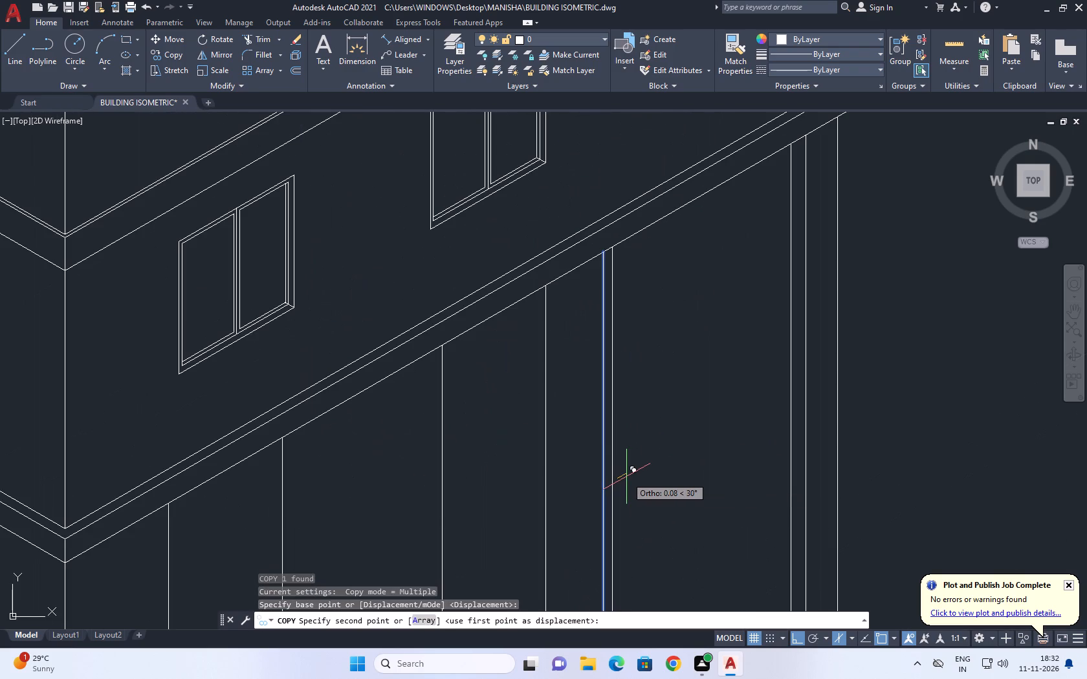
pyautogui.write('0.')
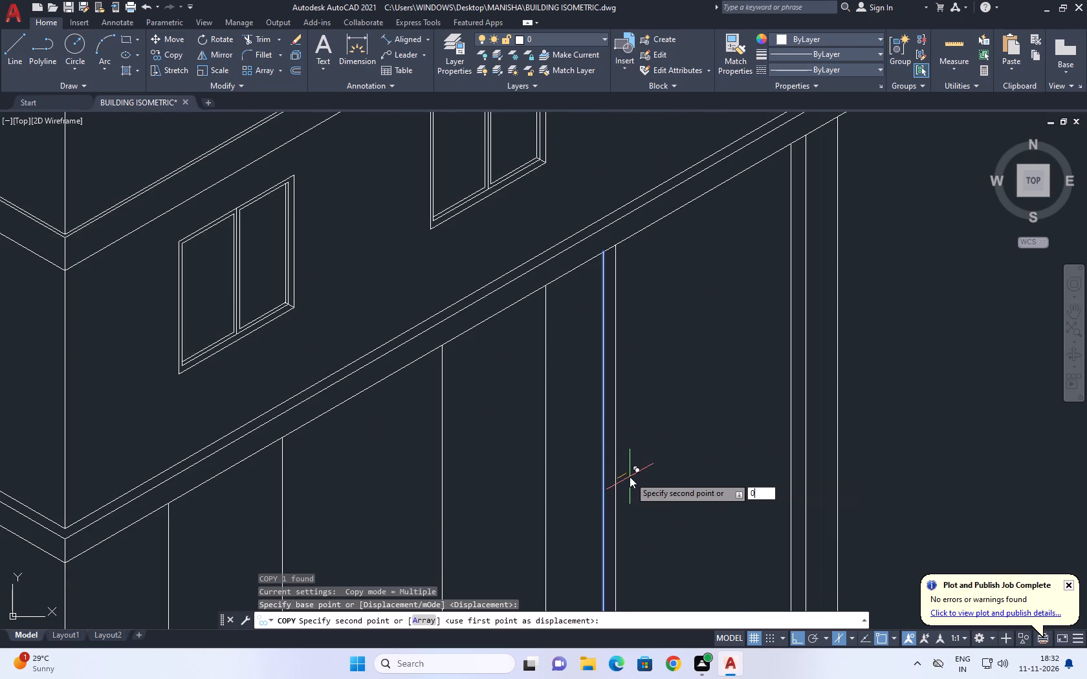
pyautogui.write('25')
pyautogui.press('Return')
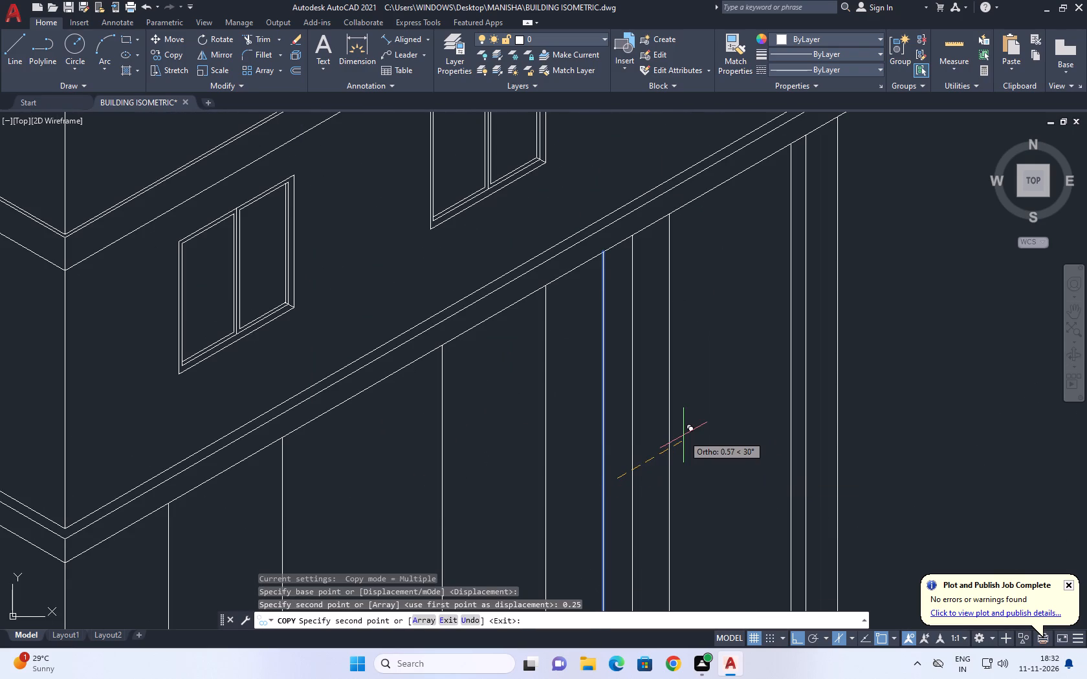
pyautogui.hotkey('ctrl', 'z')
pyautogui.scroll(2, 643, 466)
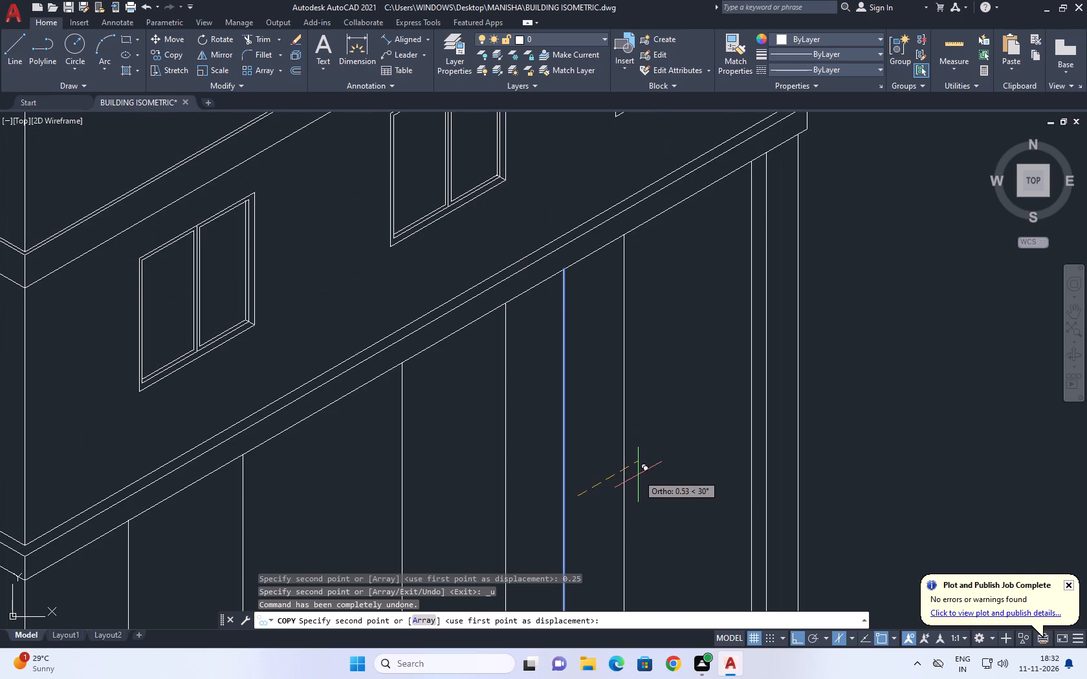
pyautogui.write('0.')
pyautogui.press('0')
pyautogui.write('25')
pyautogui.press('Return')
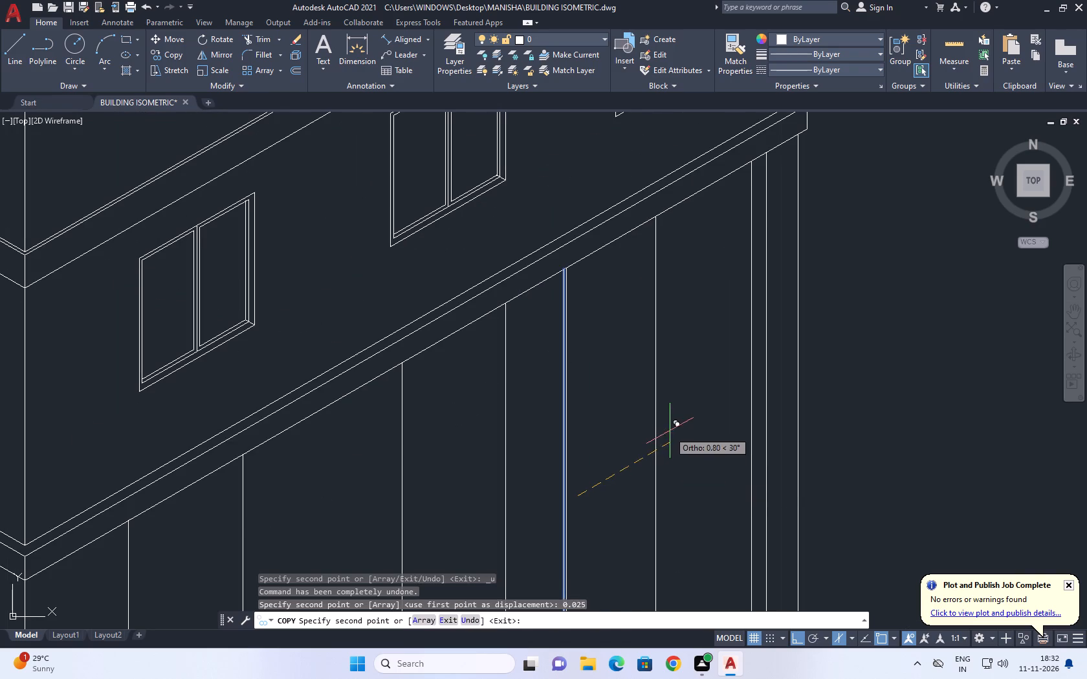
pyautogui.press('space')
# Trim the copied vertical below the inner base line and the inner line's stub between the two closely spaced verticals.
pyautogui.moveTo(731, 462); pyautogui.dragTo(712, 367, button='middle')
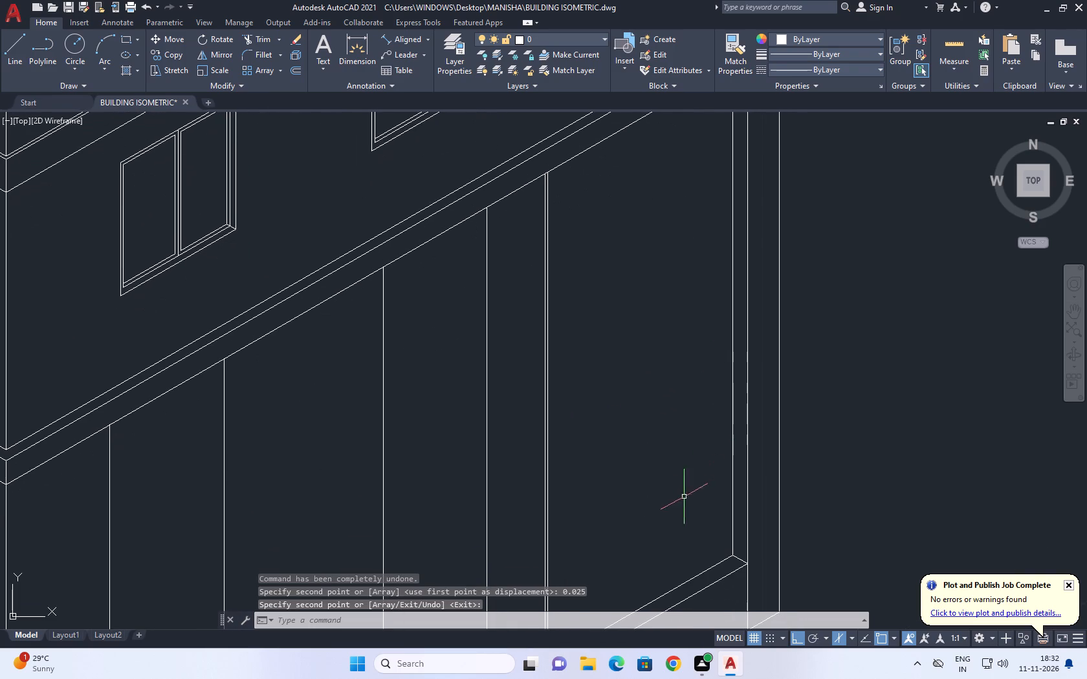
pyautogui.scroll(-2, 680, 495)
pyautogui.scroll(5, 641, 563)
pyautogui.write('TR')
pyautogui.press('space')
pyautogui.scroll(3, 538, 573)
pyautogui.moveTo(556, 548); pyautogui.dragTo(593, 302, button='middle')
pyautogui.click(587, 447)
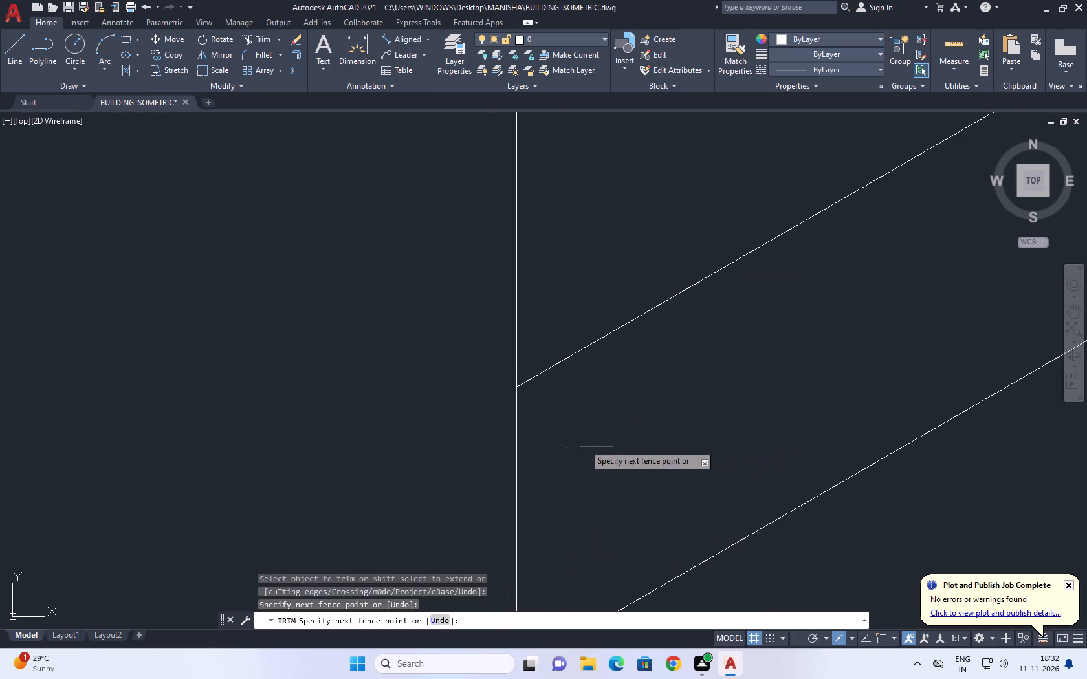
pyautogui.moveTo(546, 361); pyautogui.dragTo(587, 434)
pyautogui.press('space')
# Draw a vertical from the midpoint of the inner base line up to just past the ledge's underside.
pyautogui.scroll(-2, 620, 416)
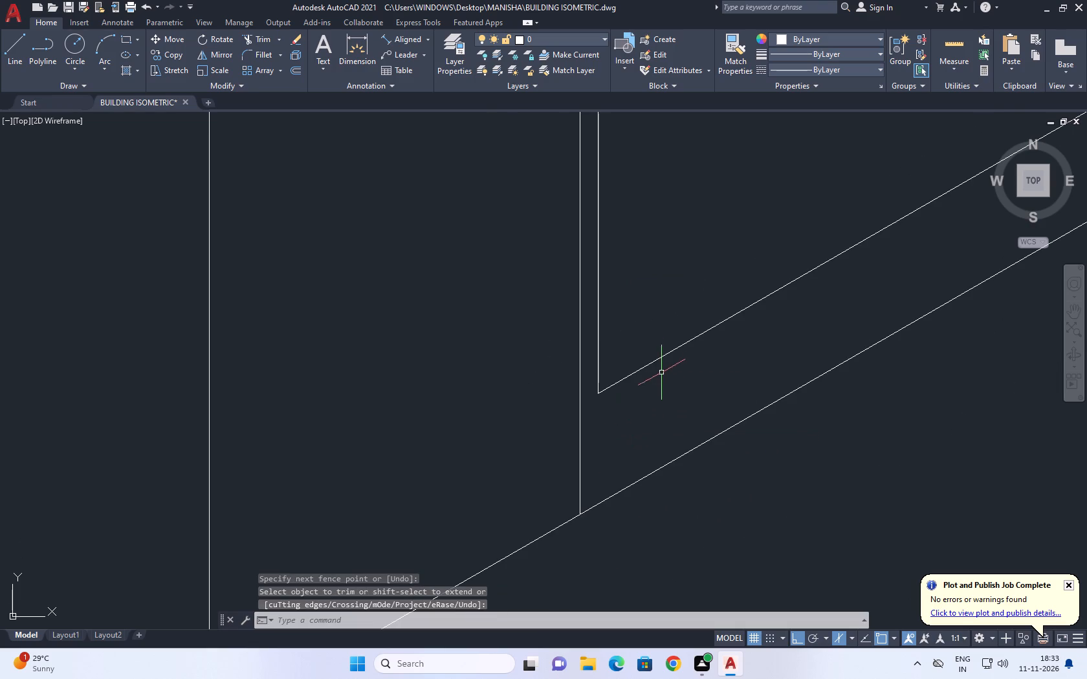
pyautogui.moveTo(661, 367); pyautogui.dragTo(659, 429, button='middle')
pyautogui.scroll(-4, 658, 429)
pyautogui.moveTo(705, 360); pyautogui.dragTo(709, 442, button='middle')
pyautogui.scroll(-1, 711, 427)
pyautogui.moveTo(722, 366); pyautogui.dragTo(722, 380, button='middle')
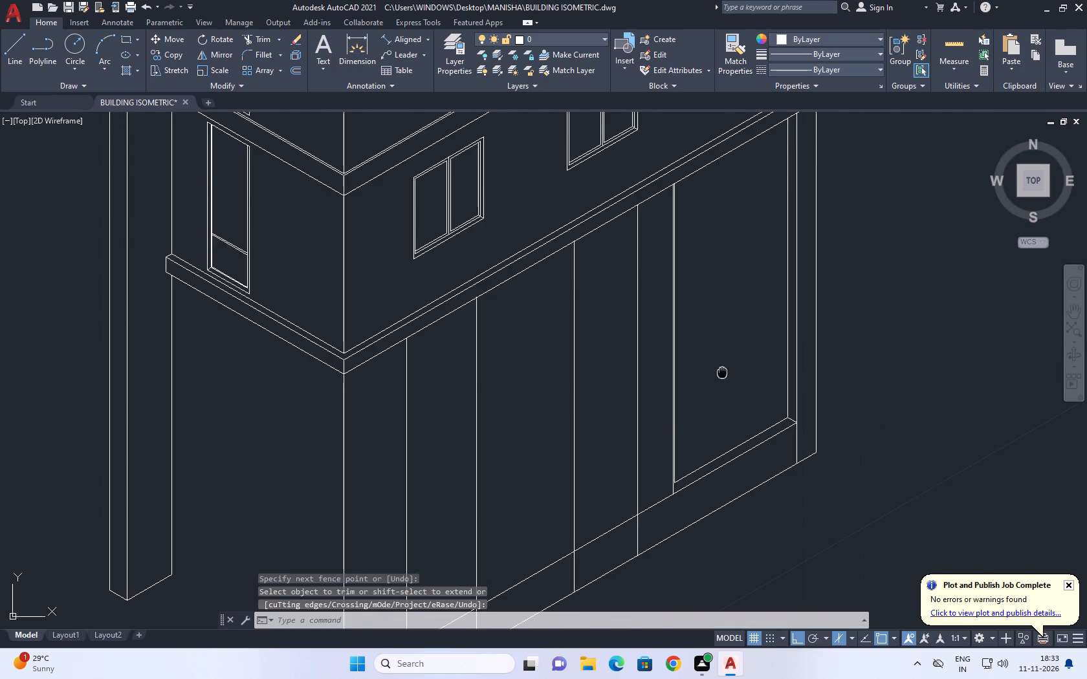
pyautogui.moveTo(722, 380); pyautogui.dragTo(715, 455, button='middle')
pyautogui.press('l')
pyautogui.press('space')
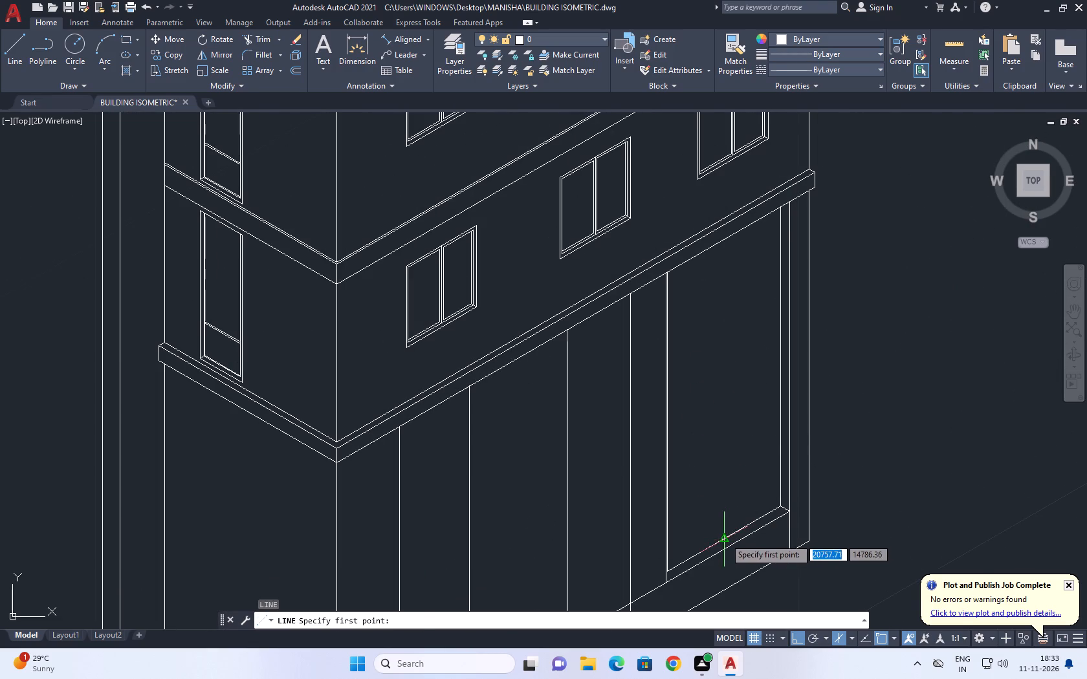
pyautogui.click(725, 541)
pyautogui.scroll(3, 714, 244)
pyautogui.click(732, 217)
pyautogui.press('space')
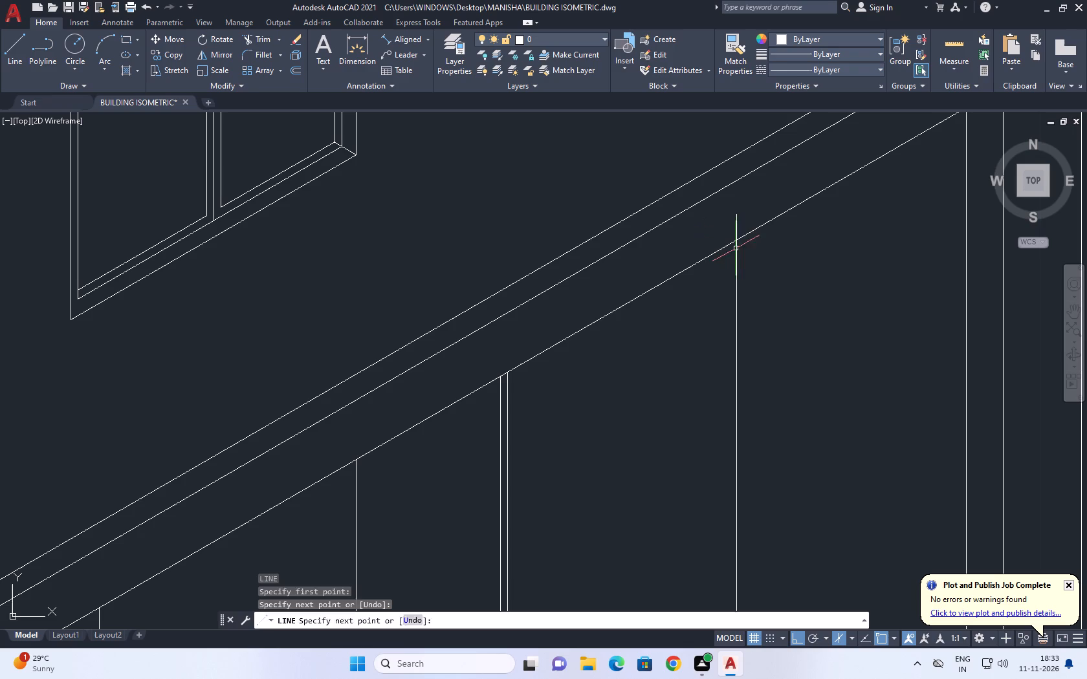
# Trim the stub of the opening's centre vertical that sticks up past the ledge's underside.
pyautogui.write('TR')
pyautogui.press('space')
pyautogui.click(738, 230)
pyautogui.press('space')
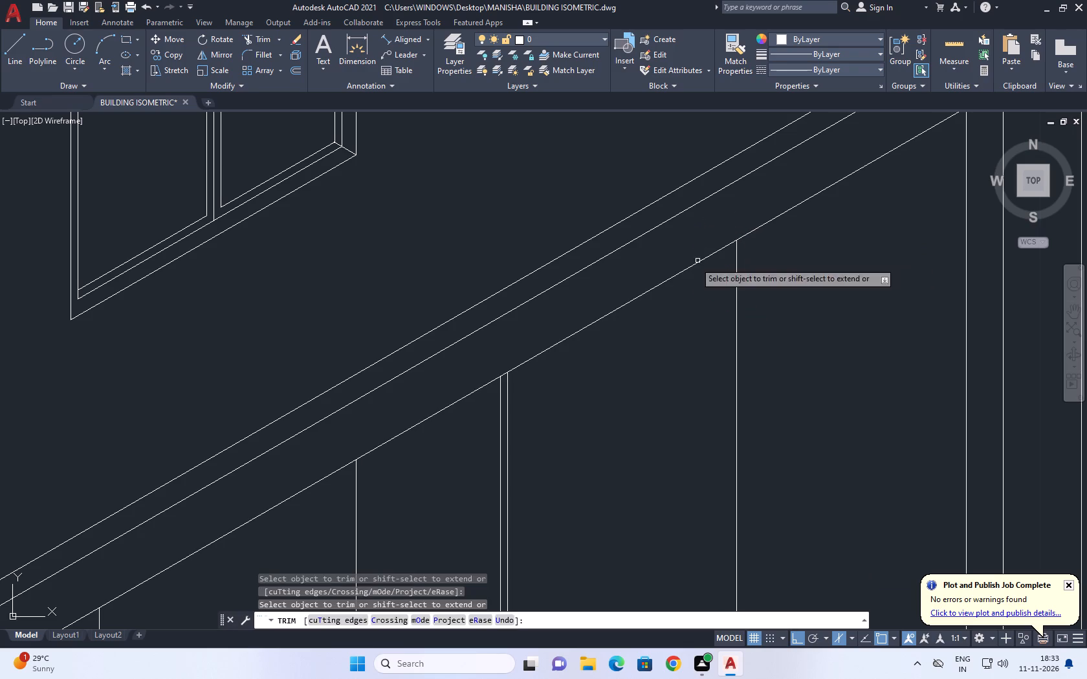
# Draw a line along the ledge's underside across the top of the opening, between its inner side verticals.
pyautogui.scroll(-2, 690, 272)
pyautogui.moveTo(712, 349); pyautogui.dragTo(692, 230, button='middle')
pyautogui.moveTo(641, 189); pyautogui.dragTo(648, 335, button='middle')
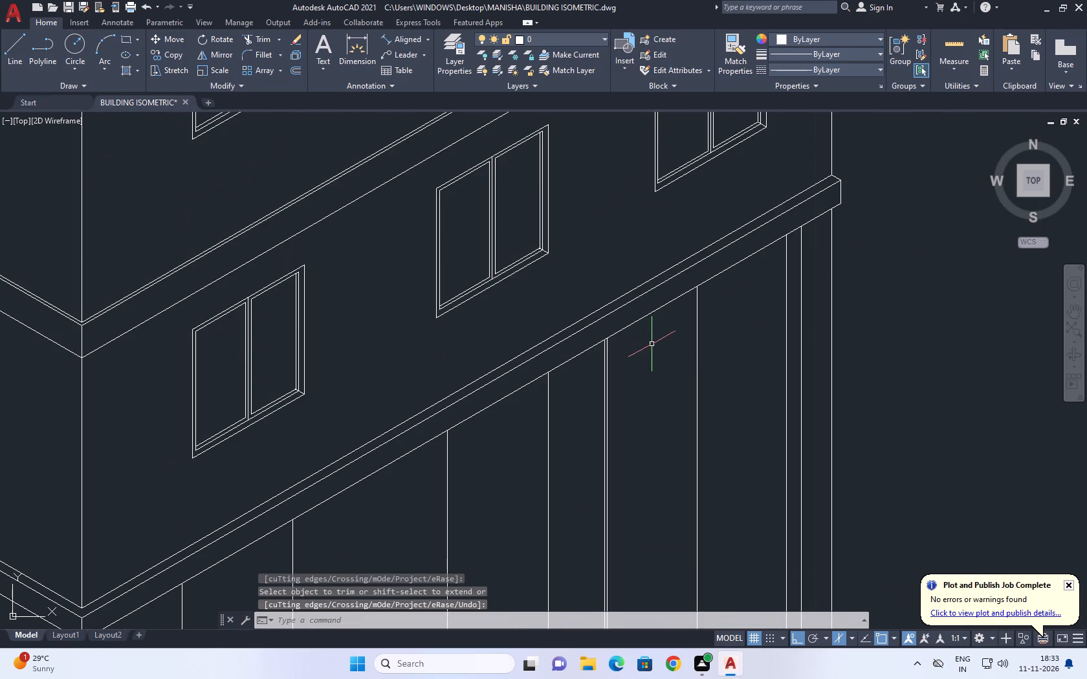
pyautogui.press('l')
pyautogui.press('space')
pyautogui.scroll(1, 617, 340)
pyautogui.click(597, 337)
pyautogui.moveTo(679, 276); pyautogui.dragTo(574, 355, button='middle')
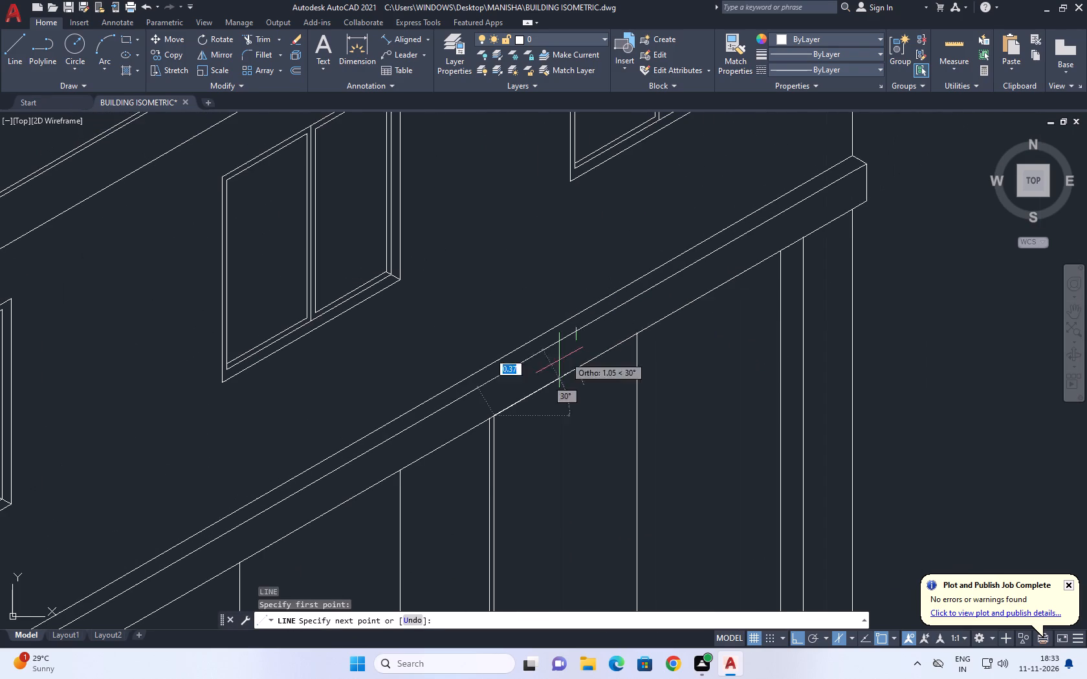
pyautogui.click(782, 252)
pyautogui.press('space')
# Move the new top line straight down inside the opening to form a transom level.
pyautogui.click(738, 275)
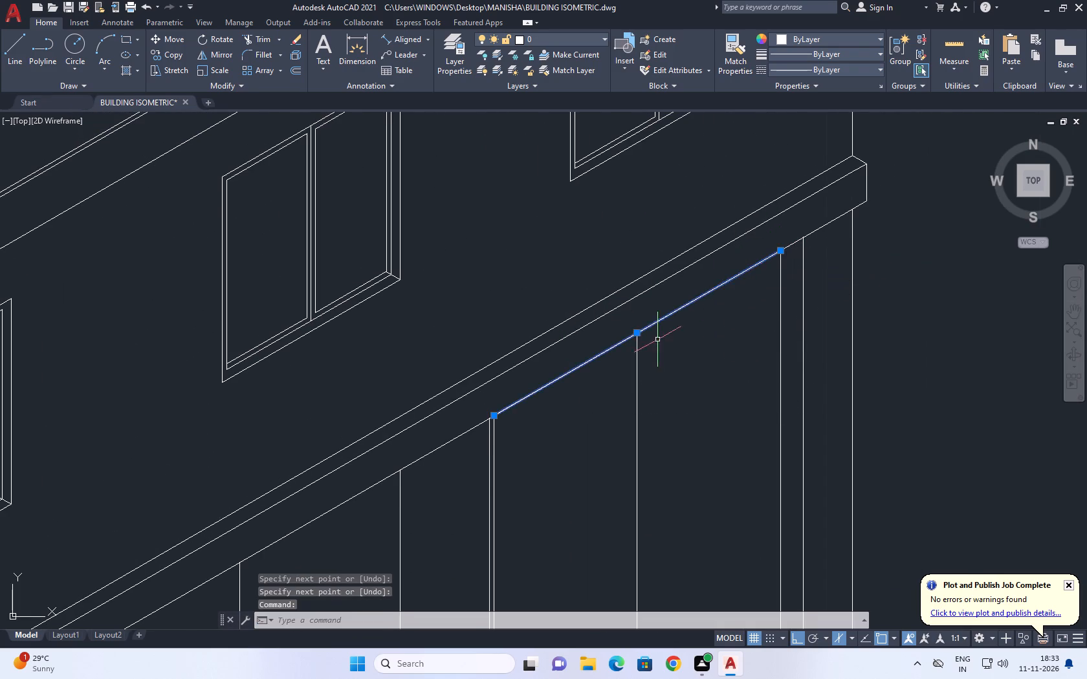
pyautogui.moveTo(649, 380); pyautogui.dragTo(690, 238, button='middle')
pyautogui.write('M')
pyautogui.press('space')
pyautogui.click(720, 201)
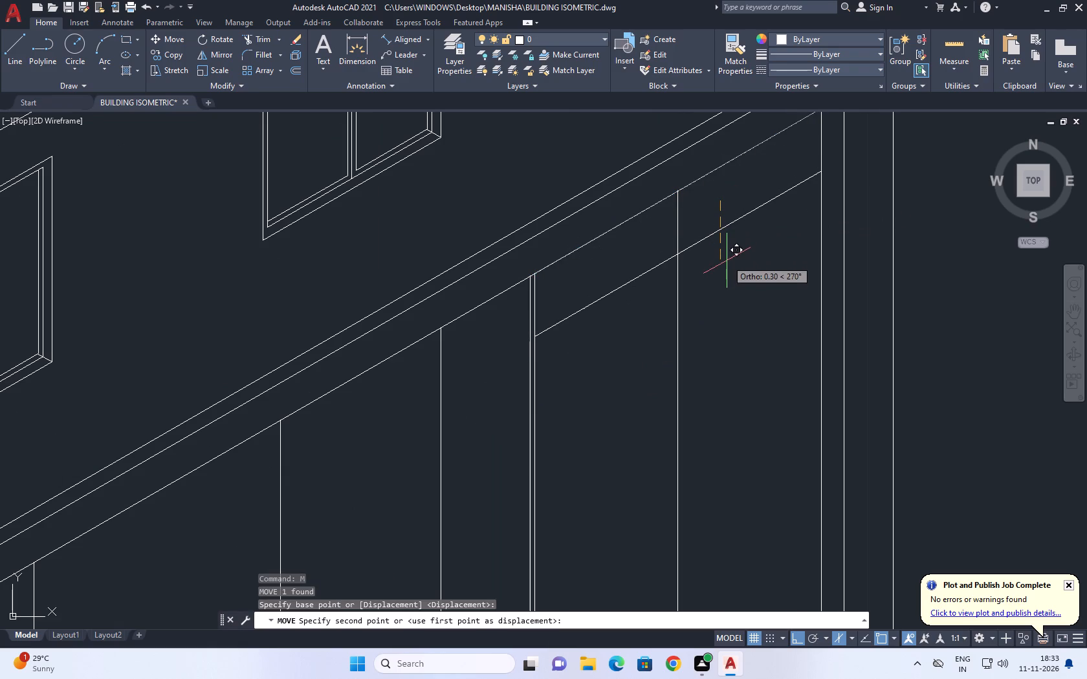
pyautogui.click(725, 299)
# Copy the transom line straight down at distances of 0.025 and 0.05.
pyautogui.click(725, 272)
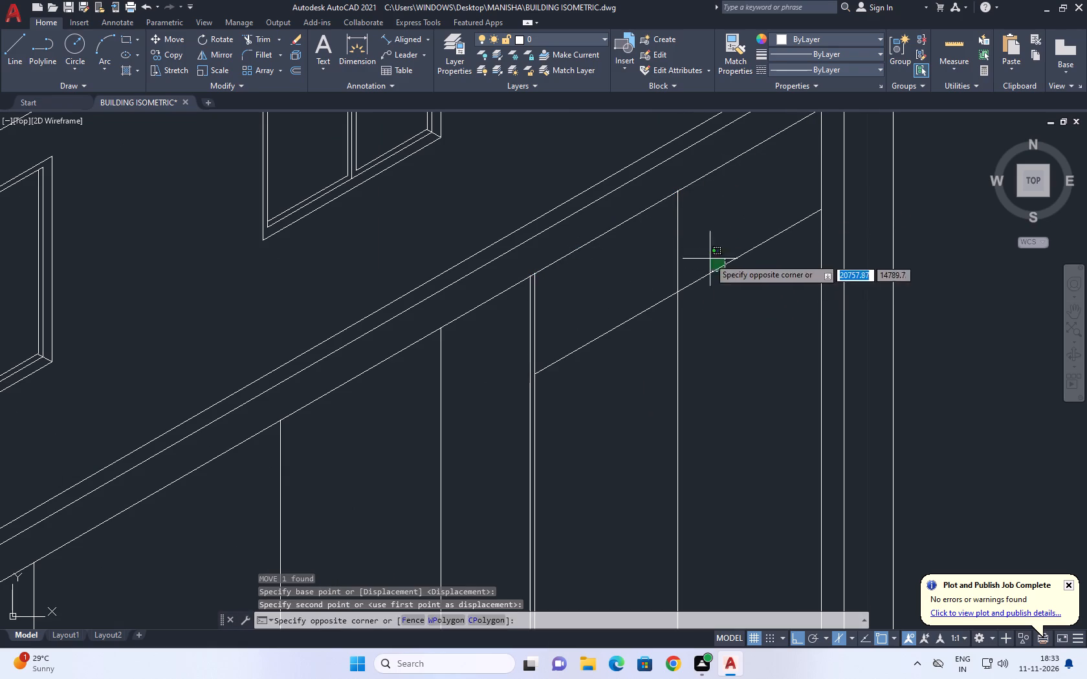
pyautogui.click(709, 257)
pyautogui.moveTo(719, 251); pyautogui.dragTo(738, 307, button='middle')
pyautogui.press('c')
pyautogui.press('o')
pyautogui.press('space')
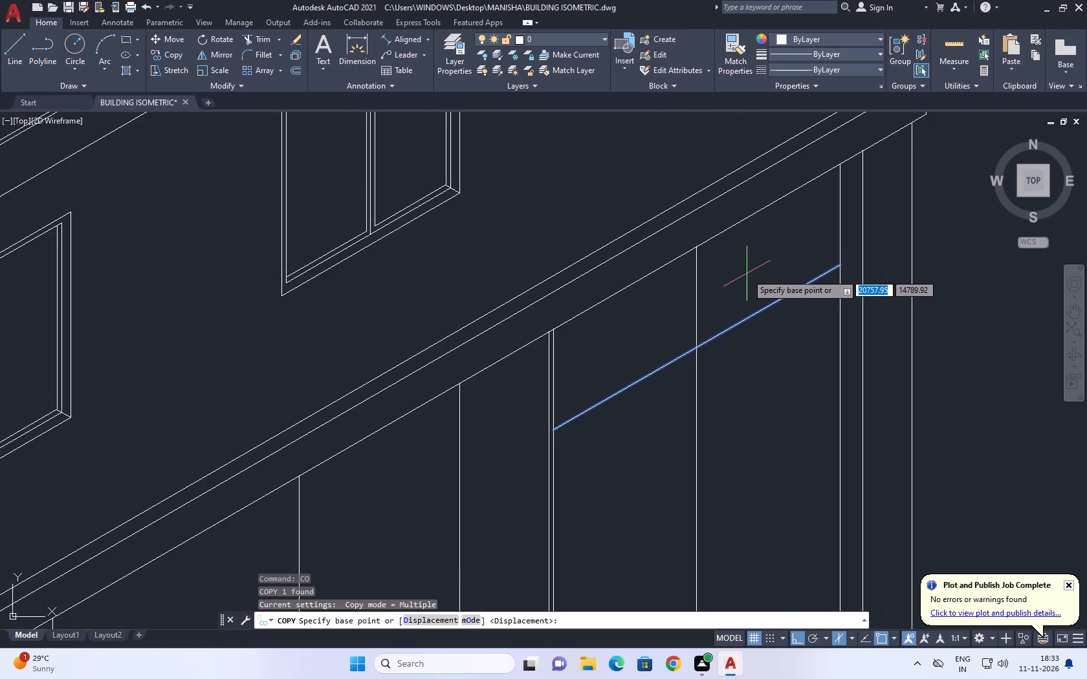
pyautogui.click(749, 274)
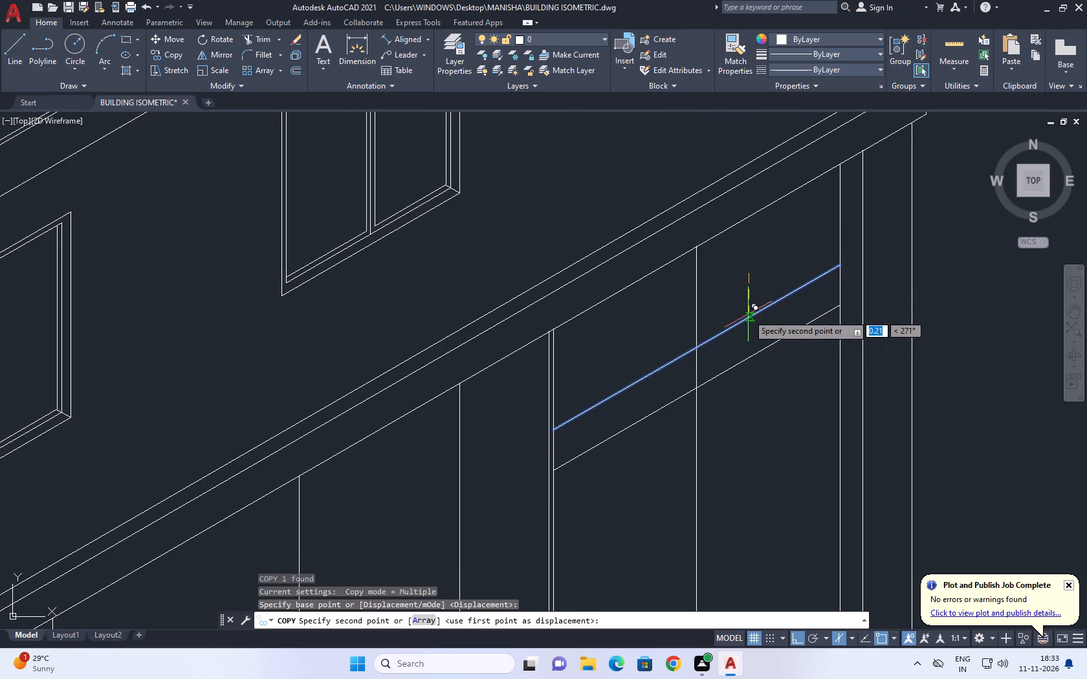
pyautogui.write('0.')
pyautogui.press('0')
pyautogui.press('2')
pyautogui.press('5')
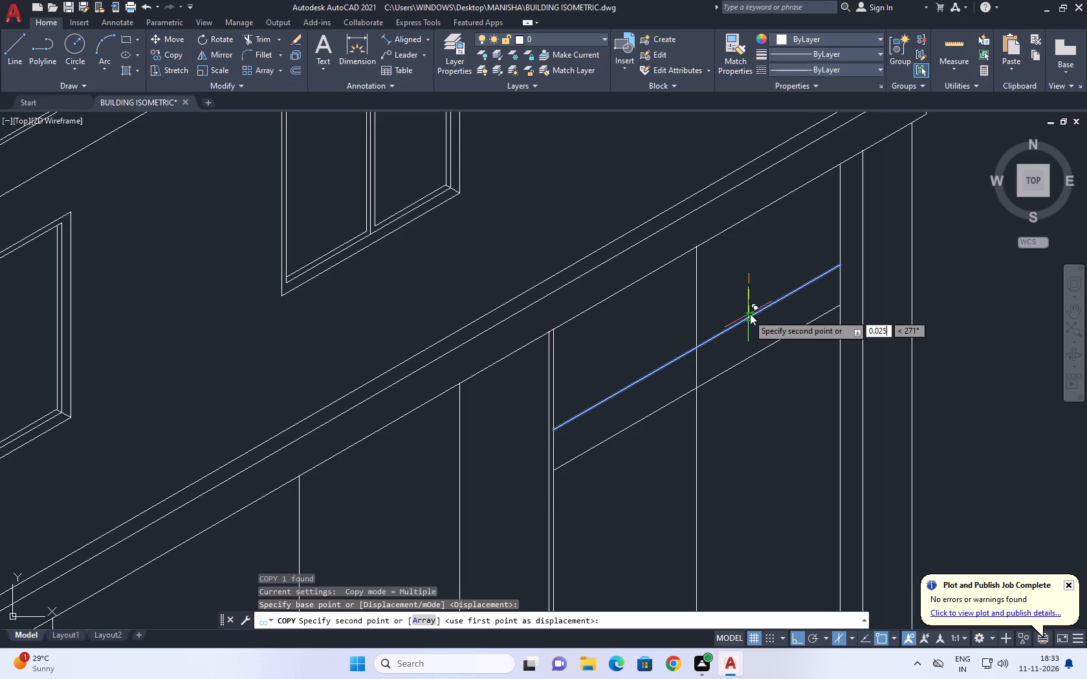
pyautogui.press('Return')
pyautogui.write('0.05')
pyautogui.press('Return')
pyautogui.press('space')
# Delete the middle one of the three transom lines.
pyautogui.scroll(1, 732, 339)
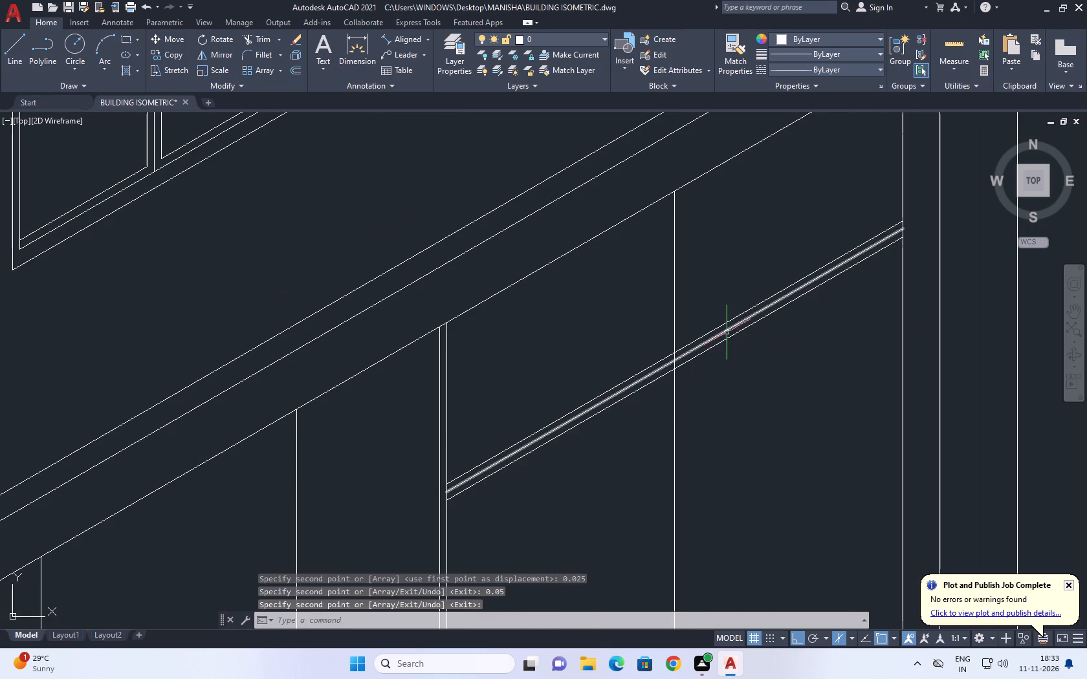
pyautogui.click(727, 332)
pyautogui.press('Delete')
# Copy the opening's centre vertical 0.025 to each side along the facade direction.
pyautogui.moveTo(691, 402); pyautogui.dragTo(676, 278, button='middle')
pyautogui.click(694, 356)
pyautogui.click(622, 353)
pyautogui.scroll(-1, 653, 356)
pyautogui.moveTo(668, 361); pyautogui.dragTo(665, 361, button='middle')
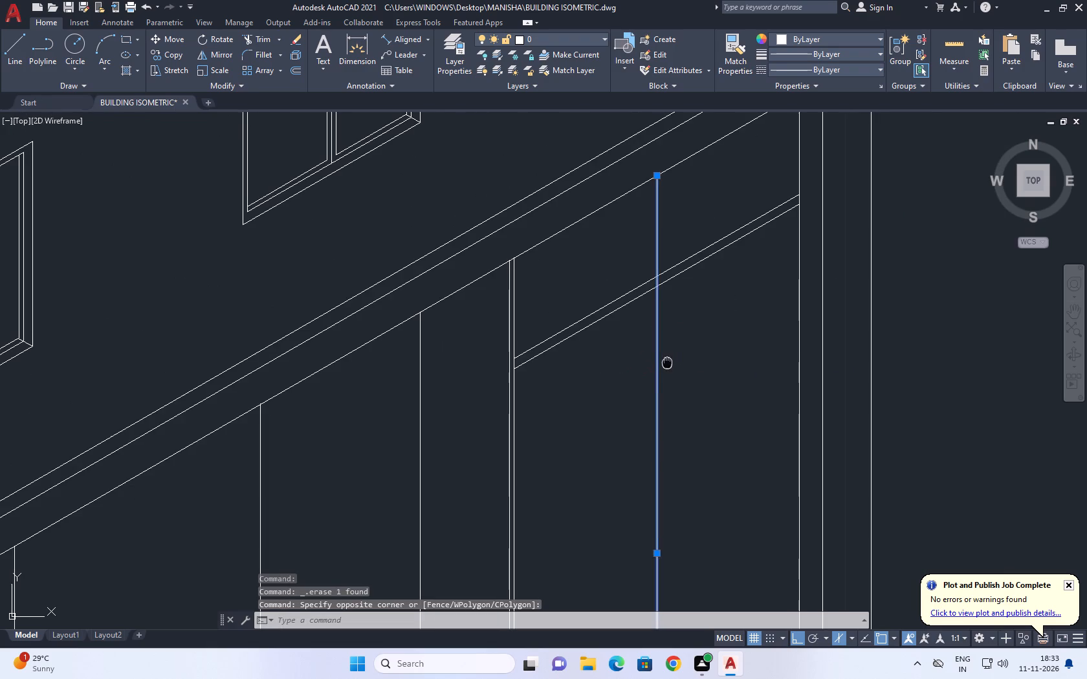
pyautogui.moveTo(665, 361); pyautogui.dragTo(613, 339, button='middle')
pyautogui.moveTo(634, 339); pyautogui.dragTo(641, 354, button='middle')
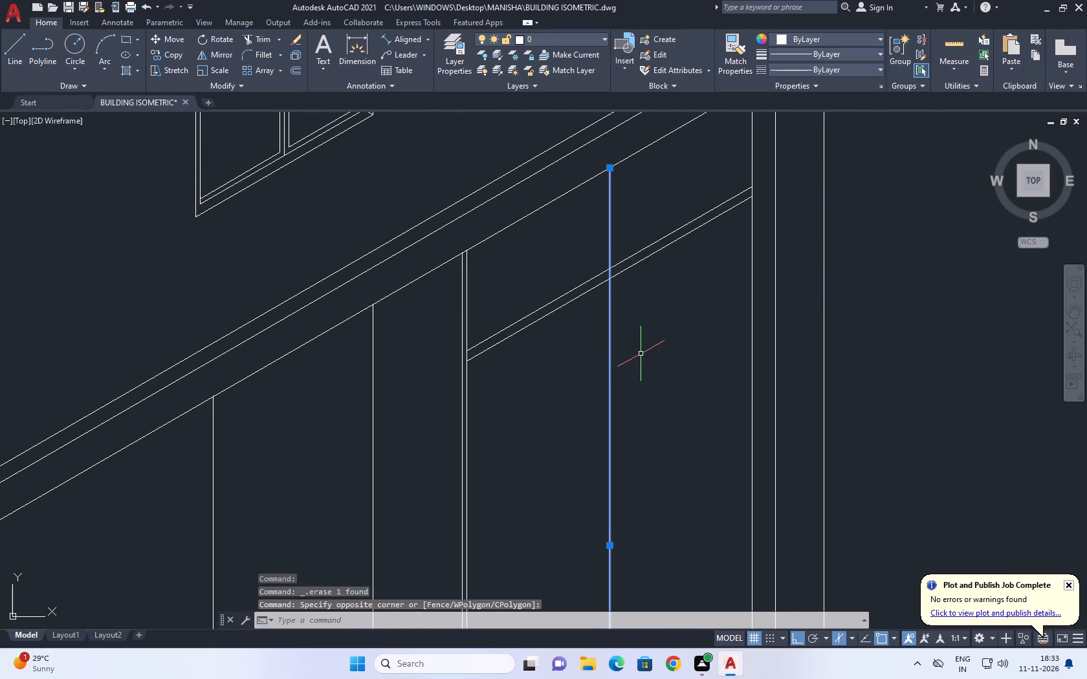
pyautogui.press('c')
pyautogui.write('O')
pyautogui.press('space')
pyautogui.scroll(1, 635, 342)
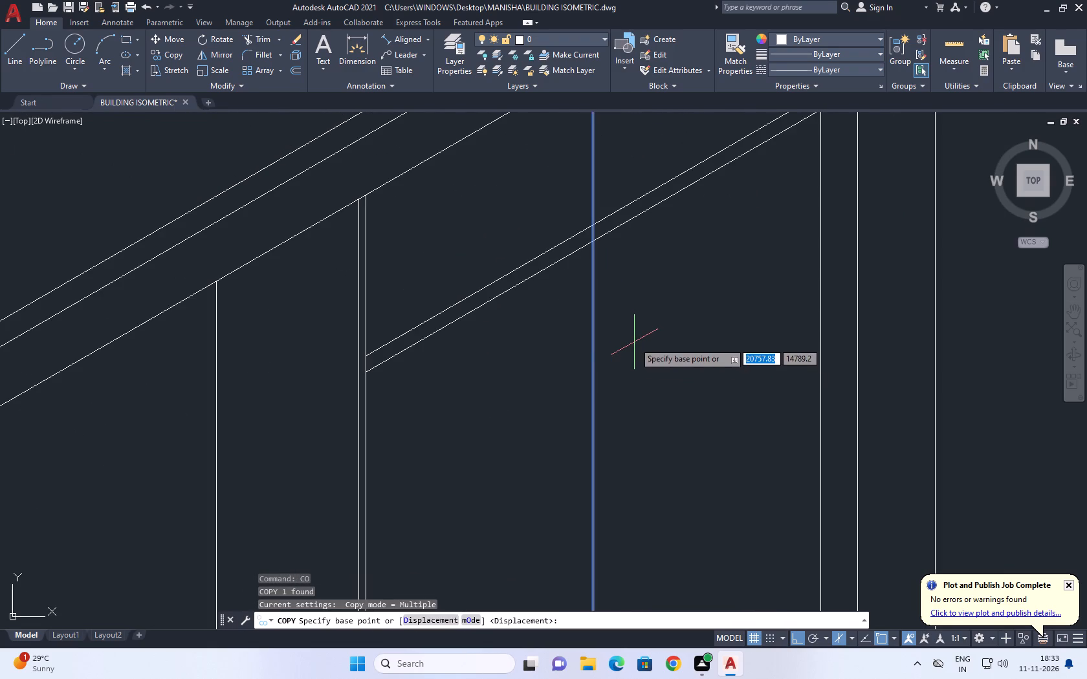
pyautogui.click(625, 349)
pyautogui.write('0.')
pyautogui.write('02')
pyautogui.press('5')
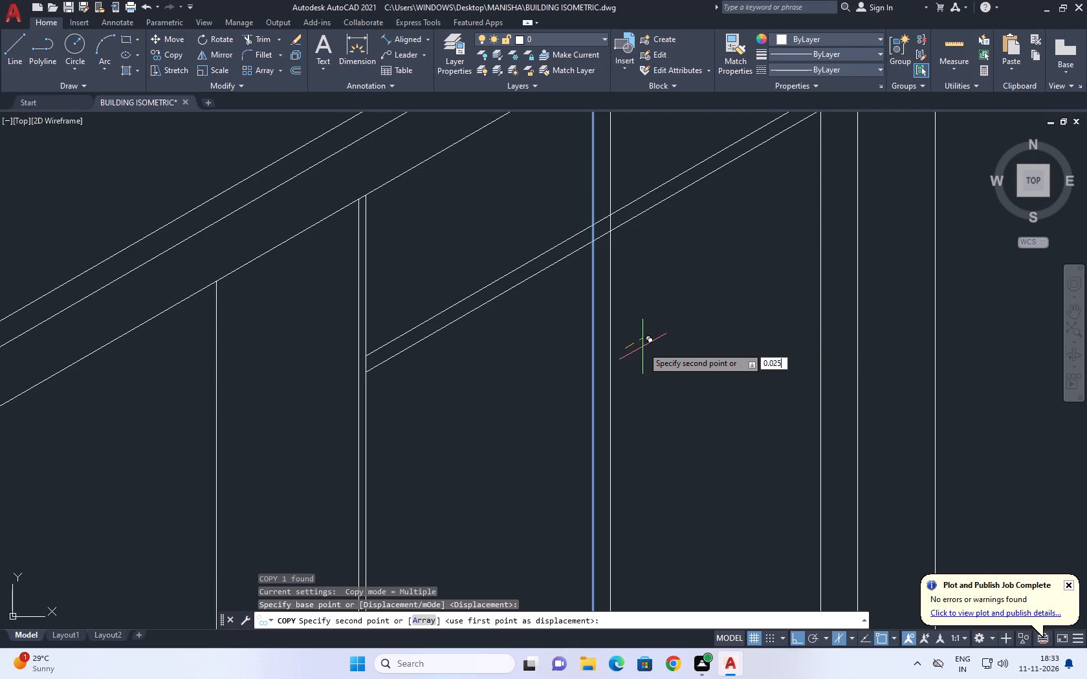
pyautogui.press('Return')
pyautogui.write('0.052')
pyautogui.press('BackSpace')
pyautogui.press('BackSpace')
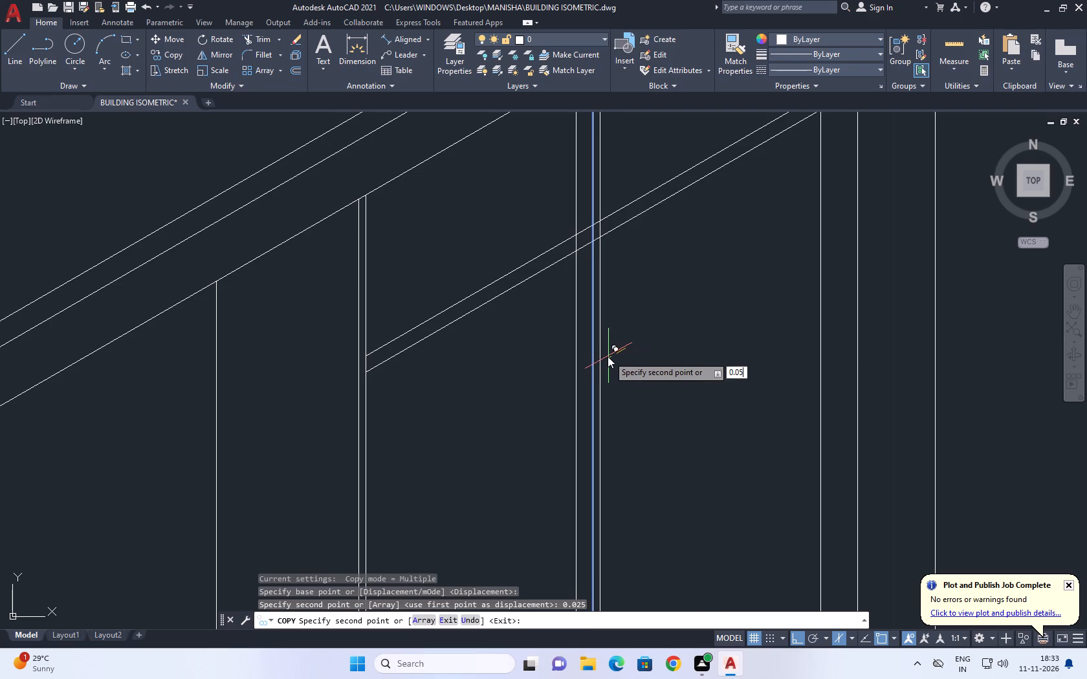
pyautogui.write('25')
pyautogui.press('Return')
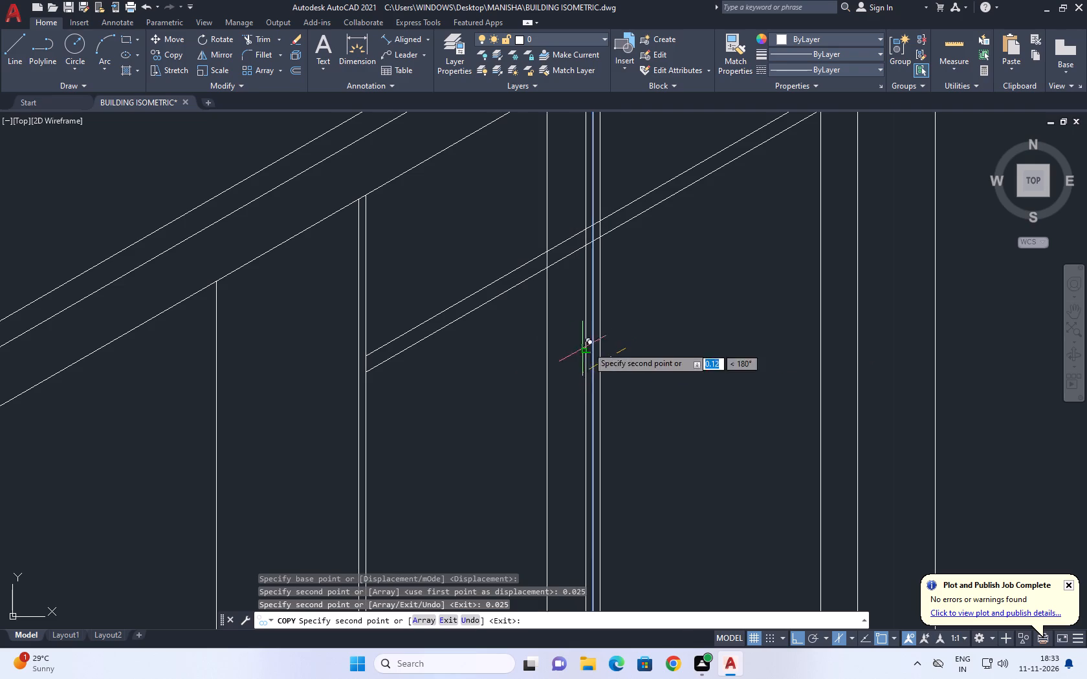
pyautogui.press('space')
# Trim away the middle of the three central verticals above, between and below the transom lines.
pyautogui.moveTo(633, 387); pyautogui.dragTo(703, 408, button='middle')
pyautogui.moveTo(686, 286); pyautogui.dragTo(685, 297, button='middle')
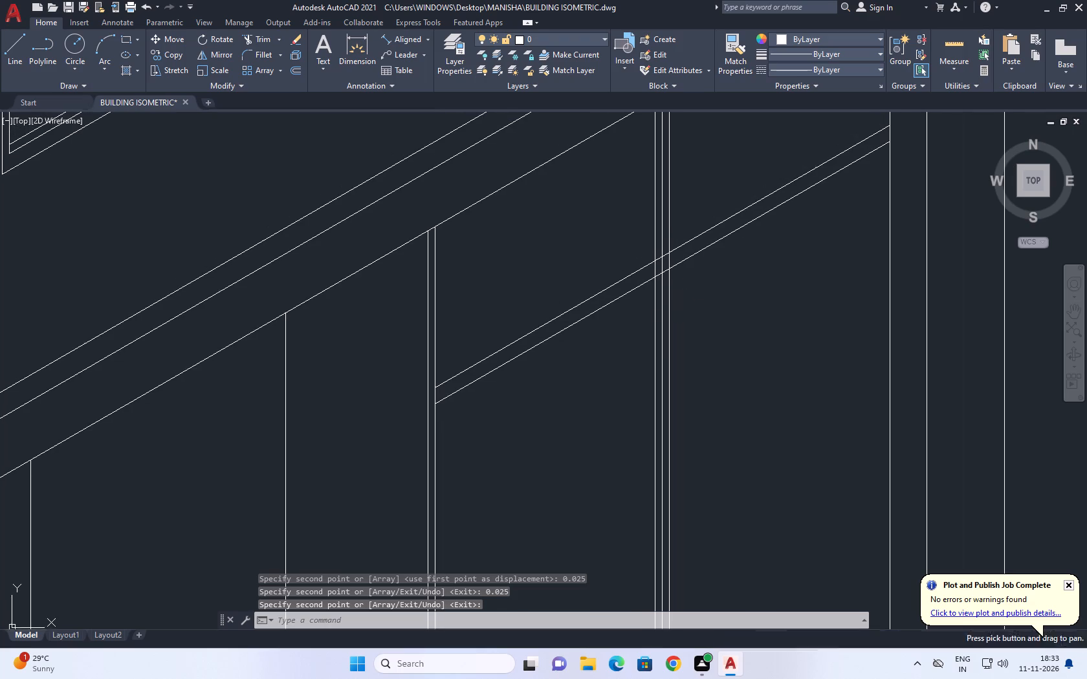
pyautogui.click(259, 35)
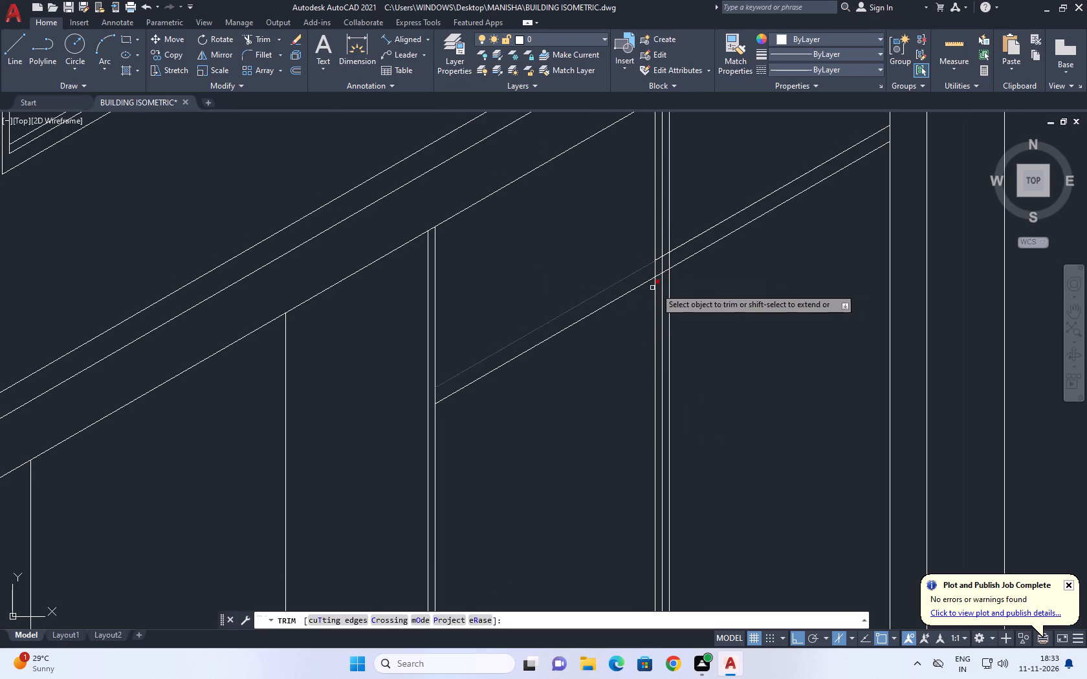
pyautogui.scroll(2, 664, 264)
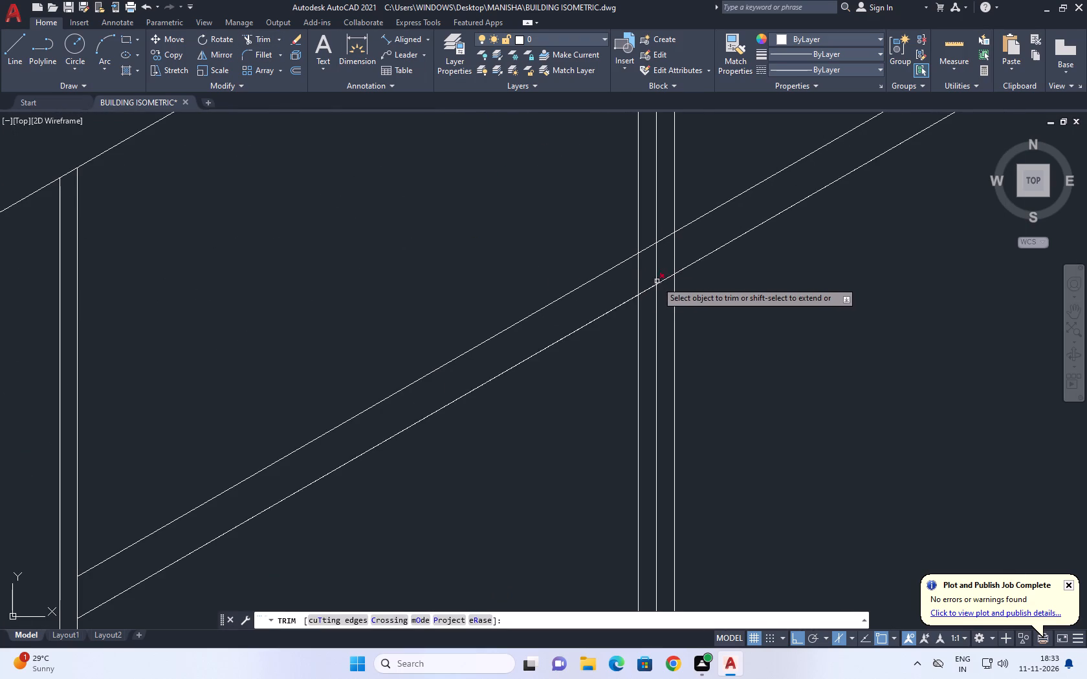
pyautogui.scroll(-3, 687, 305)
pyautogui.click(678, 311)
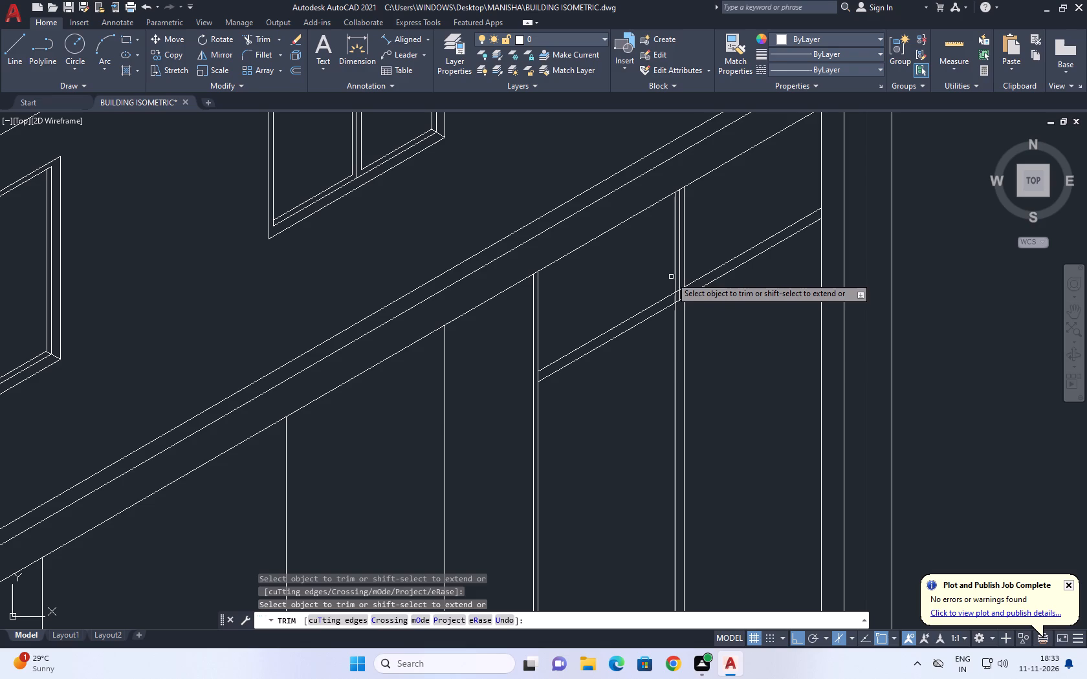
pyautogui.click(680, 275)
pyautogui.scroll(2, 680, 294)
pyautogui.click(677, 296)
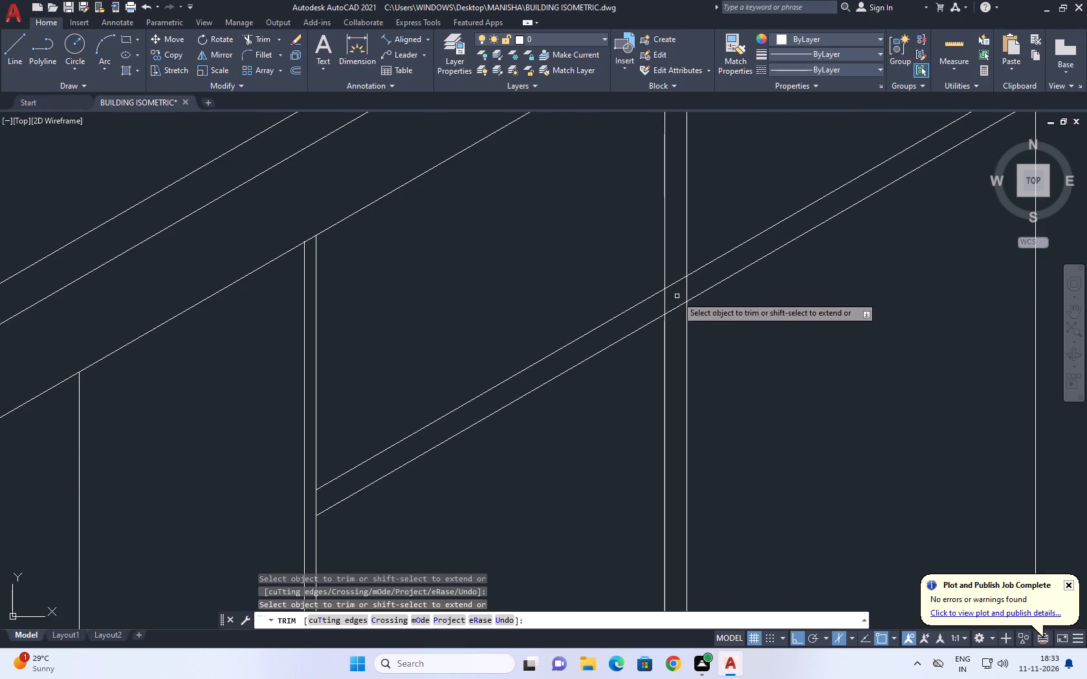
pyautogui.scroll(-3, 689, 268)
pyautogui.scroll(-2, 731, 299)
pyautogui.moveTo(802, 325); pyautogui.dragTo(806, 337, button='middle')
pyautogui.scroll(-1, 802, 329)
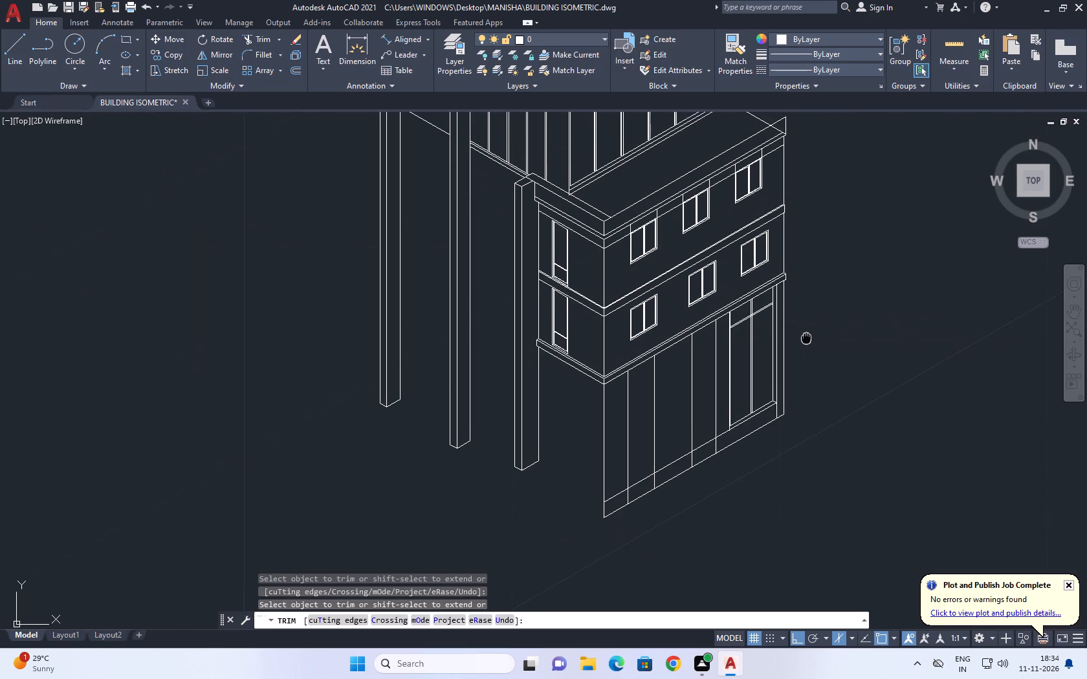
pyautogui.moveTo(806, 337); pyautogui.dragTo(804, 333, button='middle')
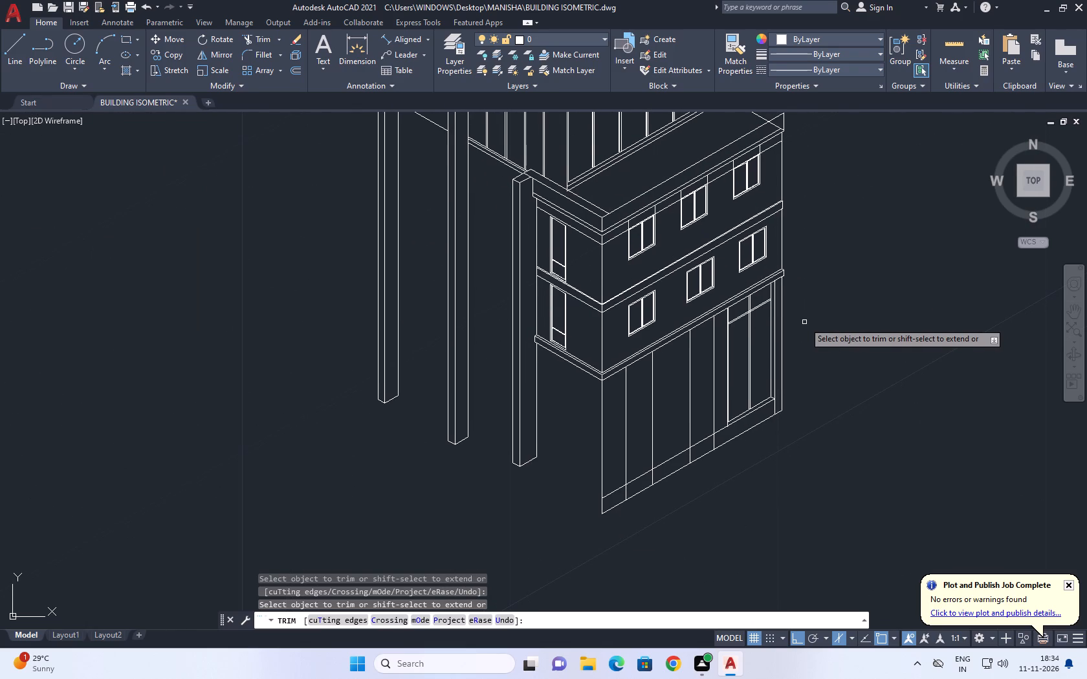
pyautogui.rightClick(813, 335)
pyautogui.click(835, 355)
# Trim both transom lines where they cross between the two mullion verticals.
pyautogui.scroll(3, 743, 323)
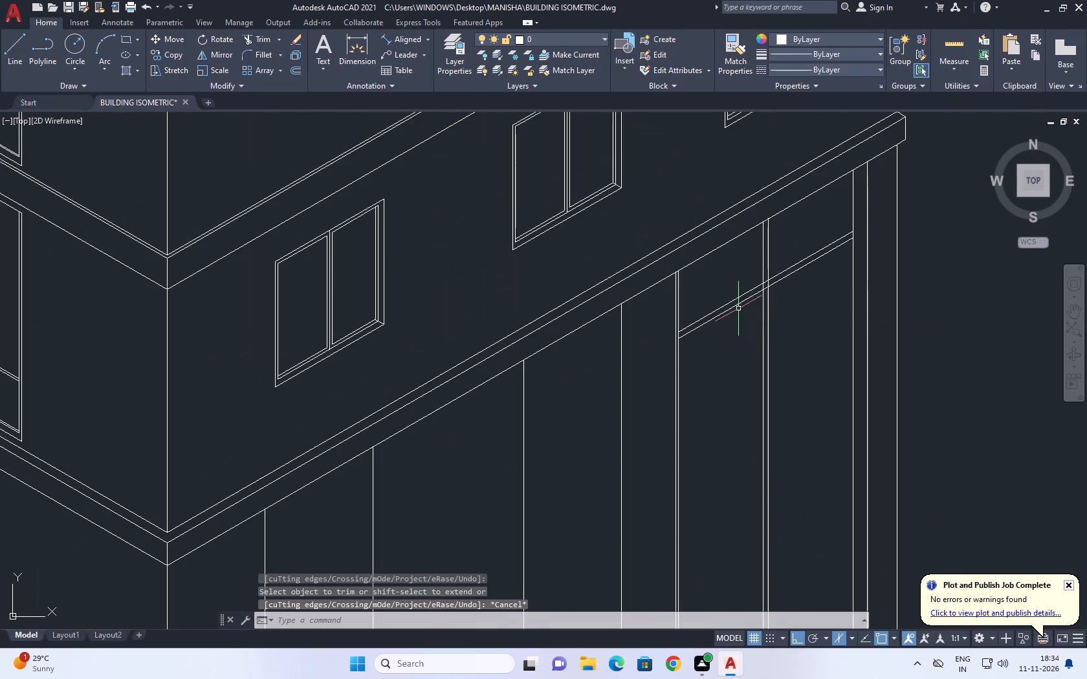
pyautogui.rightClick(767, 316)
pyautogui.click(800, 326)
pyautogui.scroll(3, 773, 294)
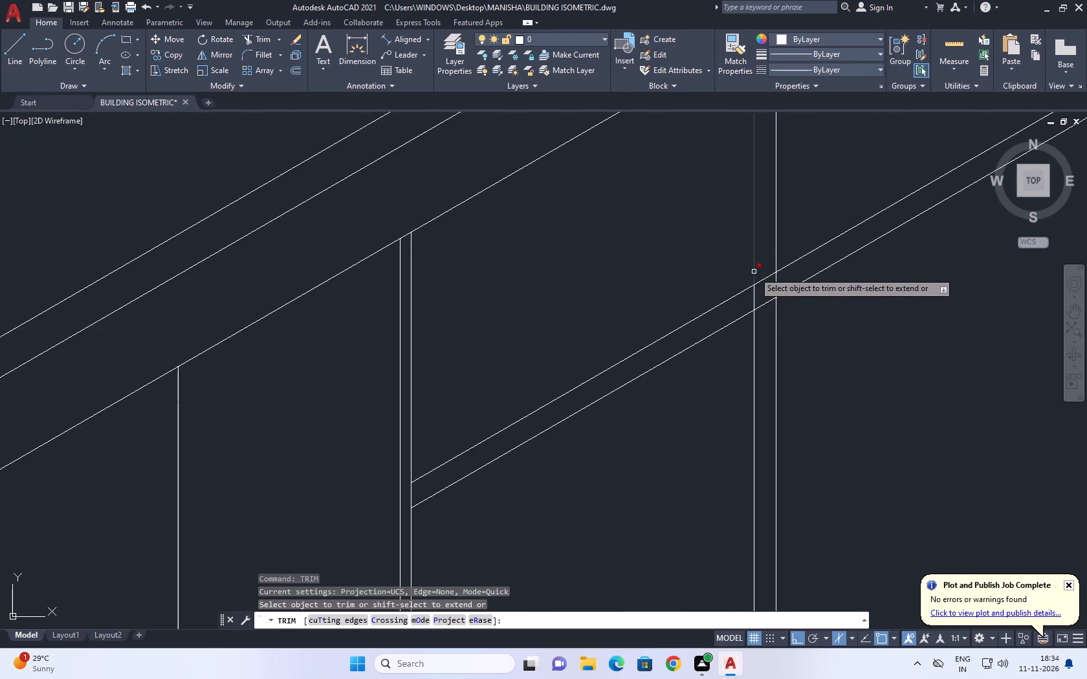
pyautogui.click(765, 270)
pyautogui.moveTo(767, 321); pyautogui.dragTo(767, 334)
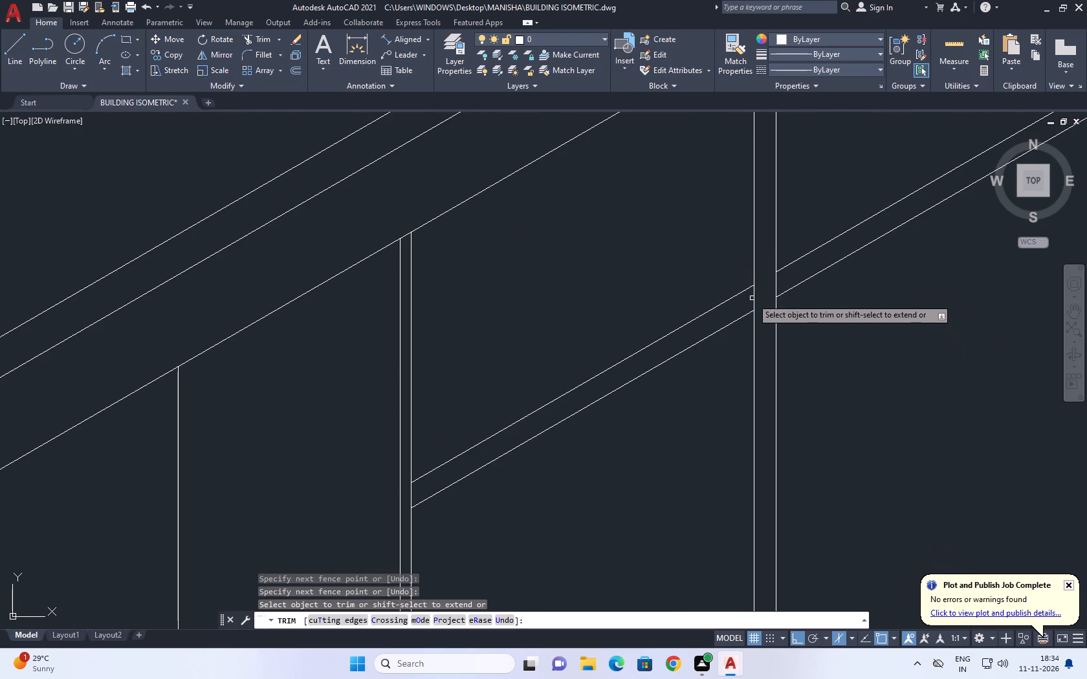
pyautogui.scroll(-4, 752, 297)
pyautogui.rightClick(777, 317)
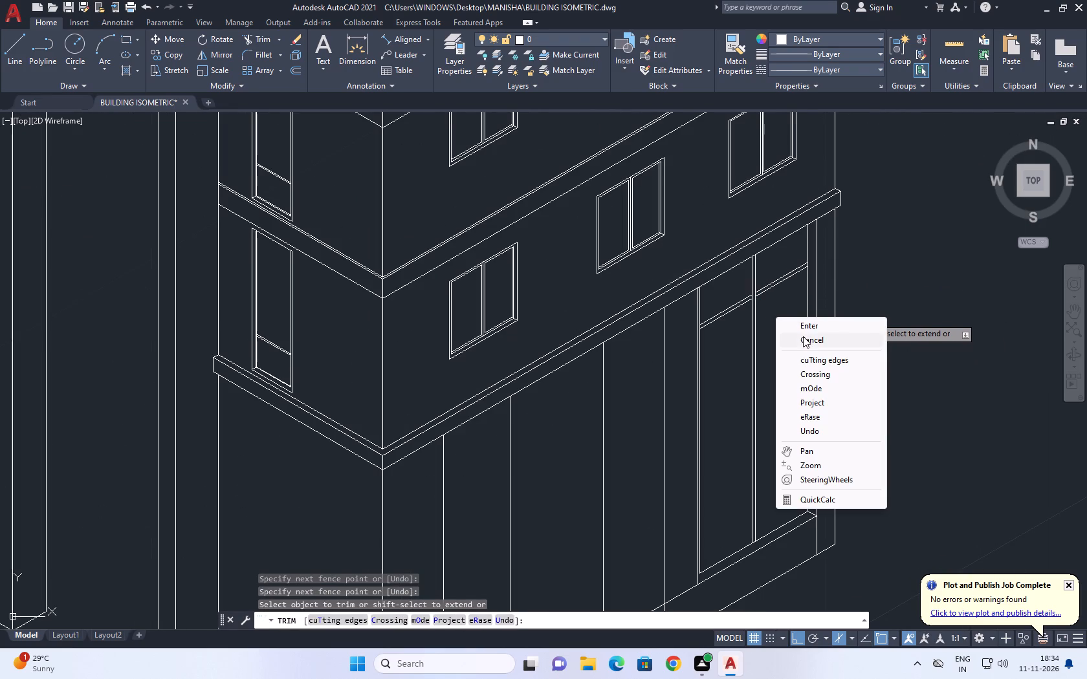
pyautogui.click(801, 336)
# Examine the ground storey's remaining bays and the raised base along the facade.
pyautogui.moveTo(741, 355); pyautogui.dragTo(712, 210, button='middle')
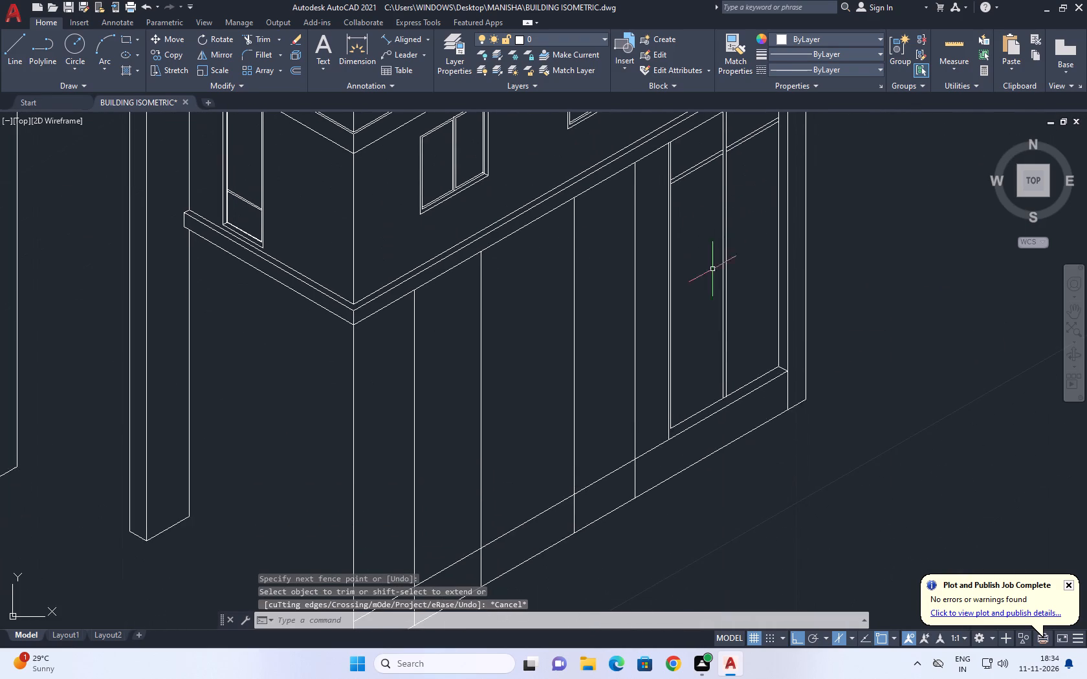
pyautogui.scroll(-1, 721, 361)
pyautogui.scroll(2, 669, 421)
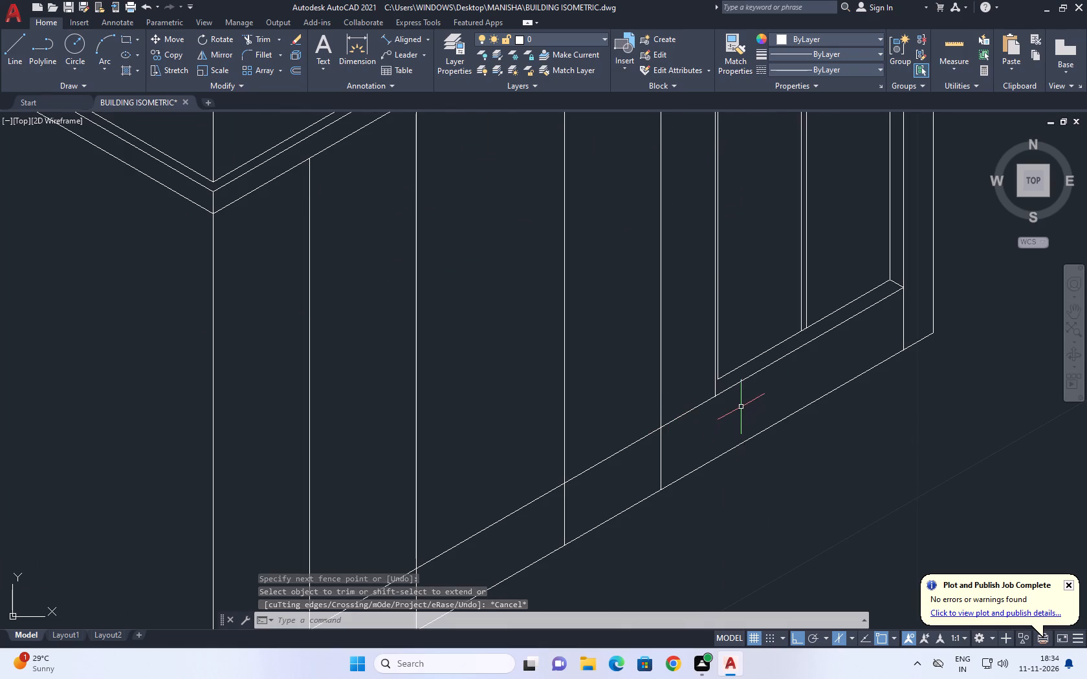
pyautogui.scroll(-2, 740, 404)
pyautogui.moveTo(711, 443); pyautogui.dragTo(714, 452, button='middle')
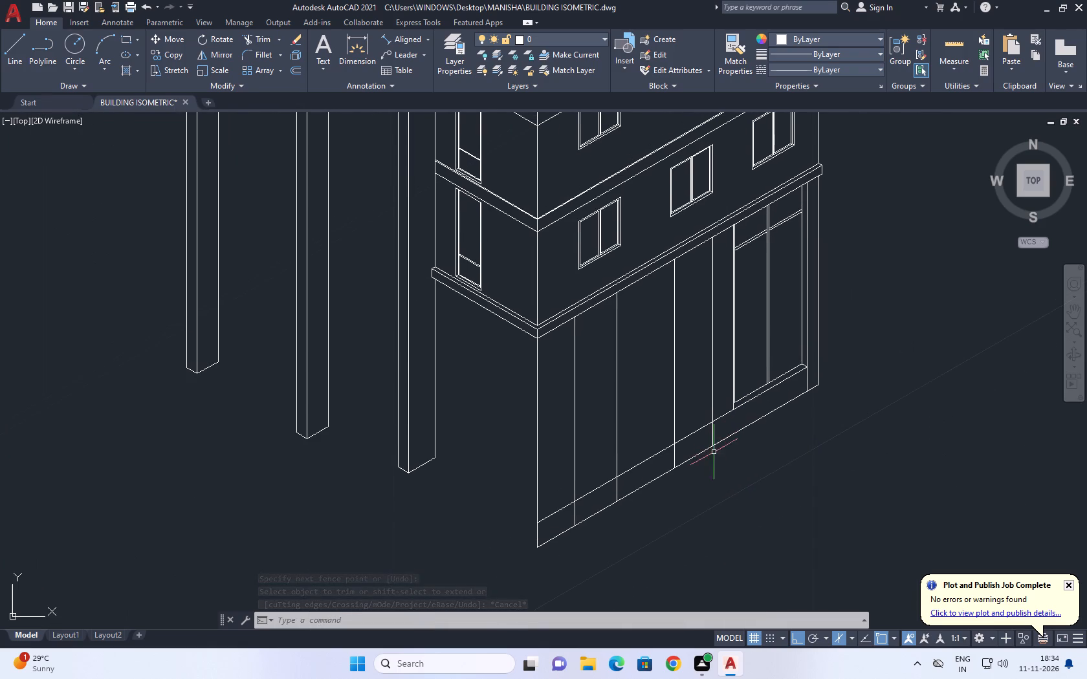
pyautogui.scroll(1, 727, 426)
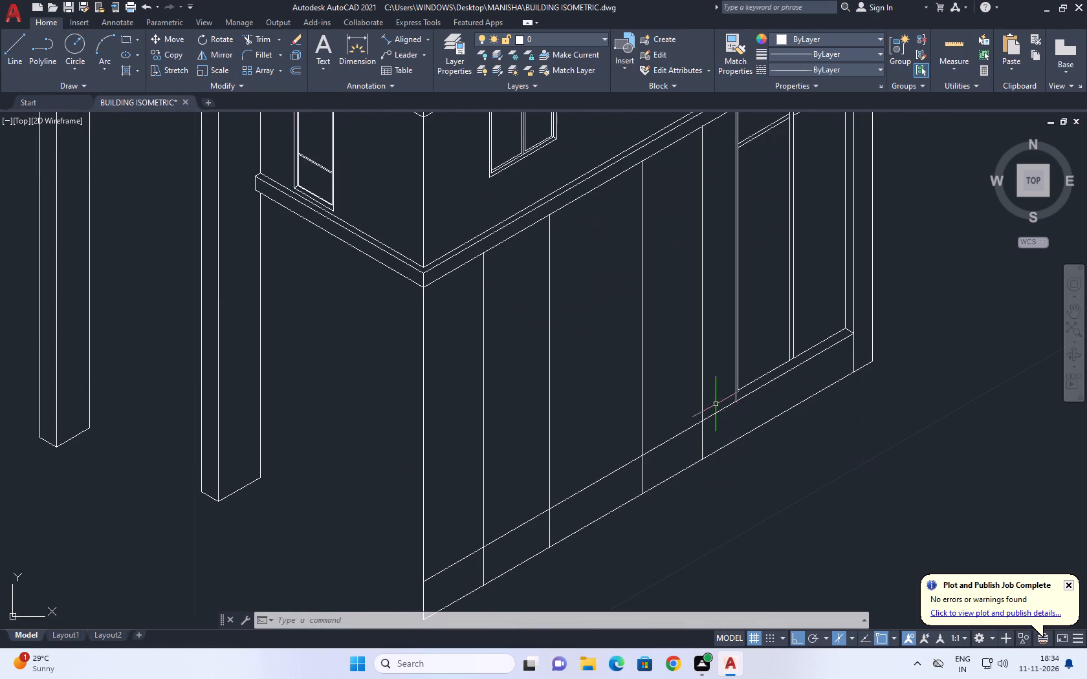
pyautogui.moveTo(714, 398); pyautogui.dragTo(722, 424, button='middle')
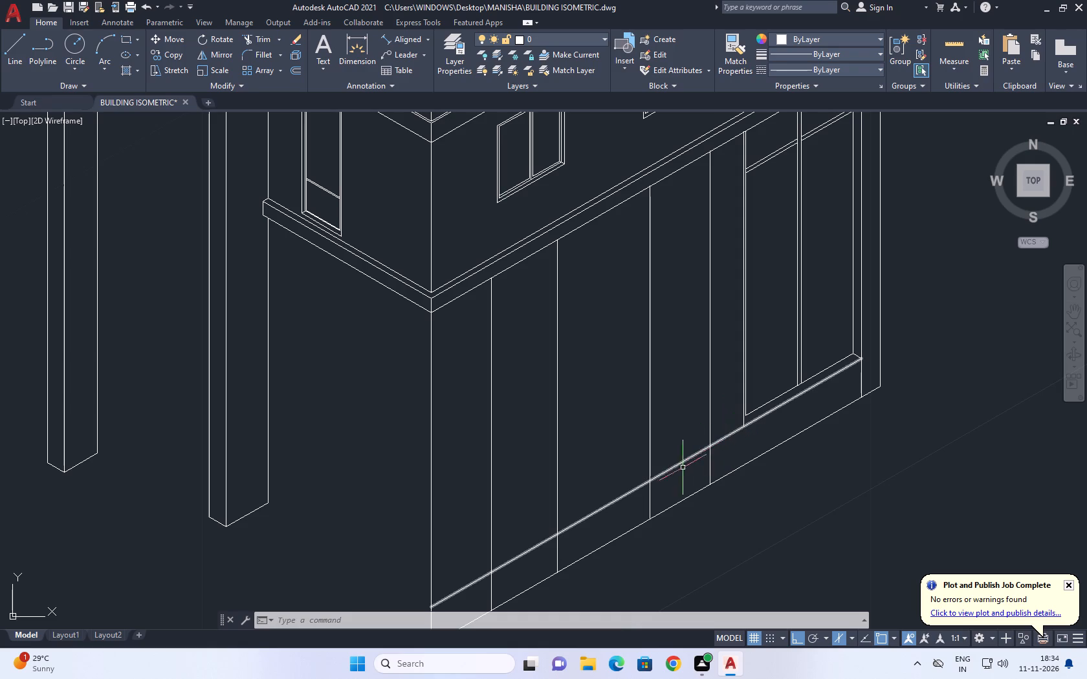
pyautogui.moveTo(668, 477); pyautogui.dragTo(703, 466, button='middle')
pyautogui.moveTo(639, 349); pyautogui.dragTo(655, 387, button='middle')
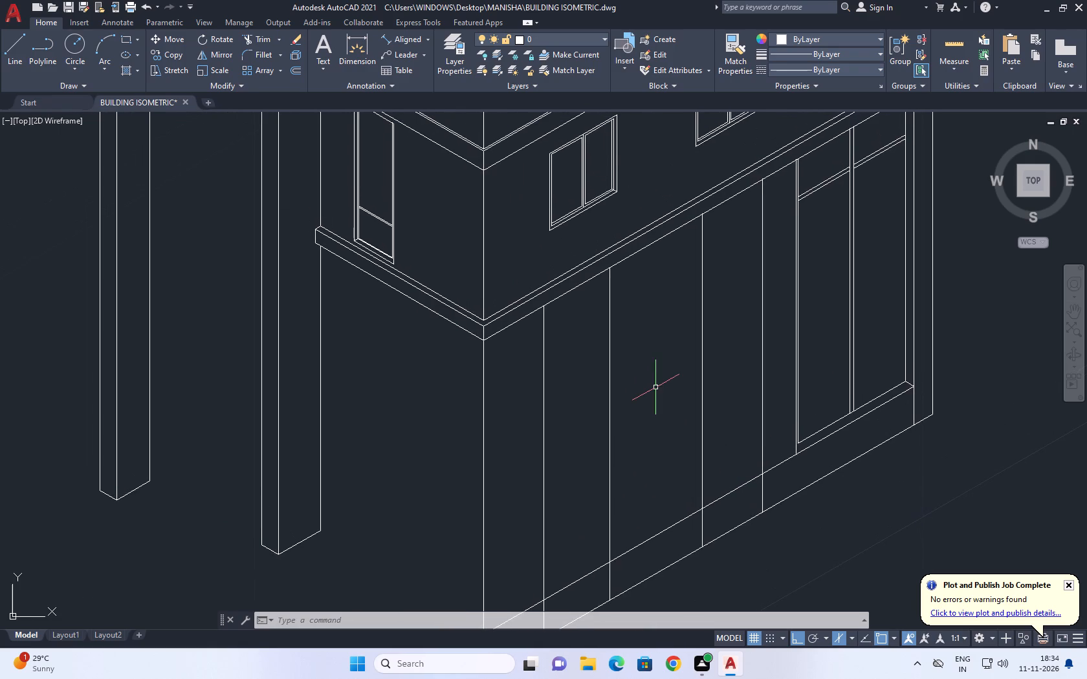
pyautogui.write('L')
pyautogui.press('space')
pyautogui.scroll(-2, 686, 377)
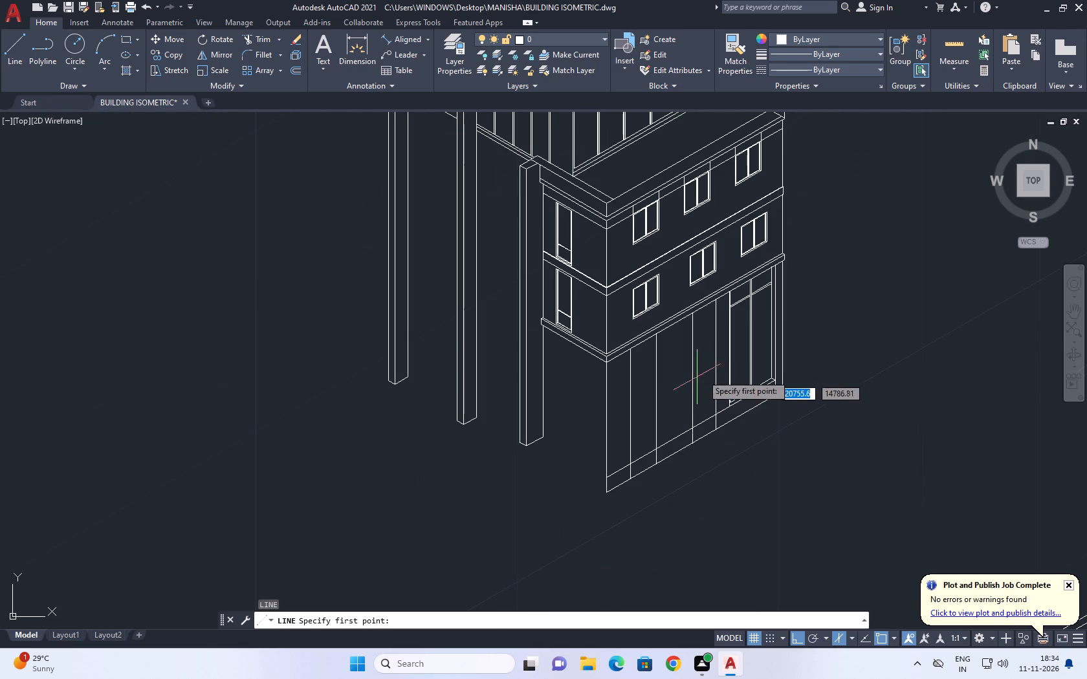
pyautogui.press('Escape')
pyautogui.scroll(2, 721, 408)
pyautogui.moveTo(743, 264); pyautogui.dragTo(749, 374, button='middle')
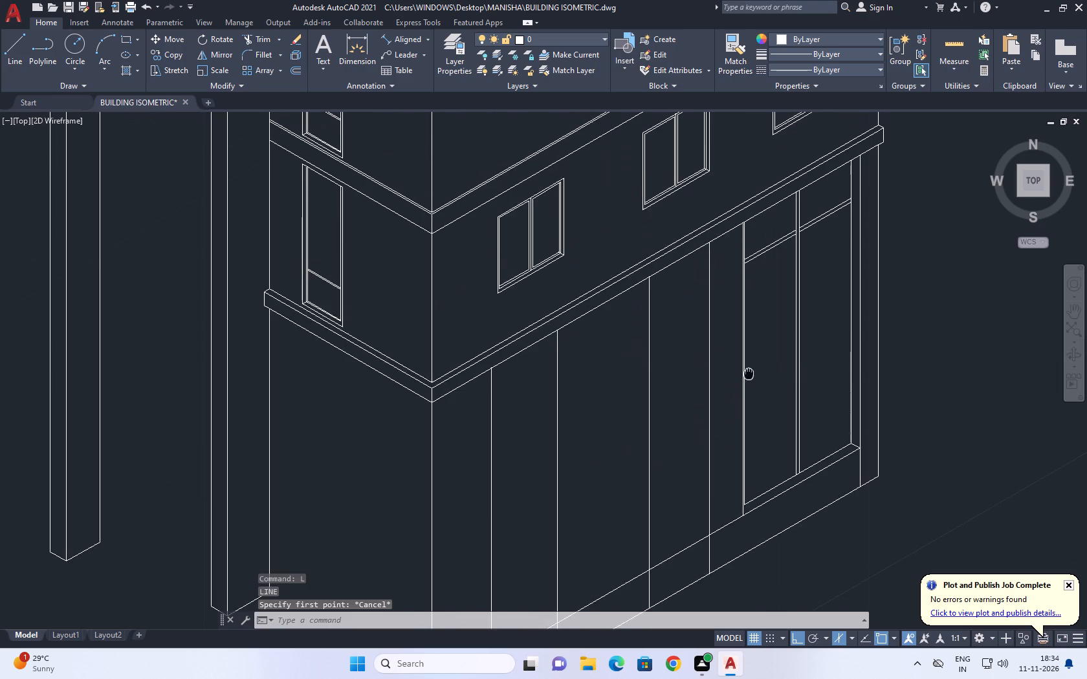
# Draw a transom line across the third bay from the building corner, level with the finished opening's lower transom line, and trim its overhanging end.
pyautogui.moveTo(749, 374); pyautogui.dragTo(748, 375, button='middle')
pyautogui.click(733, 178)
pyautogui.press('Escape')
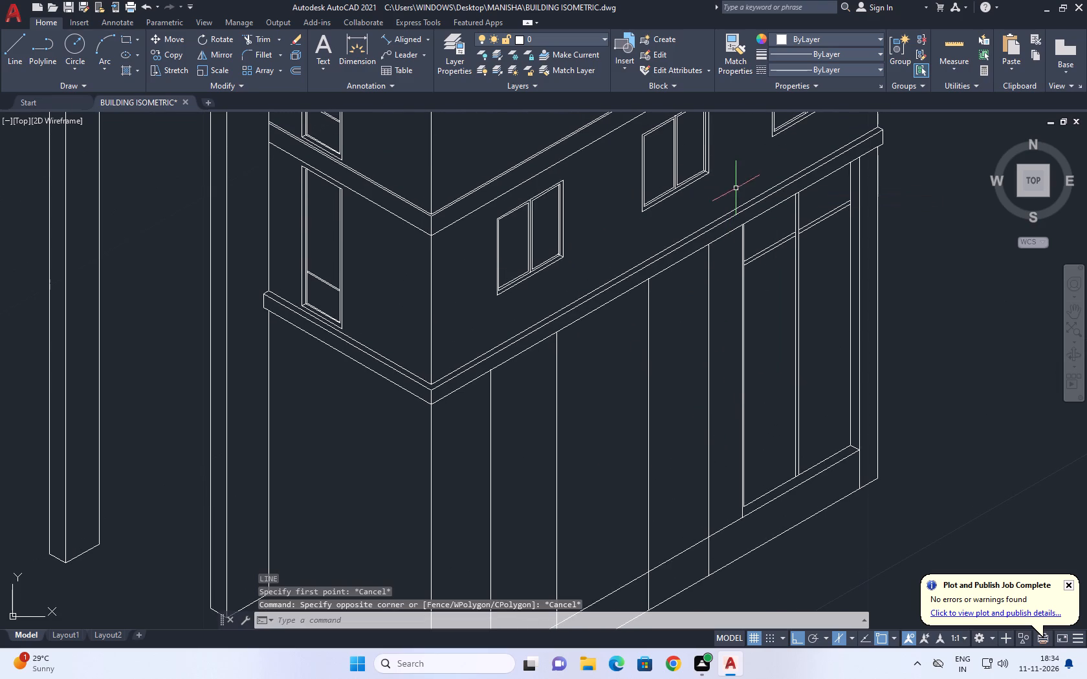
pyautogui.middleClick(730, 355)
pyautogui.press('l')
pyautogui.press('space')
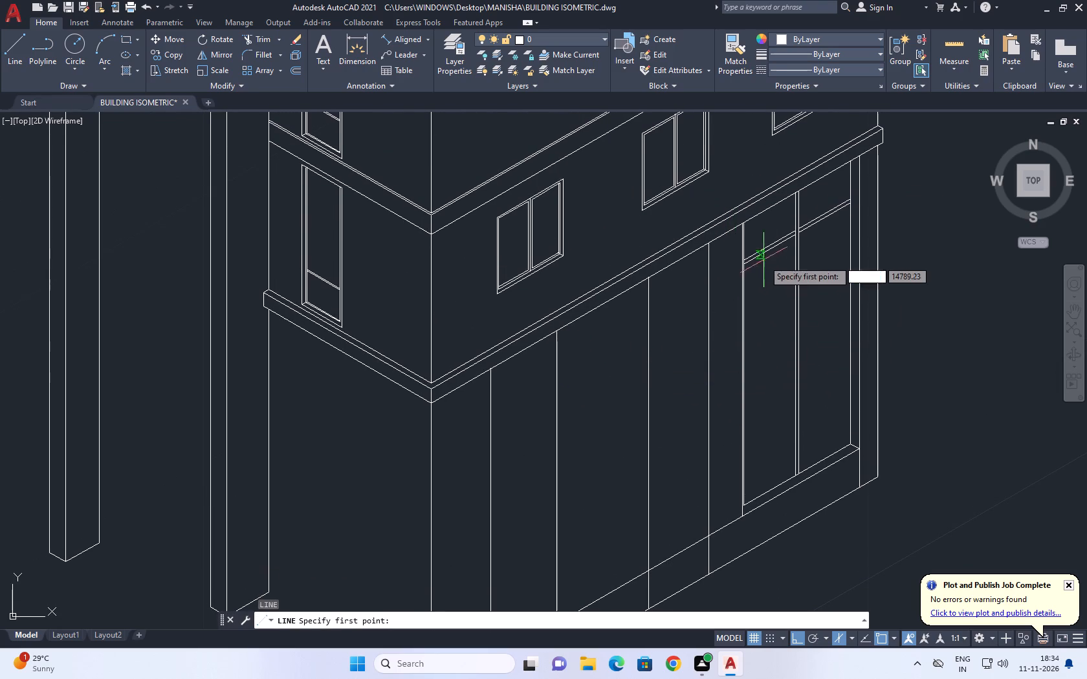
pyautogui.click(559, 372)
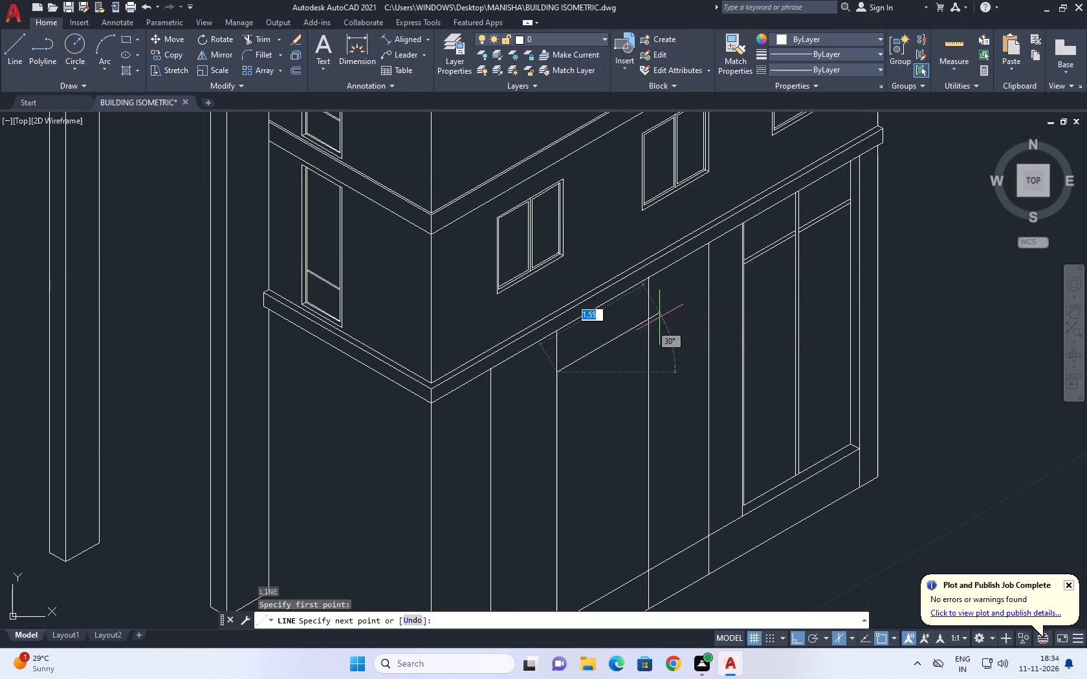
pyautogui.click(670, 309)
pyautogui.press('Escape')
pyautogui.moveTo(605, 341); pyautogui.dragTo(637, 336, button='middle')
pyautogui.write('TR')
pyautogui.press('space')
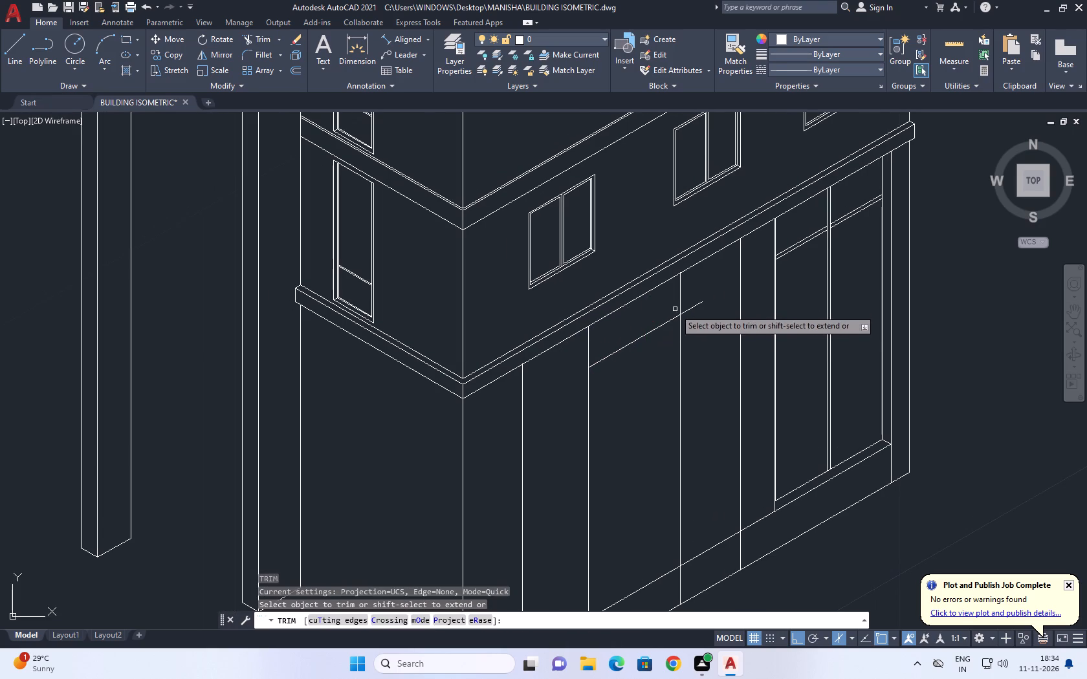
pyautogui.click(690, 309)
pyautogui.press('space')
# Copy the third bay's far vertical 0.05 in the depth direction on the left isoplane, undoing a first copy made at 0.025.
pyautogui.moveTo(643, 407); pyautogui.dragTo(657, 387, button='middle')
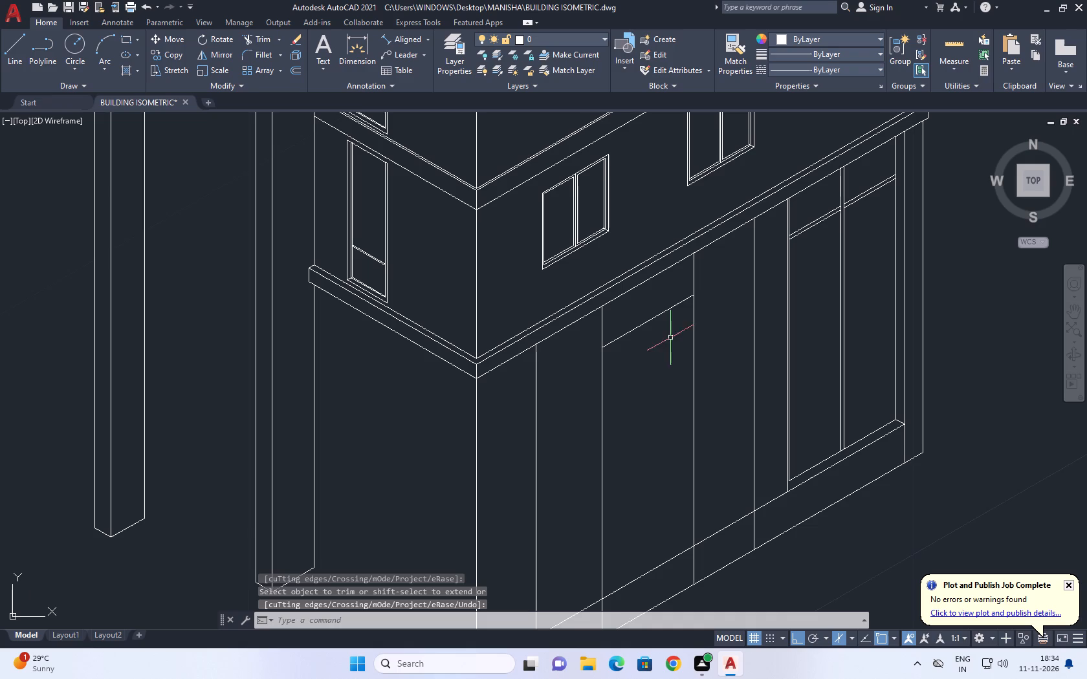
pyautogui.click(696, 334)
pyautogui.write('CO')
pyautogui.press('space')
pyautogui.click(683, 360)
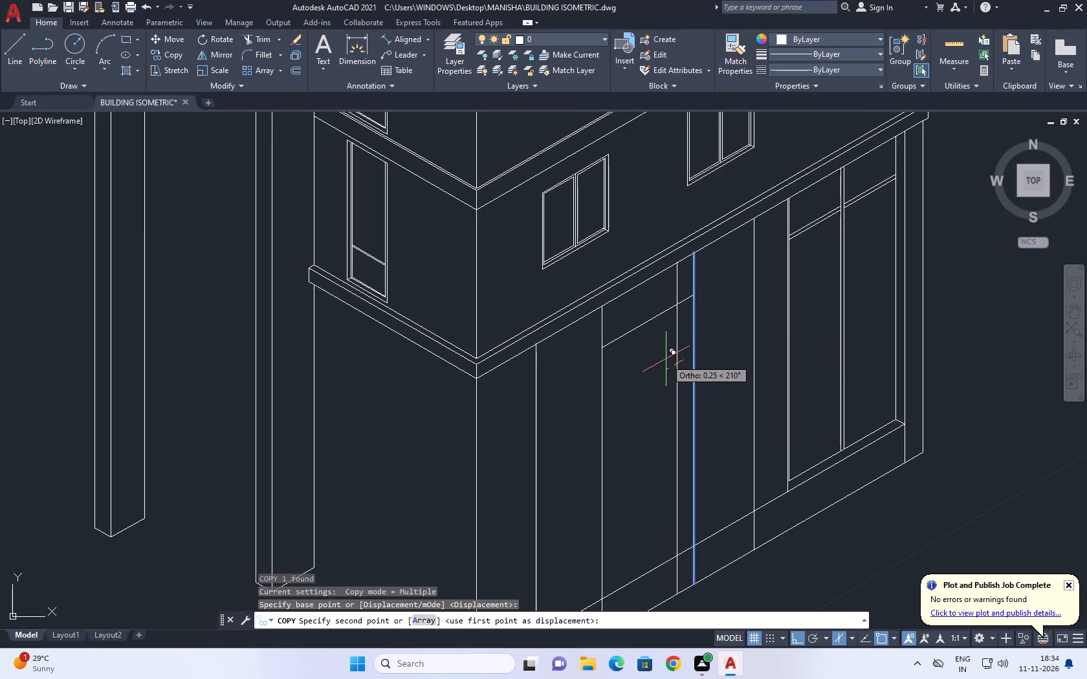
pyautogui.press('F5')
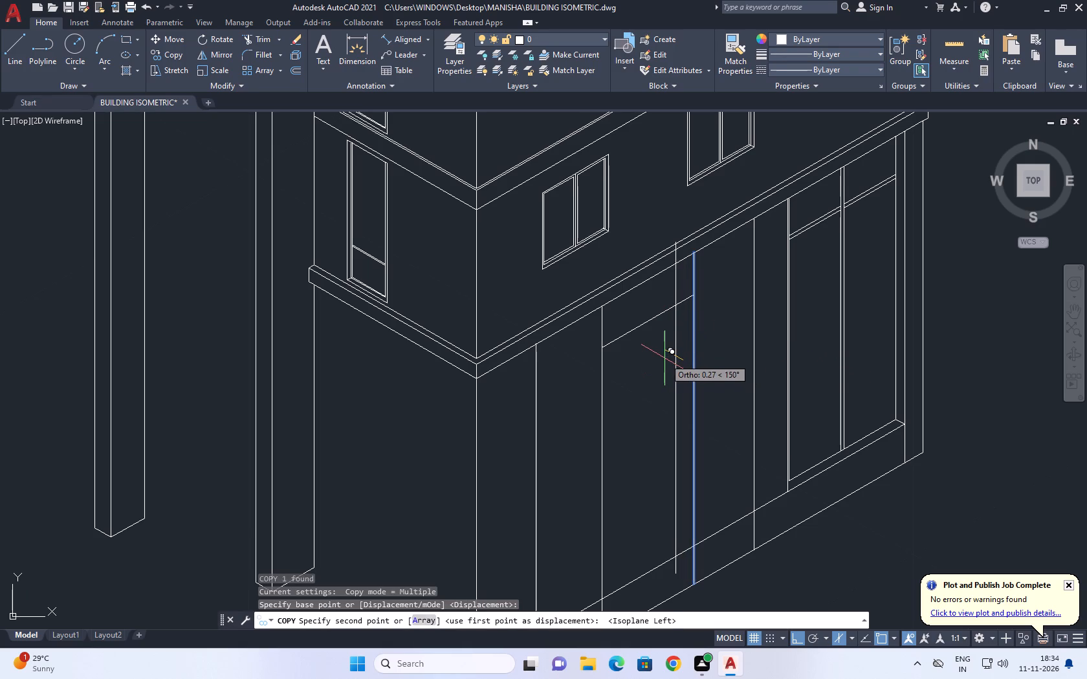
pyautogui.write('0.')
pyautogui.press('0')
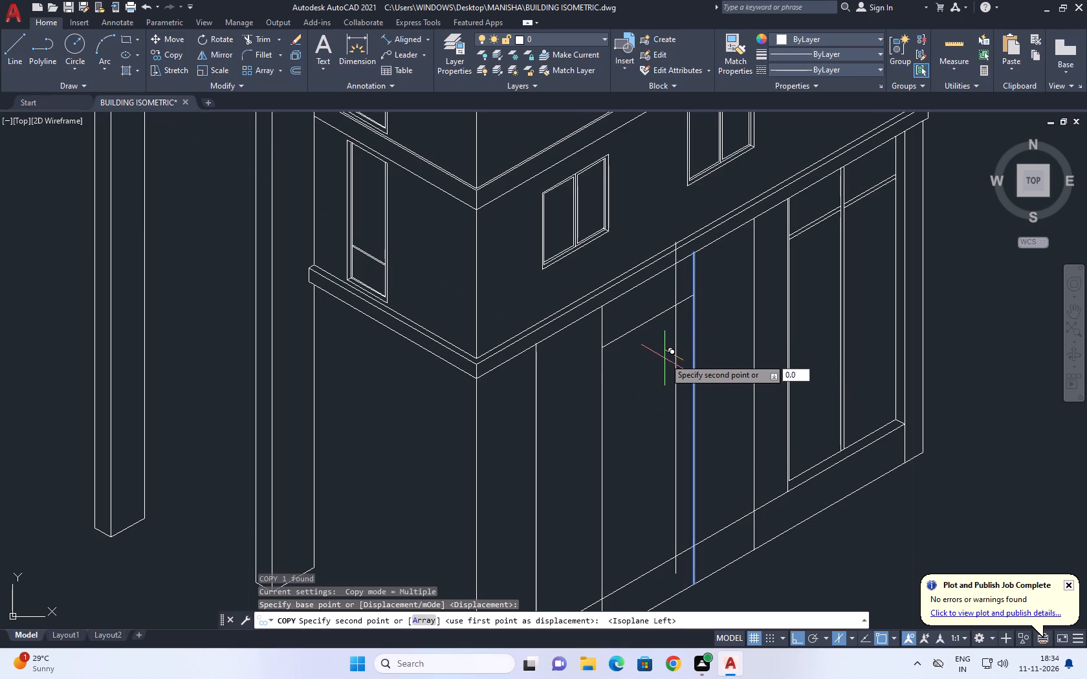
pyautogui.press('2')
pyautogui.press('5')
pyautogui.press('Return')
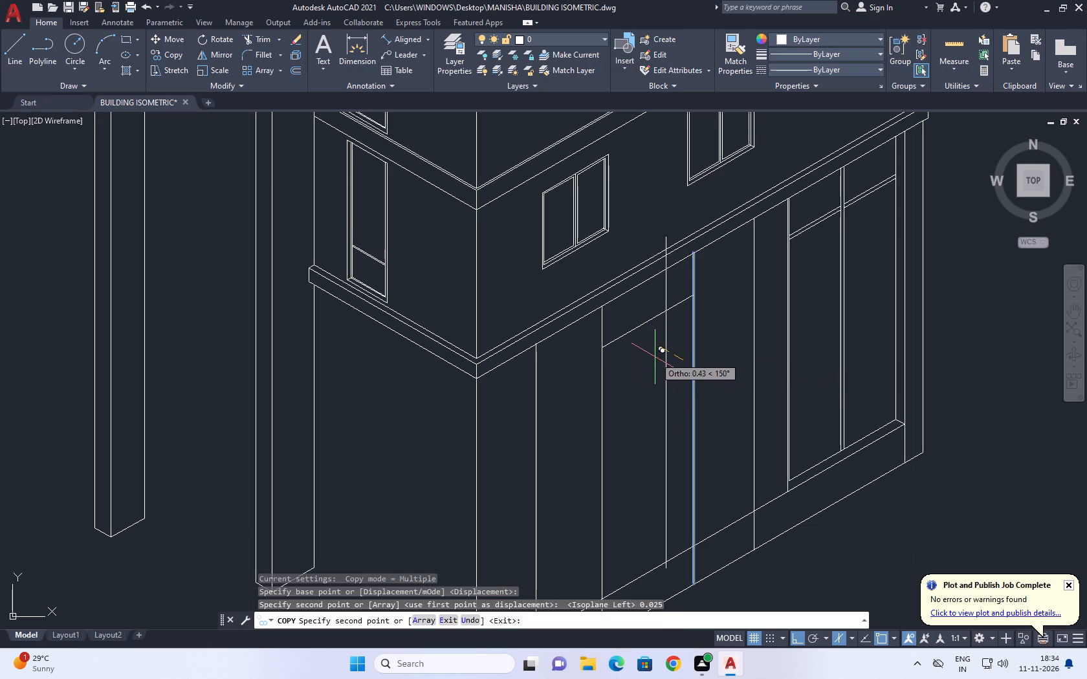
pyautogui.hotkey('ctrl', 'z')
pyautogui.scroll(2, 659, 358)
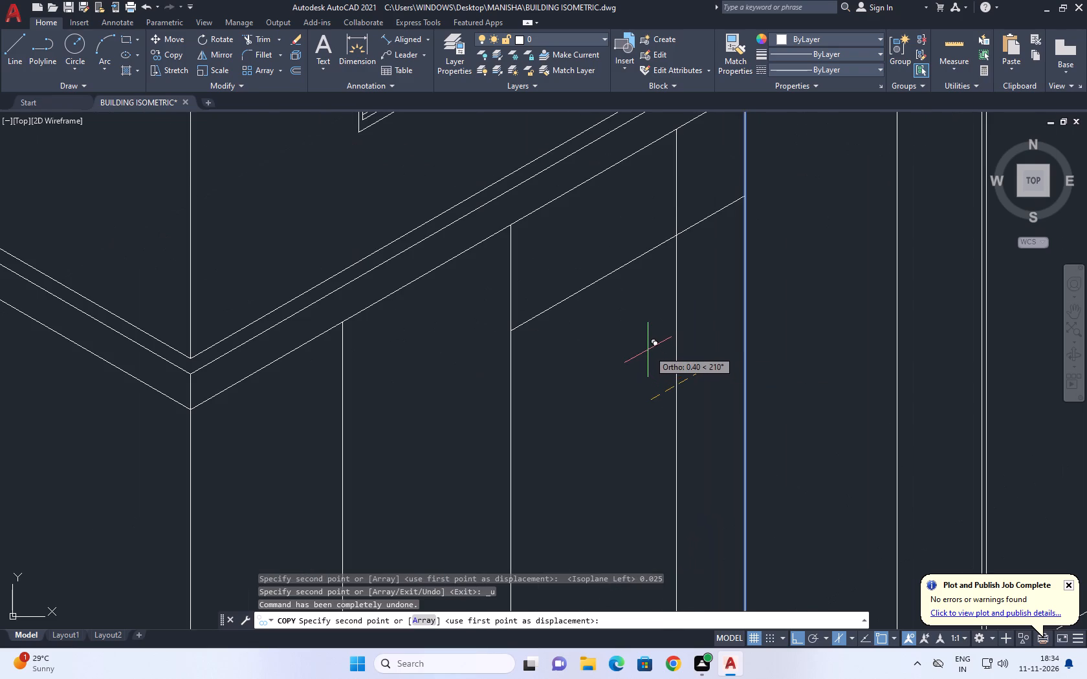
pyautogui.press('F5')
pyautogui.write('0.')
pyautogui.press('0')
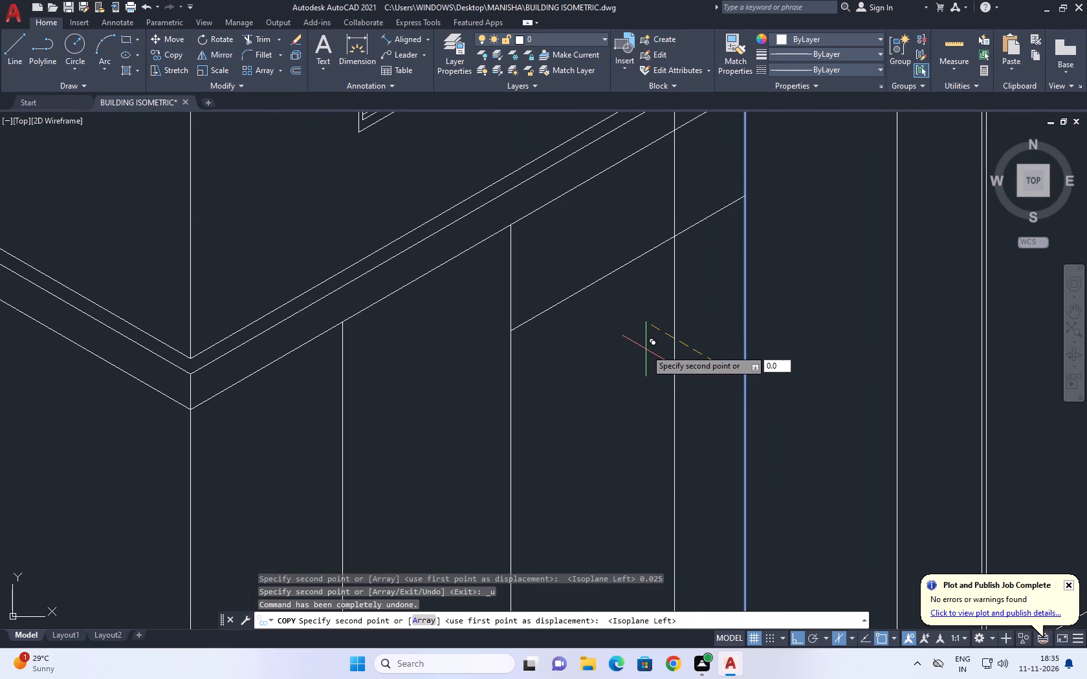
pyautogui.press('5')
pyautogui.press('Return')
pyautogui.scroll(-2, 726, 340)
pyautogui.press('Escape')
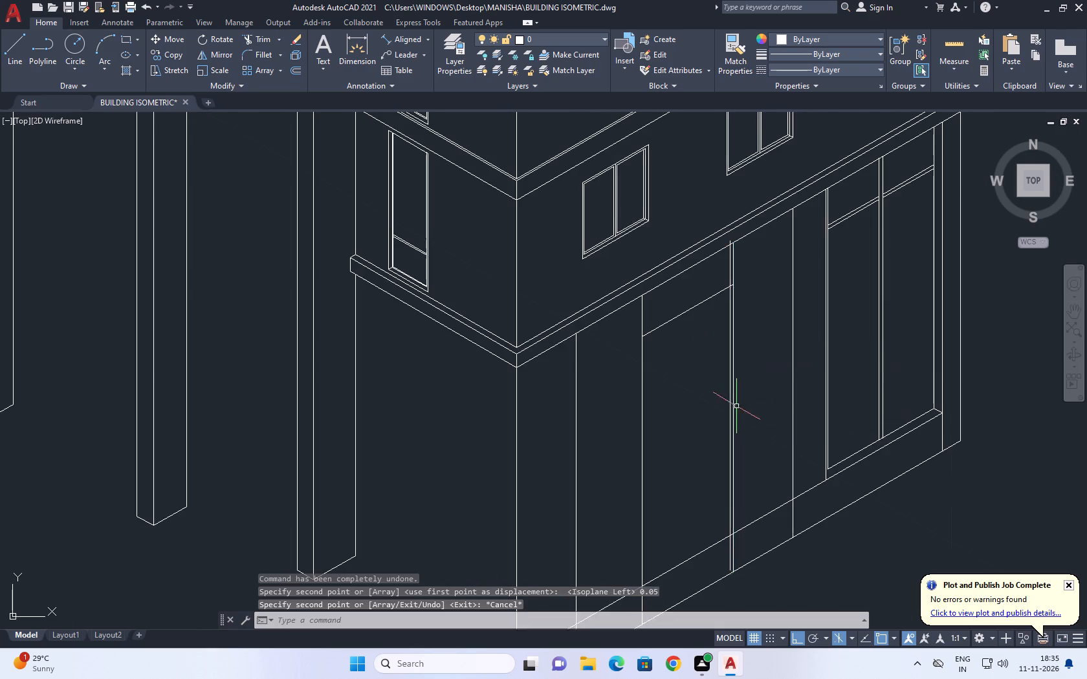
# Trim the inset copy of the vertical where it runs below the raised base's top line.
pyautogui.moveTo(732, 407); pyautogui.dragTo(726, 301, button='middle')
pyautogui.press('t')
pyautogui.write('R')
pyautogui.press('space')
pyautogui.scroll(2, 720, 451)
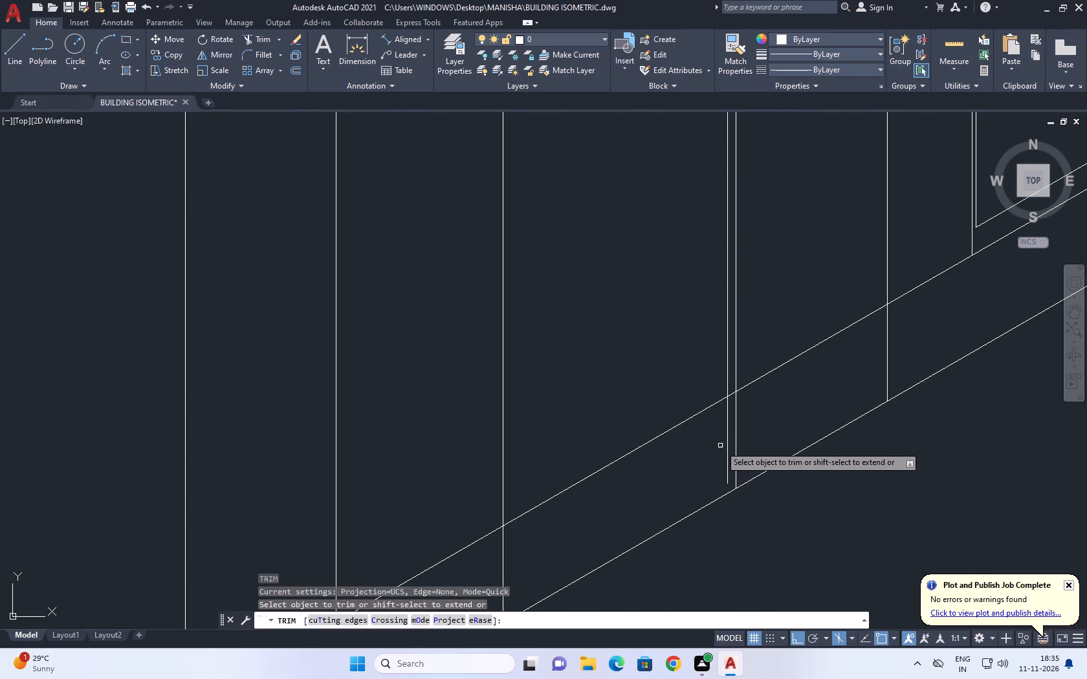
pyautogui.click(728, 442)
pyautogui.press('space')
pyautogui.click(698, 429)
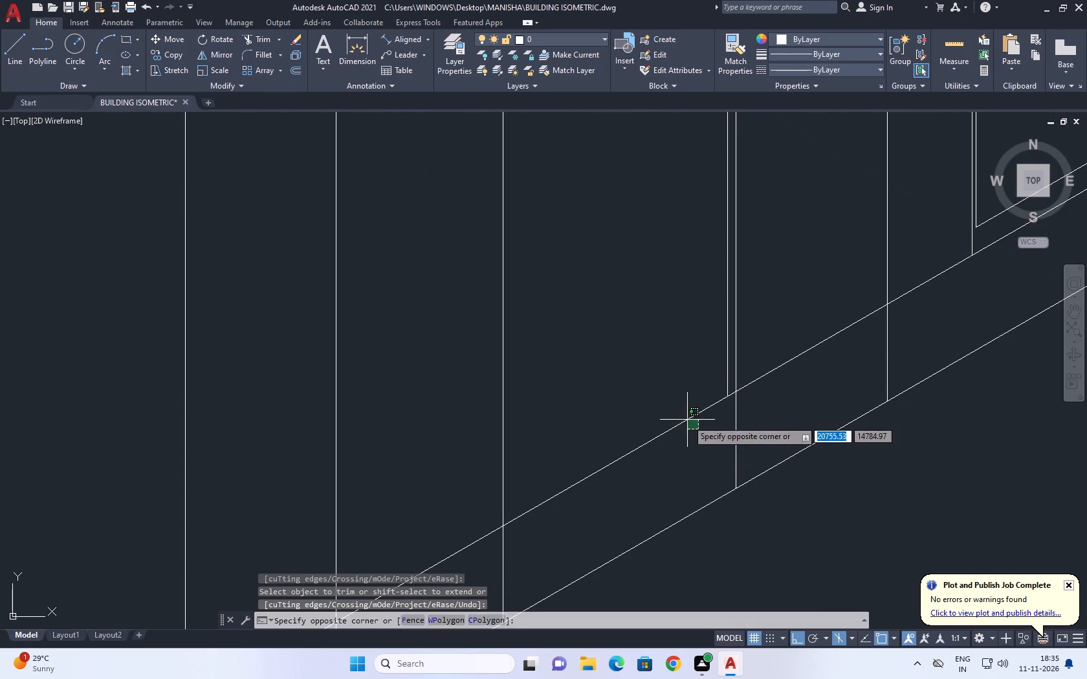
pyautogui.click(686, 419)
pyautogui.scroll(-2, 662, 408)
pyautogui.press('Escape')
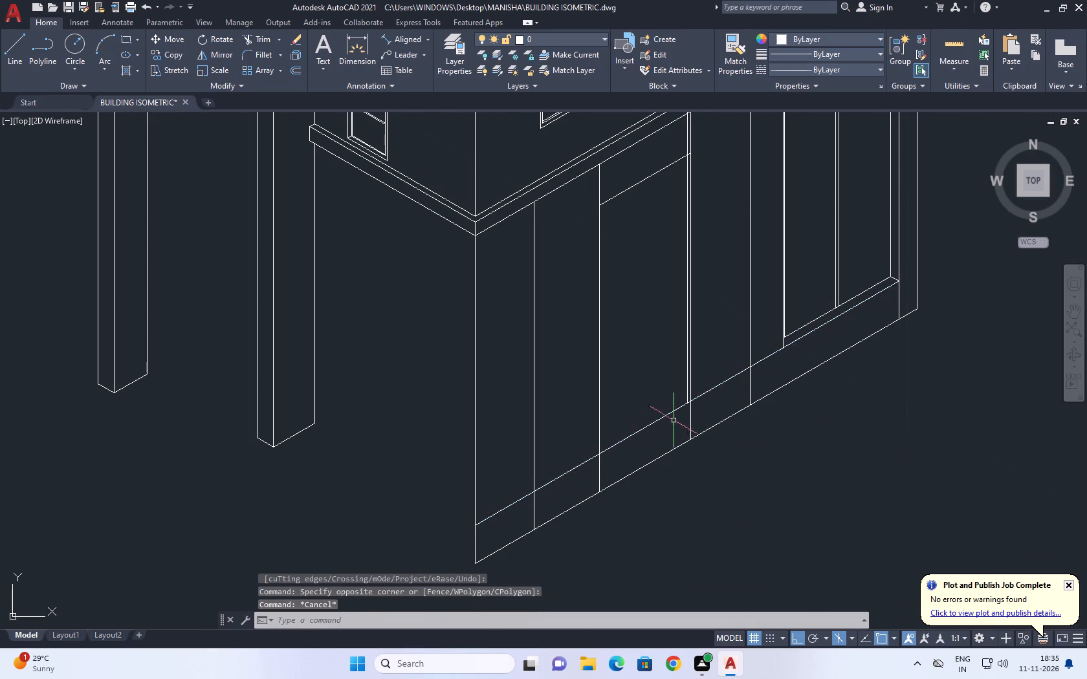
# Draw a line along the raised base's top edge from the inset vertical's foot to the third bay's near vertical.
pyautogui.moveTo(679, 417); pyautogui.dragTo(673, 419, button='middle')
pyautogui.write('L')
pyautogui.press('space')
pyautogui.scroll(2, 686, 408)
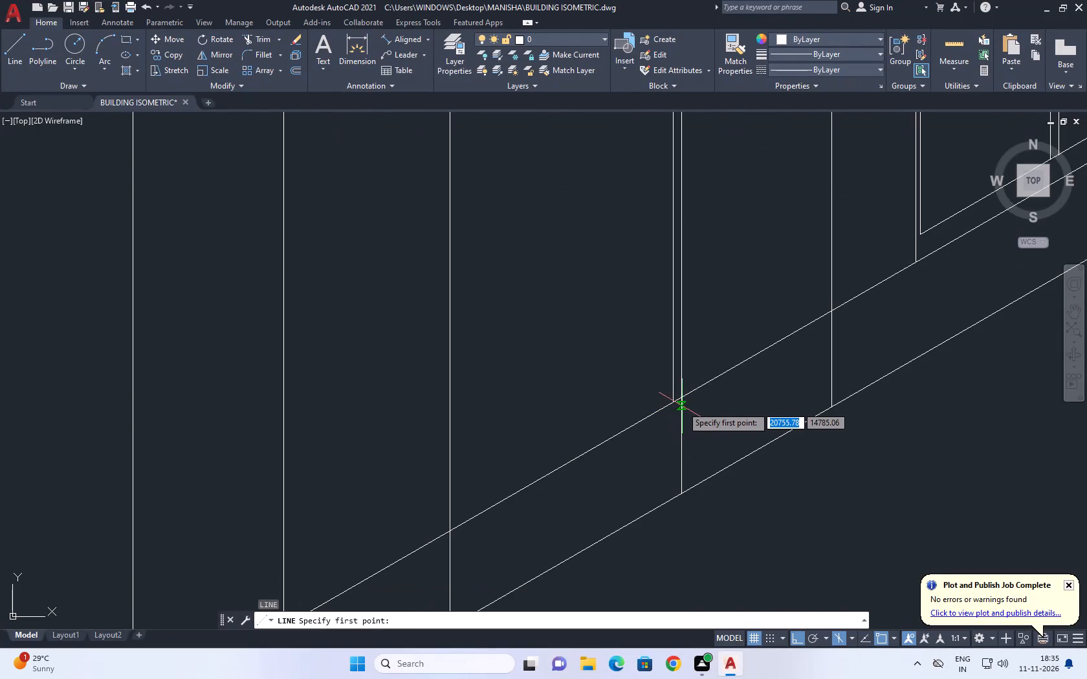
pyautogui.click(672, 403)
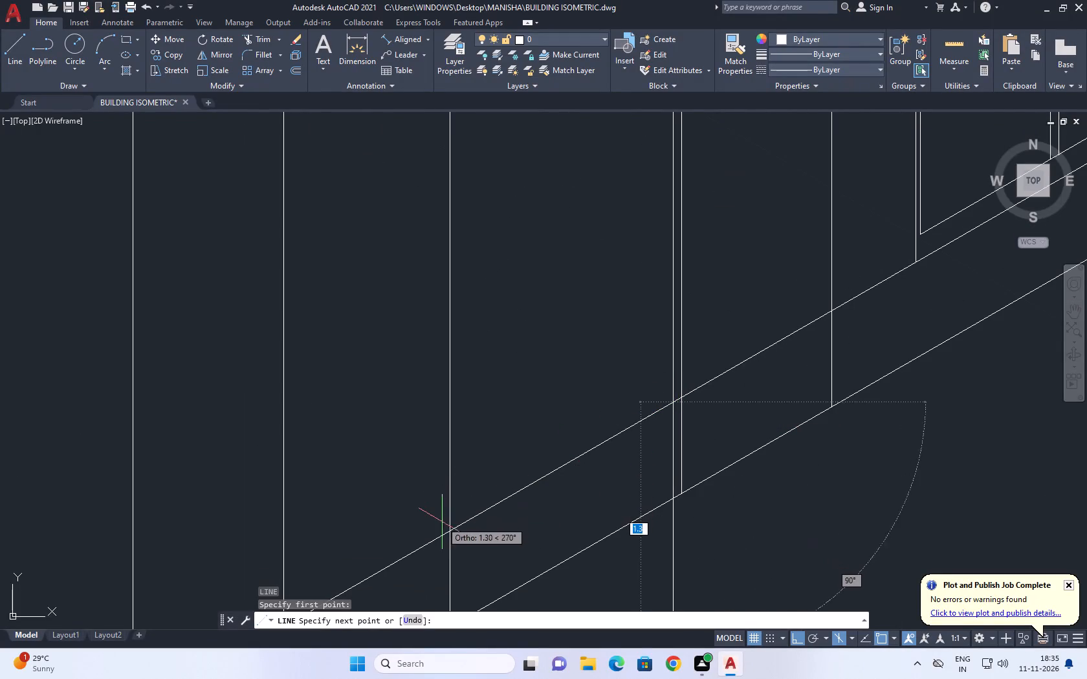
pyautogui.click(450, 530)
pyautogui.press('space')
# Copy the new base-edge line 0.025 straight up within the third bay.
pyautogui.click(490, 509)
pyautogui.moveTo(487, 449); pyautogui.dragTo(503, 491, button='middle')
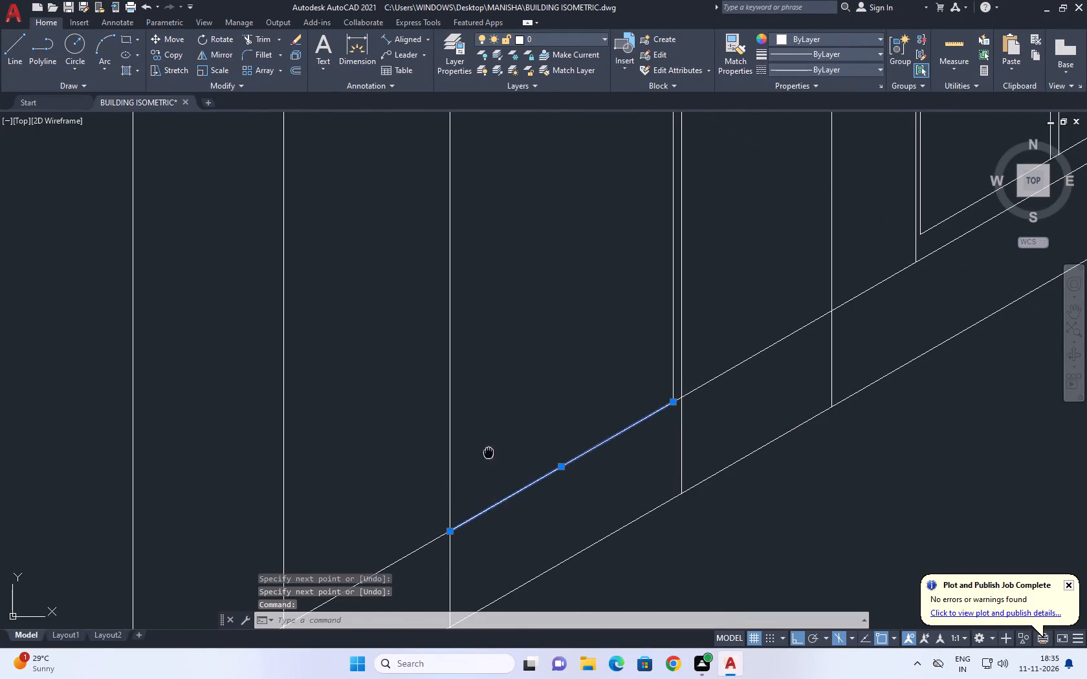
pyautogui.moveTo(503, 491); pyautogui.dragTo(506, 497, button='middle')
pyautogui.scroll(1, 506, 497)
pyautogui.press('c')
pyautogui.press('o')
pyautogui.press('space')
pyautogui.click(527, 522)
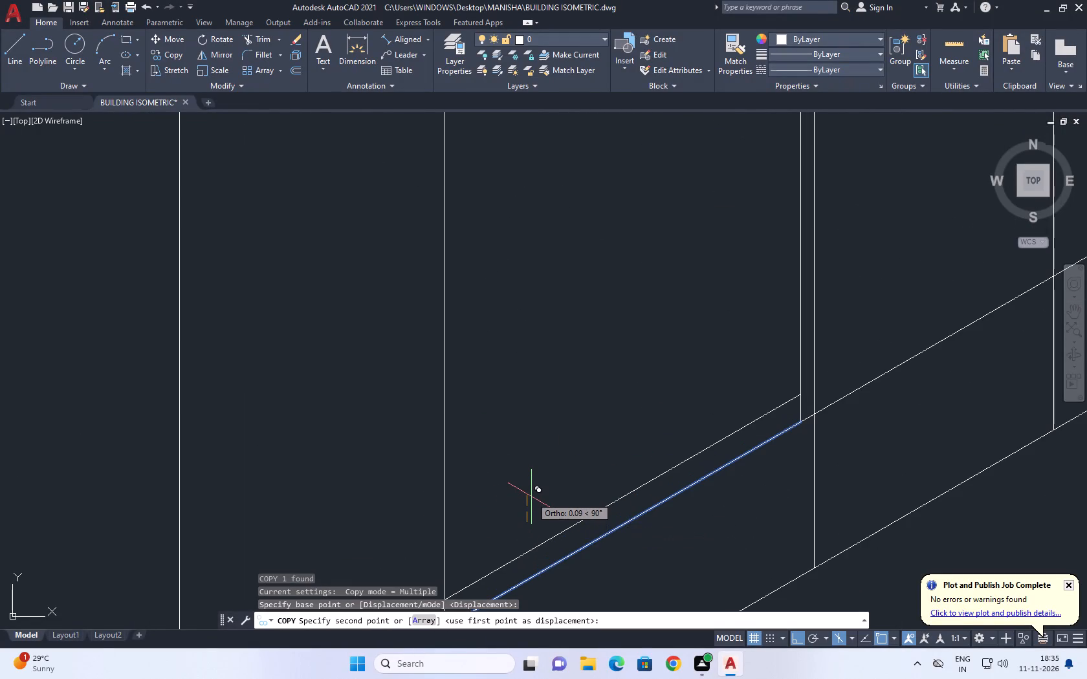
pyautogui.press('0')
pyautogui.write('.025')
pyautogui.press('Return')
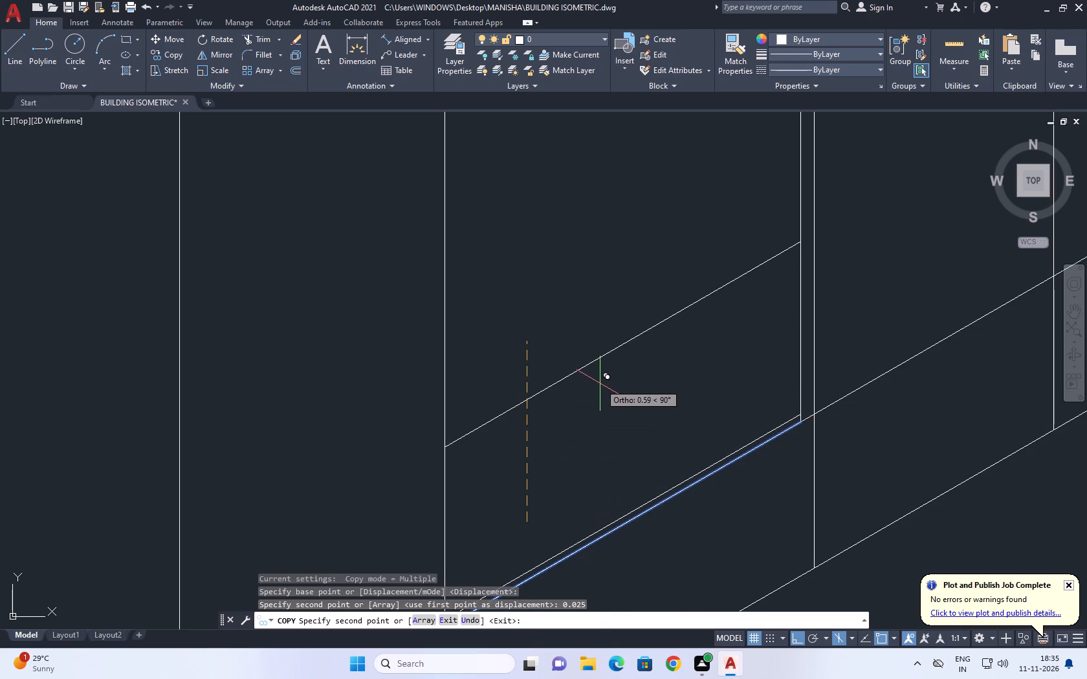
pyautogui.scroll(-2, 602, 392)
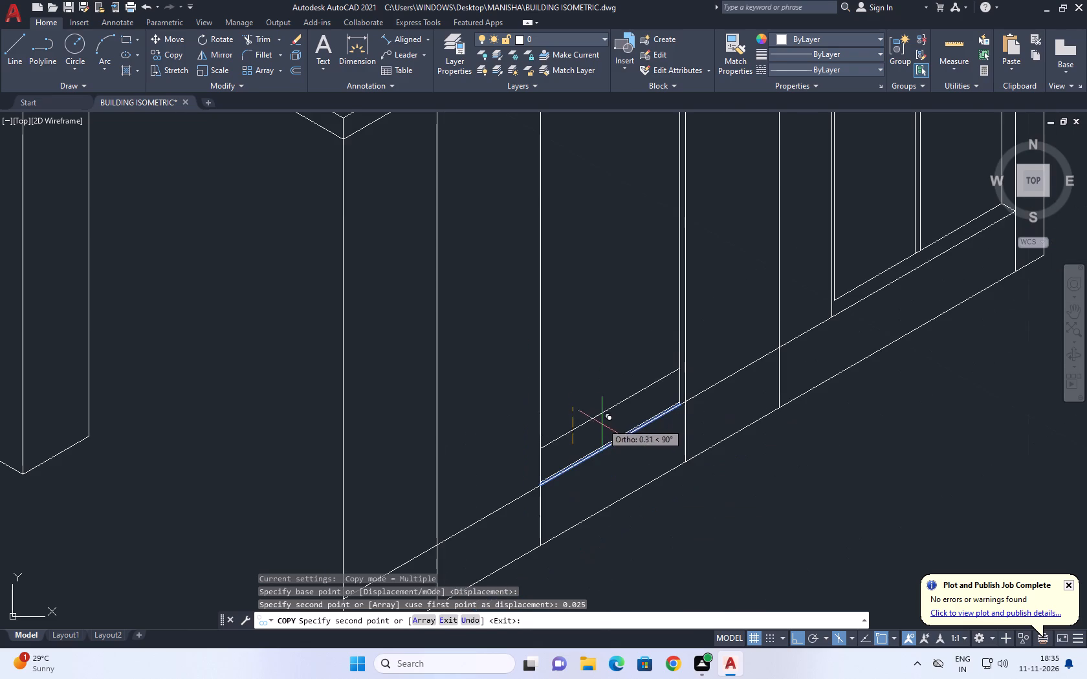
pyautogui.press('Escape')
# Trim the short piece of the inset vertical that remains below the copied sill line.
pyautogui.scroll(2, 569, 458)
pyautogui.moveTo(675, 473); pyautogui.dragTo(659, 421, button='middle')
pyautogui.write('TR')
pyautogui.press('space')
pyautogui.scroll(3, 846, 267)
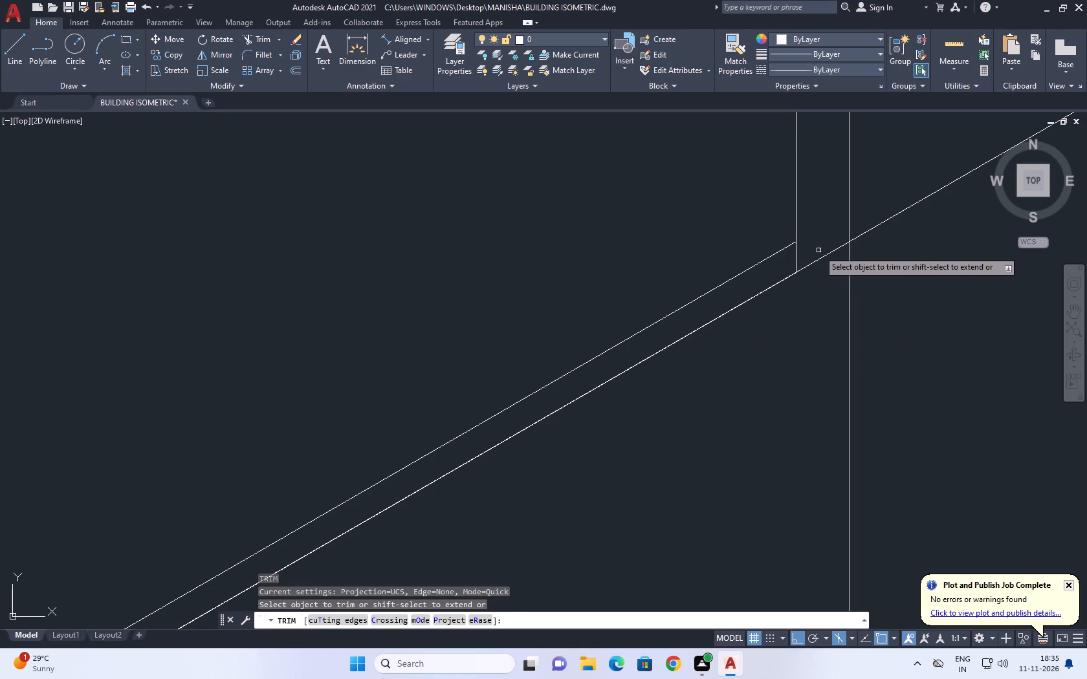
pyautogui.click(818, 250)
pyautogui.click(788, 266)
pyautogui.click(784, 279)
pyautogui.scroll(-5, 793, 350)
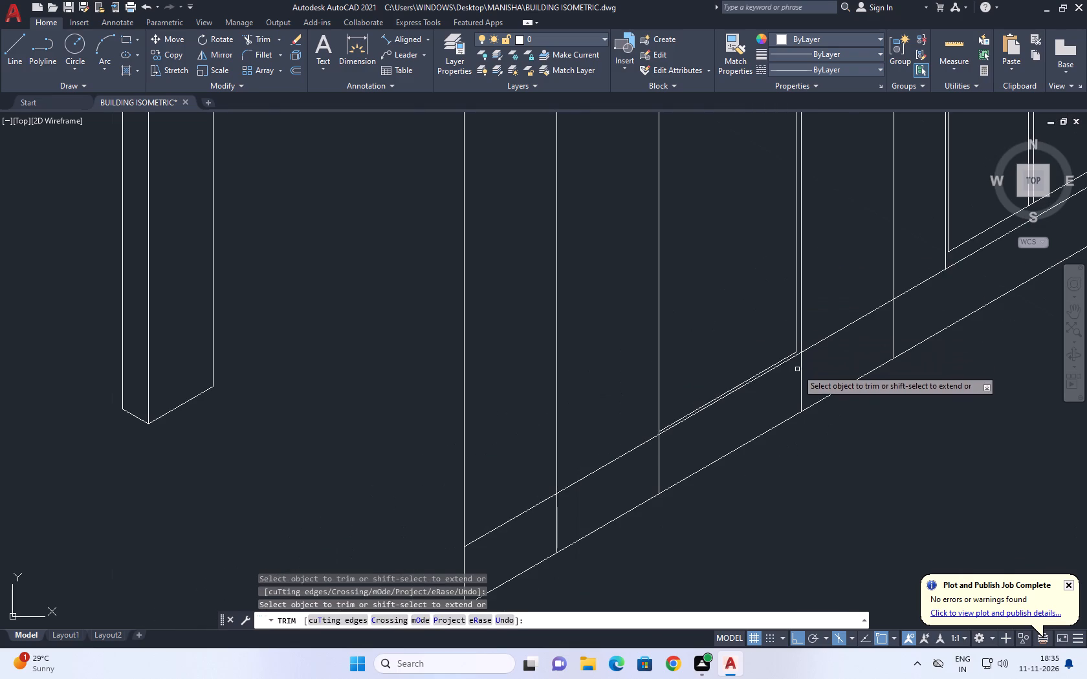
pyautogui.press('Escape')
# Copy the third bay's raised sill line another 0.025 straight up.
pyautogui.moveTo(716, 383); pyautogui.dragTo(725, 402, button='middle')
pyautogui.scroll(2, 745, 411)
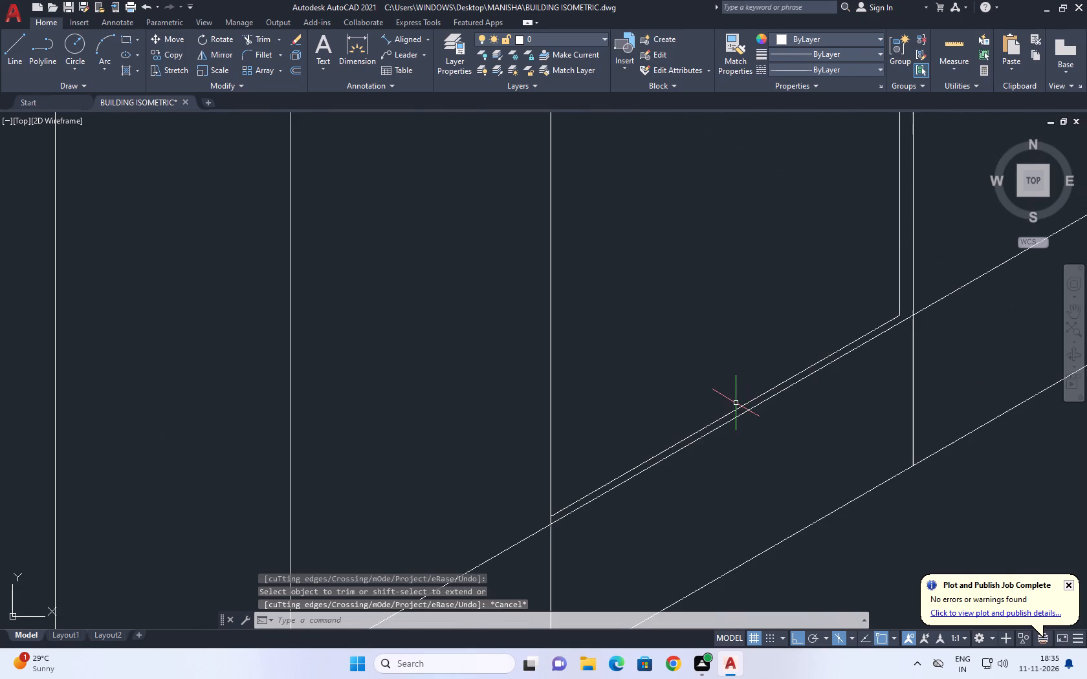
pyautogui.click(736, 407)
pyautogui.write('CO')
pyautogui.press('space')
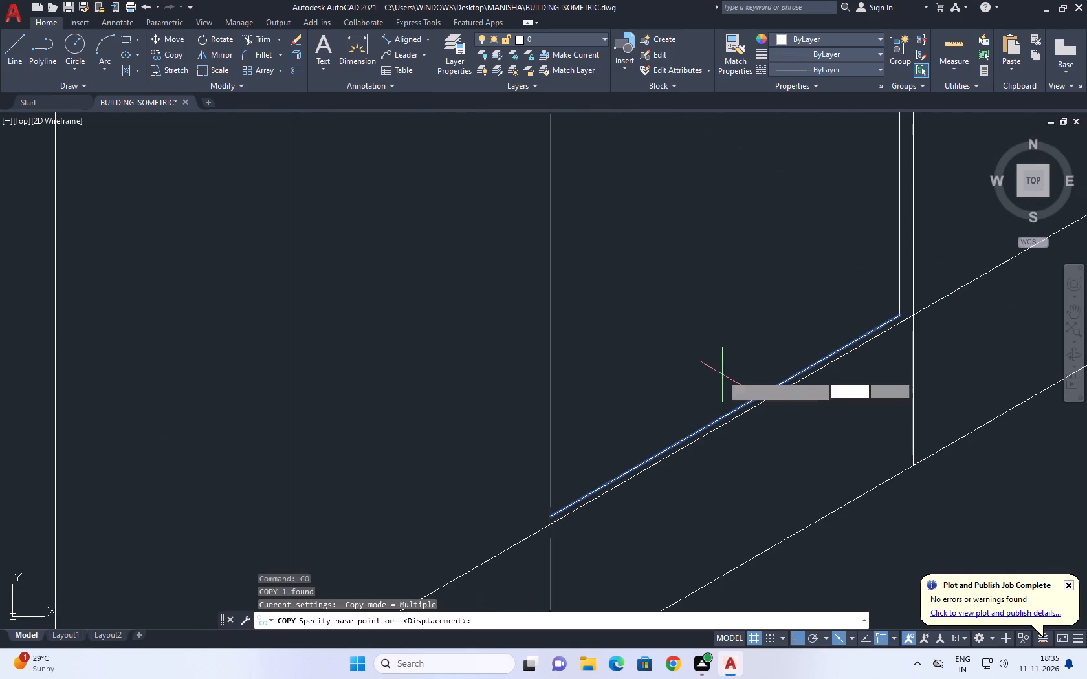
pyautogui.click(721, 390)
pyautogui.write('0.')
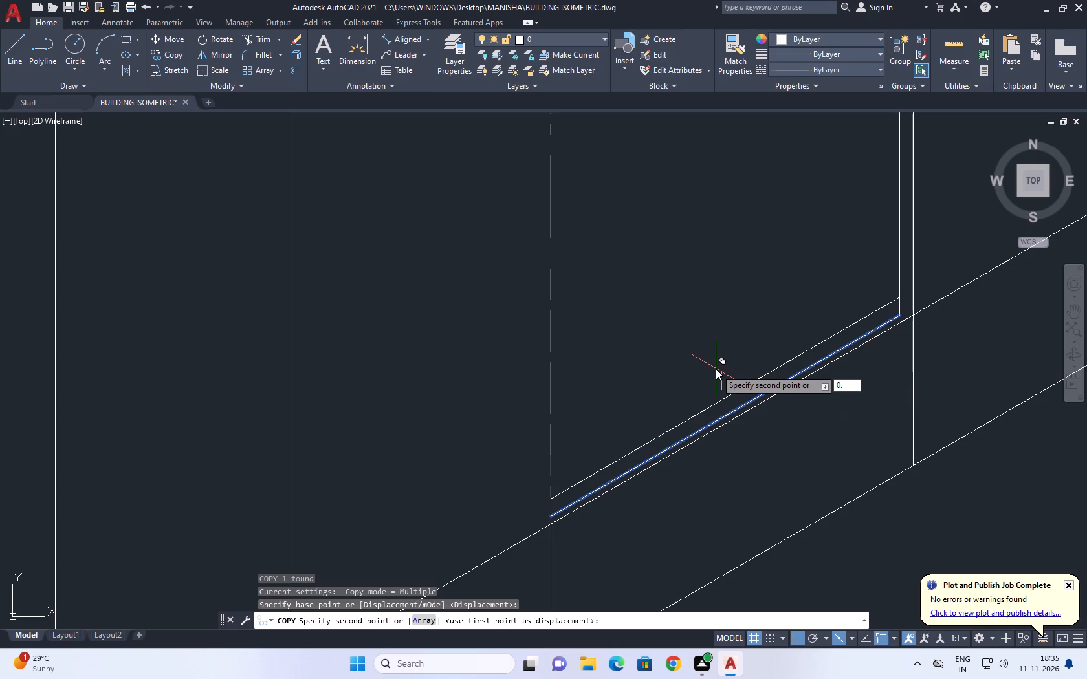
pyautogui.write('0125')
pyautogui.press('BackSpace')
pyautogui.press('BackSpace')
pyautogui.press('BackSpace')
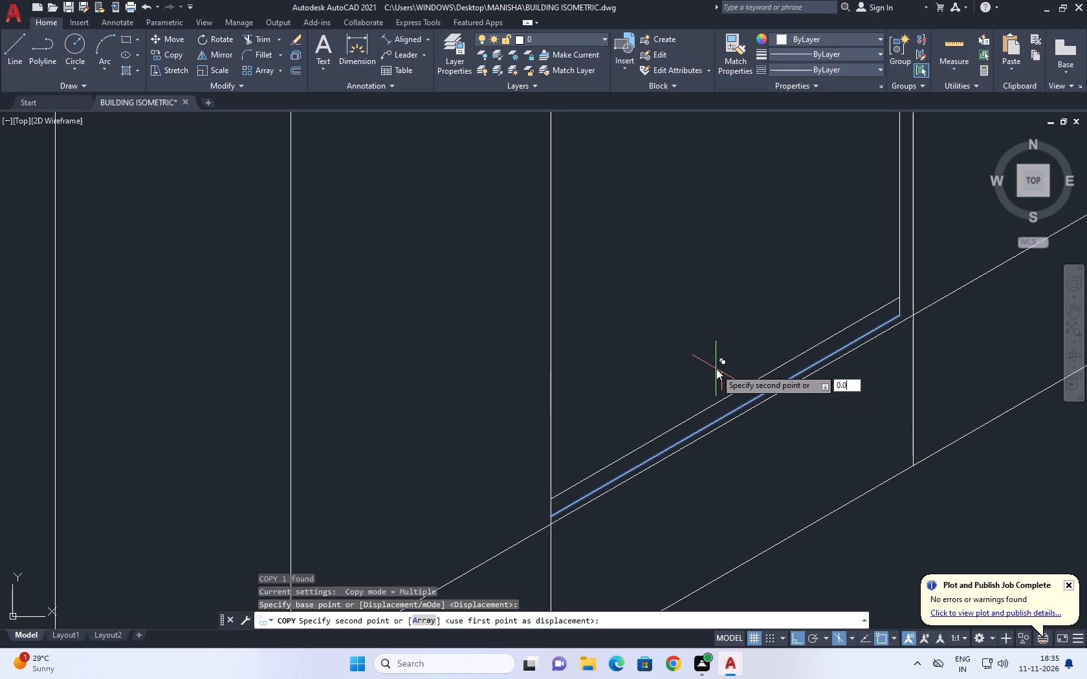
pyautogui.write('25')
pyautogui.press('Return')
pyautogui.press('space')
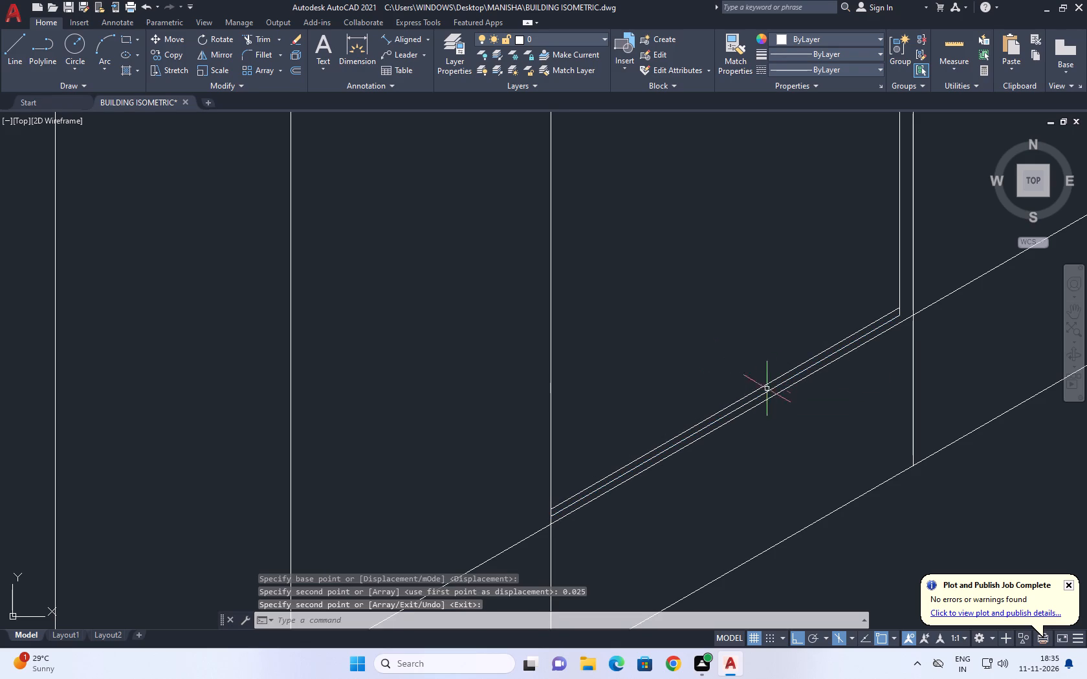
# Erase the intermediate sill line between the new upper copy and the base's top edge.
pyautogui.scroll(1, 890, 326)
pyautogui.click(886, 321)
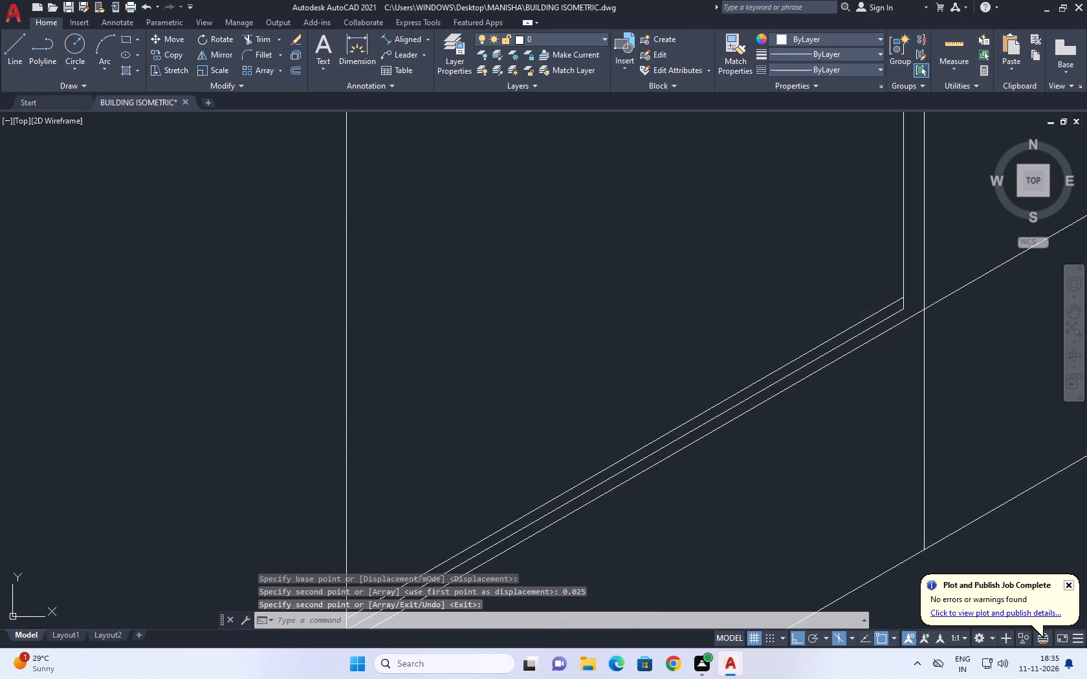
pyautogui.press('Delete')
# Trim the inset vertical's stub below the remaining sill line in the third bay.
pyautogui.scroll(-2, 842, 327)
pyautogui.moveTo(866, 335); pyautogui.dragTo(868, 343, button='middle')
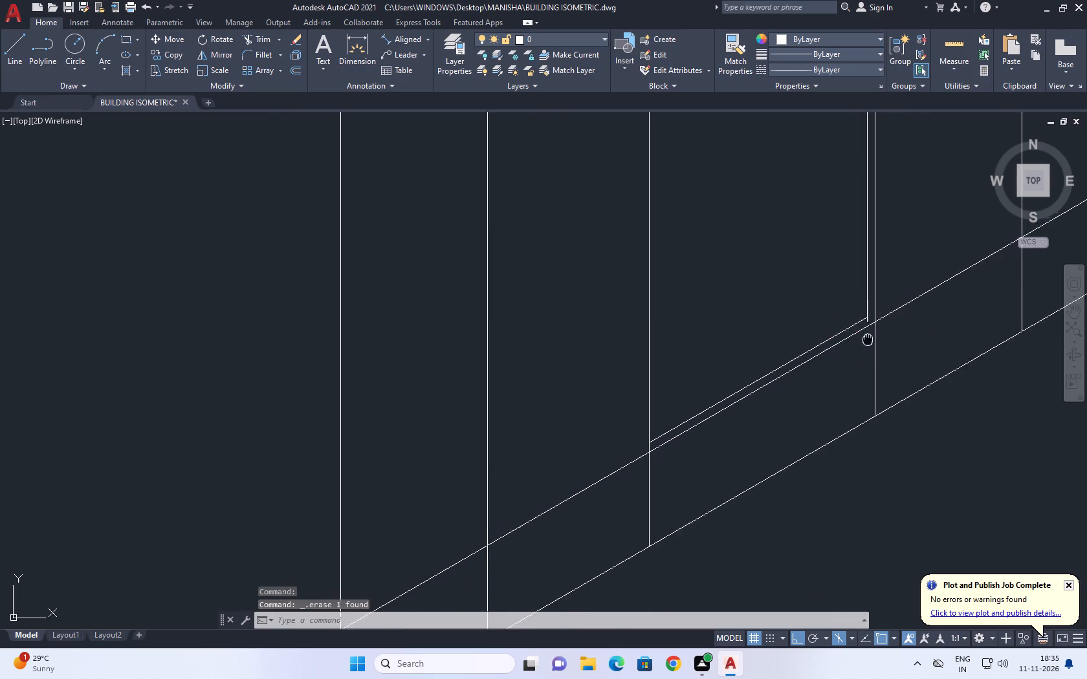
pyautogui.moveTo(868, 343); pyautogui.dragTo(866, 361, button='middle')
pyautogui.scroll(2, 865, 361)
pyautogui.write('TR')
pyautogui.press('space')
pyautogui.scroll(2, 859, 341)
pyautogui.click(892, 268)
pyautogui.moveTo(862, 303); pyautogui.dragTo(856, 311)
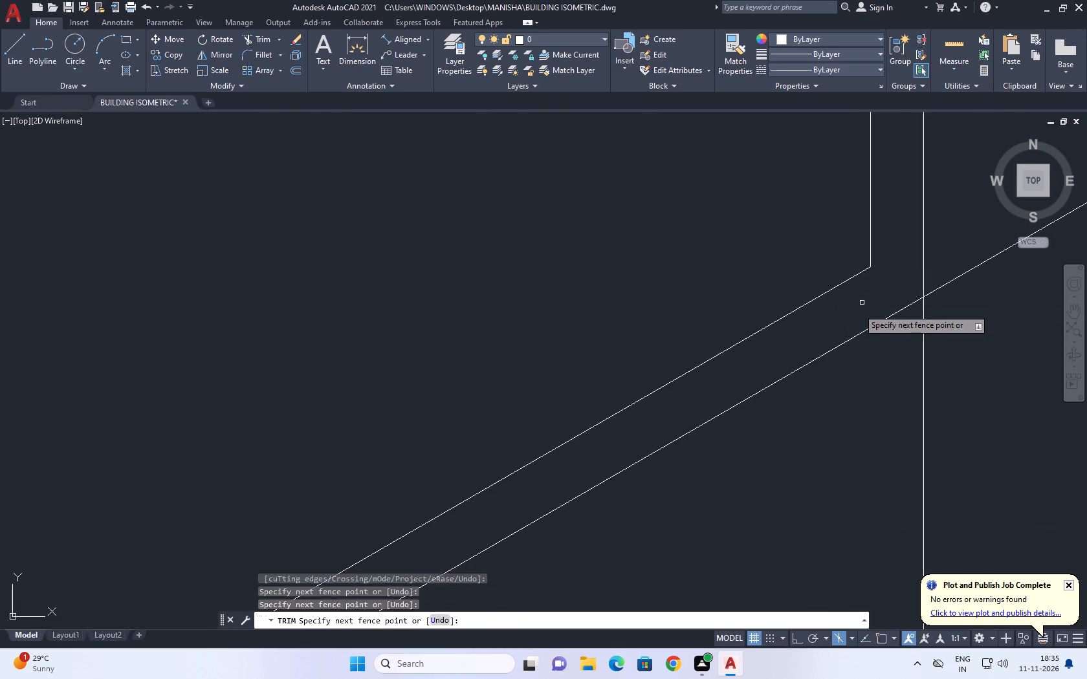
pyautogui.moveTo(856, 311); pyautogui.dragTo(848, 316)
pyautogui.scroll(-7, 813, 316)
pyautogui.press('space')
# Trim the third bay's inset vertical stub that projects above the lower edge of the cornice band.
pyautogui.scroll(1, 837, 151)
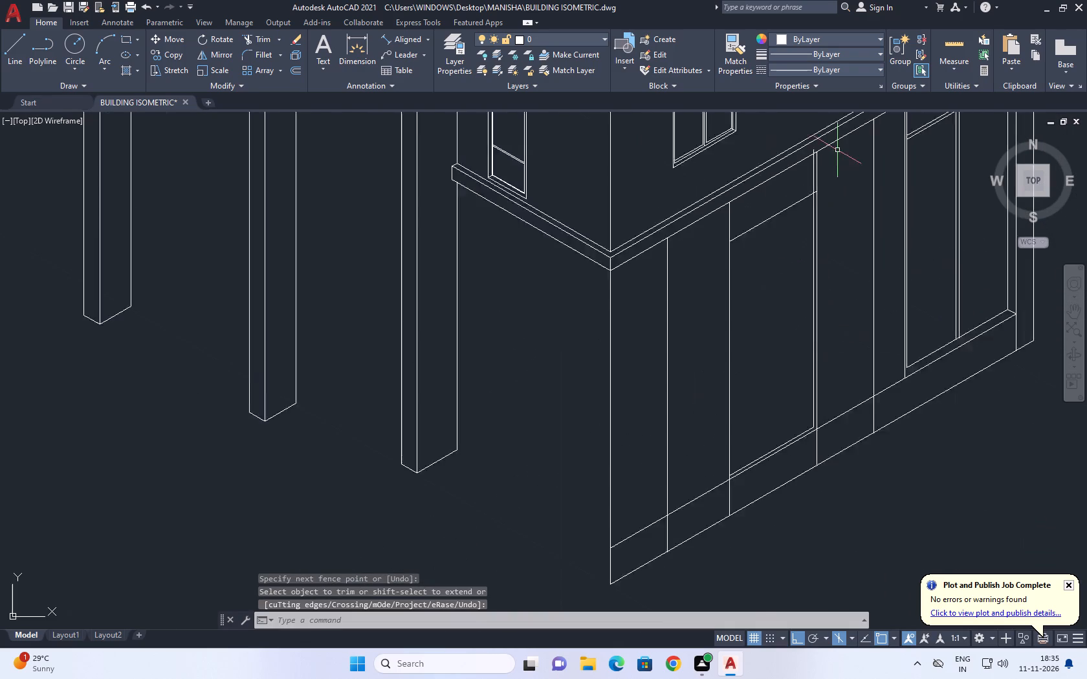
pyautogui.scroll(3, 837, 150)
pyautogui.moveTo(807, 202); pyautogui.dragTo(811, 293, button='middle')
pyautogui.press('y')
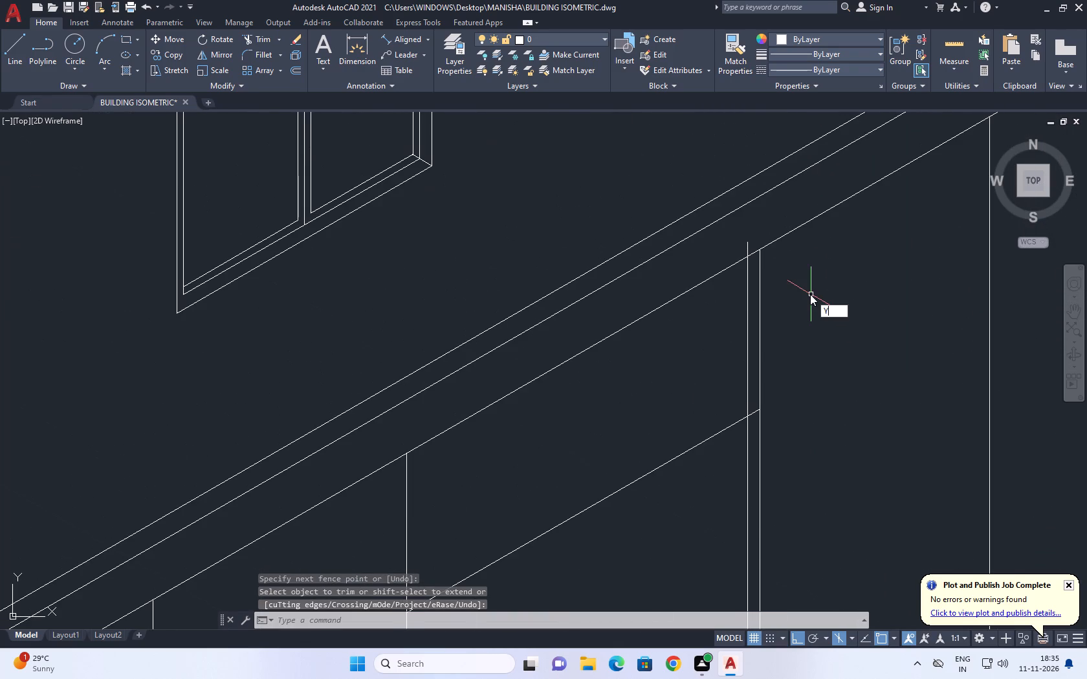
pyautogui.press('Escape')
pyautogui.press('r')
pyautogui.press('Escape')
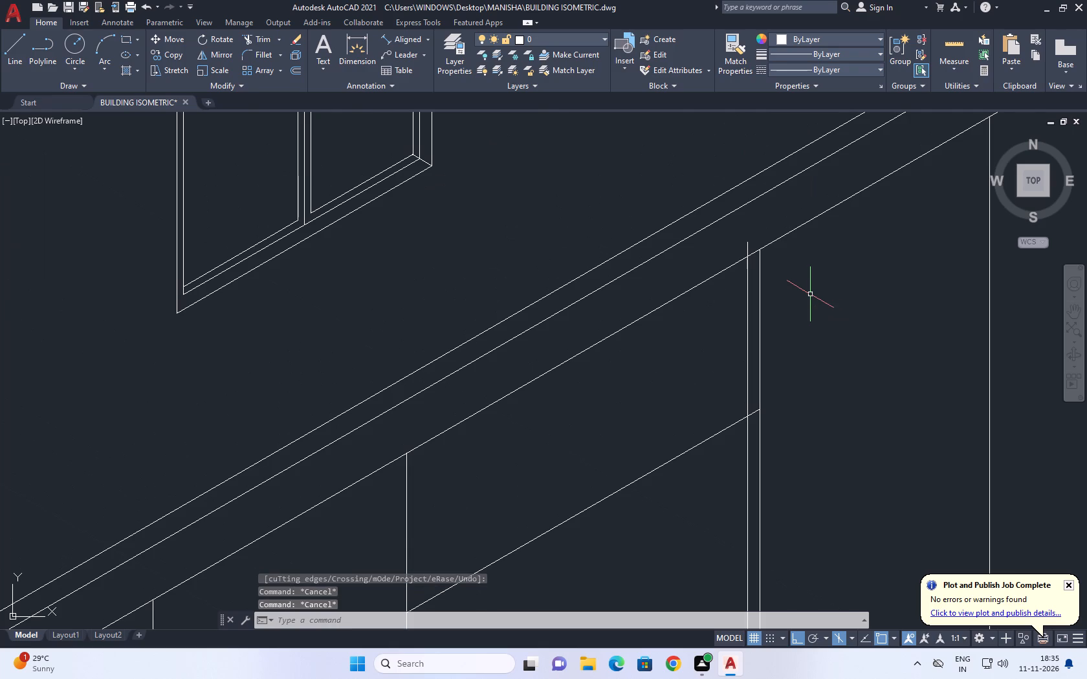
pyautogui.write('TR')
pyautogui.press('space')
pyautogui.scroll(2, 773, 259)
pyautogui.click(741, 207)
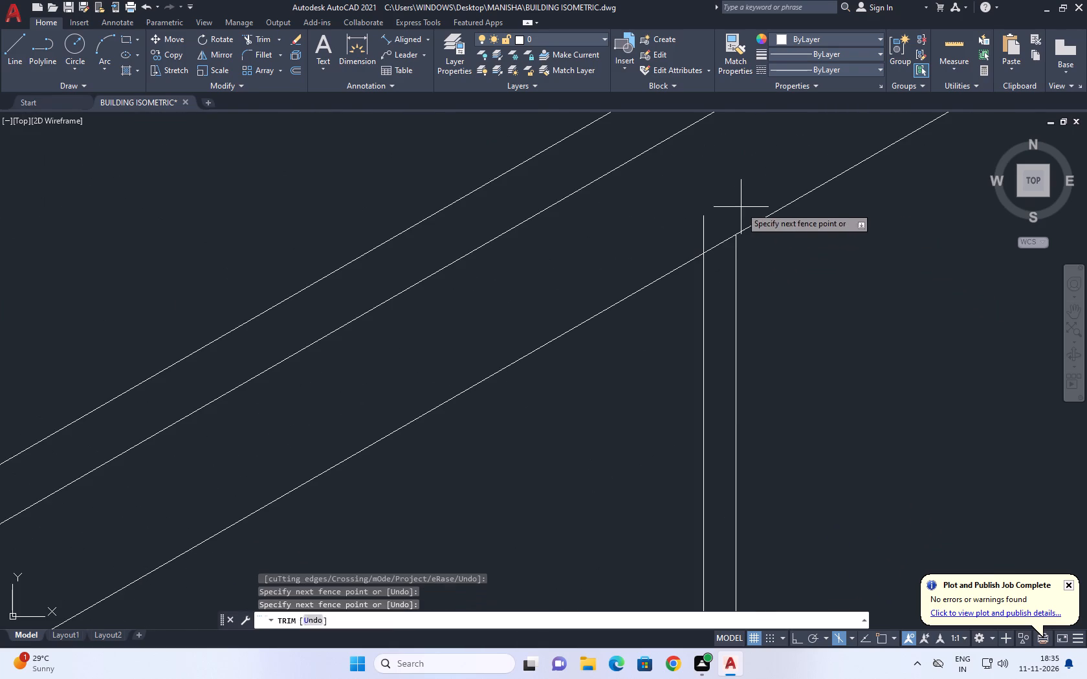
pyautogui.click(671, 257)
# Trim the transom line's short end between the inset vertical and the outer right vertical of the third bay.
pyautogui.scroll(-3, 720, 249)
pyautogui.moveTo(758, 358); pyautogui.dragTo(747, 307, button='middle')
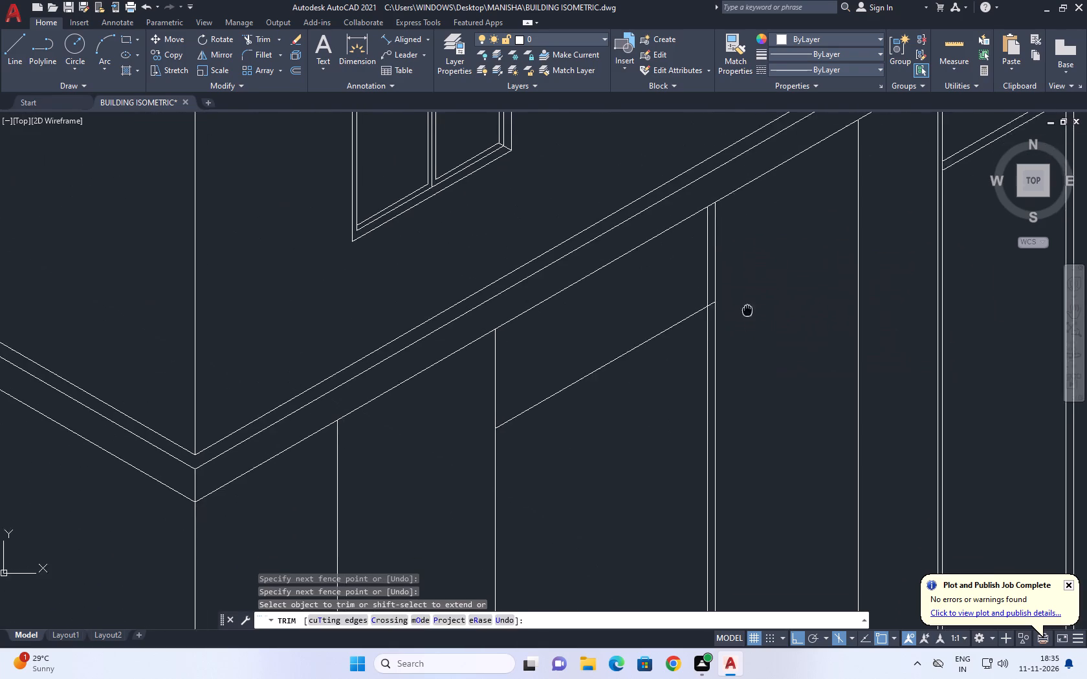
pyautogui.moveTo(747, 307); pyautogui.dragTo(744, 285, button='middle')
pyautogui.scroll(2, 716, 279)
pyautogui.click(698, 268)
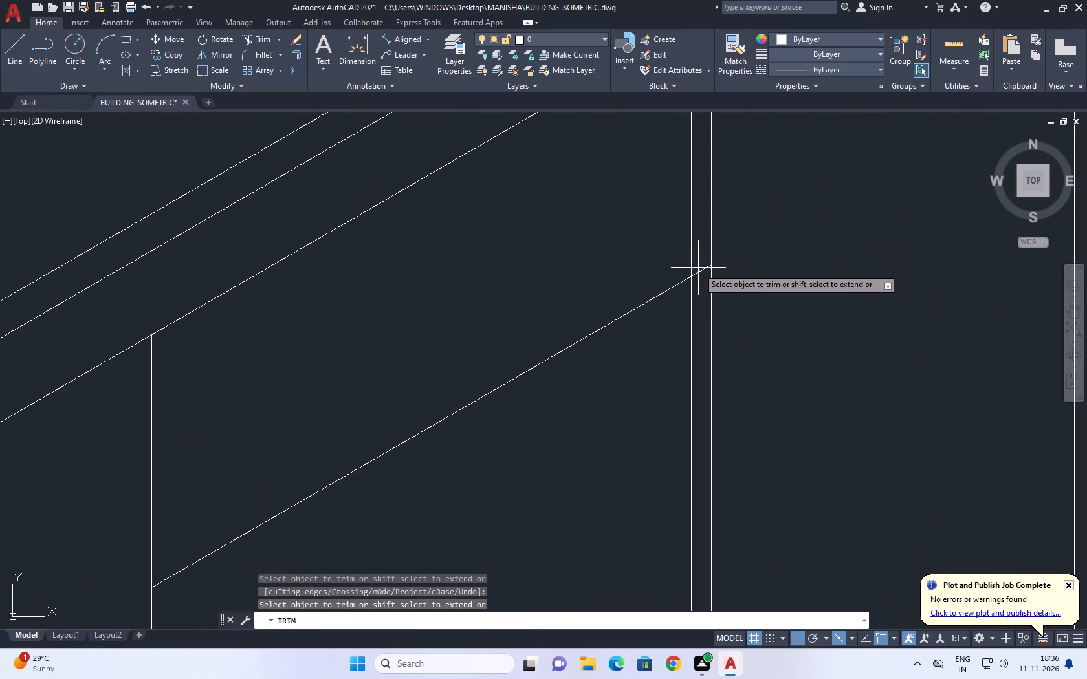
pyautogui.click(701, 283)
pyautogui.scroll(-7, 729, 266)
pyautogui.press('space')
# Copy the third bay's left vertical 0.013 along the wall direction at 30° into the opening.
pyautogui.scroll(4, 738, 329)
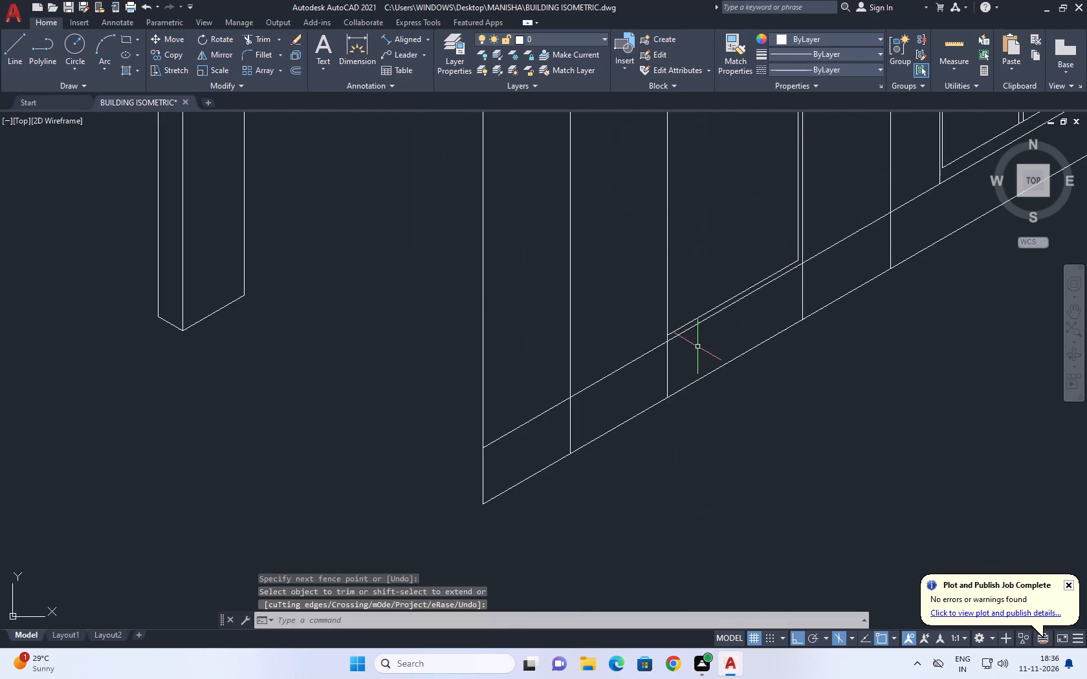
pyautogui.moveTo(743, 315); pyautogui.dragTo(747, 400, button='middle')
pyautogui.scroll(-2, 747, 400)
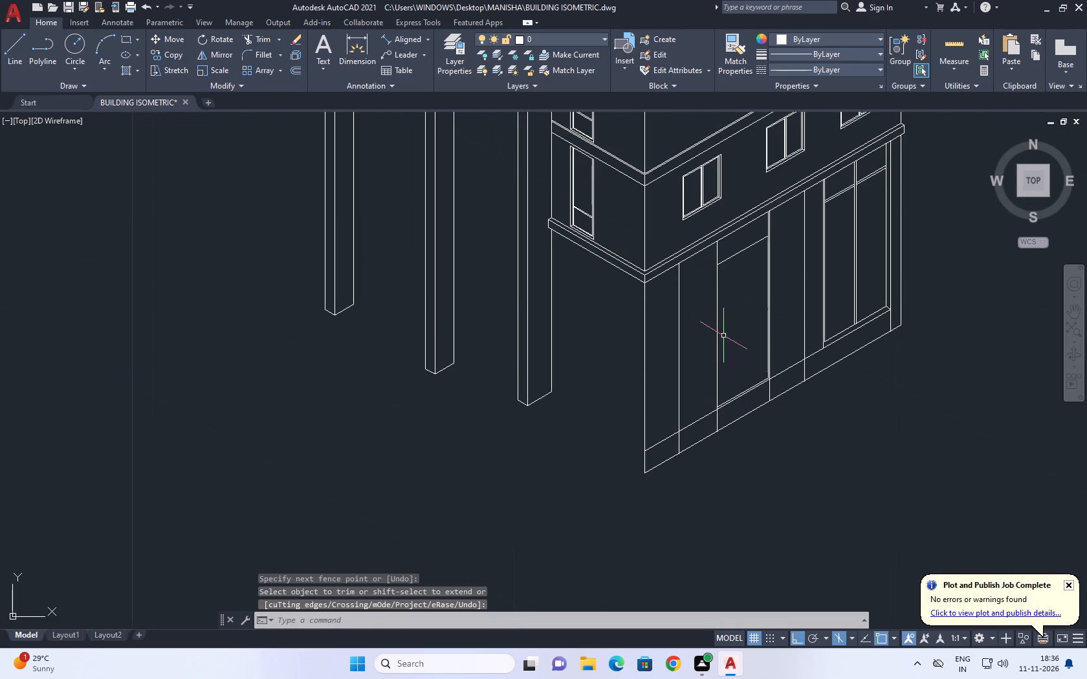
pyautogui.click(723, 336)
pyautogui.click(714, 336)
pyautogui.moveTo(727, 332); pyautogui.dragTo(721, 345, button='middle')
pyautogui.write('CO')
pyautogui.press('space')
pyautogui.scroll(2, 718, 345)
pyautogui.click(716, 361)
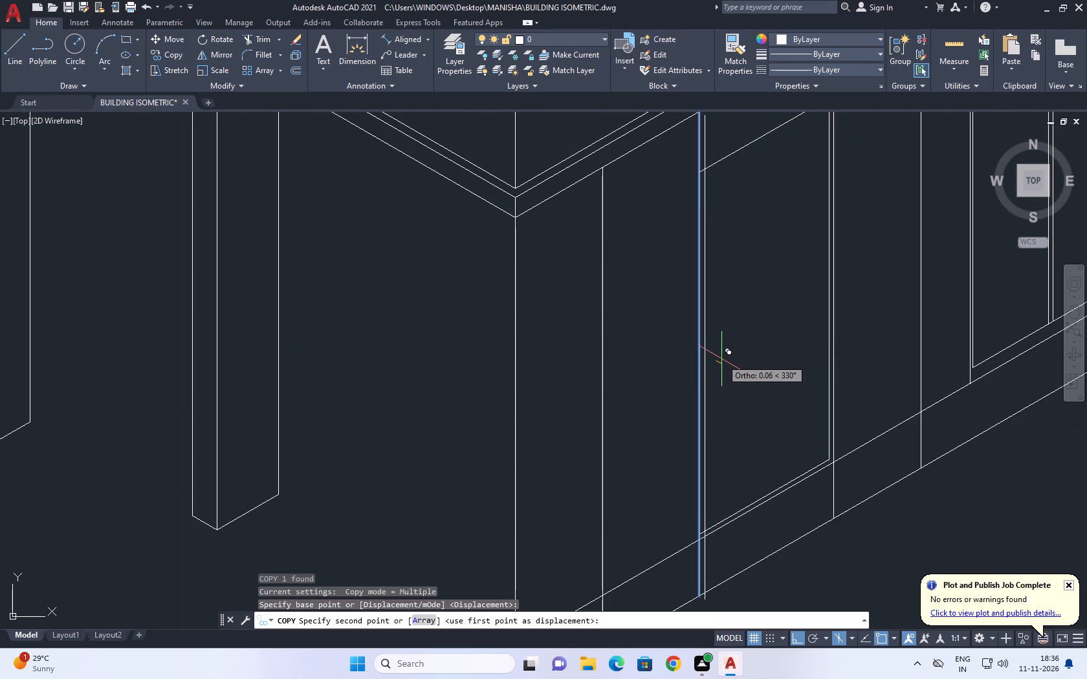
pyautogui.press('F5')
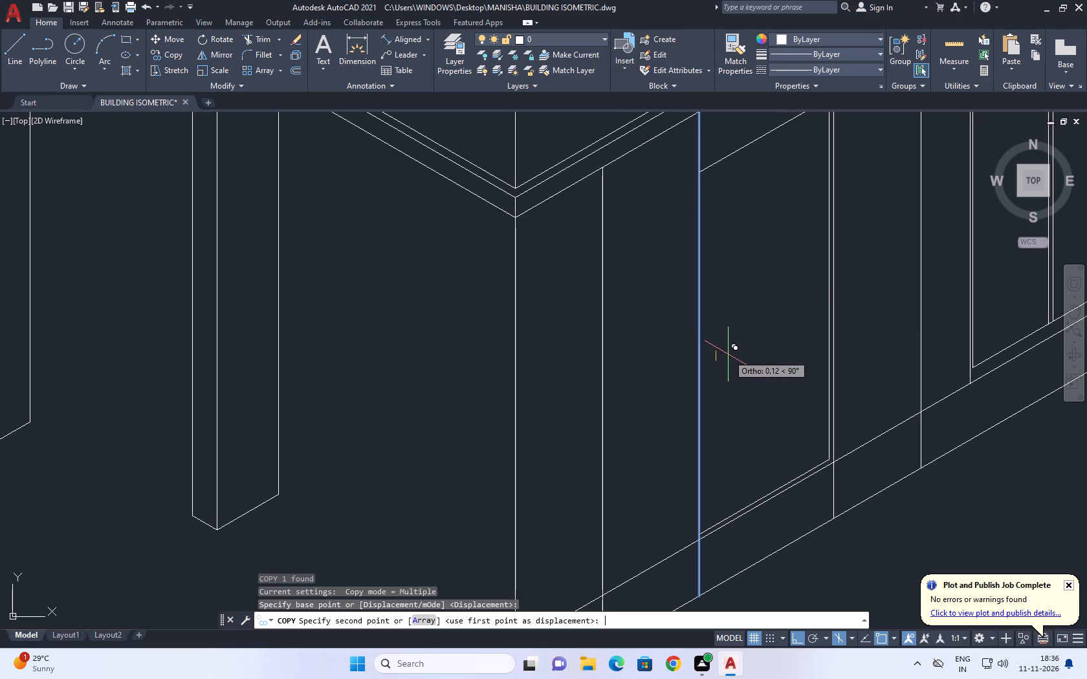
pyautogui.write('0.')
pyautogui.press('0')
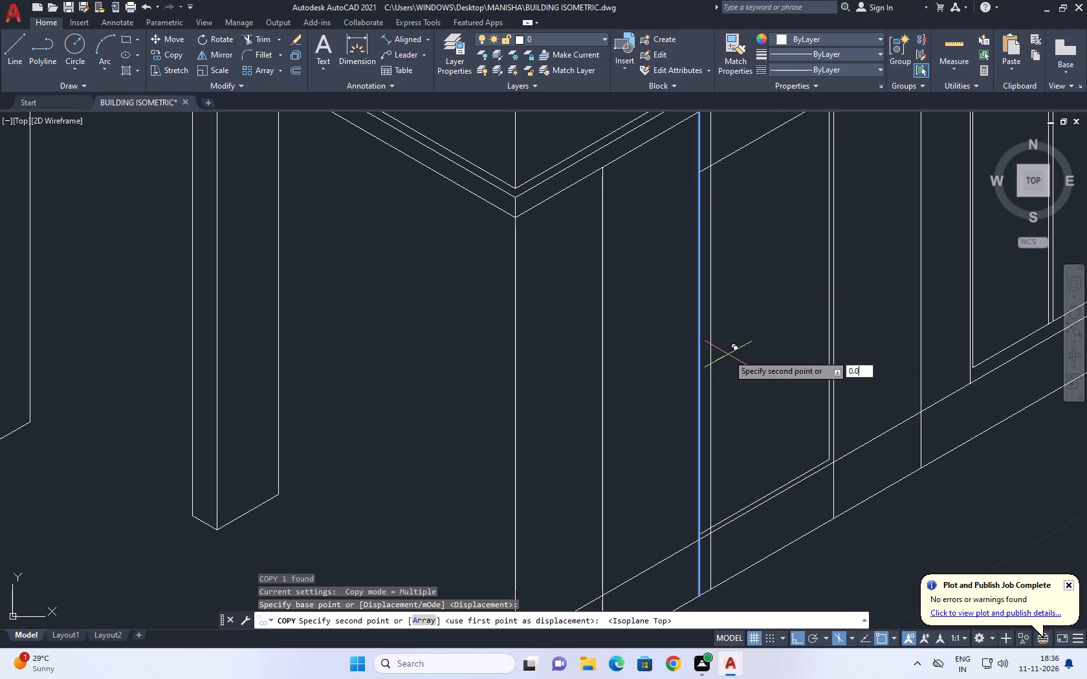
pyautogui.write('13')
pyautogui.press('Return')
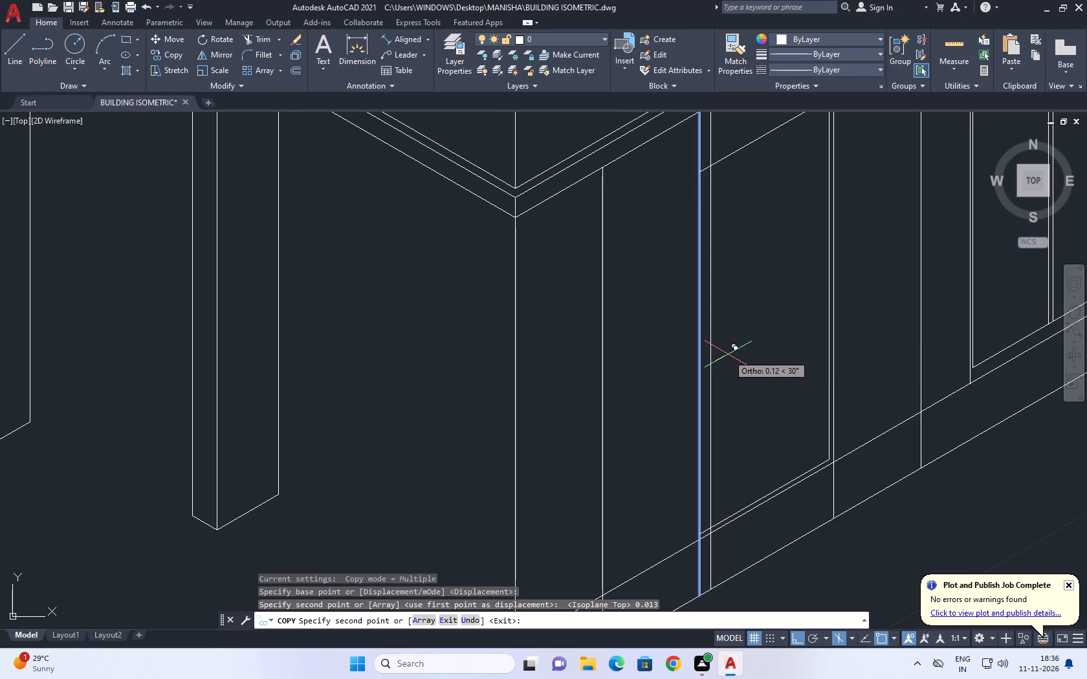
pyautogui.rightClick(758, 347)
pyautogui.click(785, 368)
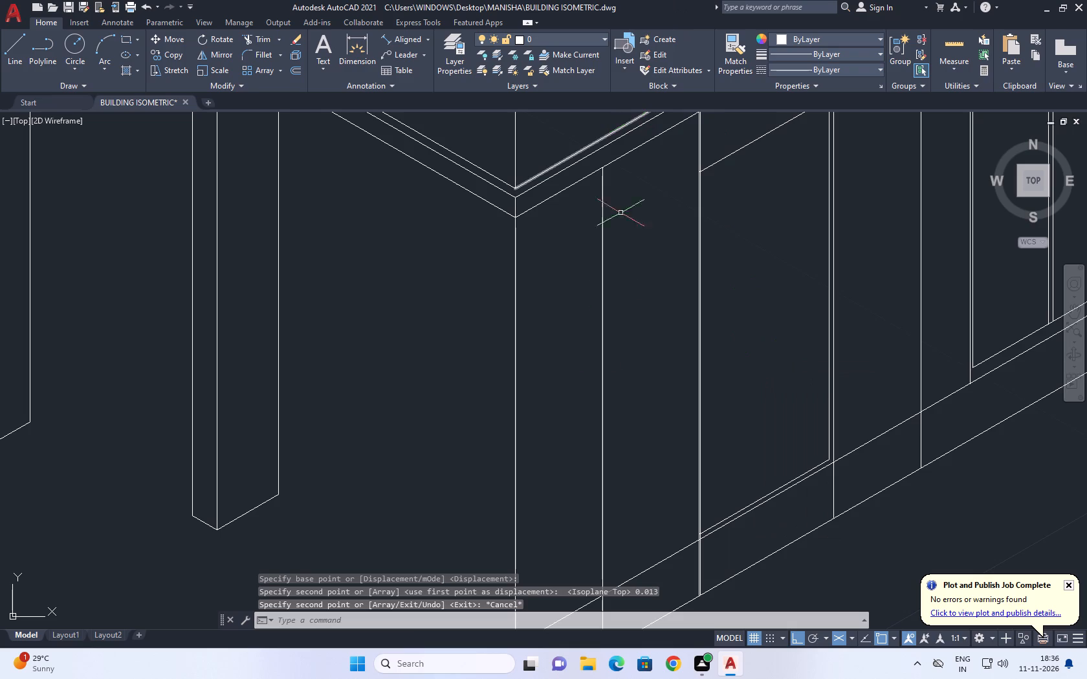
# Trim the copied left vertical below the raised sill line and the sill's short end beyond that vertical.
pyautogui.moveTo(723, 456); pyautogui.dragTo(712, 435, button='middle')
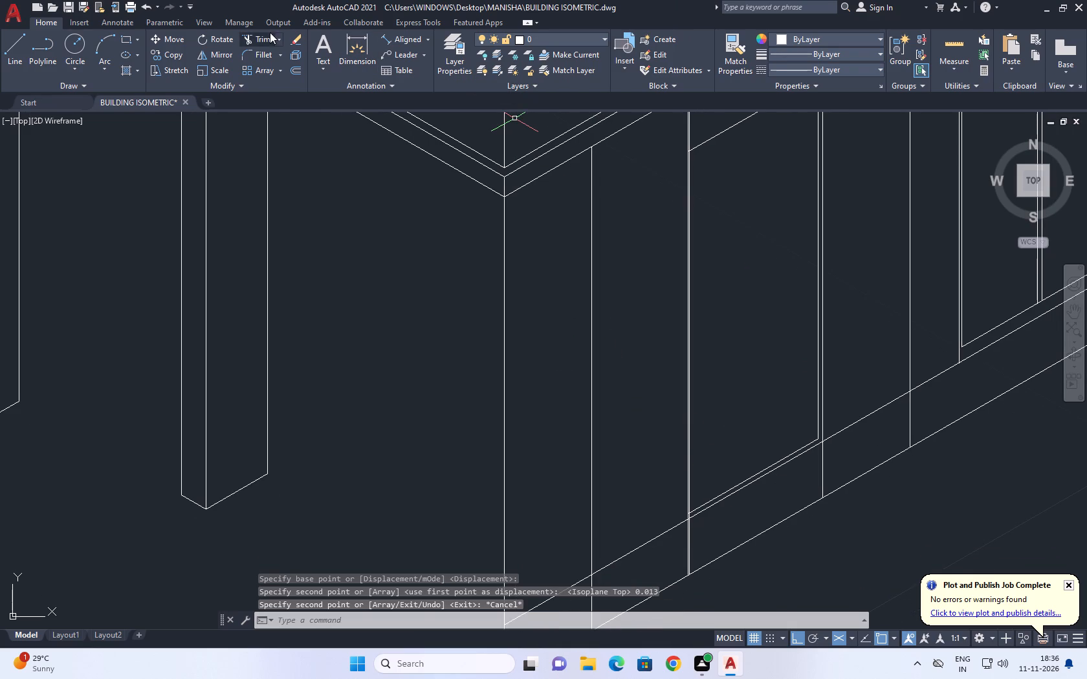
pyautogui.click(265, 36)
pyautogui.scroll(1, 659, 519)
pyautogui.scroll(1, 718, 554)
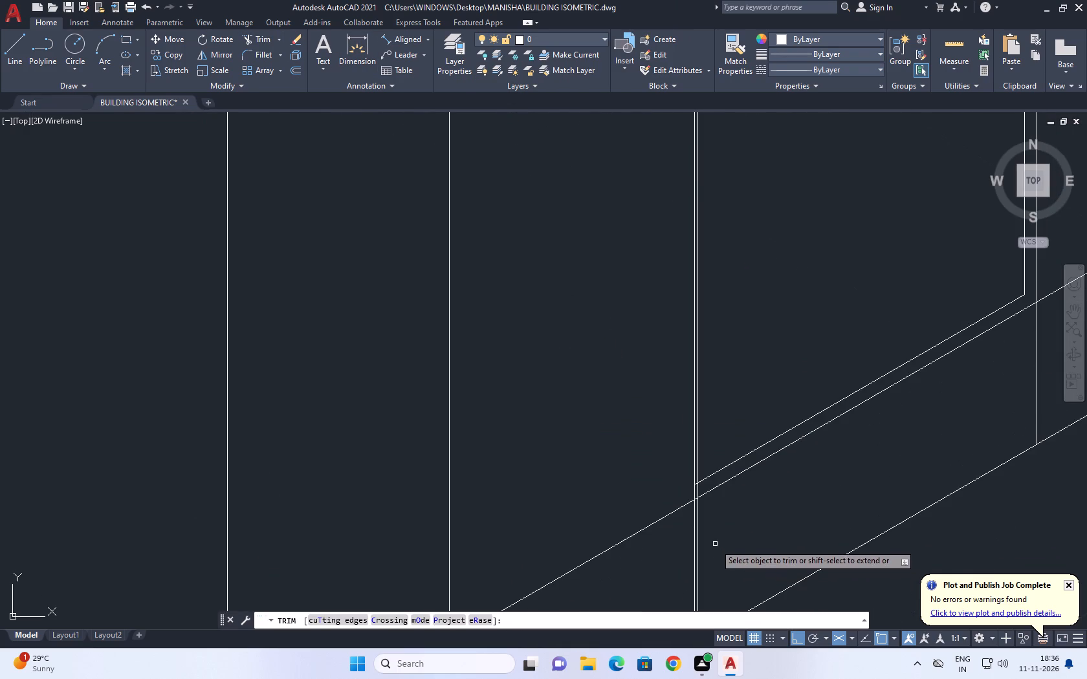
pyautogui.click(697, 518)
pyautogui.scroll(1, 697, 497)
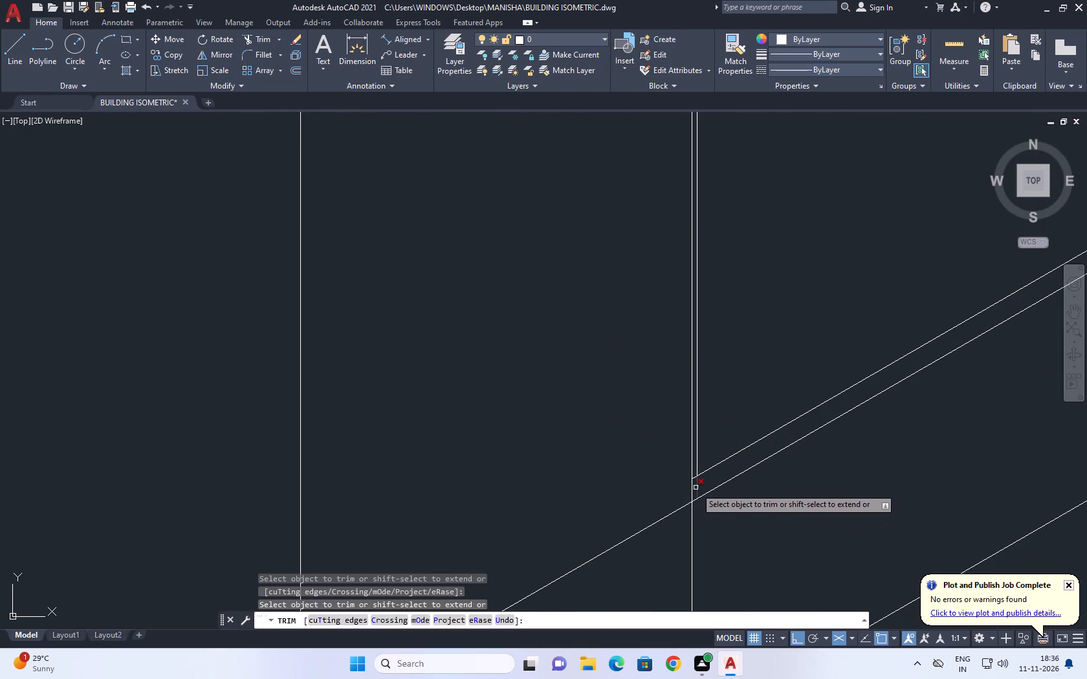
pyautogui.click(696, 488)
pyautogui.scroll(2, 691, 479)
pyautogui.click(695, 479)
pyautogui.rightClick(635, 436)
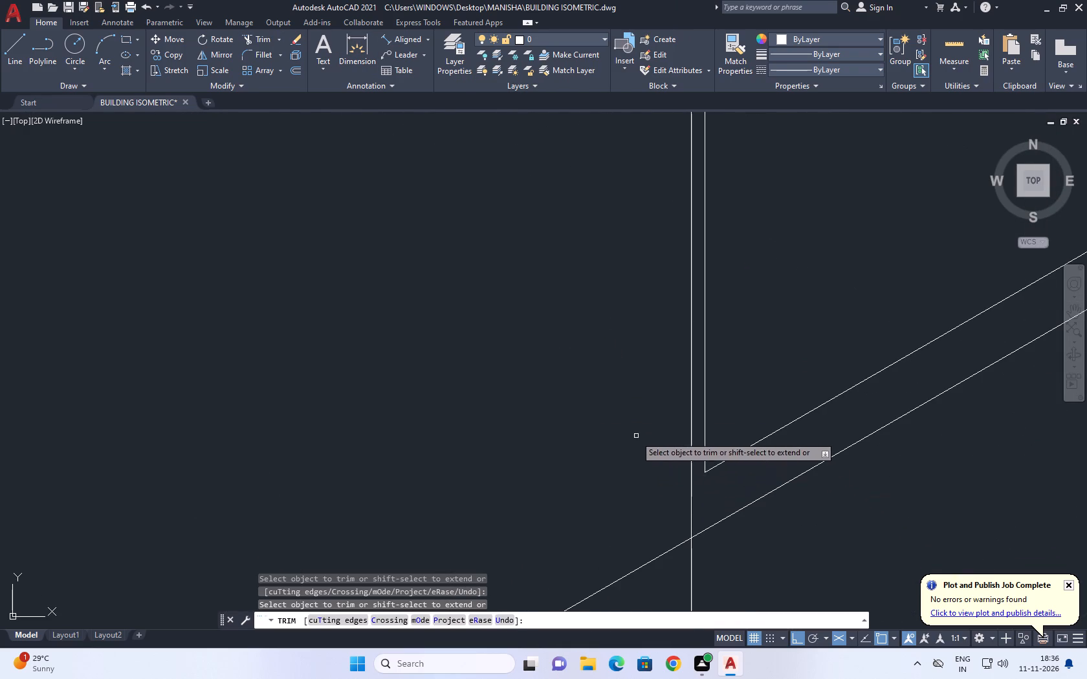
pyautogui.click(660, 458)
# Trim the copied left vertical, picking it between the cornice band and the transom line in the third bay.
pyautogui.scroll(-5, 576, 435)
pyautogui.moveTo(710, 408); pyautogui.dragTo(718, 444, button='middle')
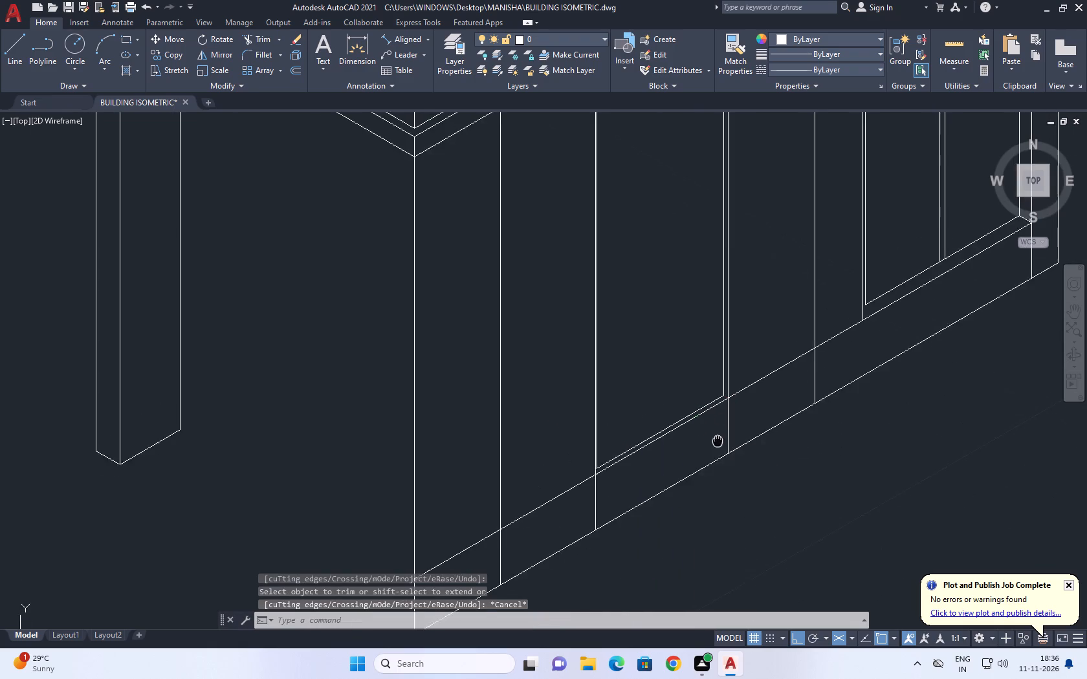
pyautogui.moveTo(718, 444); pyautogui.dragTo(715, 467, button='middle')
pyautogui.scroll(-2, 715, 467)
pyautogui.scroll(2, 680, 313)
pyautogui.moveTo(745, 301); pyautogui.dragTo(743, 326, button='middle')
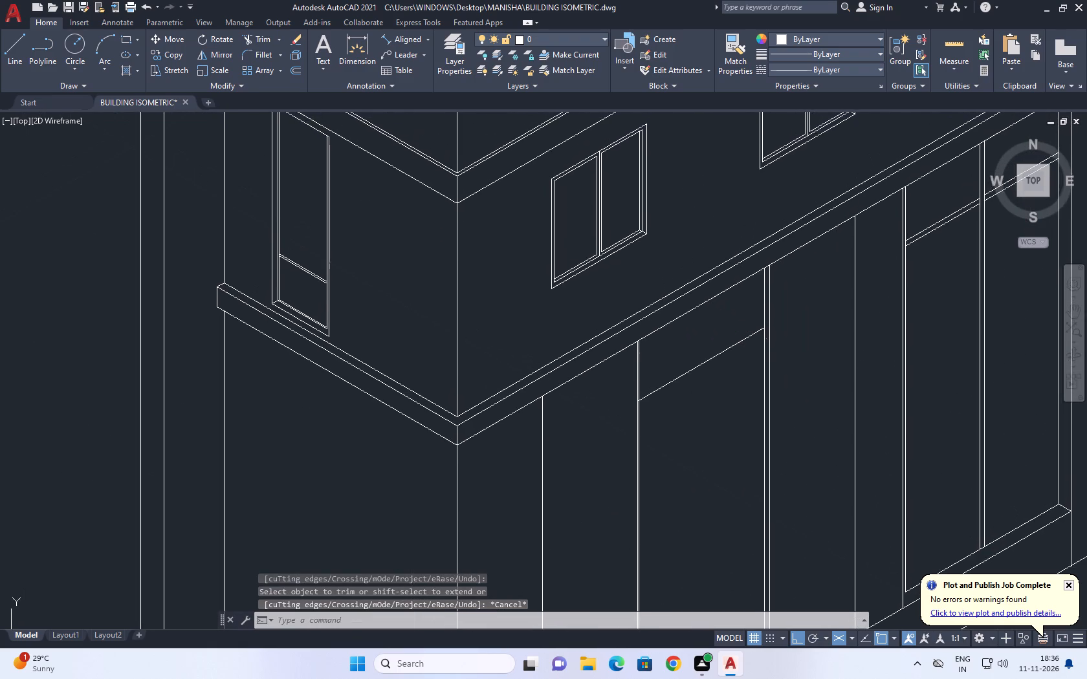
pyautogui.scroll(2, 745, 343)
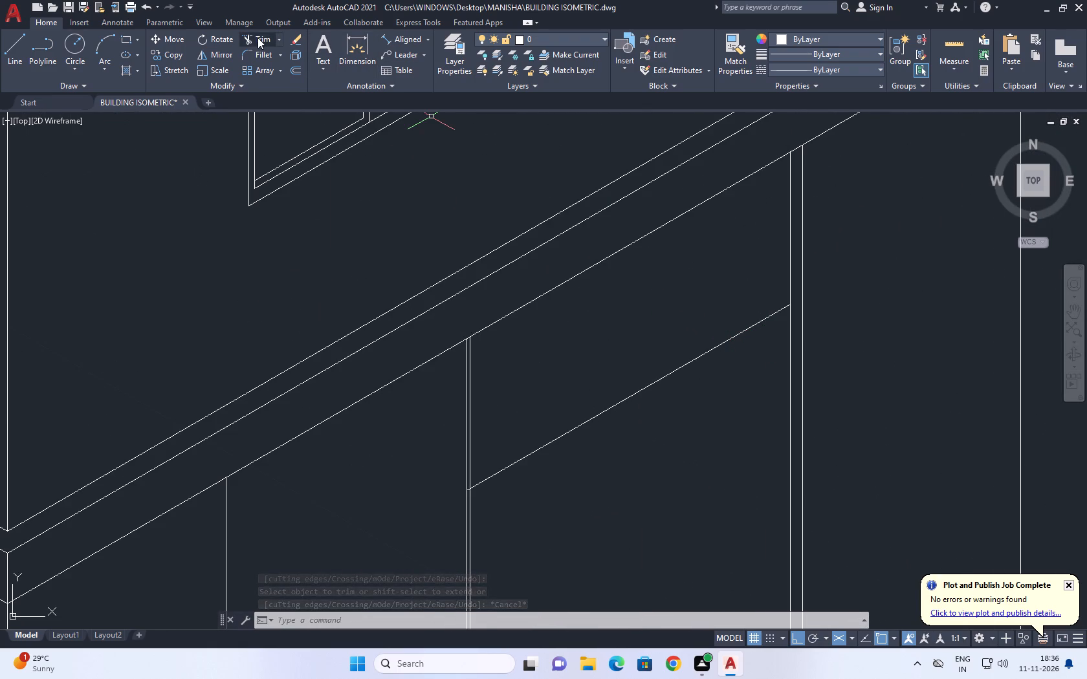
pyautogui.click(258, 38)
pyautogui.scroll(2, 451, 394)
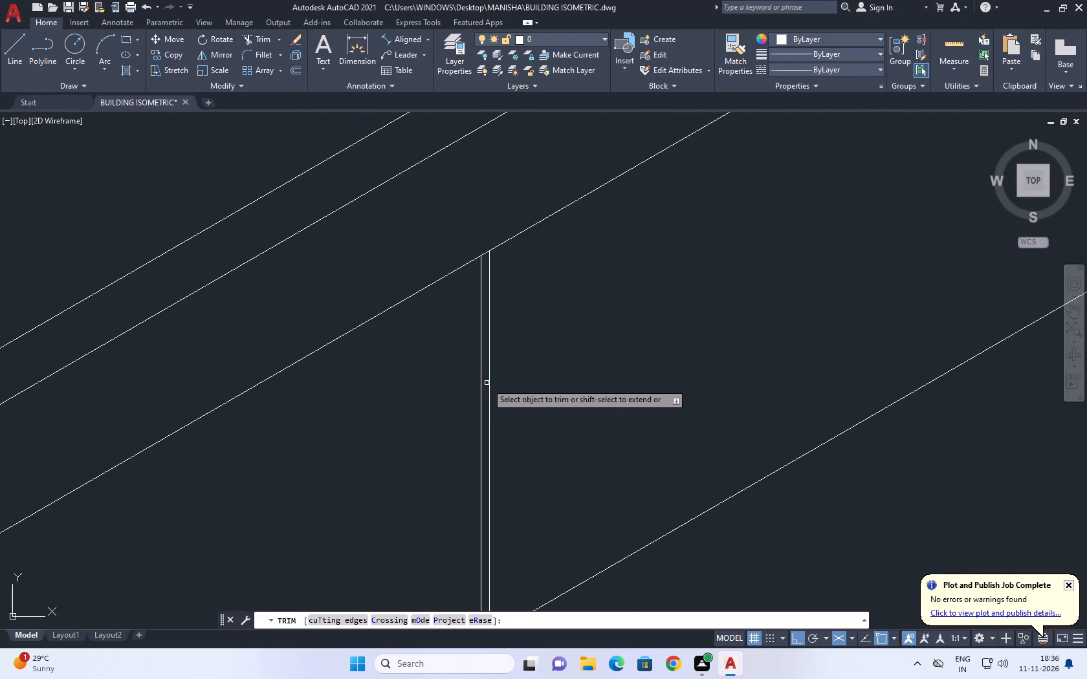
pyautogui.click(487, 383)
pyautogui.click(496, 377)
# Trim the right inset vertical of the third bay above the transom line.
pyautogui.scroll(-5, 498, 378)
pyautogui.scroll(1, 578, 346)
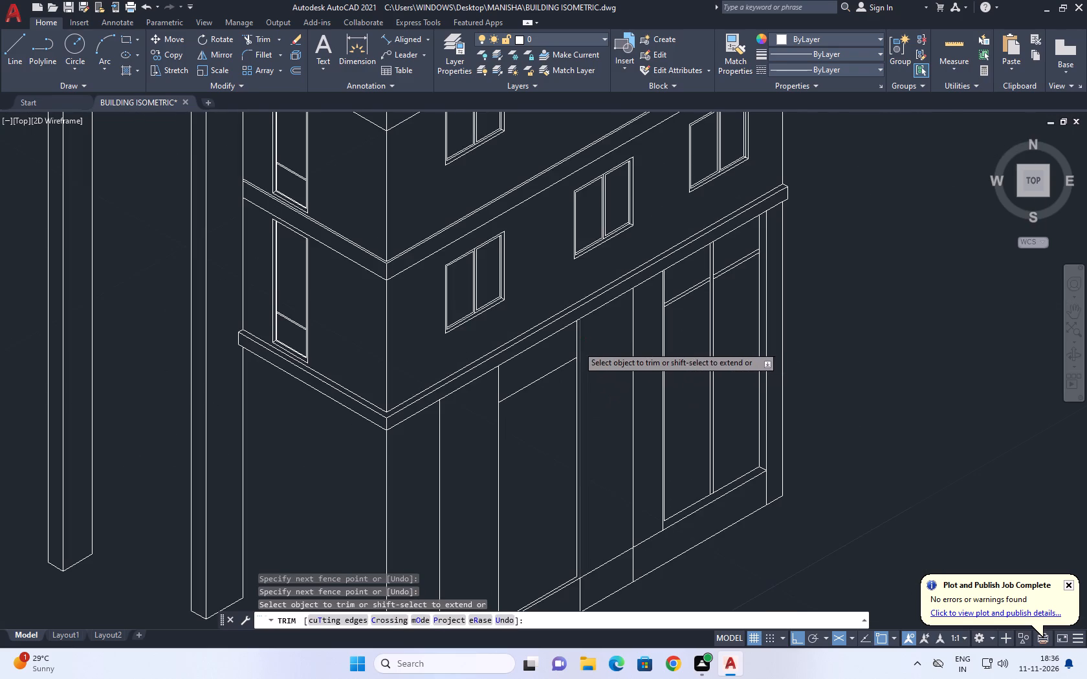
pyautogui.scroll(2, 578, 346)
pyautogui.click(569, 347)
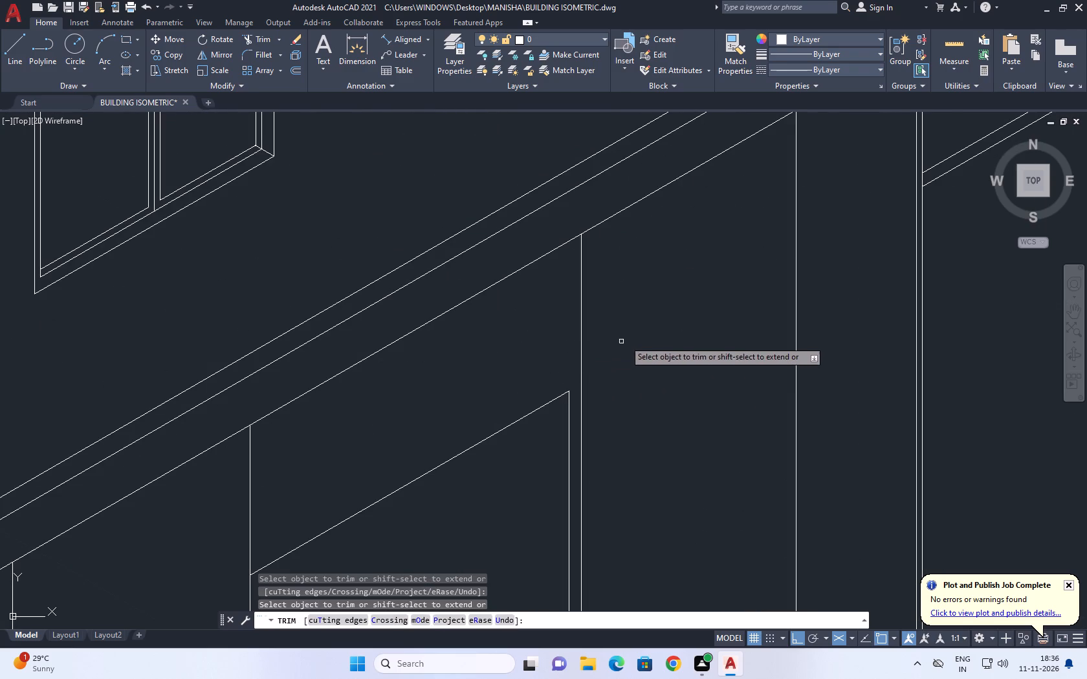
pyautogui.rightClick(637, 336)
pyautogui.click(657, 355)
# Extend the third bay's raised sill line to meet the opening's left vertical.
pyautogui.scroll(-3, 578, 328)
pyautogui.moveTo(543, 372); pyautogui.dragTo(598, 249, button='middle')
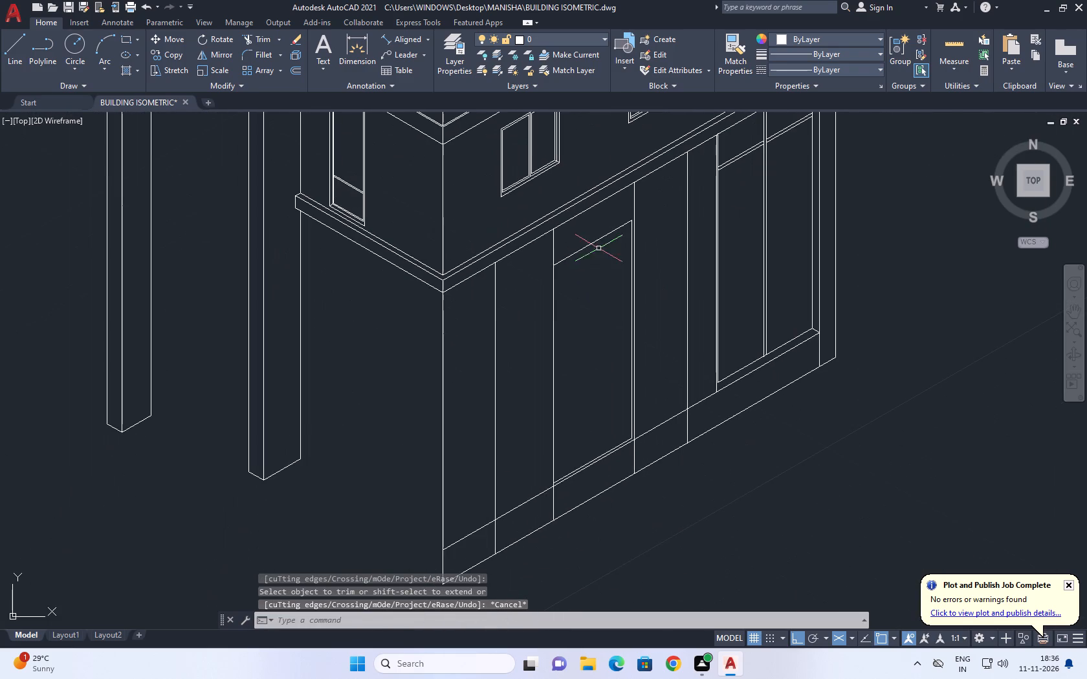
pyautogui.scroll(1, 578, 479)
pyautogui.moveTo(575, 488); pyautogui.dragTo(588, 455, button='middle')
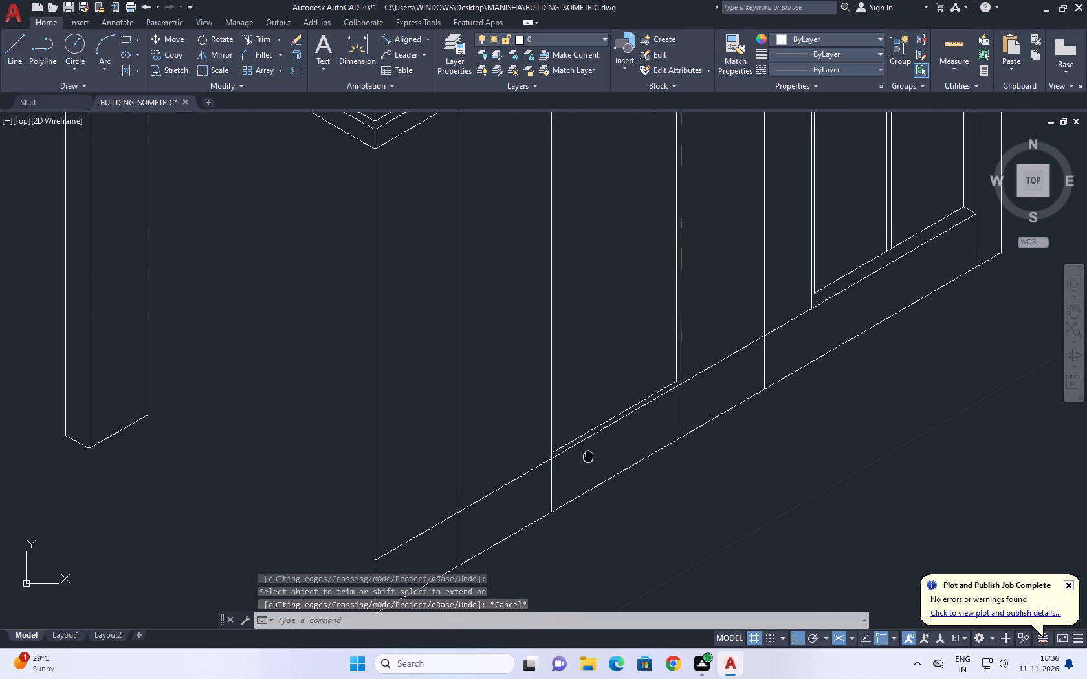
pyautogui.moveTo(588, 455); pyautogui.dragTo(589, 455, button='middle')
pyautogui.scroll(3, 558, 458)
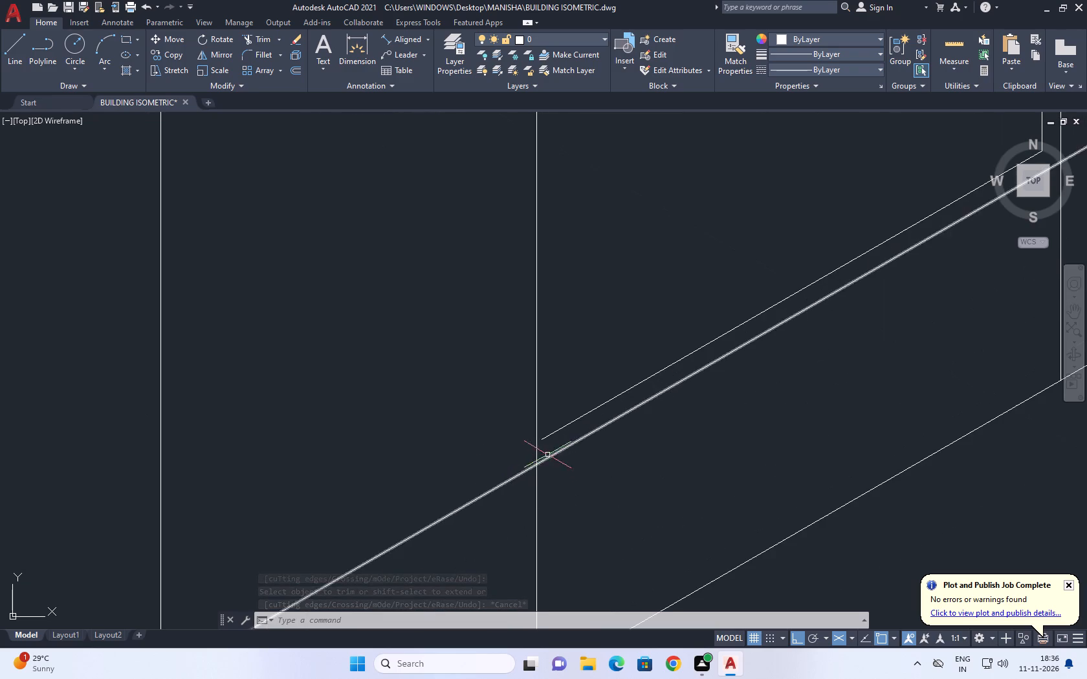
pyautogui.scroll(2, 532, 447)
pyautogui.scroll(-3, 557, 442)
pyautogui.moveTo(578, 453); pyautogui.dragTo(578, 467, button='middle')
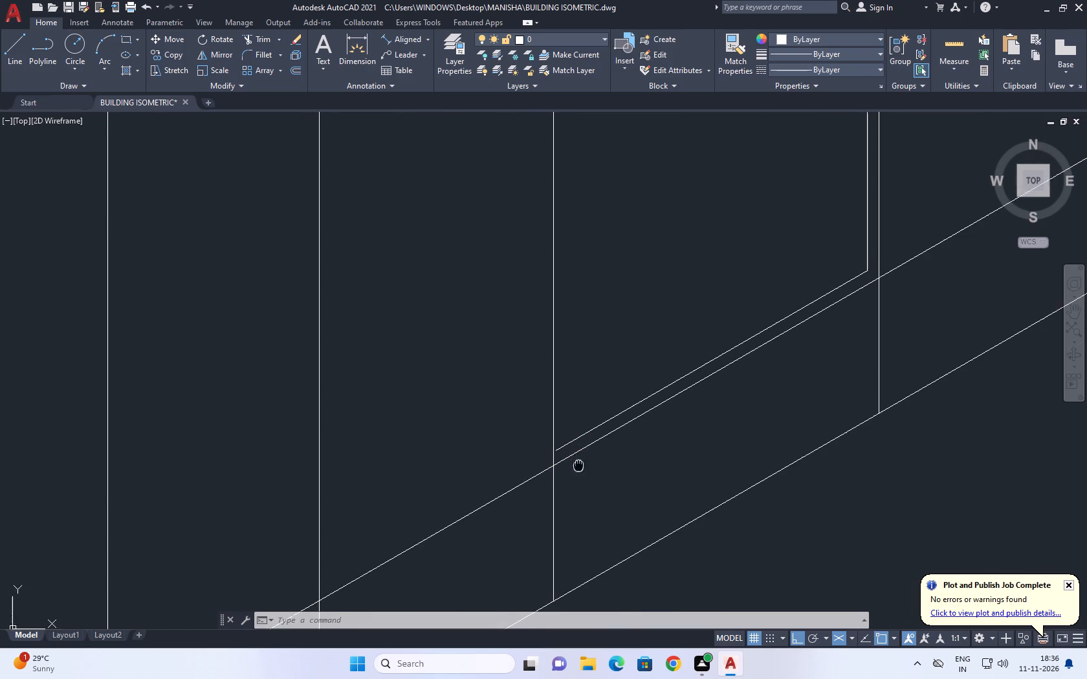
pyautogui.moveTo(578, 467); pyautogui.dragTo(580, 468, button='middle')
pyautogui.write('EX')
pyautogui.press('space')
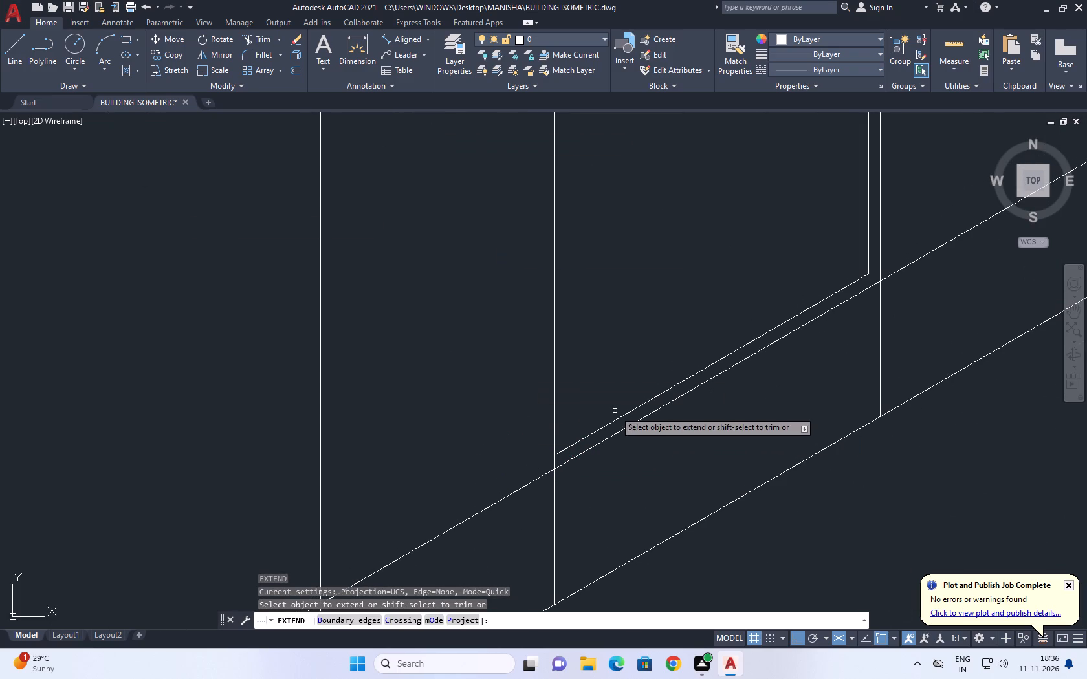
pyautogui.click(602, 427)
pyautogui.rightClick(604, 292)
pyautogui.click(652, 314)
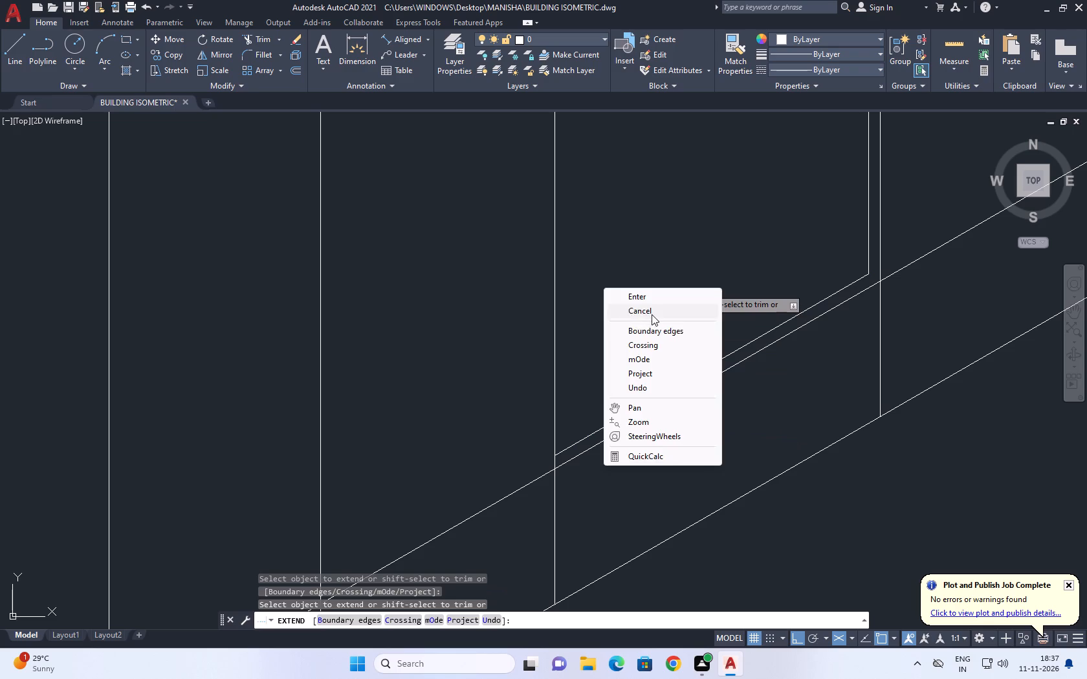
# Extend the third bay's transom line to meet the opening's outer right vertical.
pyautogui.scroll(-3, 525, 356)
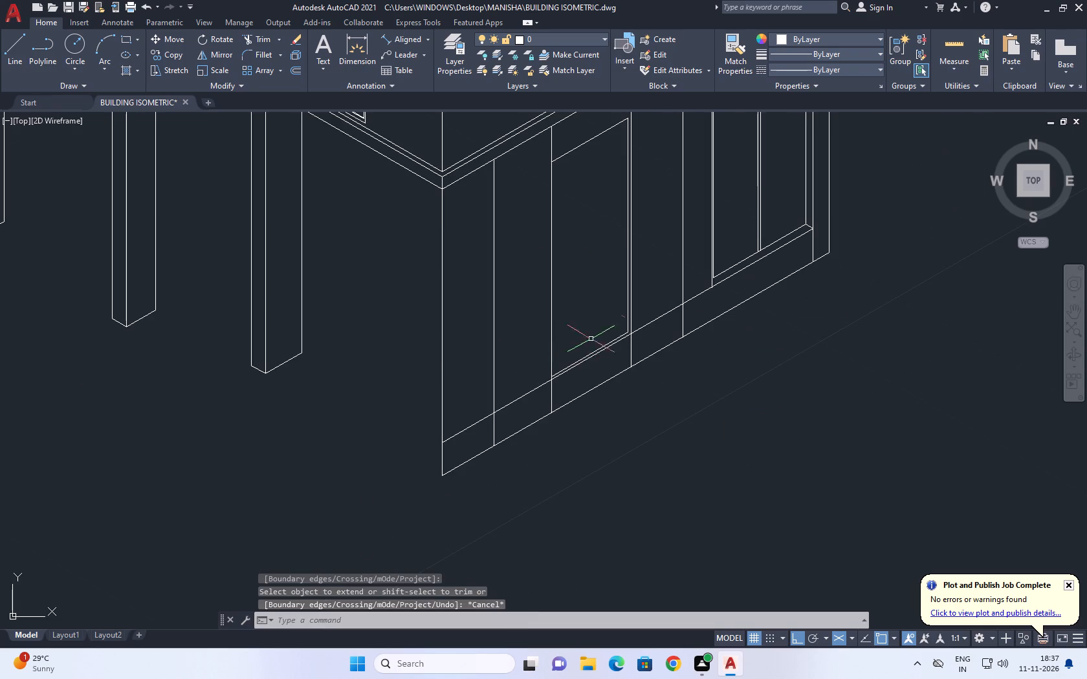
pyautogui.moveTo(606, 259); pyautogui.dragTo(619, 382, button='middle')
pyautogui.scroll(3, 633, 263)
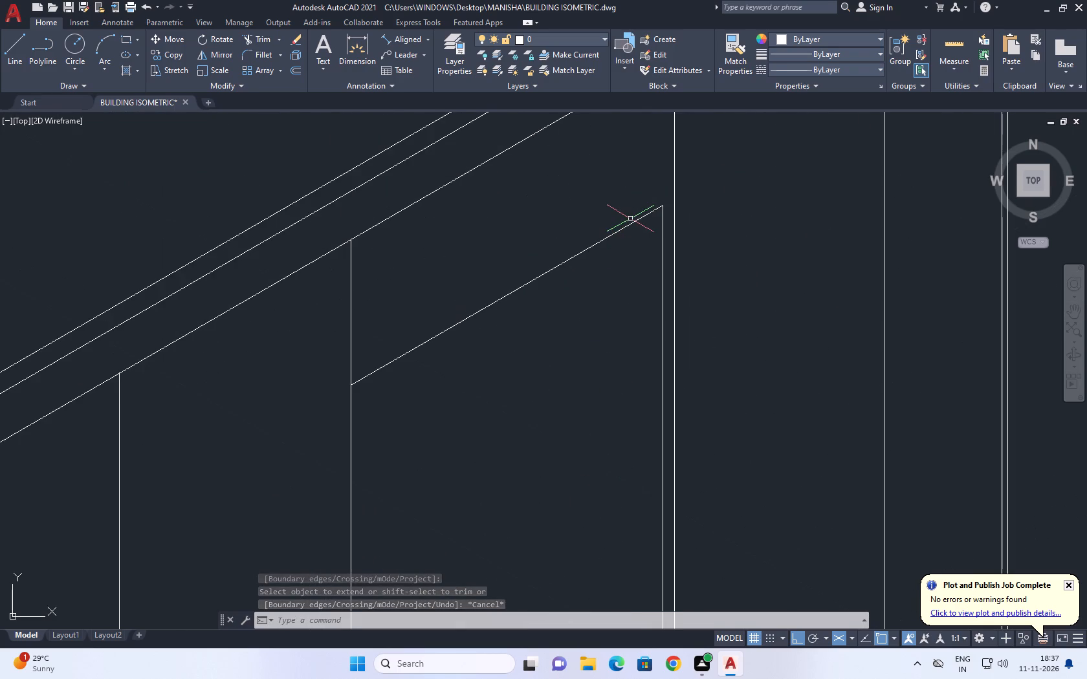
pyautogui.moveTo(630, 220); pyautogui.dragTo(630, 282, button='middle')
pyautogui.scroll(-2, 629, 321)
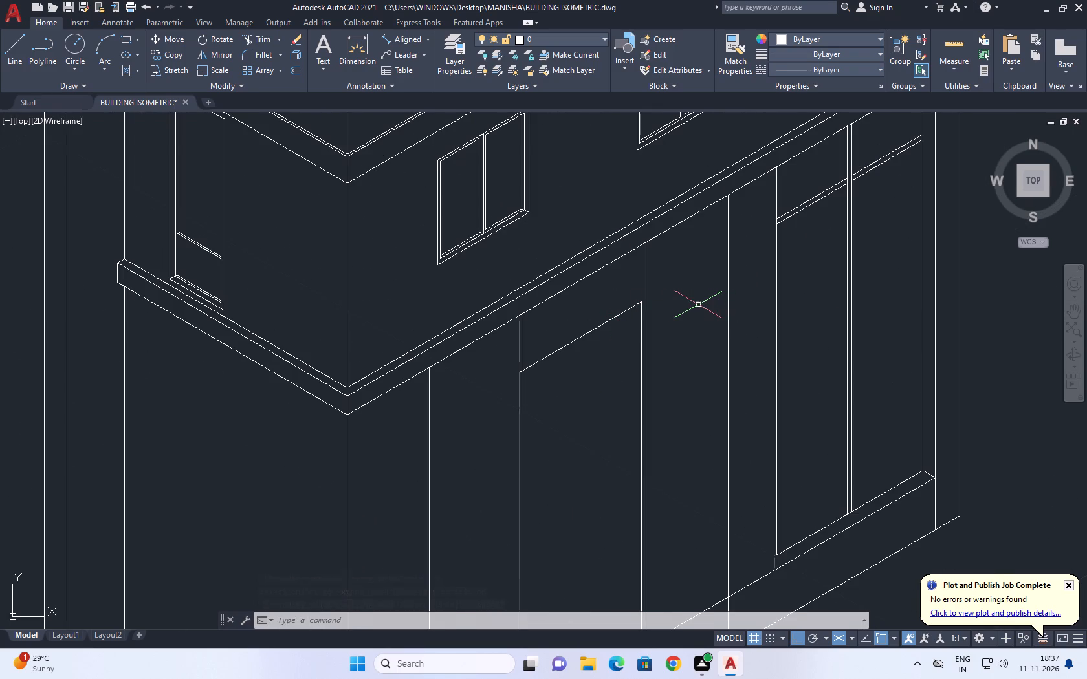
pyautogui.write('EX')
pyautogui.press('space')
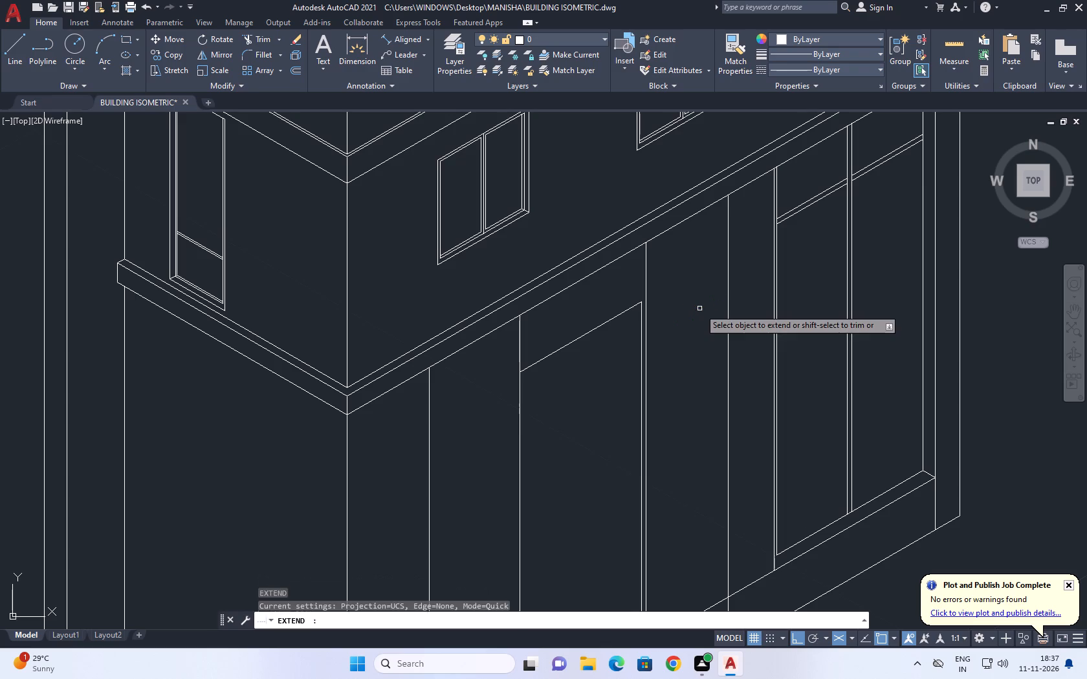
pyautogui.click(601, 353)
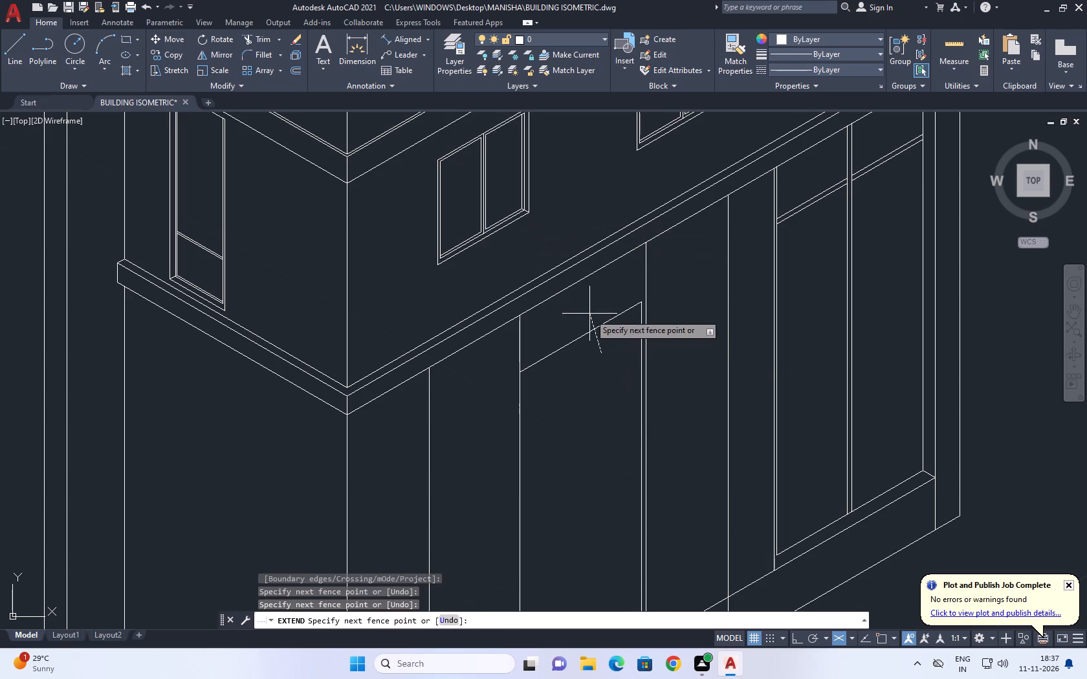
pyautogui.click(589, 310)
pyautogui.rightClick(589, 310)
pyautogui.click(611, 336)
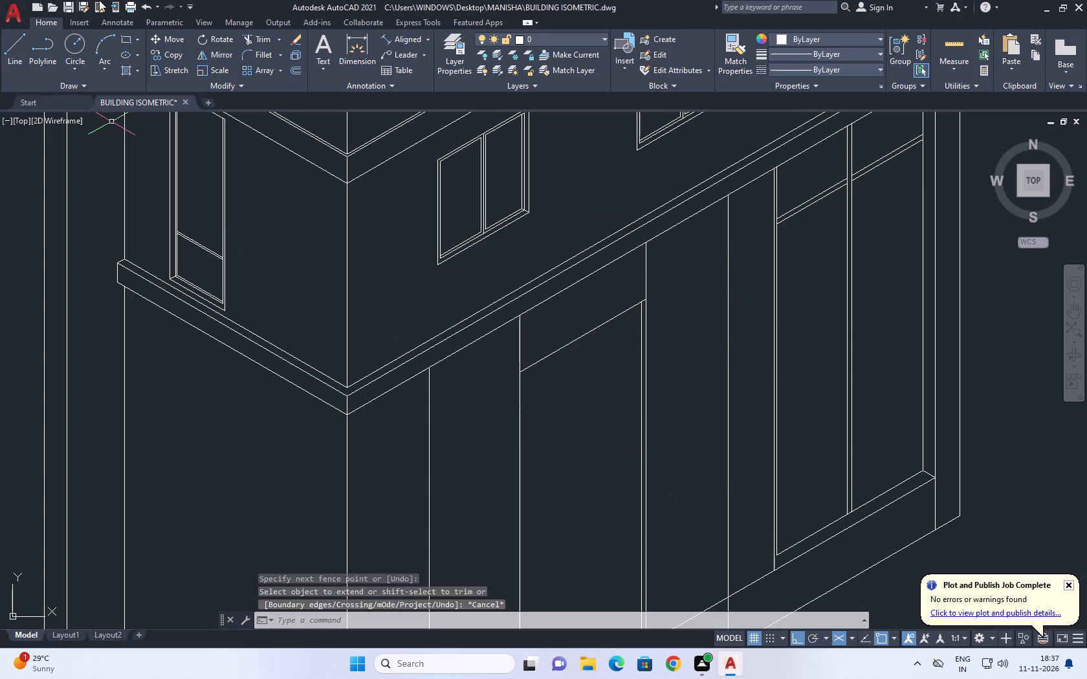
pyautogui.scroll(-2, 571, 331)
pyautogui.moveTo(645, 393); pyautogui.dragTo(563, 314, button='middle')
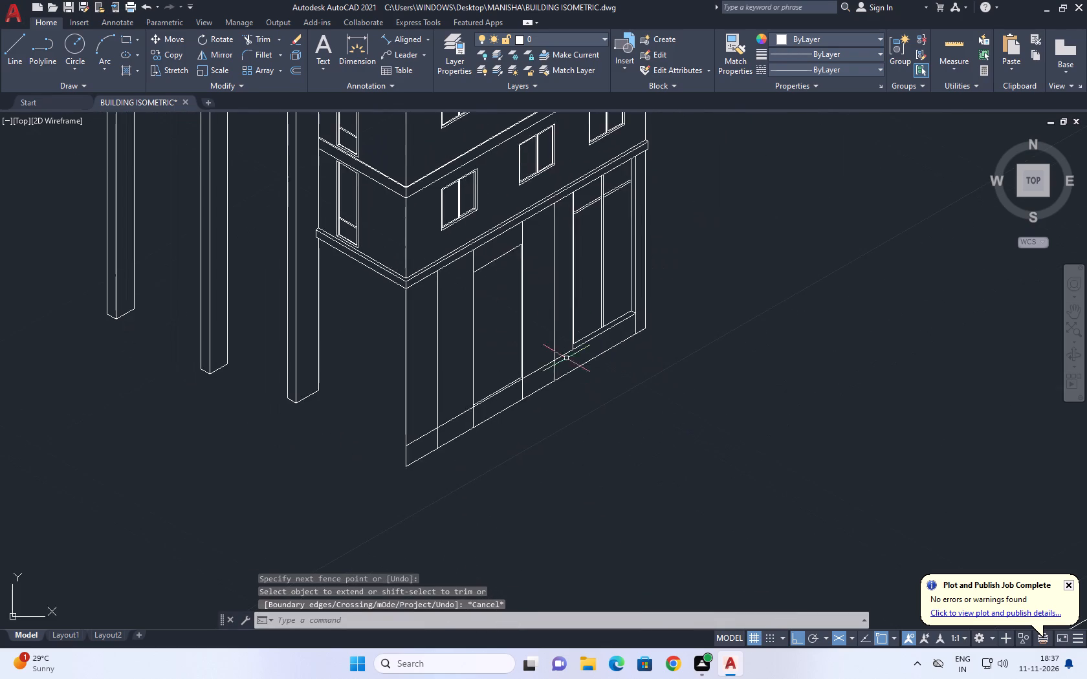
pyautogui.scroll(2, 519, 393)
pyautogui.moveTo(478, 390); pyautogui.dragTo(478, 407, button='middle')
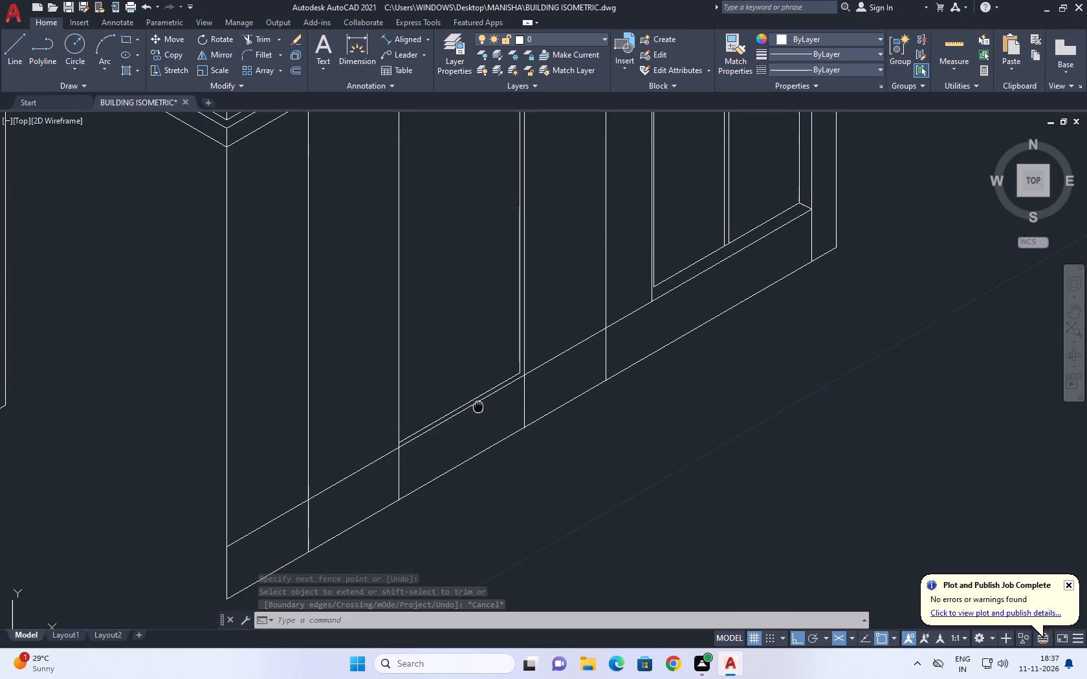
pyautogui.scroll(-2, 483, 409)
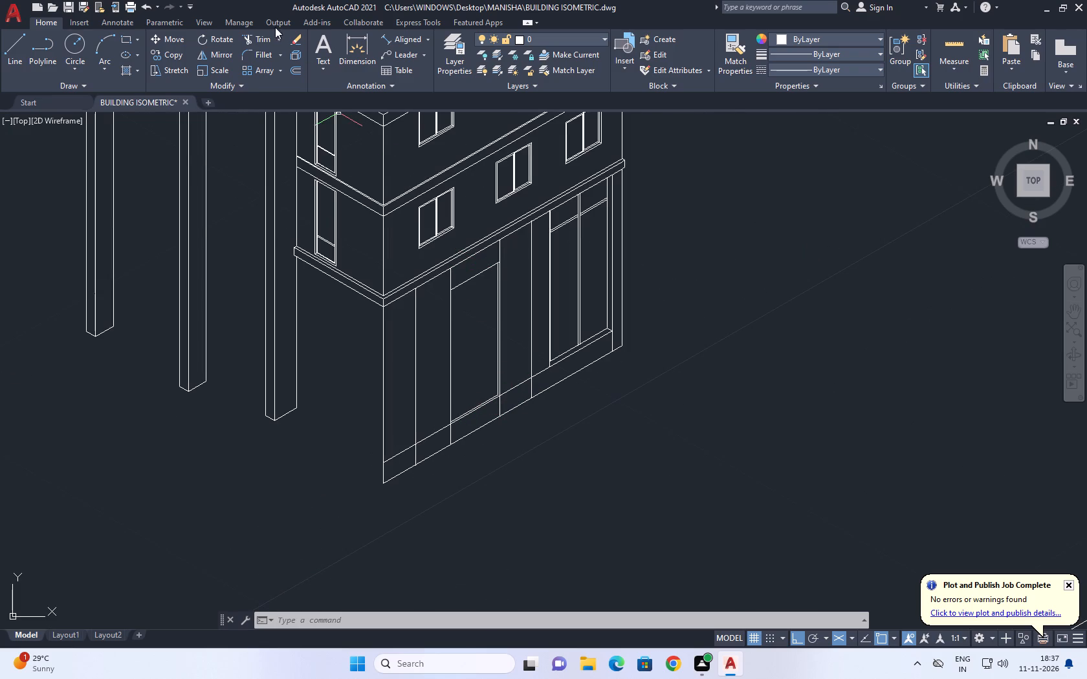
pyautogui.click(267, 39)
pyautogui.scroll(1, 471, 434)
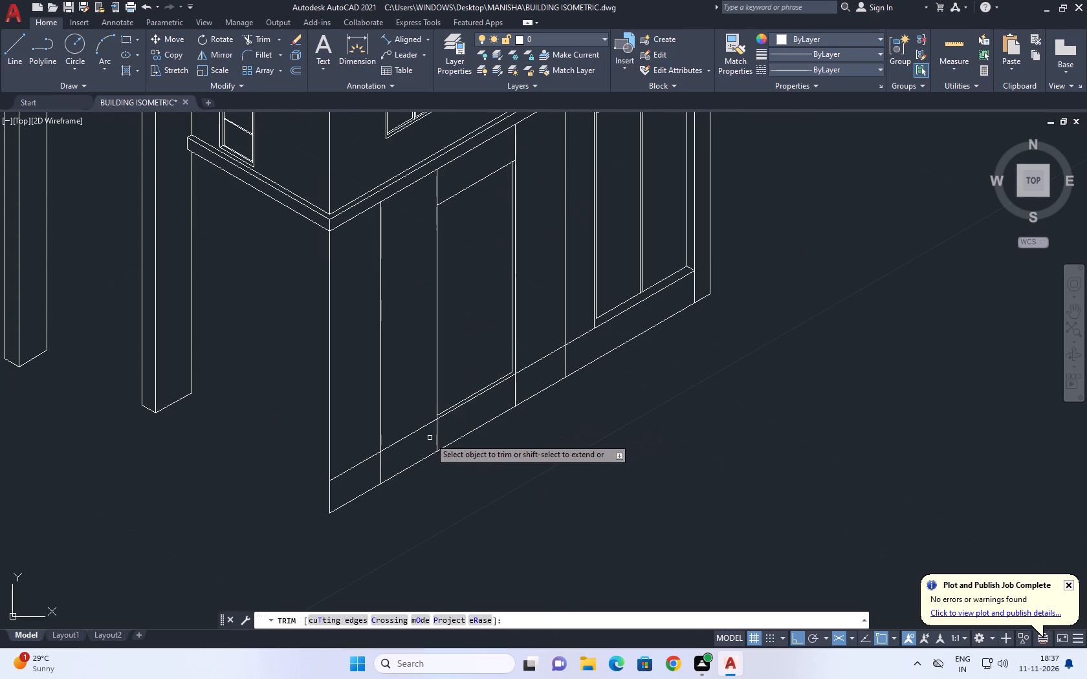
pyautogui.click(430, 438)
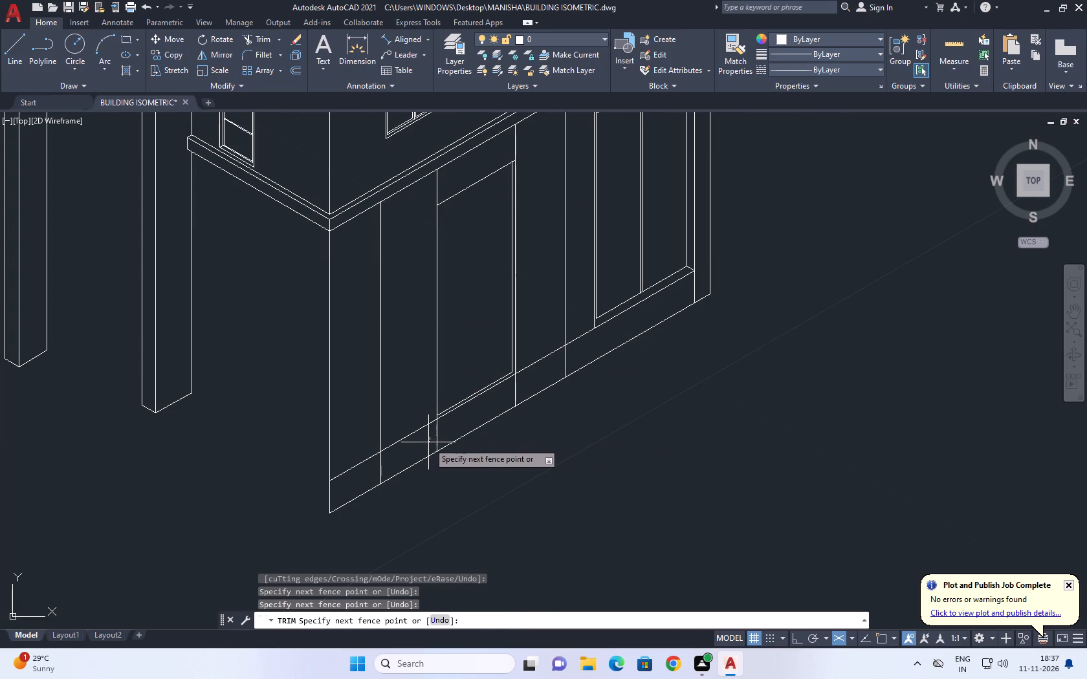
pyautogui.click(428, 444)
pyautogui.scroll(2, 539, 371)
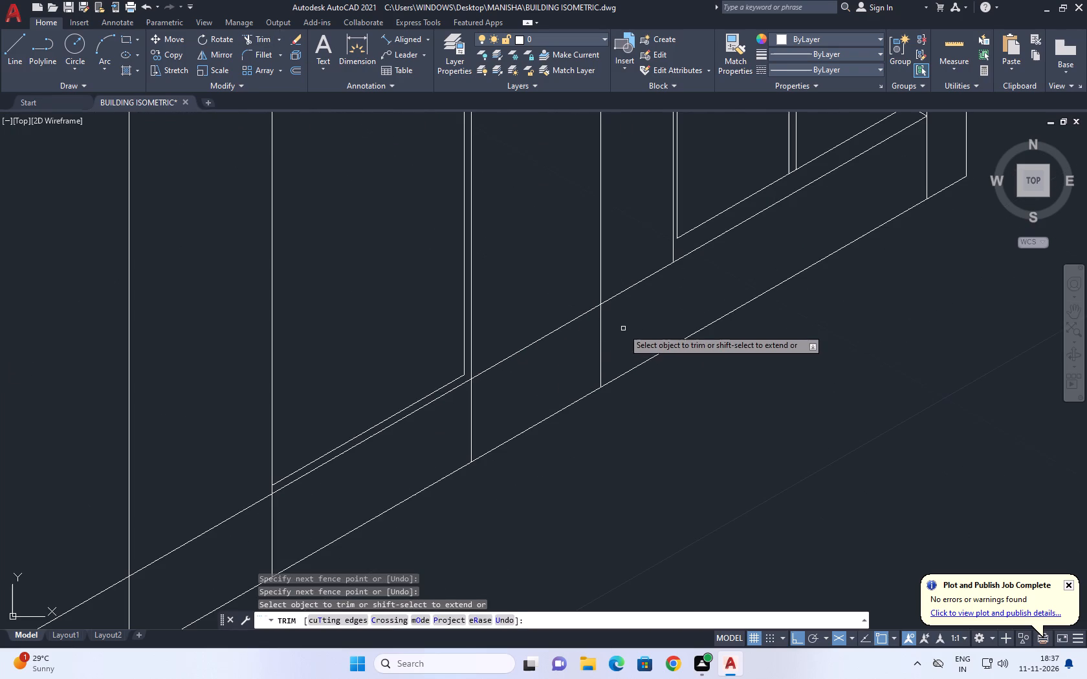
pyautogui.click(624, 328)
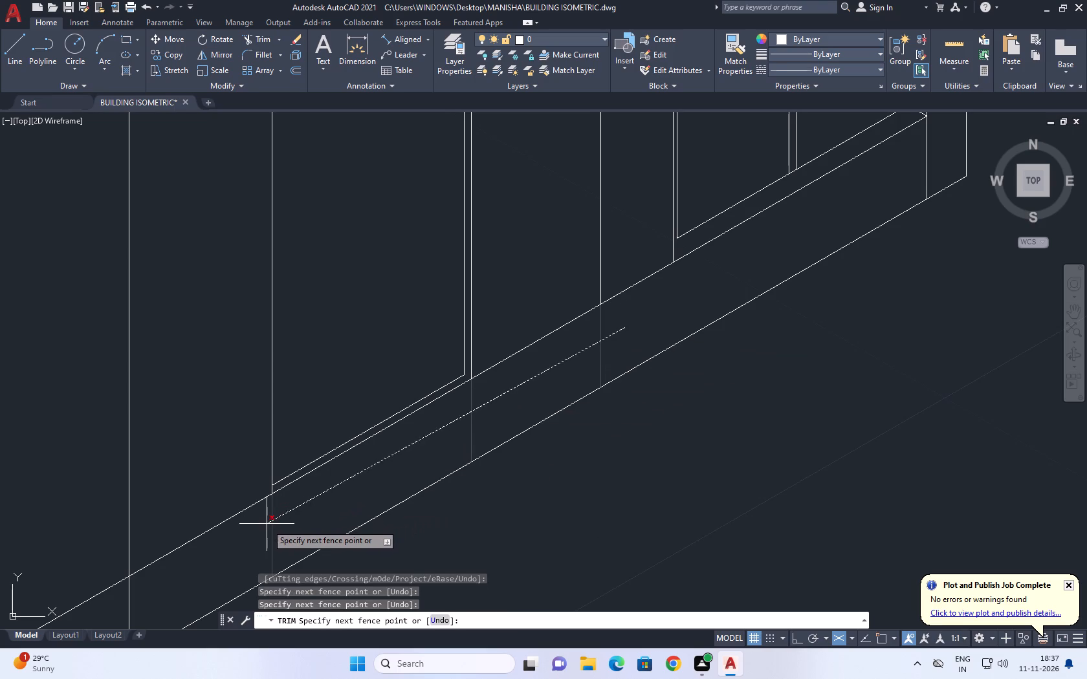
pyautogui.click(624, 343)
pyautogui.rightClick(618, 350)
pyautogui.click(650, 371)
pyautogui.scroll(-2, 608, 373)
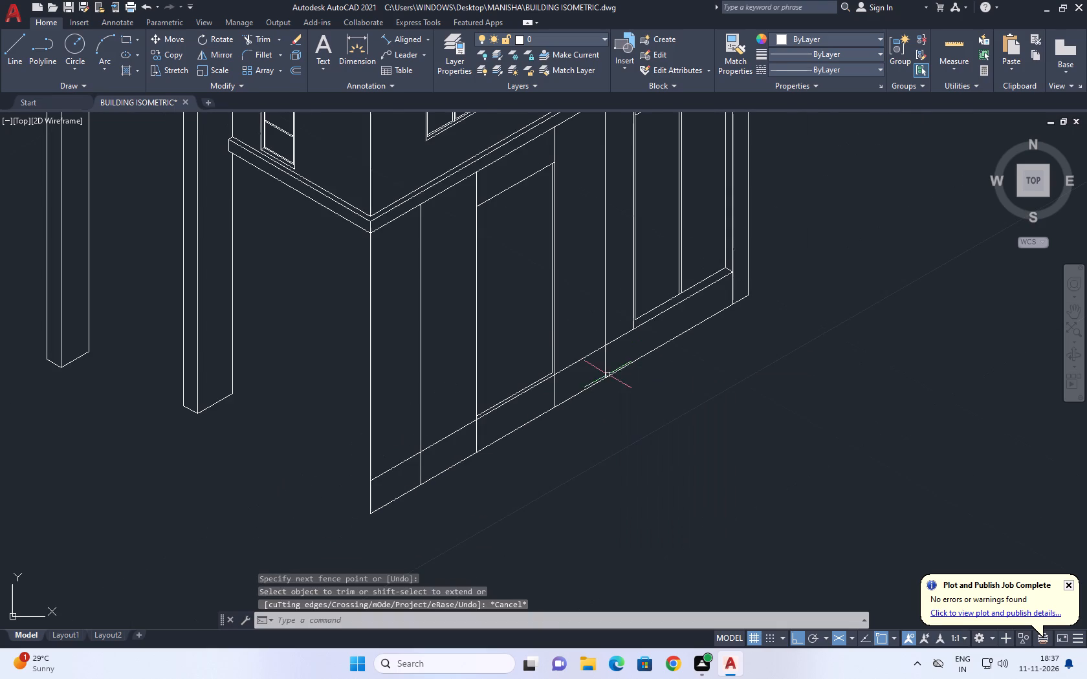
# Copy the left vertical of the third bay's opening 0.01 into the opening along the 30° isometric direction.
pyautogui.moveTo(566, 367); pyautogui.dragTo(587, 435, button='middle')
pyautogui.scroll(1, 512, 294)
pyautogui.moveTo(506, 305); pyautogui.dragTo(500, 310)
pyautogui.moveTo(483, 327); pyautogui.dragTo(475, 337)
pyautogui.click(169, 55)
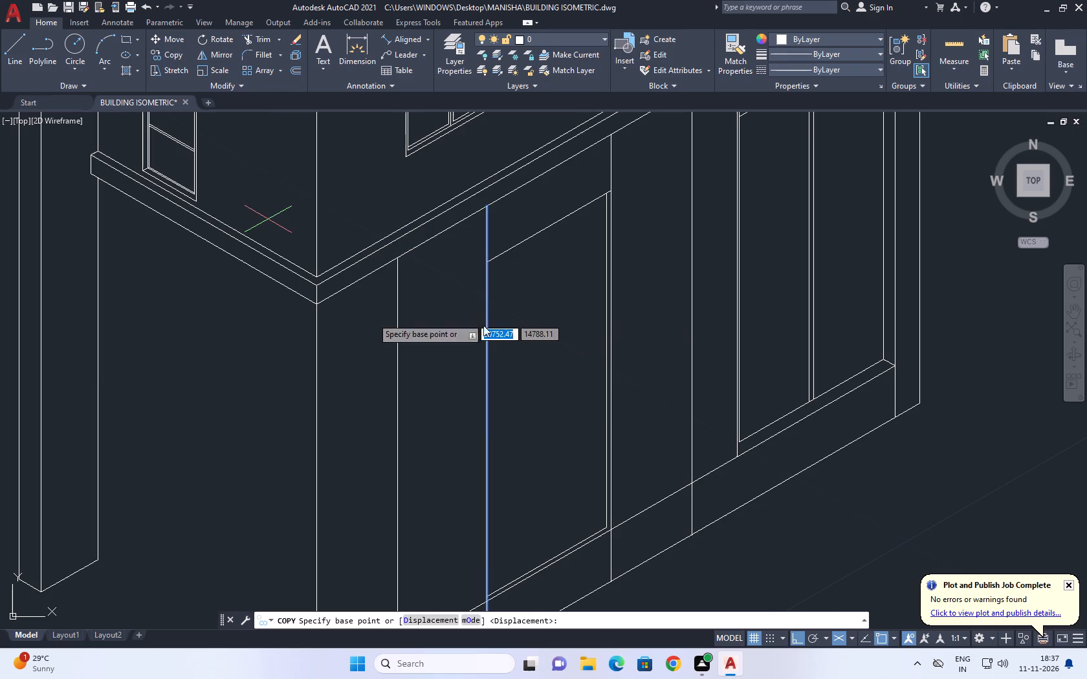
pyautogui.scroll(4, 497, 325)
pyautogui.scroll(4, 442, 337)
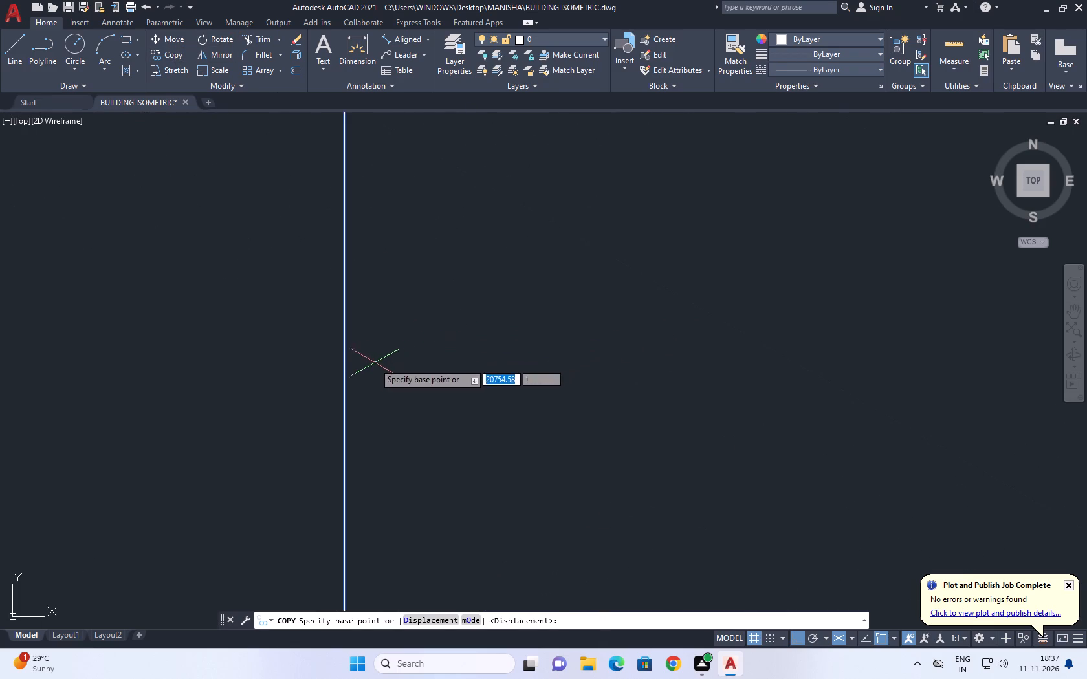
pyautogui.click(368, 360)
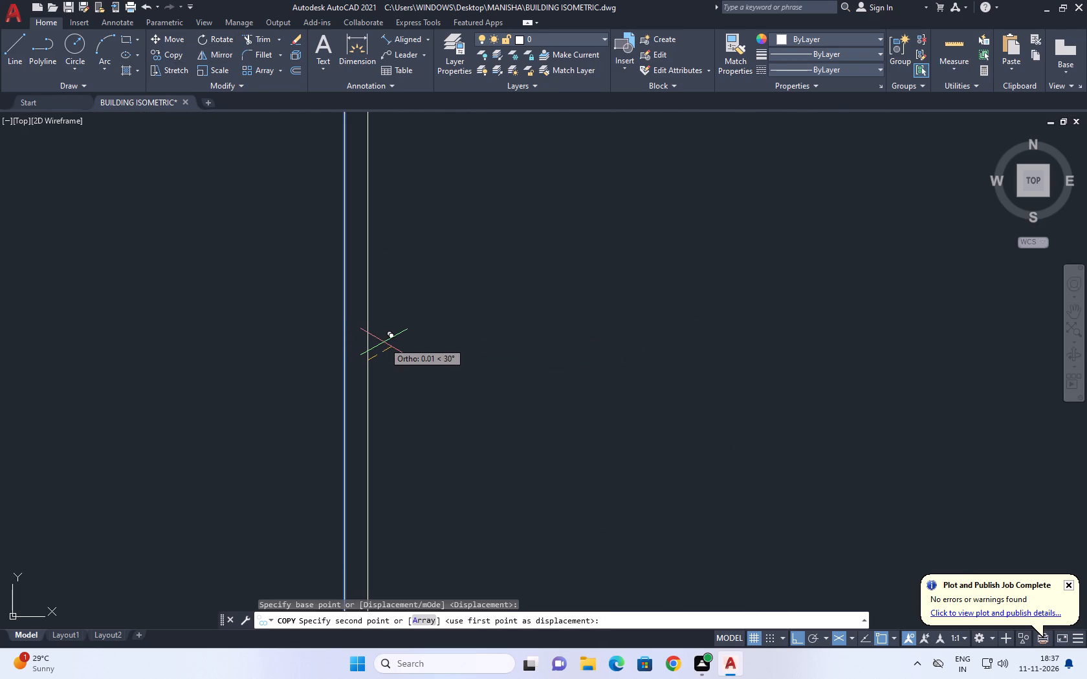
pyautogui.write('0.01')
pyautogui.press('Return')
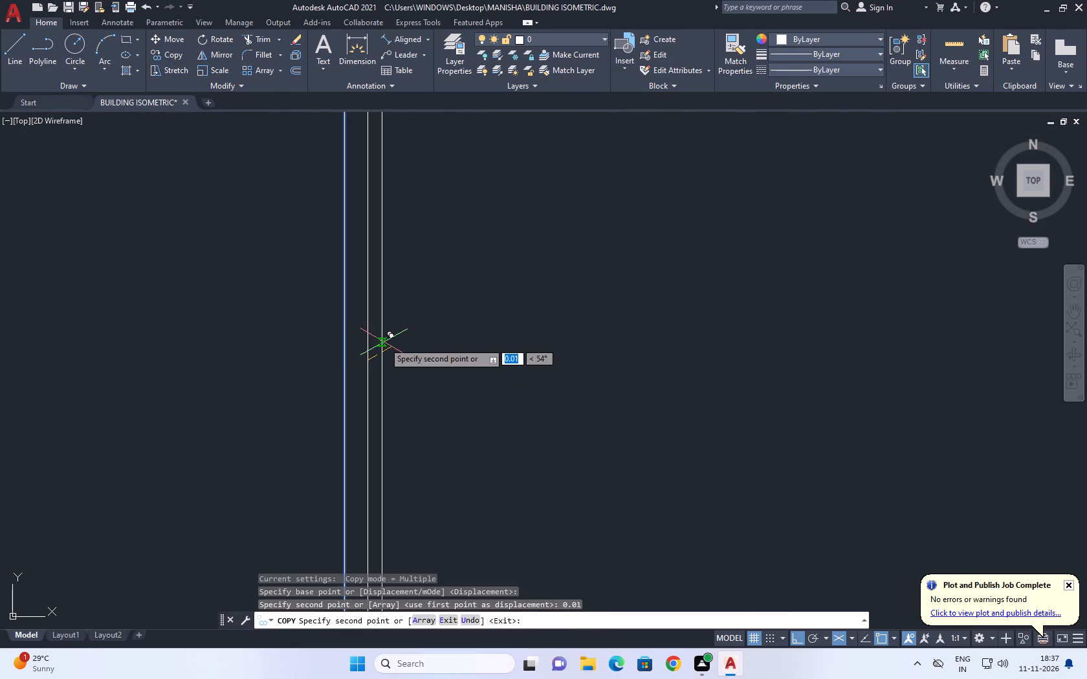
pyautogui.rightClick(514, 325)
pyautogui.click(573, 349)
# Move the copied left vertical a further 0.01 into the opening along the 30° isometric direction.
pyautogui.scroll(-4, 465, 336)
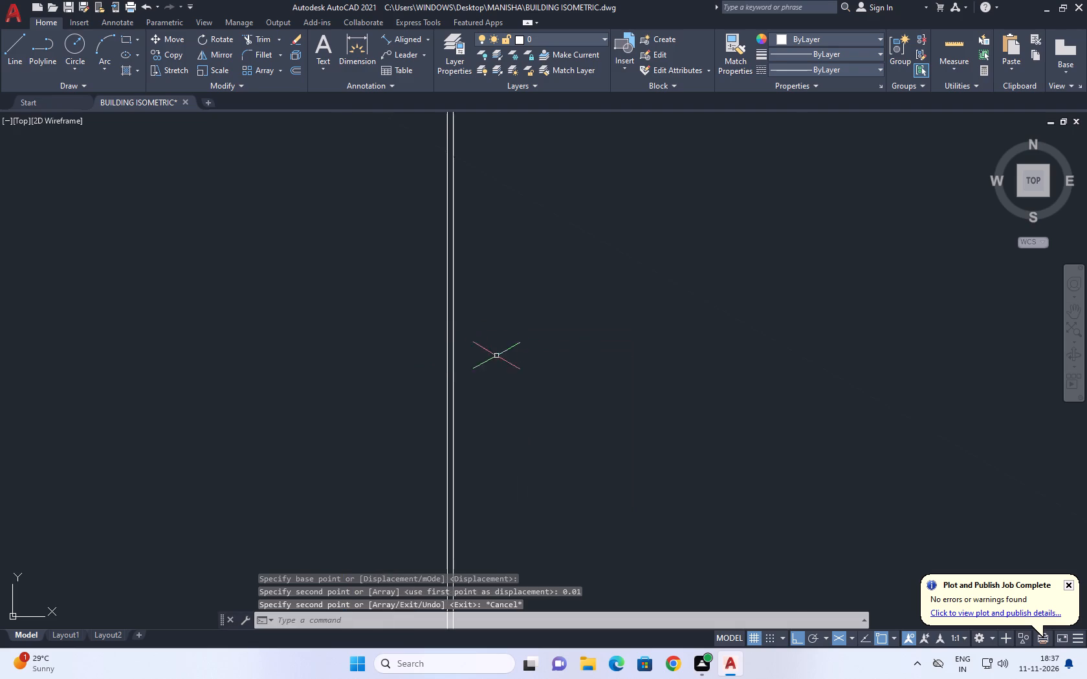
pyautogui.scroll(-4, 503, 353)
pyautogui.scroll(2, 516, 286)
pyautogui.scroll(1, 470, 253)
pyautogui.moveTo(465, 245); pyautogui.dragTo(463, 319, button='middle')
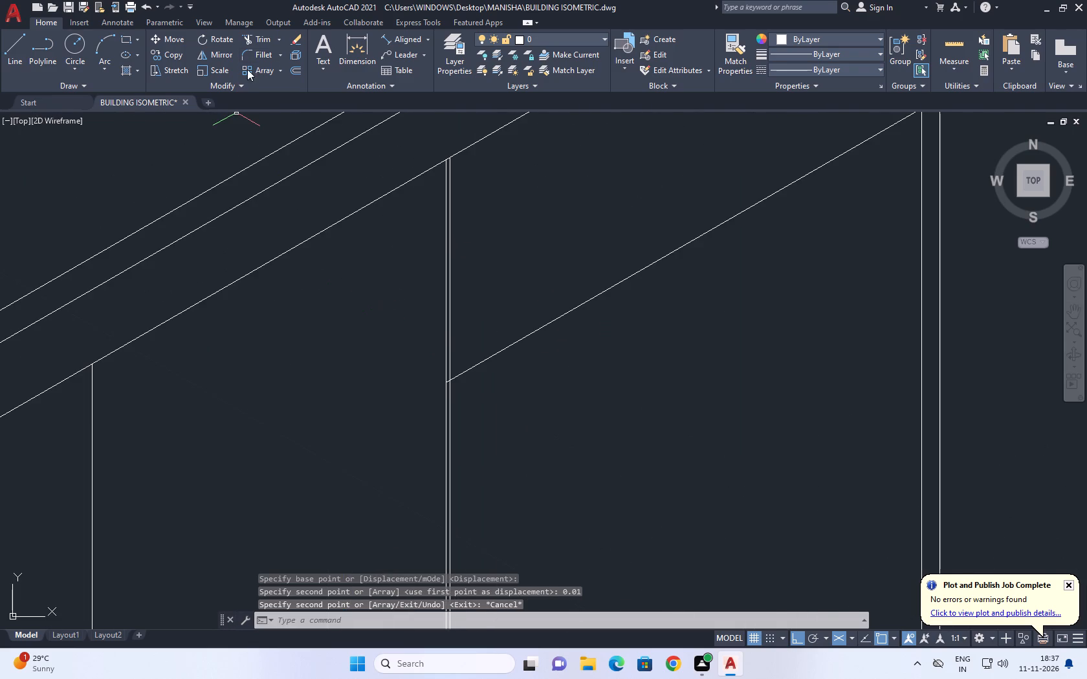
pyautogui.scroll(2, 445, 413)
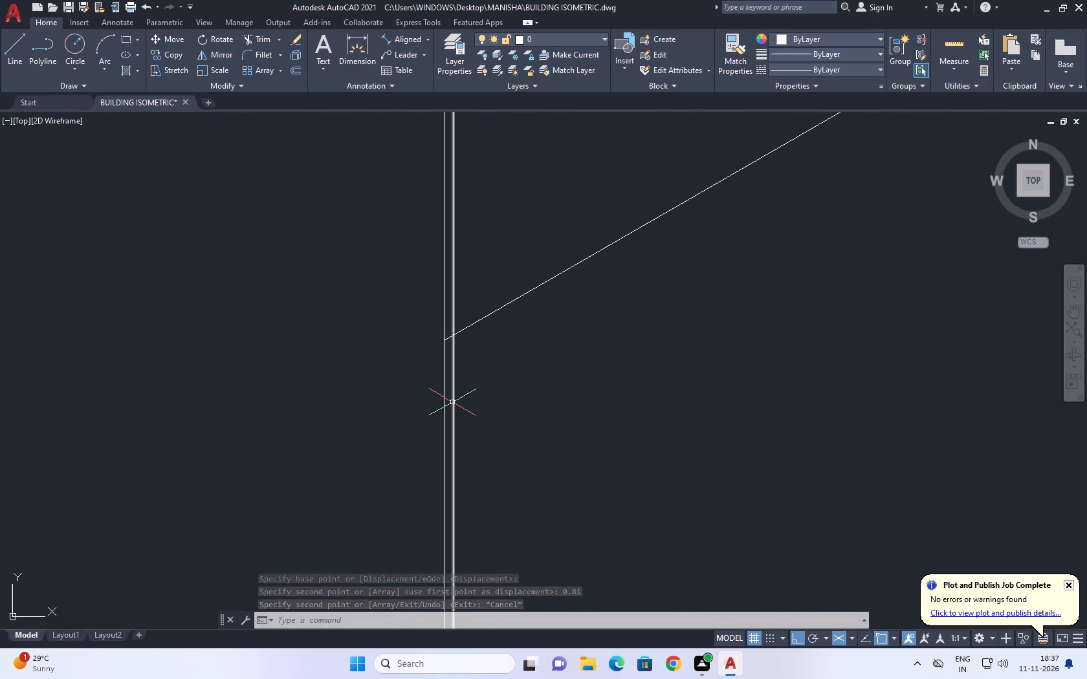
pyautogui.click(452, 402)
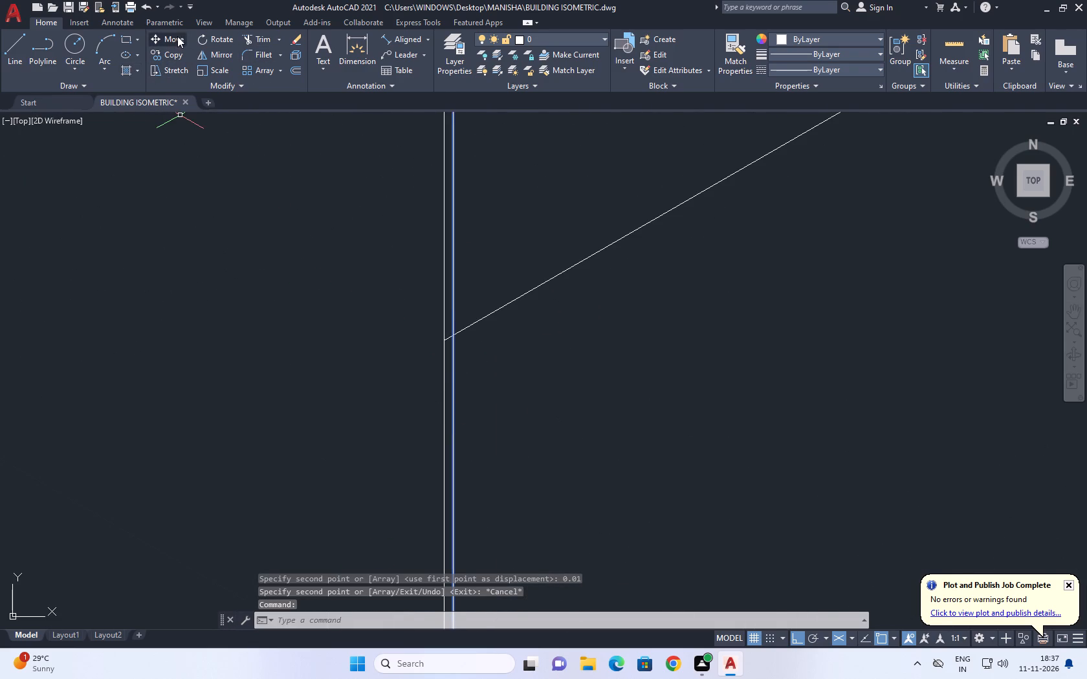
pyautogui.click(177, 36)
pyautogui.click(506, 333)
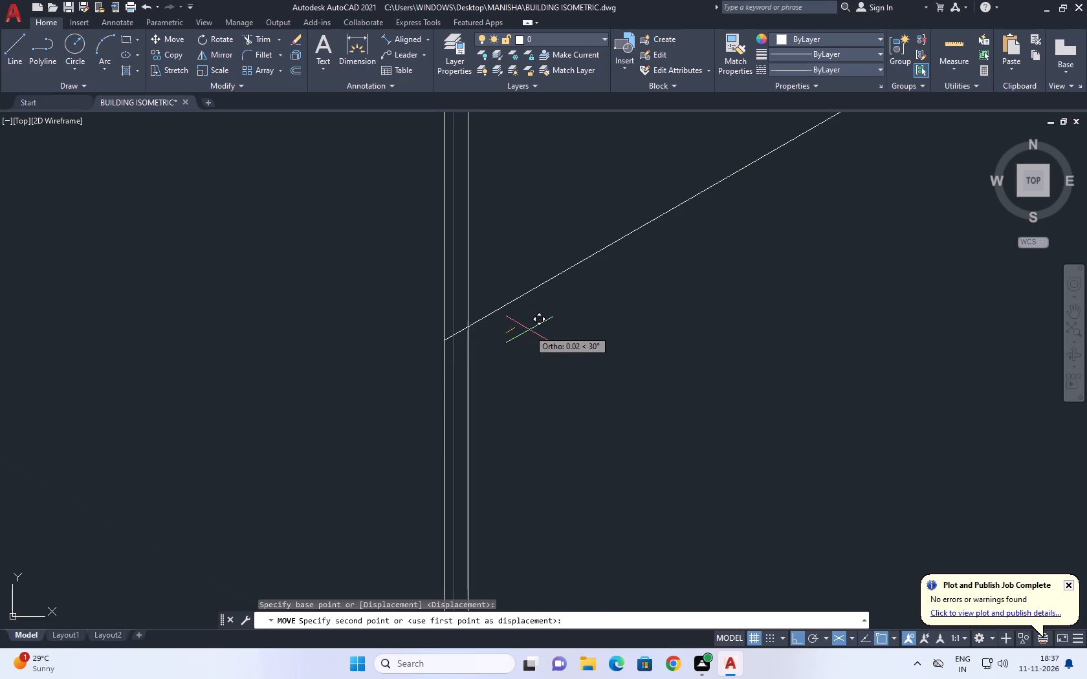
pyautogui.write('0.01')
pyautogui.press('Return')
# Trim the copied left vertical above the third bay's transom line.
pyautogui.scroll(-4, 495, 272)
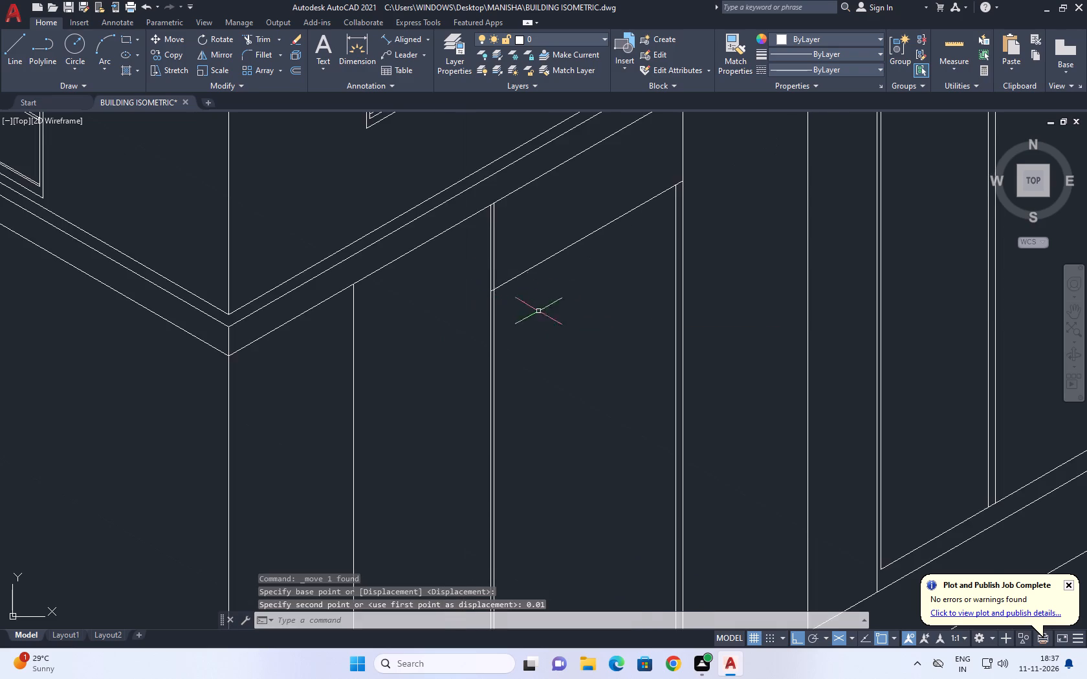
pyautogui.moveTo(549, 260); pyautogui.dragTo(520, 323, button='middle')
pyautogui.moveTo(261, 34); pyautogui.dragTo(262, 41)
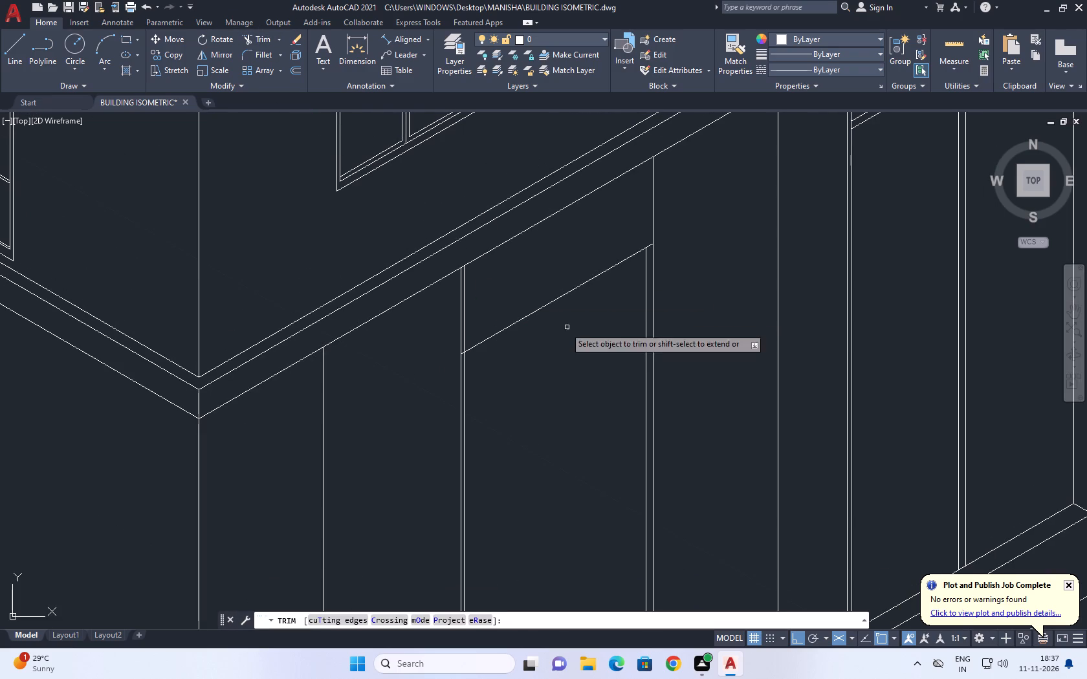
pyautogui.scroll(2, 465, 289)
pyautogui.click(459, 289)
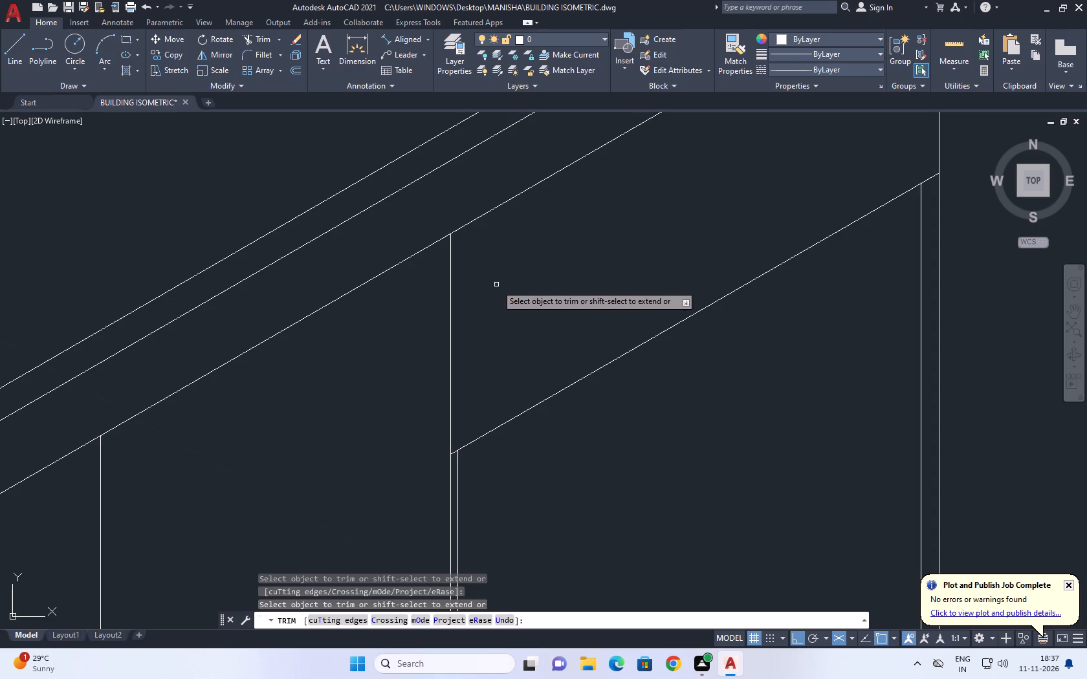
pyautogui.rightClick(498, 285)
pyautogui.click(516, 303)
# Trim the copied left vertical below the raised sill line and the sill's short end beyond that vertical.
pyautogui.scroll(-4, 506, 290)
pyautogui.moveTo(573, 422); pyautogui.dragTo(512, 321, button='middle')
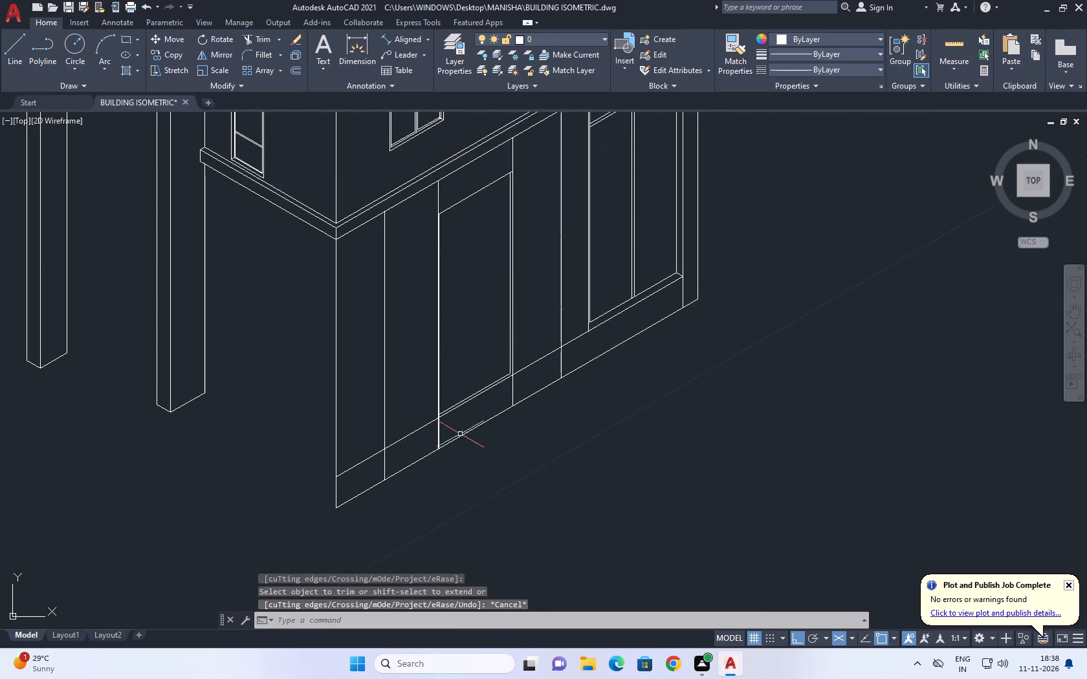
pyautogui.scroll(4, 443, 442)
pyautogui.click(259, 36)
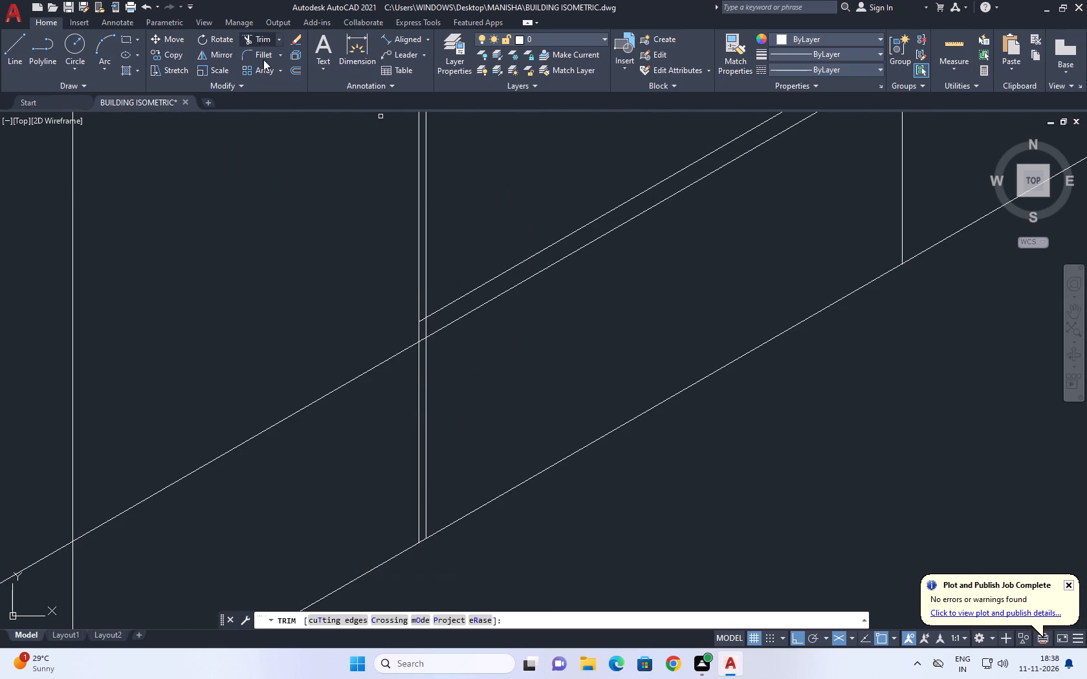
pyautogui.click(425, 381)
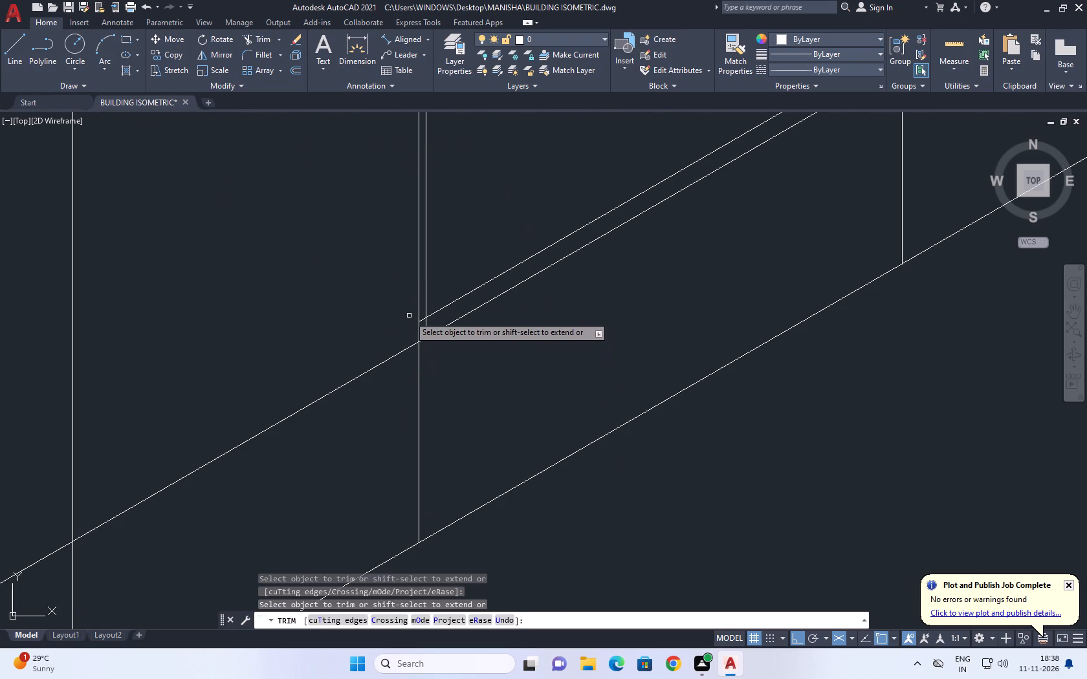
pyautogui.scroll(5, 408, 315)
pyautogui.click(489, 305)
pyautogui.moveTo(564, 376); pyautogui.dragTo(564, 383)
pyautogui.scroll(-9, 509, 388)
pyautogui.scroll(-1, 611, 355)
pyautogui.moveTo(611, 362); pyautogui.dragTo(584, 460, button='middle')
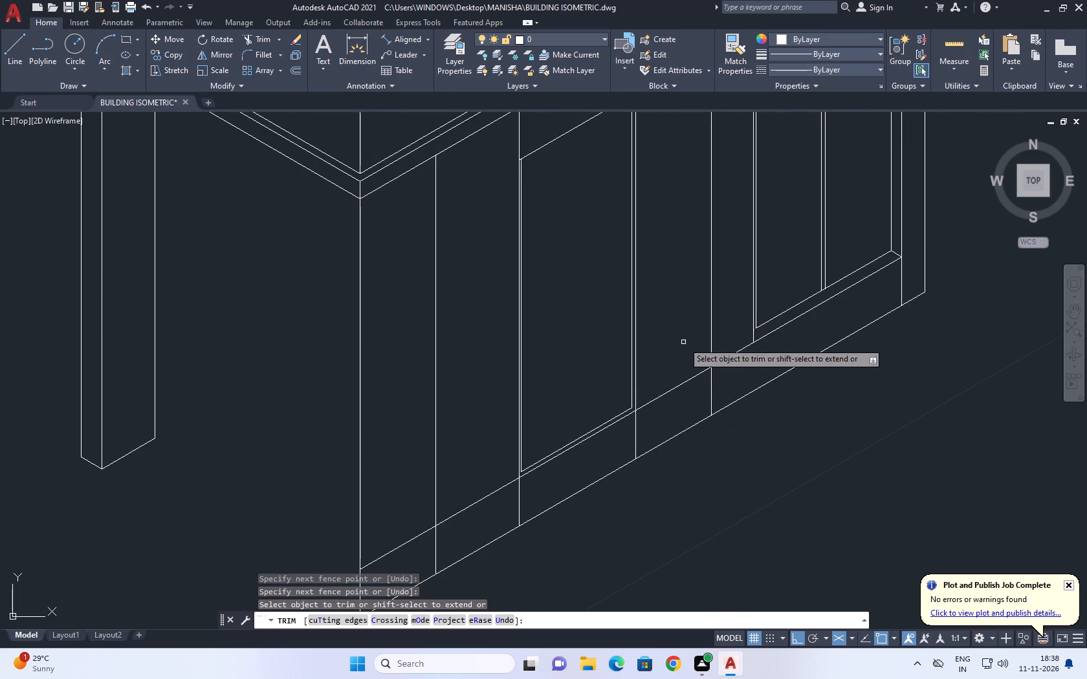
pyautogui.rightClick(682, 341)
pyautogui.click(705, 367)
# Examine the third bay's framed opening at its transom and sill corners.
pyautogui.moveTo(533, 251); pyautogui.dragTo(499, 394, button='middle')
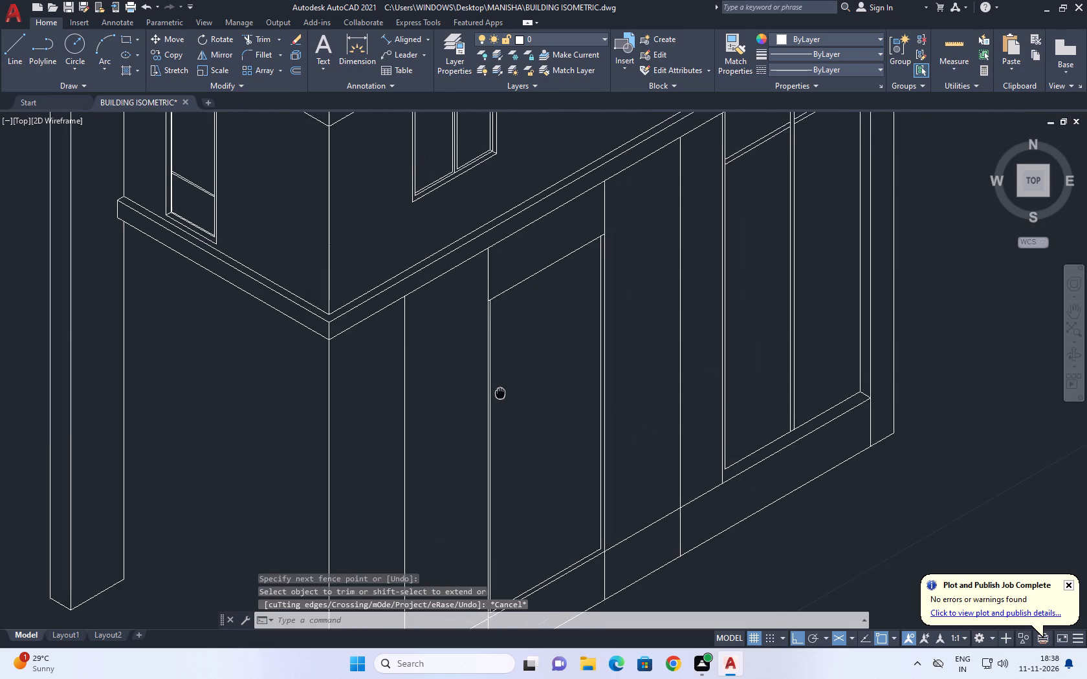
pyautogui.moveTo(499, 394); pyautogui.dragTo(487, 401, button='middle')
pyautogui.scroll(2, 483, 262)
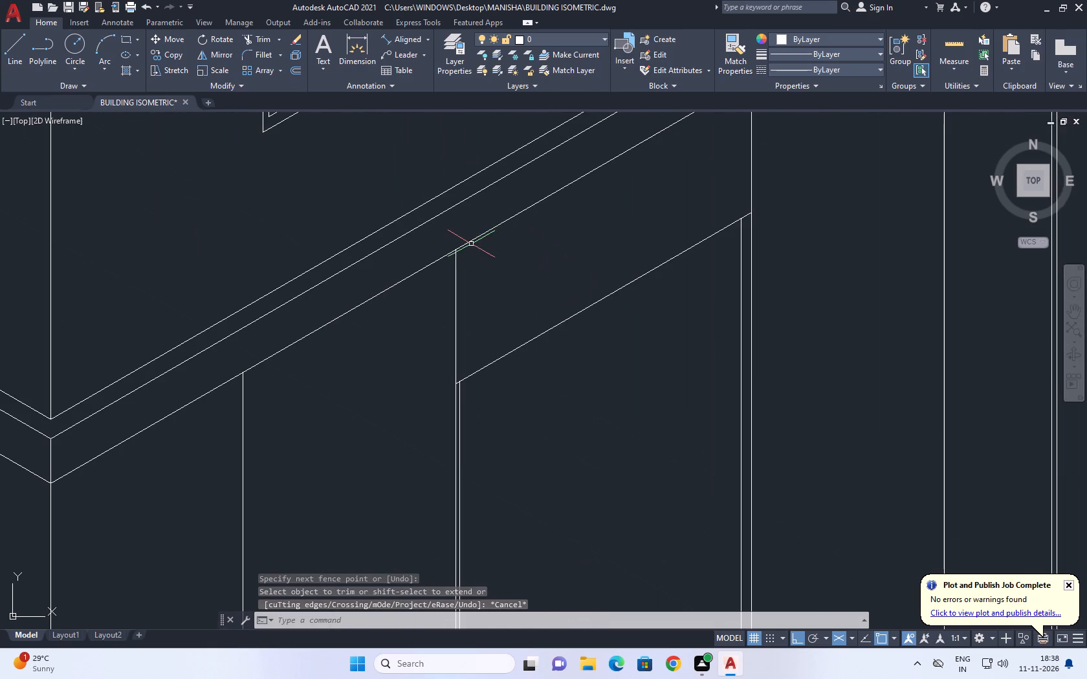
pyautogui.scroll(-4, 457, 314)
pyautogui.scroll(1, 474, 429)
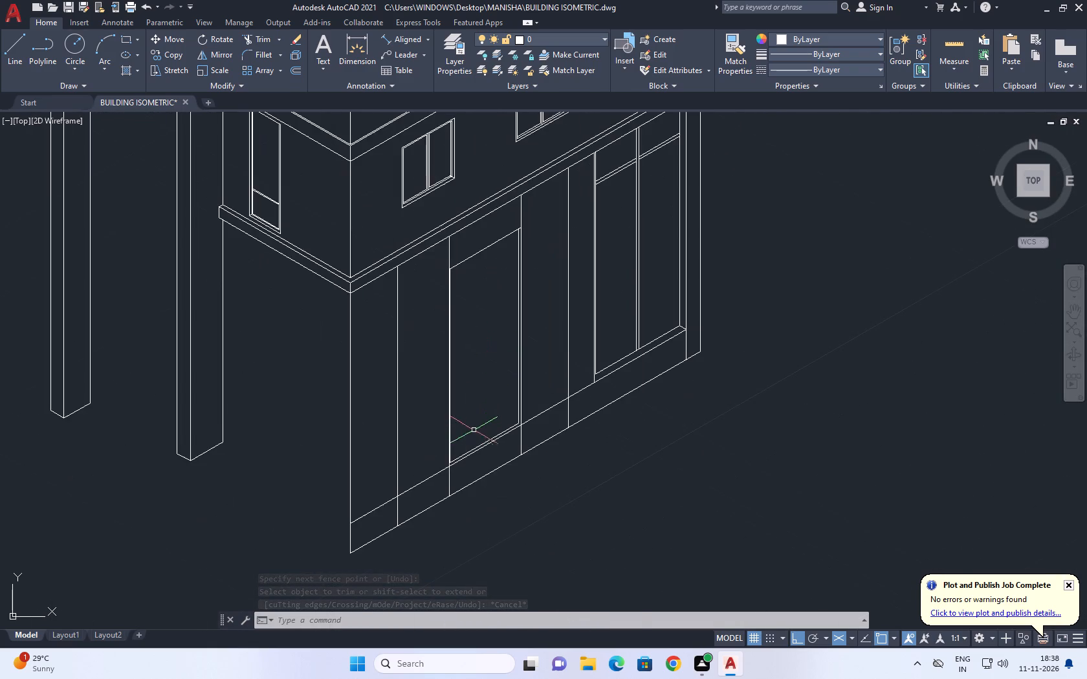
pyautogui.scroll(2, 443, 468)
pyautogui.moveTo(439, 468); pyautogui.dragTo(402, 357, button='middle')
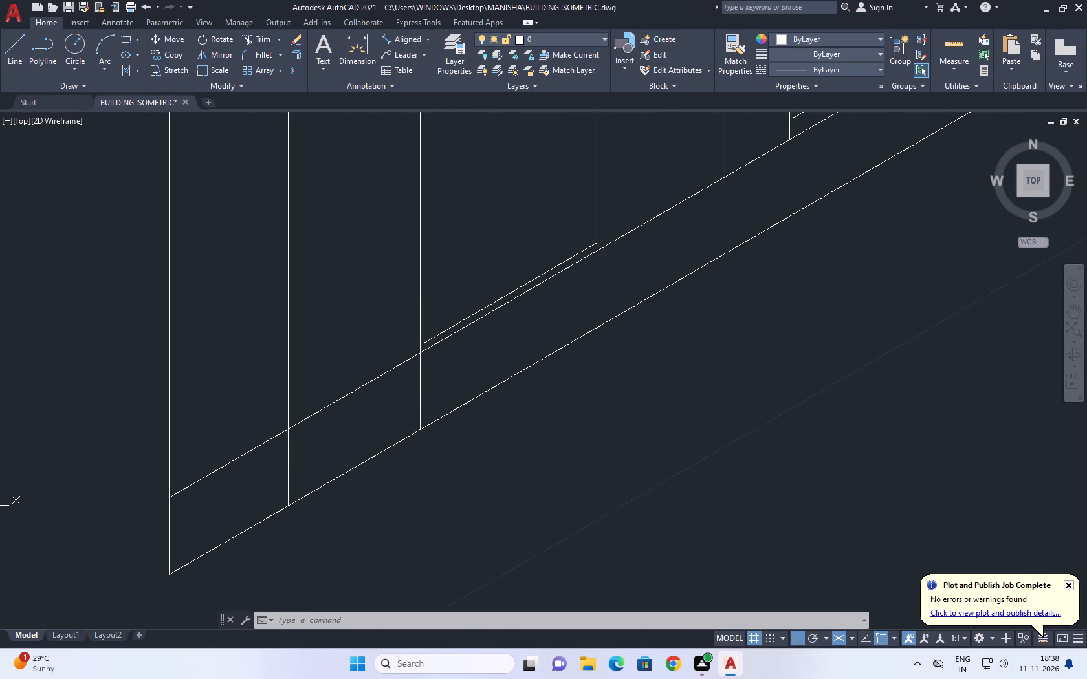
pyautogui.click(401, 300)
pyautogui.click(472, 499)
pyautogui.scroll(1, 402, 239)
pyautogui.moveTo(401, 238); pyautogui.dragTo(421, 296, button='middle')
pyautogui.scroll(-2, 470, 354)
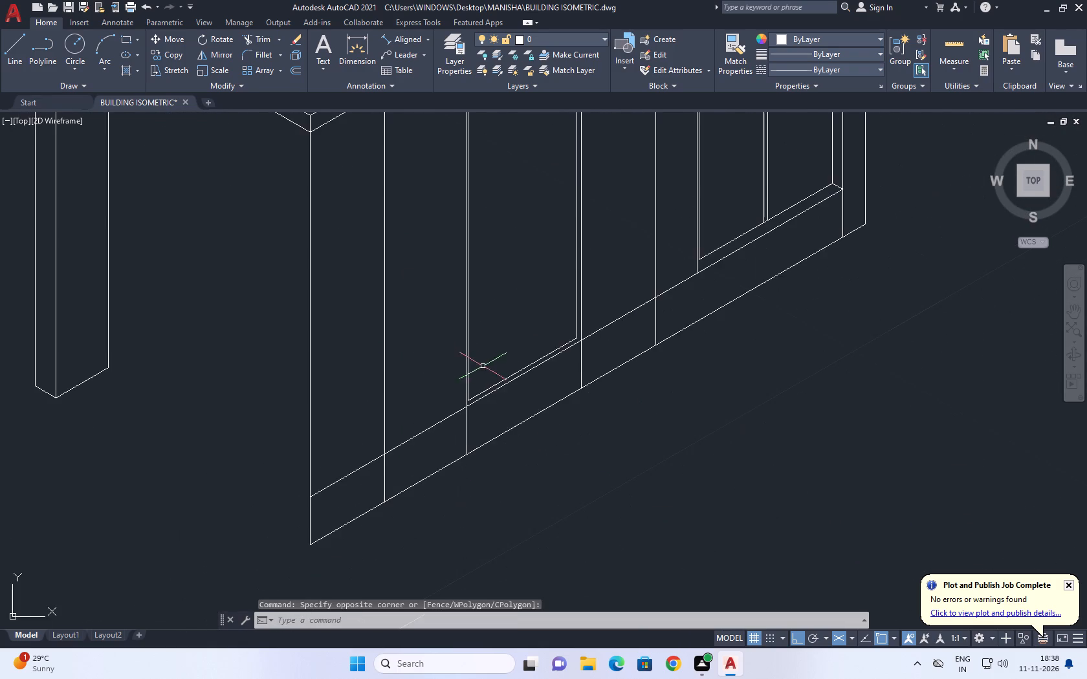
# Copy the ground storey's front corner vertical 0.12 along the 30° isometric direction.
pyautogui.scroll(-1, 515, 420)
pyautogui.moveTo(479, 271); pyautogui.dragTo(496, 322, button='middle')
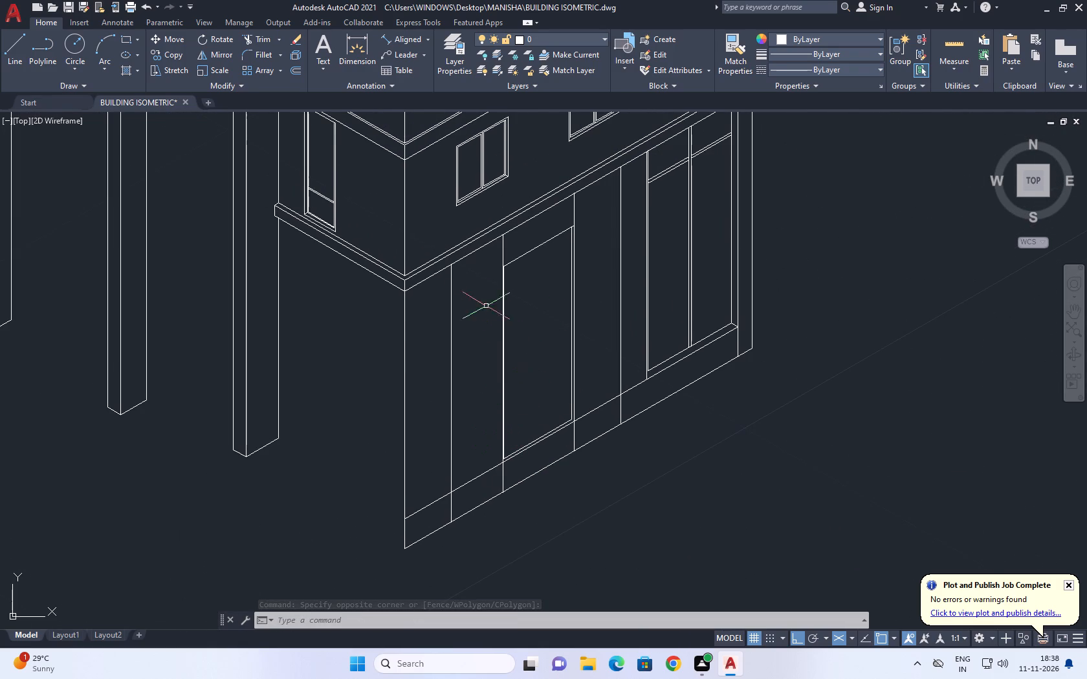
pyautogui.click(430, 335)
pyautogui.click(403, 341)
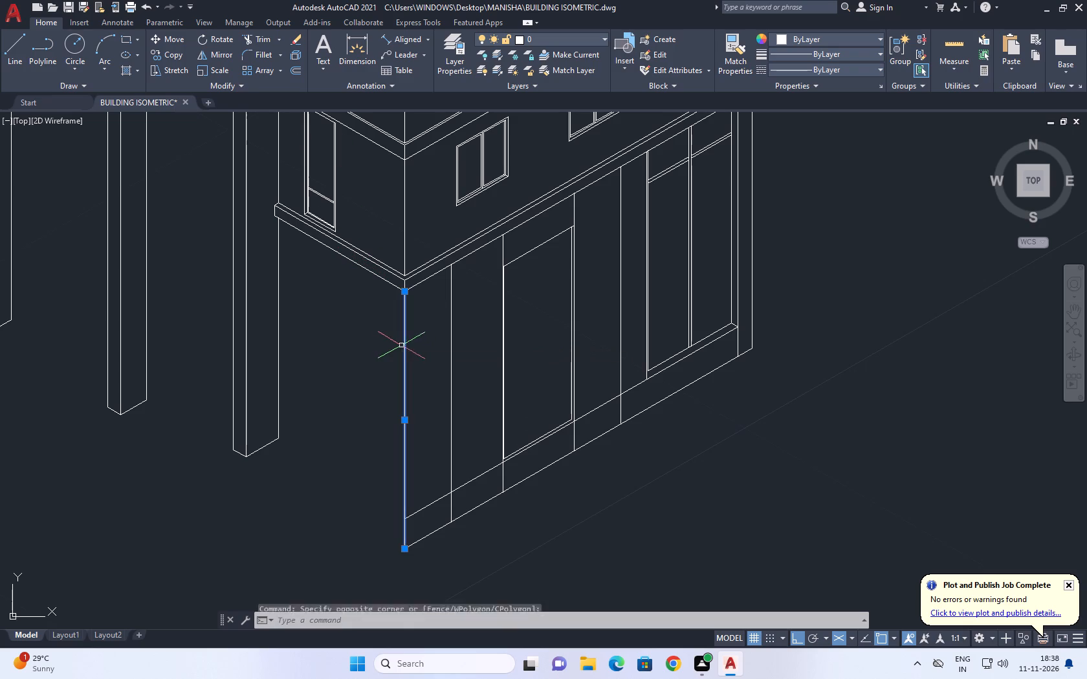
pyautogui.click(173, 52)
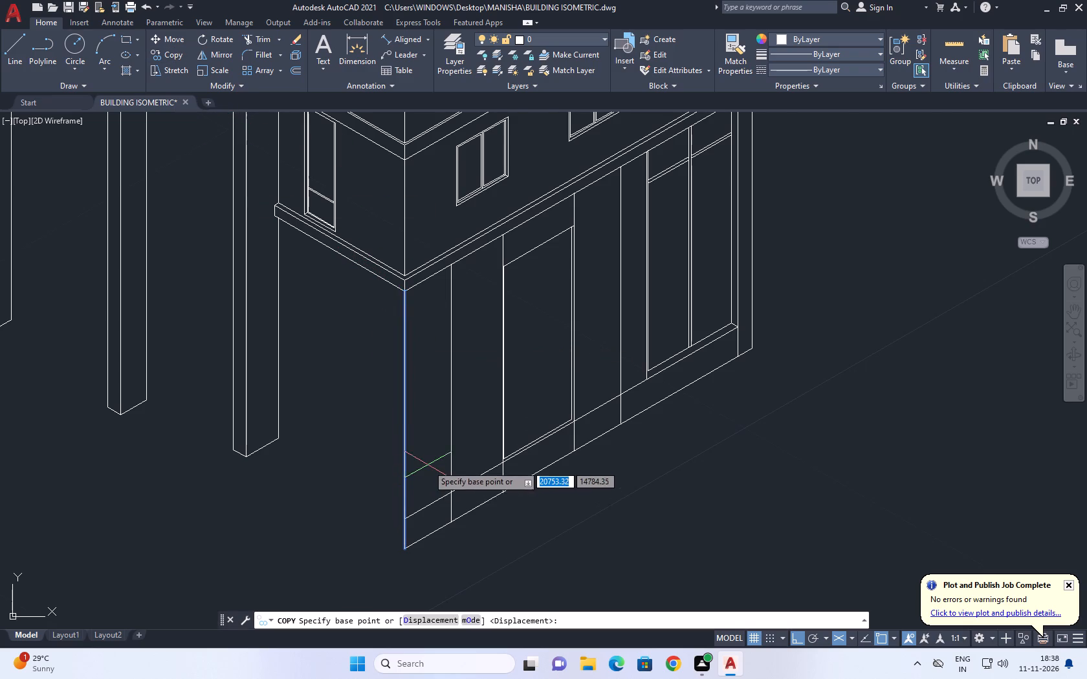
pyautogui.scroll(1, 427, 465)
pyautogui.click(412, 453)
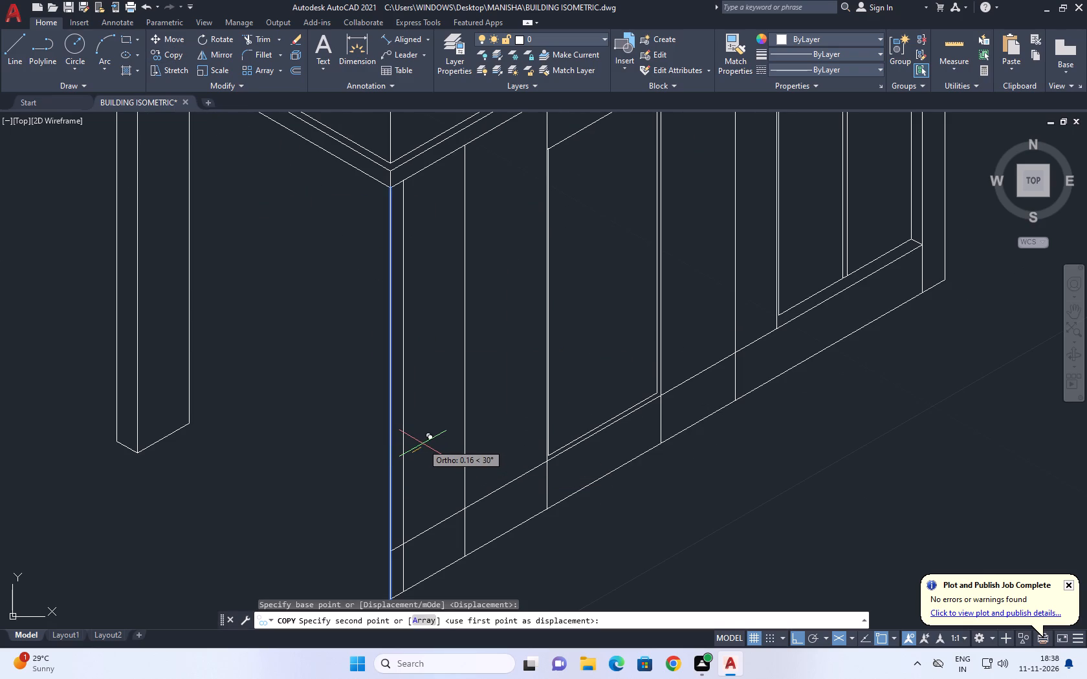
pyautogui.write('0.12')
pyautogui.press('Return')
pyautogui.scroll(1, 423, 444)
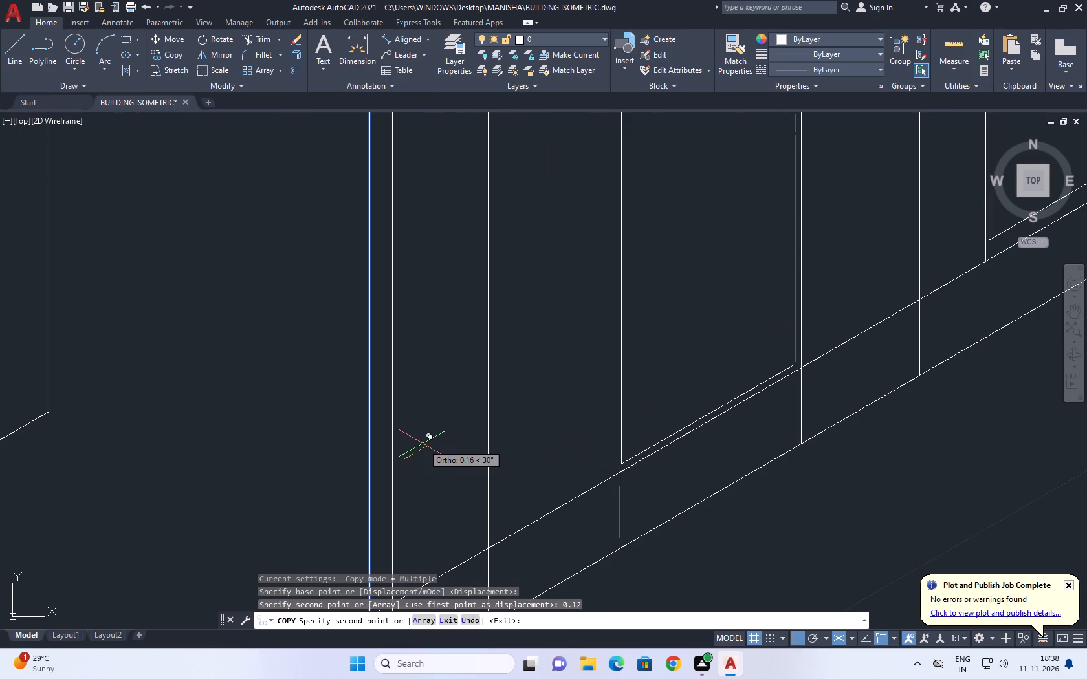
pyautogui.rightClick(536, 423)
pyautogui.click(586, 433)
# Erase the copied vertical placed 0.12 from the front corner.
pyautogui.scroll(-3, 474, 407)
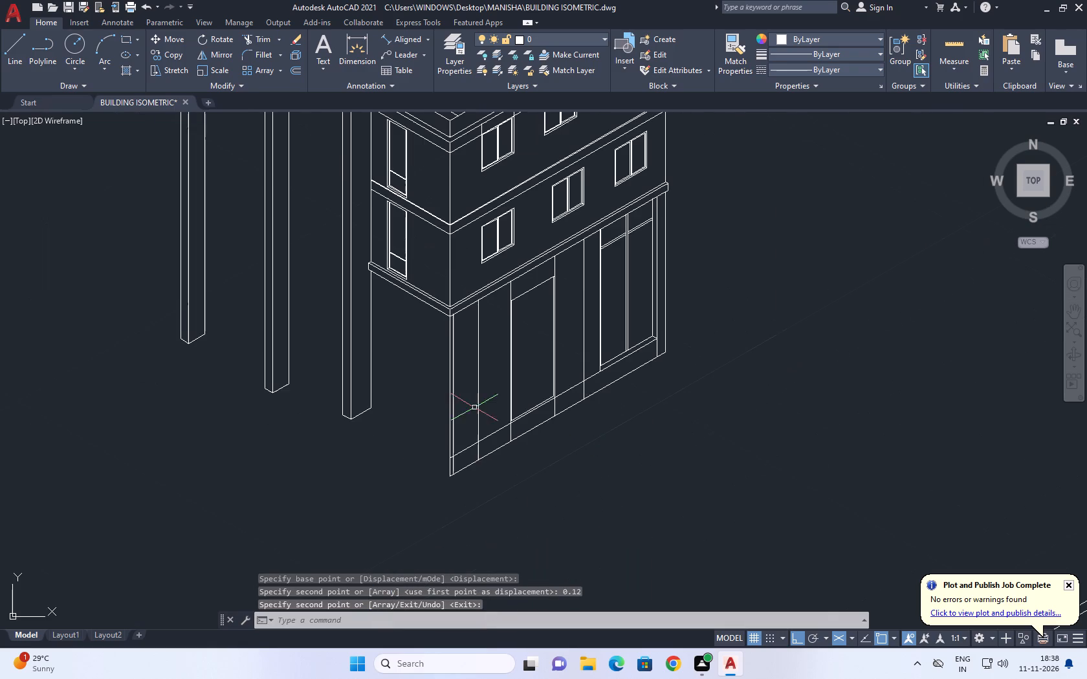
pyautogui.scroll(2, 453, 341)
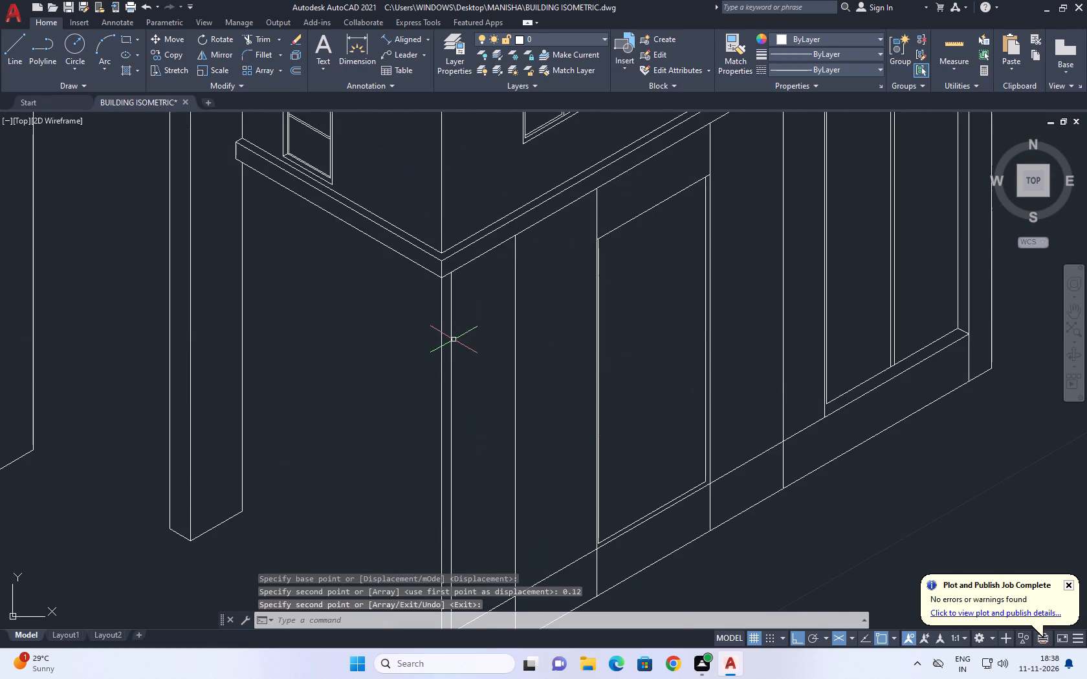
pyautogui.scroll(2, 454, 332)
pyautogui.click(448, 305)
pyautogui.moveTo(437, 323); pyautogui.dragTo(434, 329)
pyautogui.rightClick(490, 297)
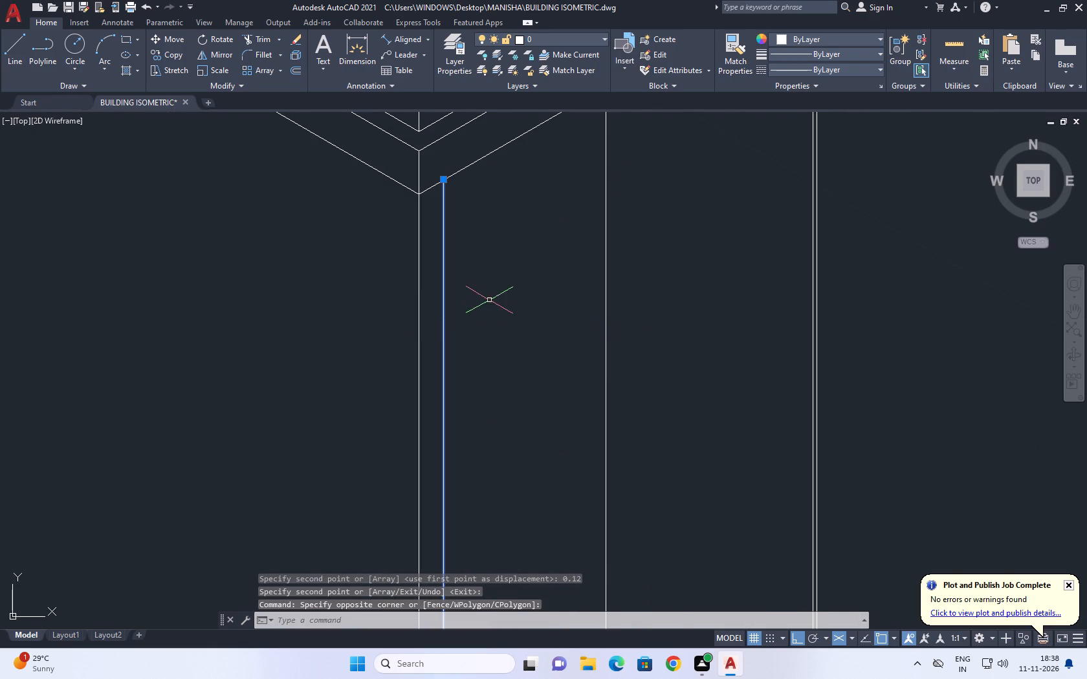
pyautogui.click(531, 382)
# Copy the front corner vertical 0.01 along the 30° isometric direction from its top endpoint.
pyautogui.click(456, 266)
pyautogui.click(384, 301)
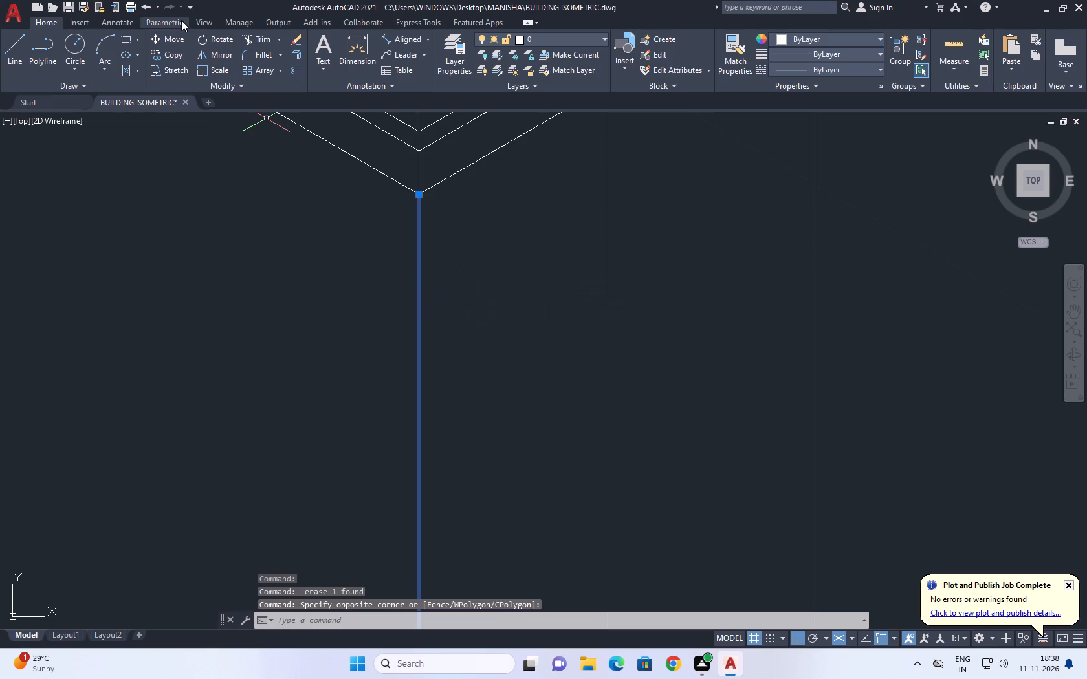
pyautogui.click(175, 59)
pyautogui.scroll(2, 402, 203)
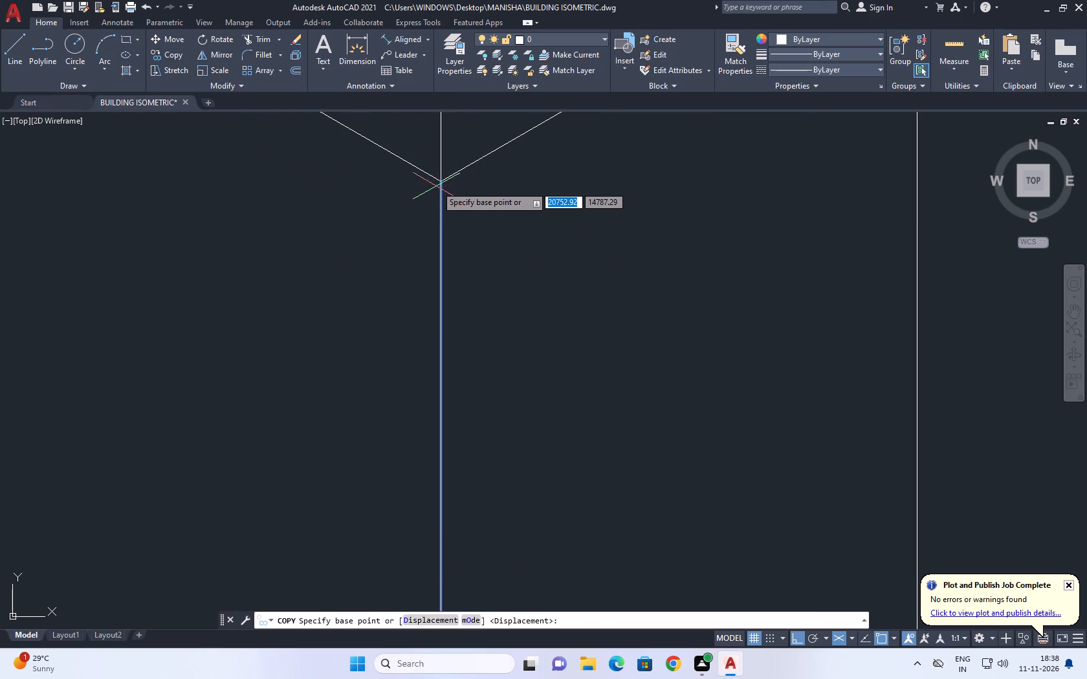
pyautogui.click(439, 183)
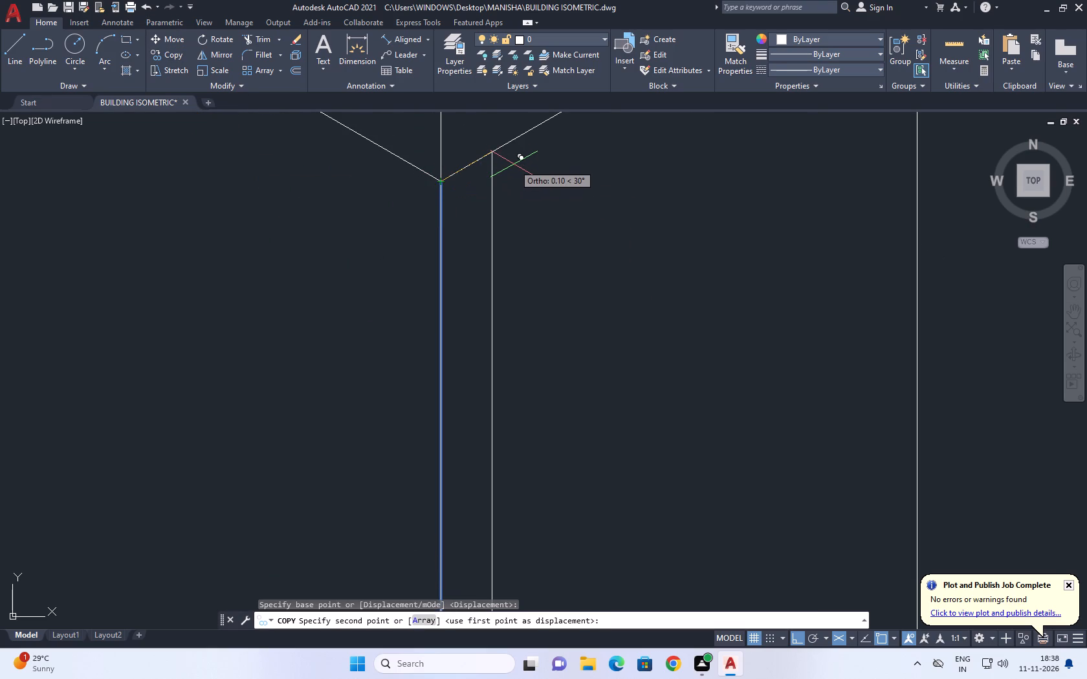
pyautogui.write('0.01')
pyautogui.press('Return')
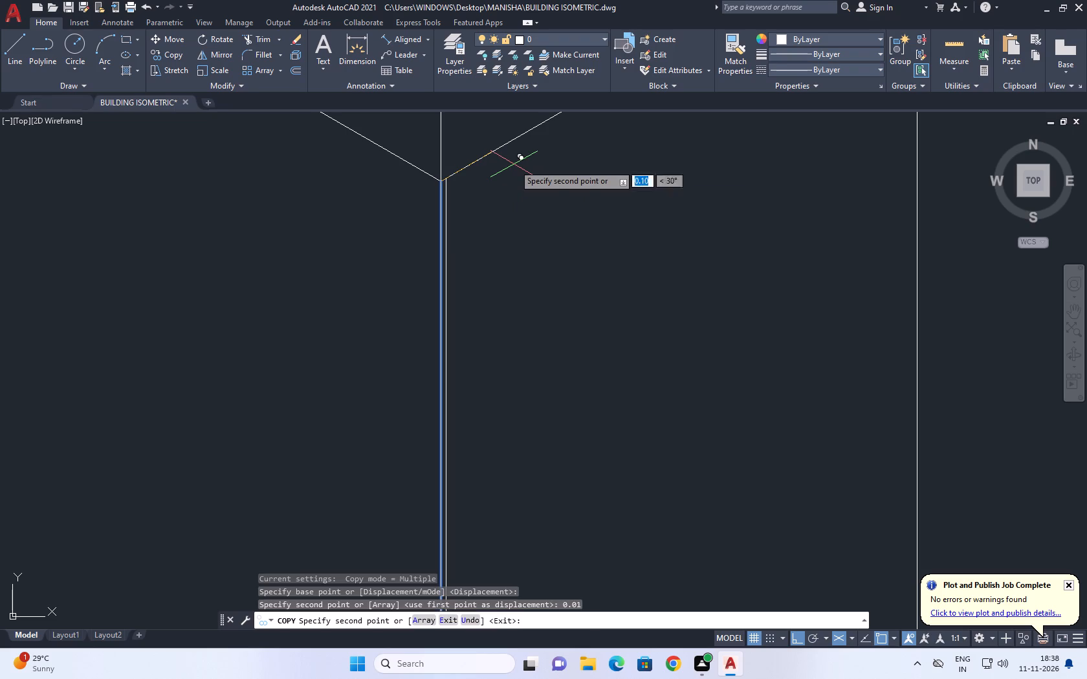
pyautogui.rightClick(534, 208)
pyautogui.click(563, 222)
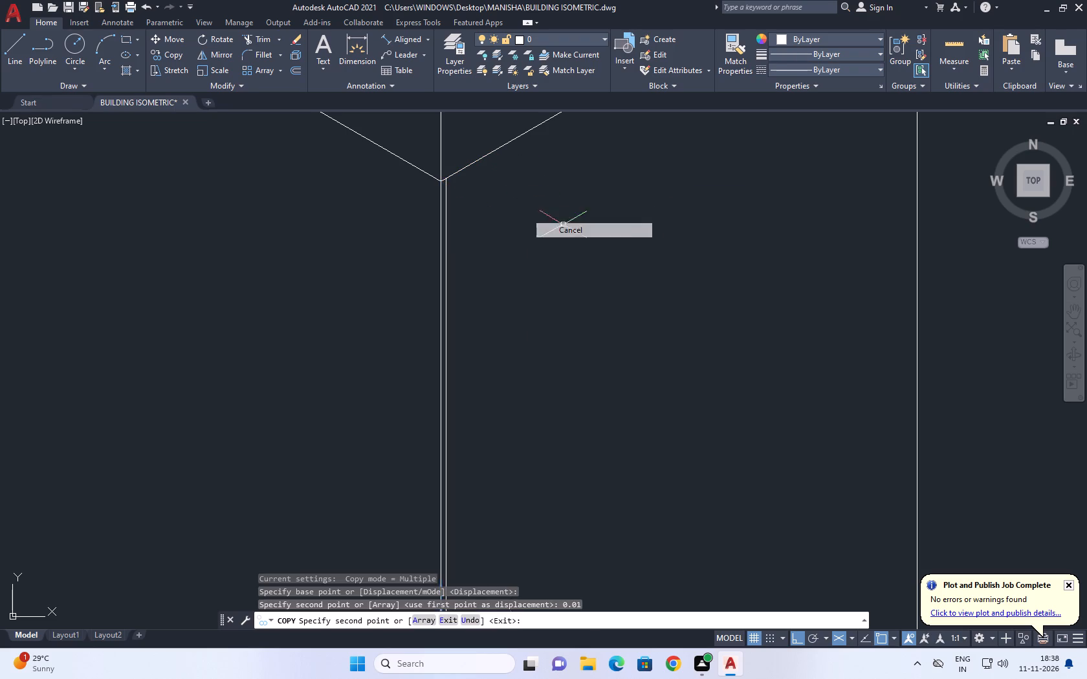
# Move the copied corner vertical slightly farther from the corner along the 30° isometric direction.
pyautogui.scroll(-4, 548, 226)
pyautogui.scroll(8, 529, 221)
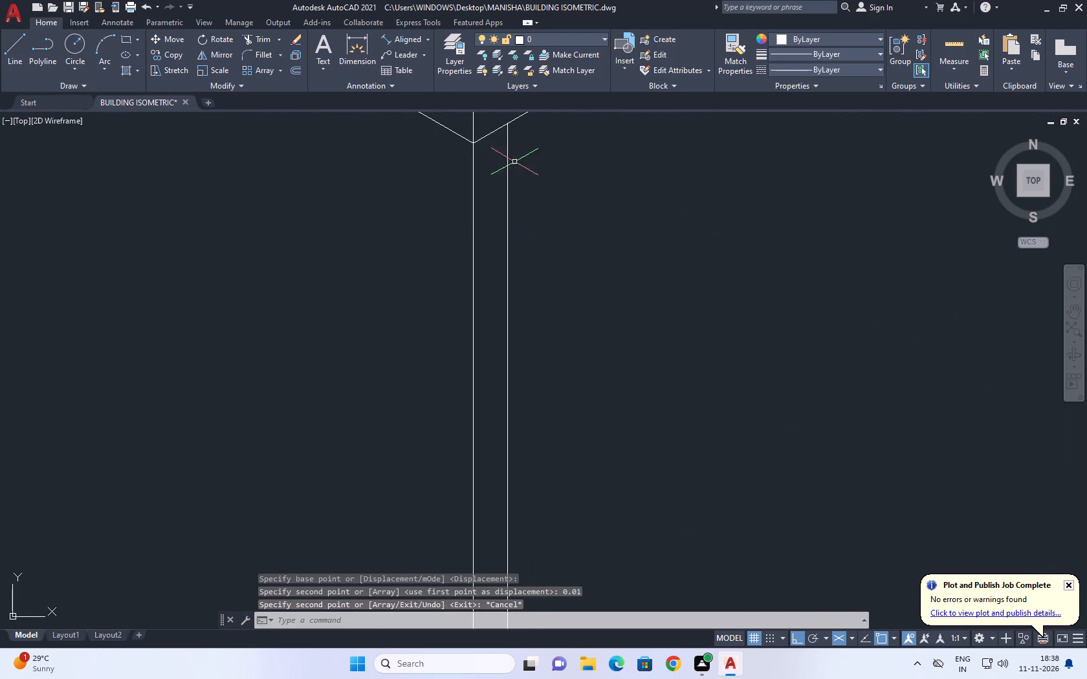
pyautogui.click(512, 156)
pyautogui.moveTo(500, 186); pyautogui.dragTo(493, 199)
pyautogui.moveTo(605, 204); pyautogui.dragTo(498, 389, button='middle')
pyautogui.click(176, 36)
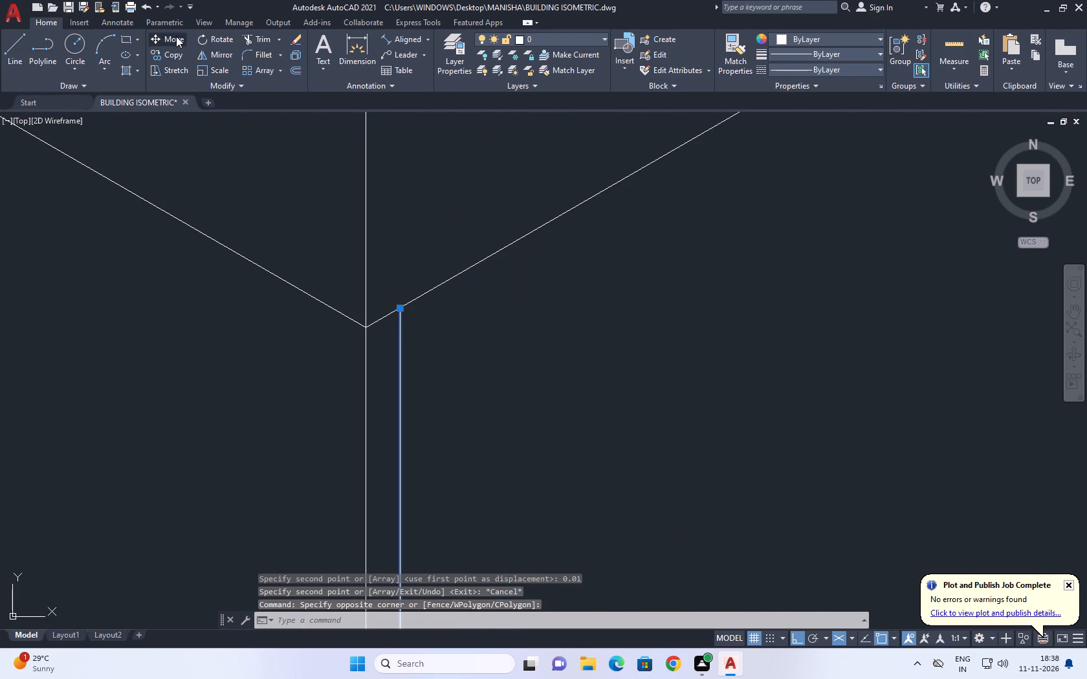
pyautogui.scroll(-1, 248, 127)
pyautogui.click(342, 241)
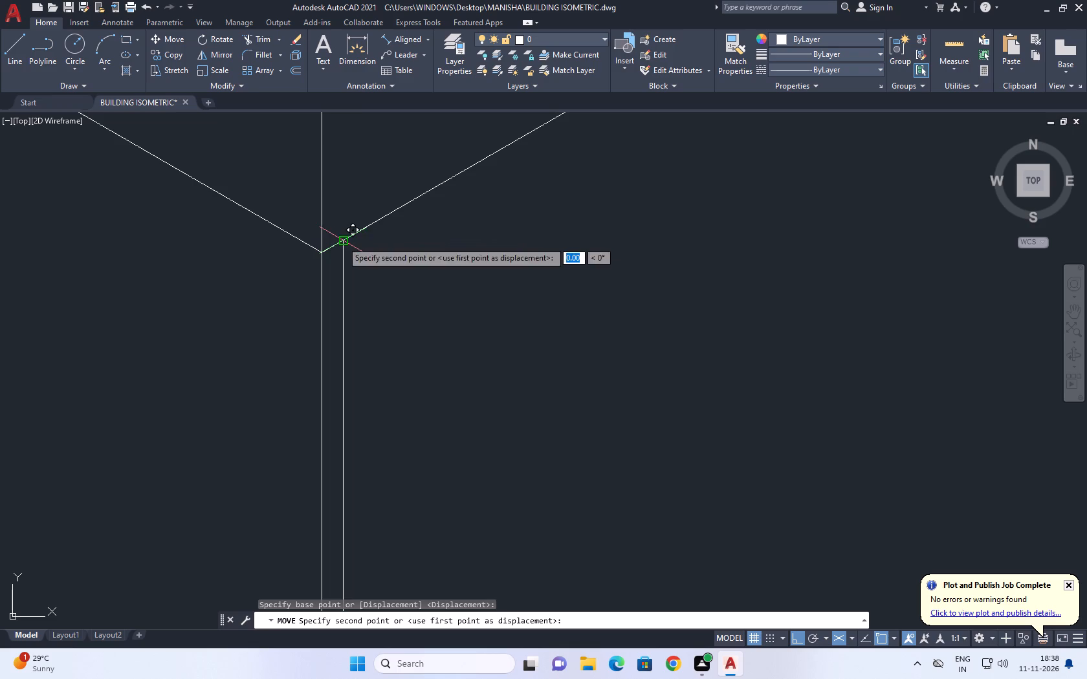
pyautogui.click(375, 226)
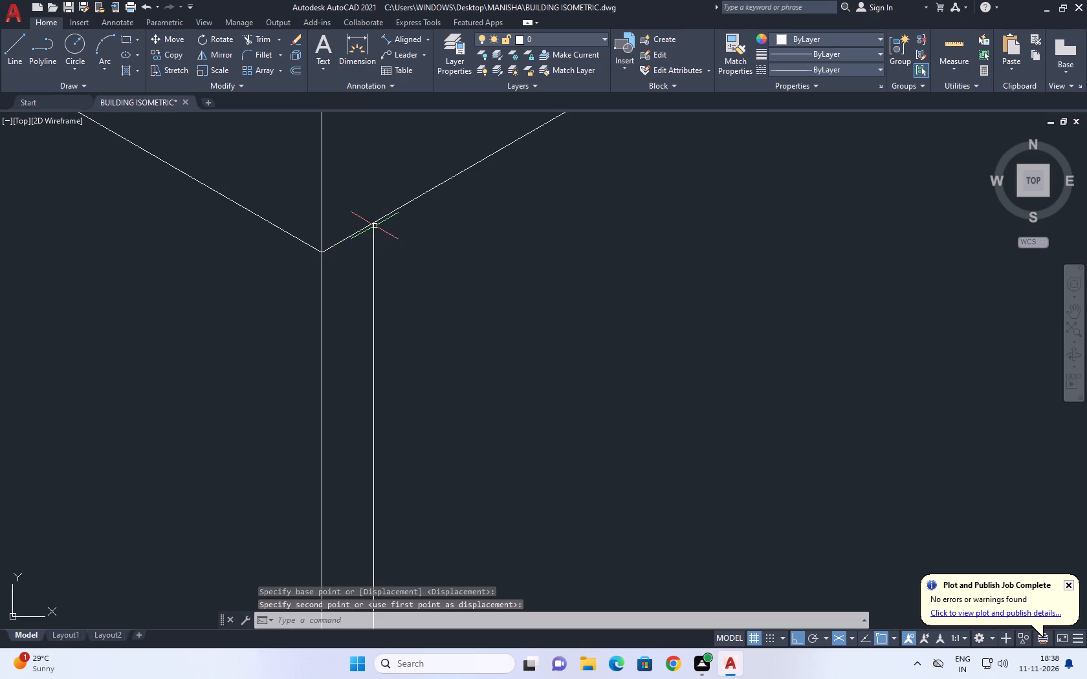
# Trim the copied corner vertical below the base's top line and that line's short end beyond the copy.
pyautogui.scroll(-3, 448, 253)
pyautogui.scroll(-4, 533, 268)
pyautogui.moveTo(637, 326); pyautogui.dragTo(527, 207, button='middle')
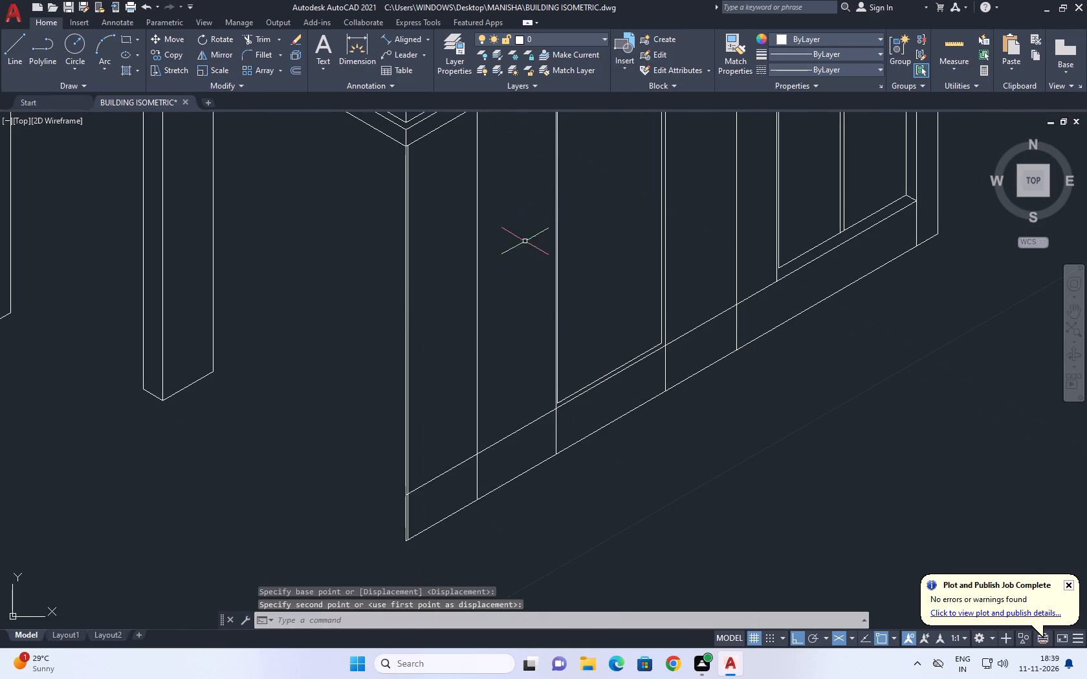
pyautogui.click(259, 36)
pyautogui.scroll(2, 414, 511)
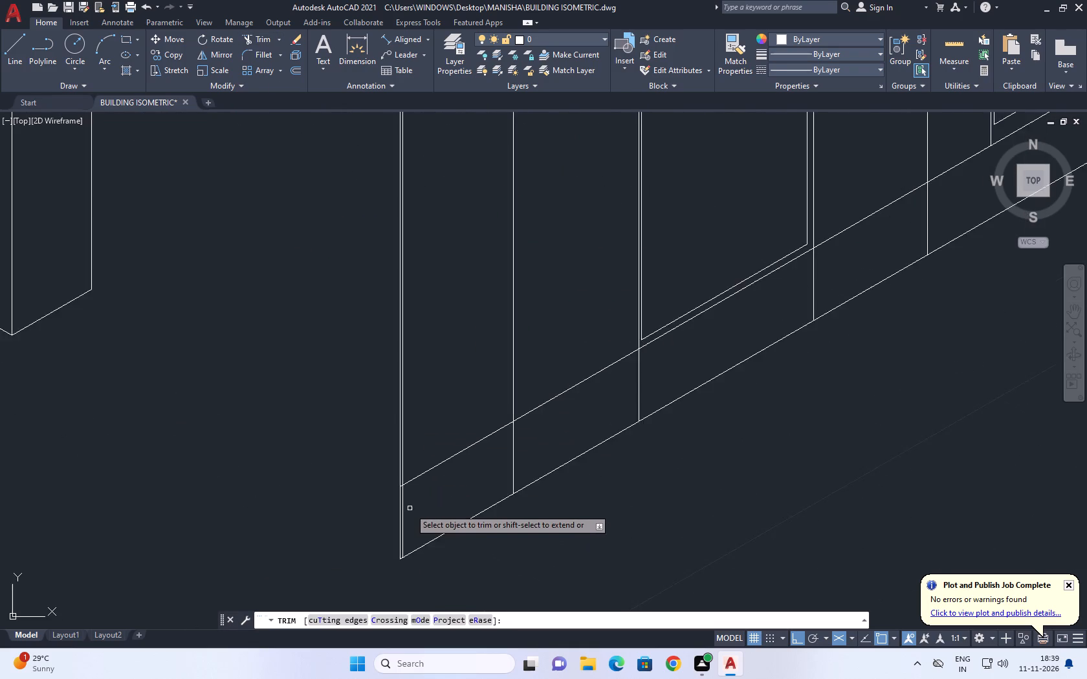
pyautogui.scroll(2, 410, 508)
pyautogui.click(381, 457)
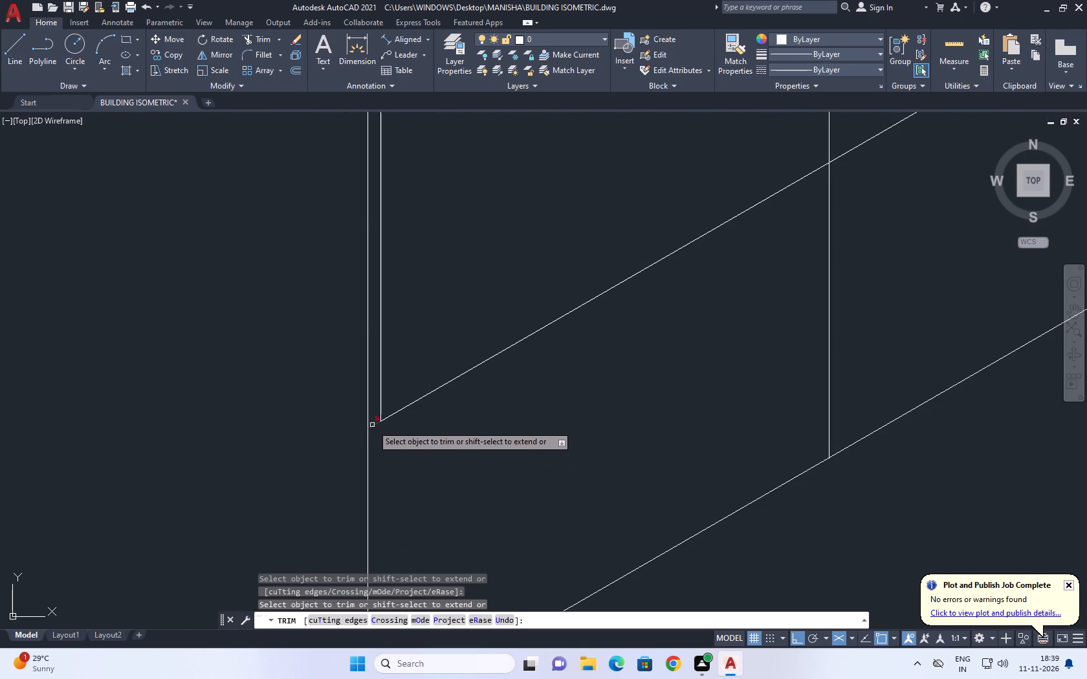
pyautogui.click(375, 425)
pyautogui.rightClick(436, 453)
pyautogui.click(476, 477)
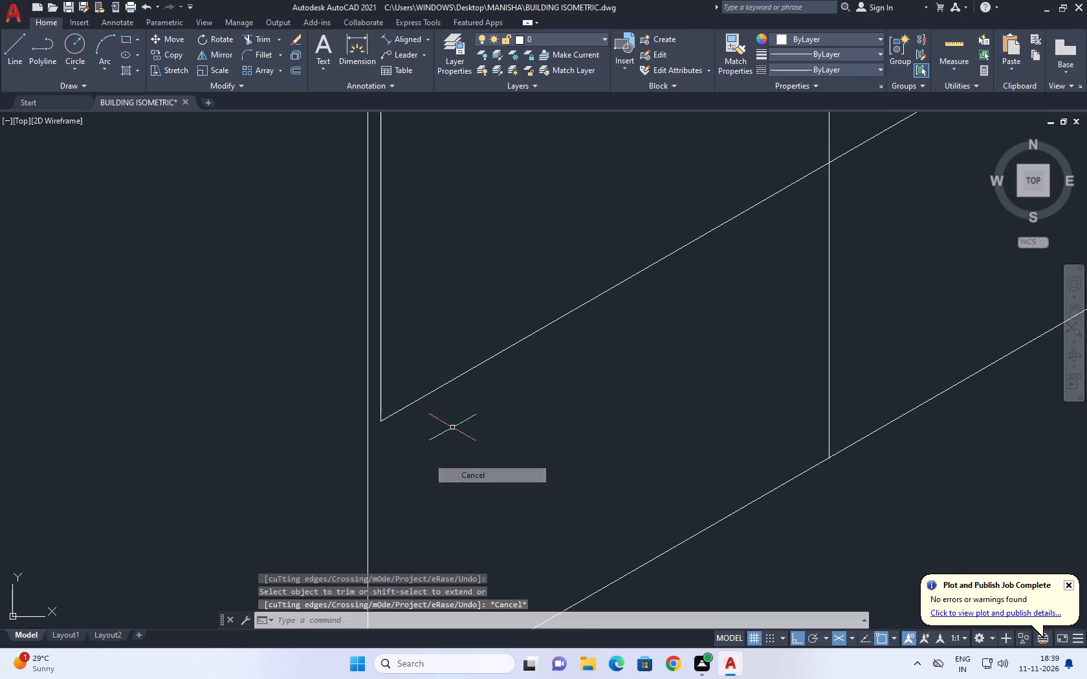
# Stretch the end of the base's top line about 0.03 along 210°, past the front corner edge.
pyautogui.scroll(1, 420, 387)
pyautogui.scroll(-1, 409, 427)
pyautogui.scroll(4, 393, 444)
pyautogui.click(387, 354)
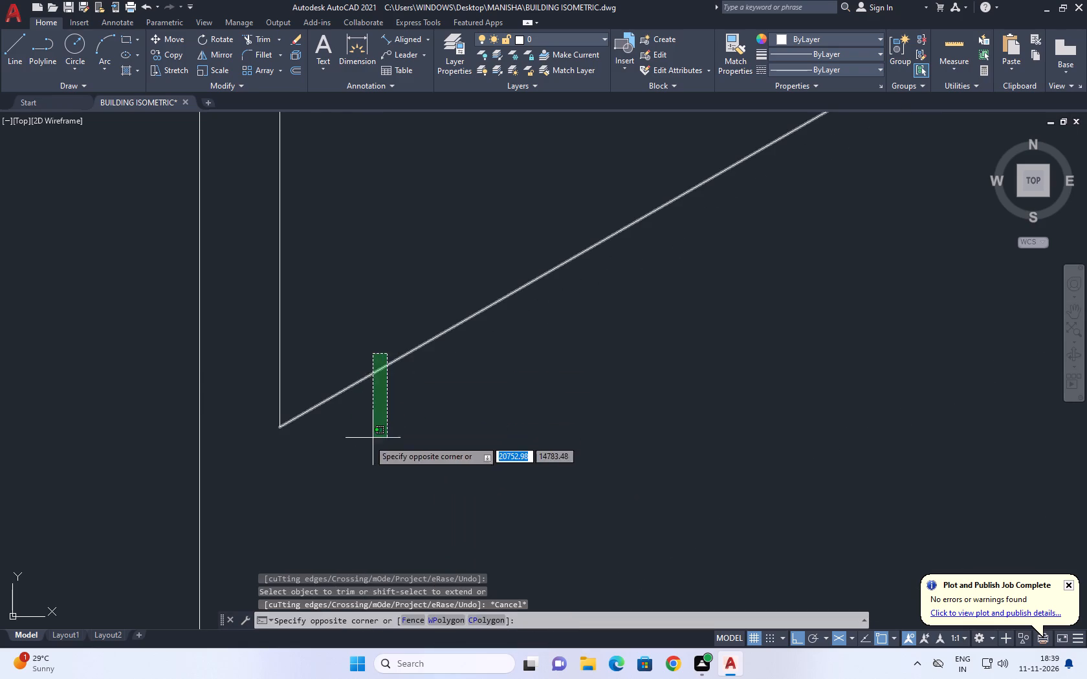
pyautogui.click(346, 439)
pyautogui.click(281, 428)
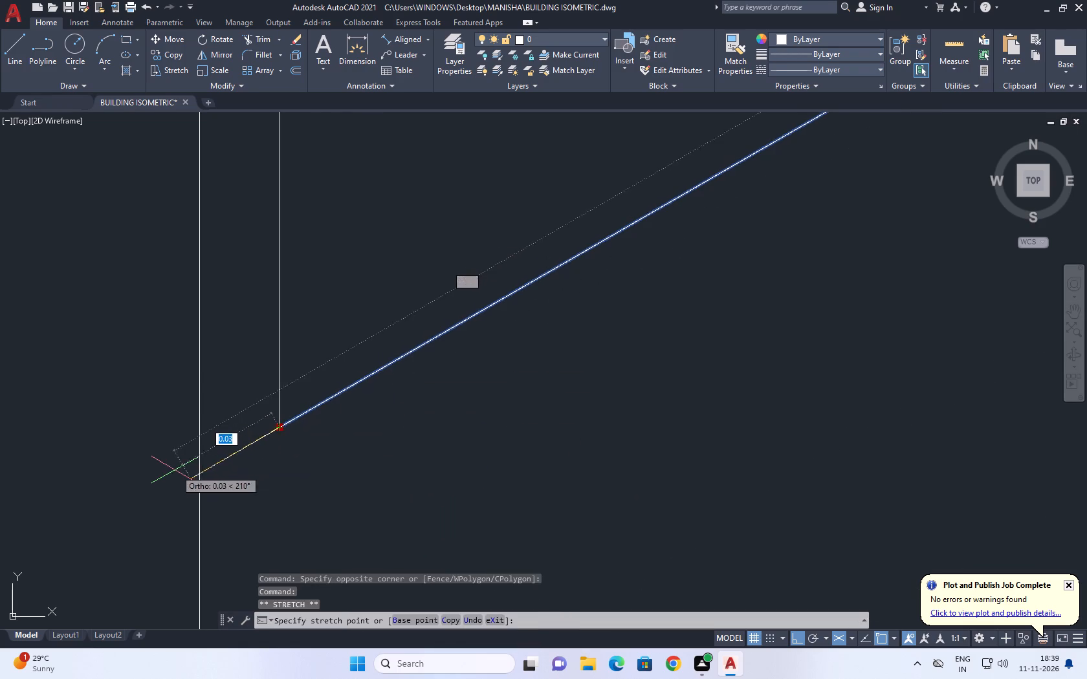
pyautogui.click(173, 473)
pyautogui.rightClick(331, 329)
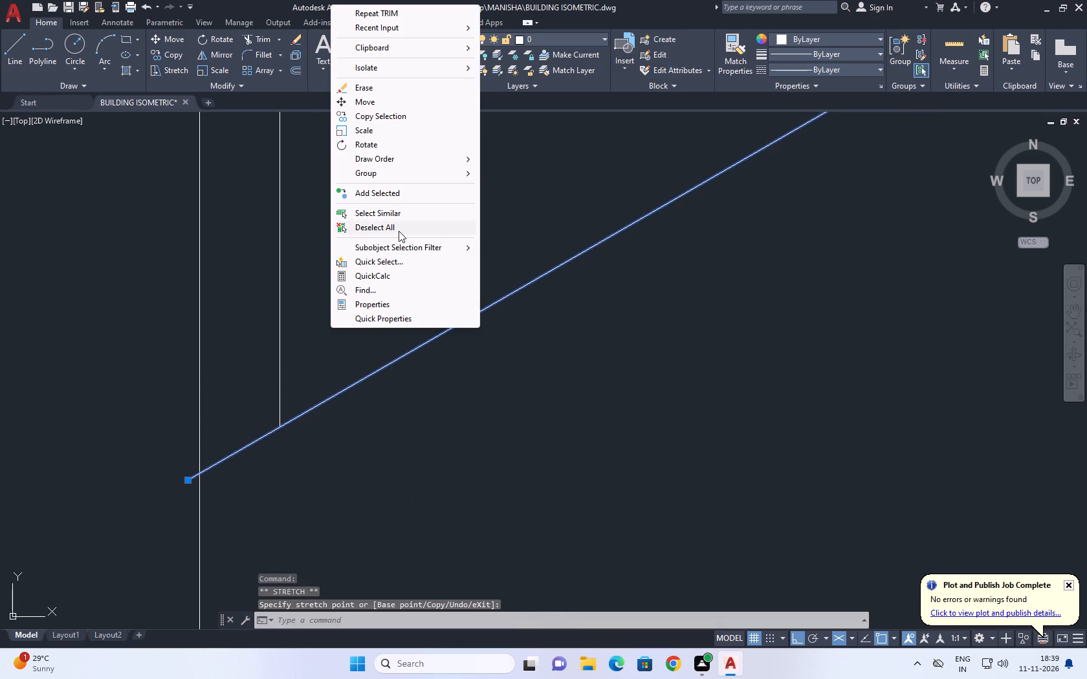
pyautogui.click(401, 230)
# Trim the base's top line where it overhangs the front corner edge.
pyautogui.moveTo(116, 569); pyautogui.dragTo(274, 413, button='middle')
pyautogui.click(260, 35)
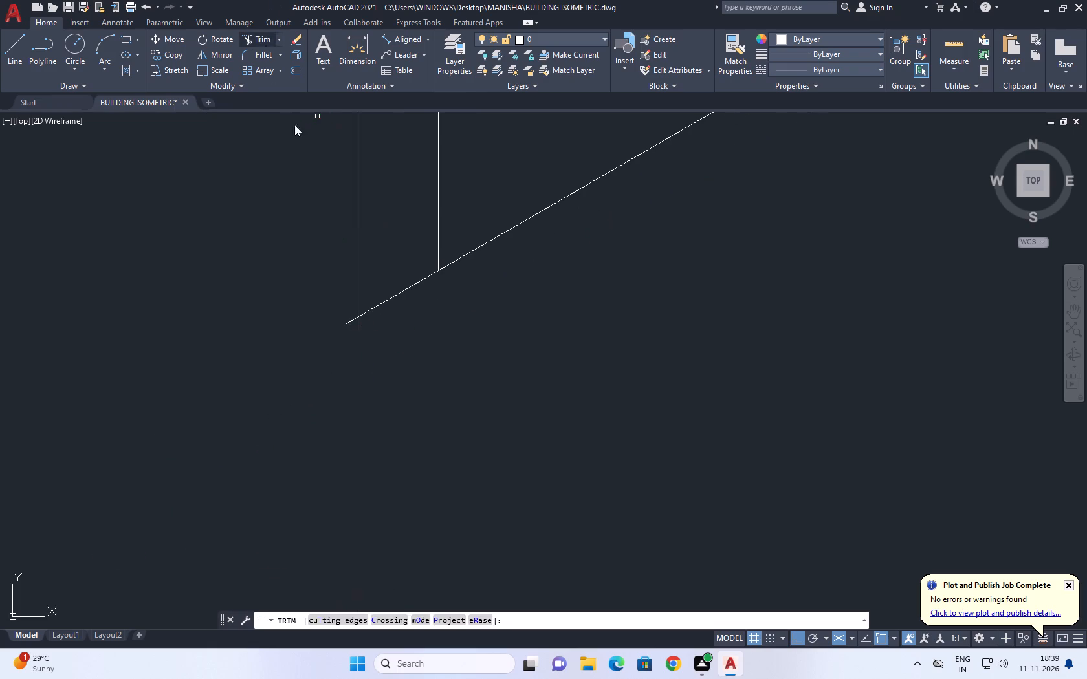
pyautogui.scroll(3, 351, 322)
pyautogui.click(350, 318)
pyautogui.click(331, 277)
pyautogui.rightClick(305, 247)
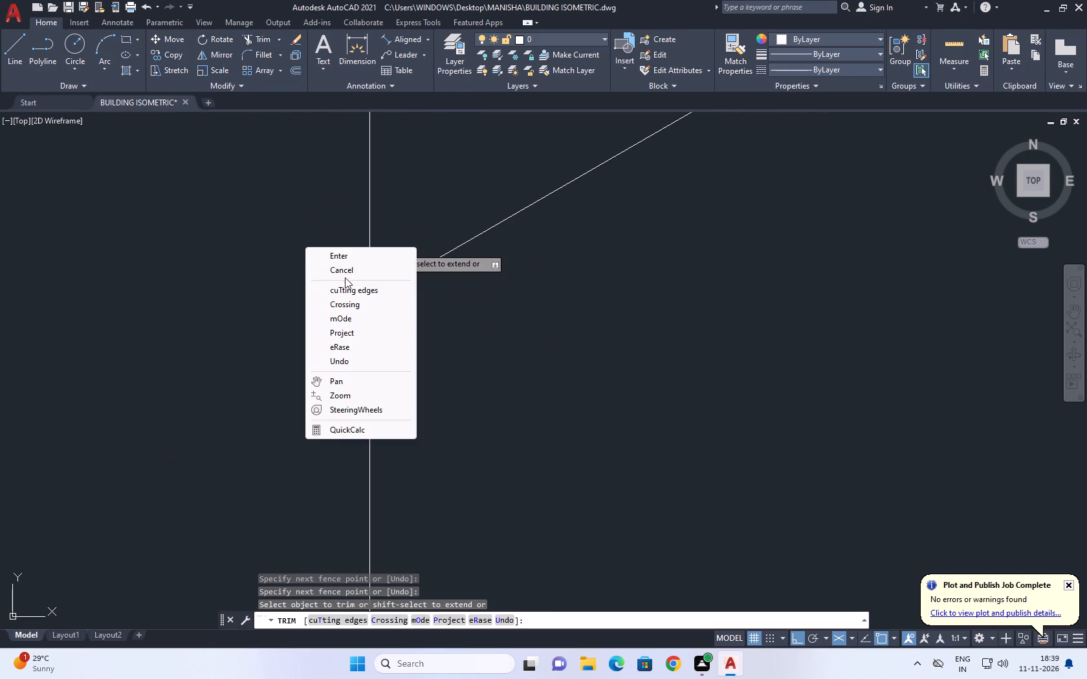
pyautogui.click(346, 266)
# Copy the first divider vertical from the front corner 0.12 toward the corner along the 210° isometric direction.
pyautogui.scroll(-11, 431, 334)
pyautogui.moveTo(626, 294); pyautogui.dragTo(587, 335, button='middle')
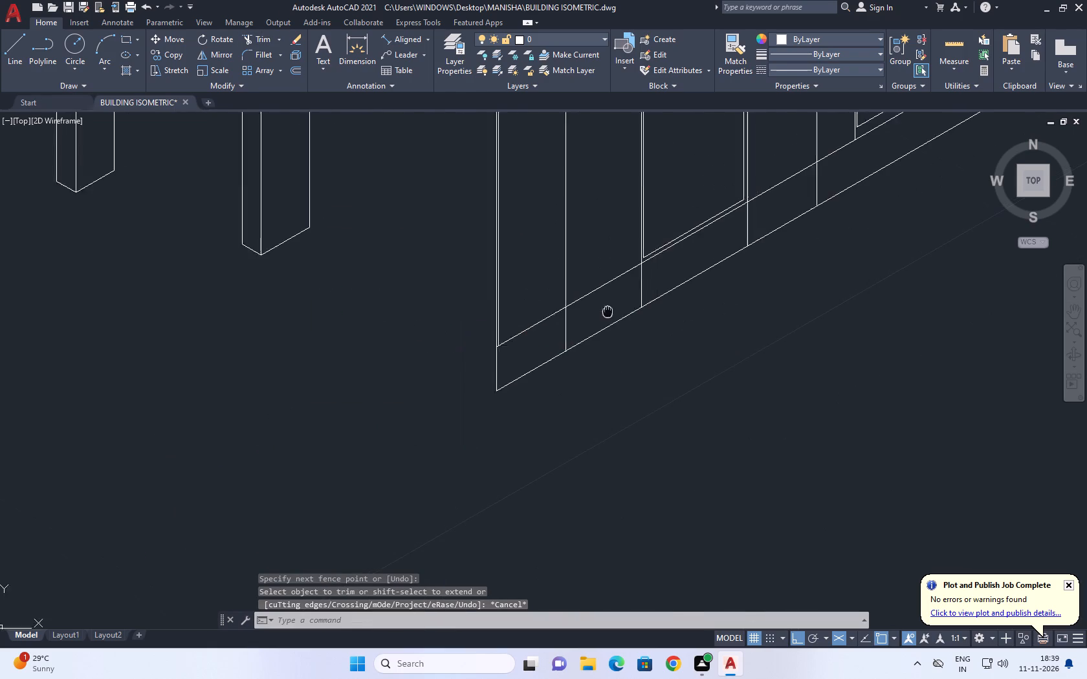
pyautogui.moveTo(587, 335); pyautogui.dragTo(533, 389, button='middle')
pyautogui.scroll(-2, 498, 371)
pyautogui.scroll(3, 545, 219)
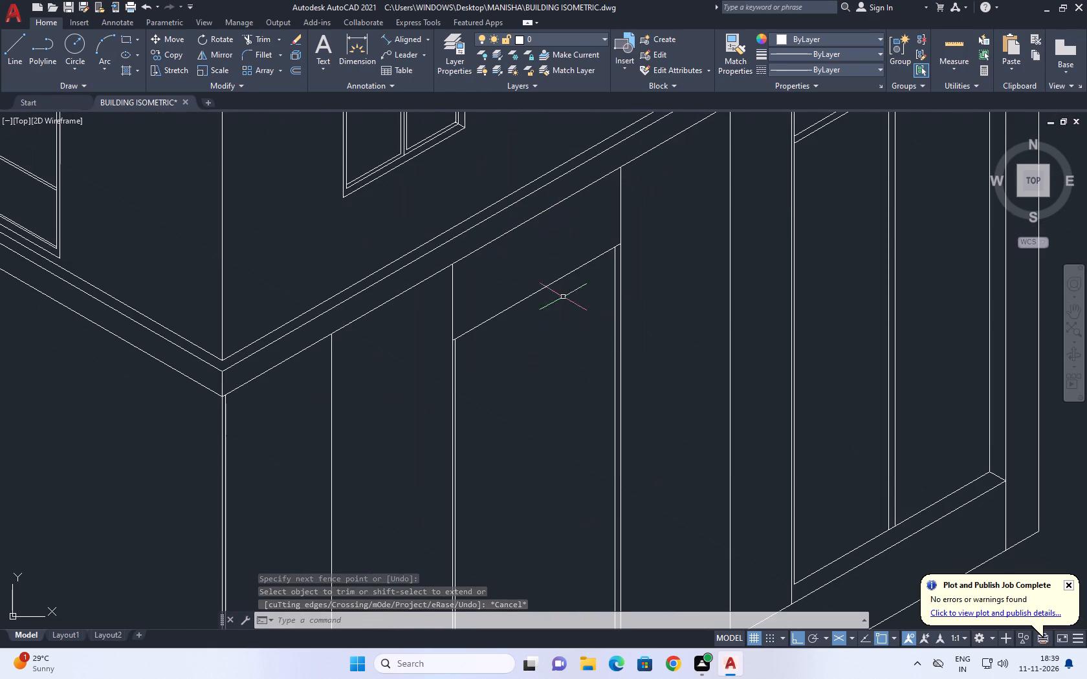
pyautogui.scroll(-1, 395, 389)
pyautogui.moveTo(400, 425); pyautogui.dragTo(445, 279, button='middle')
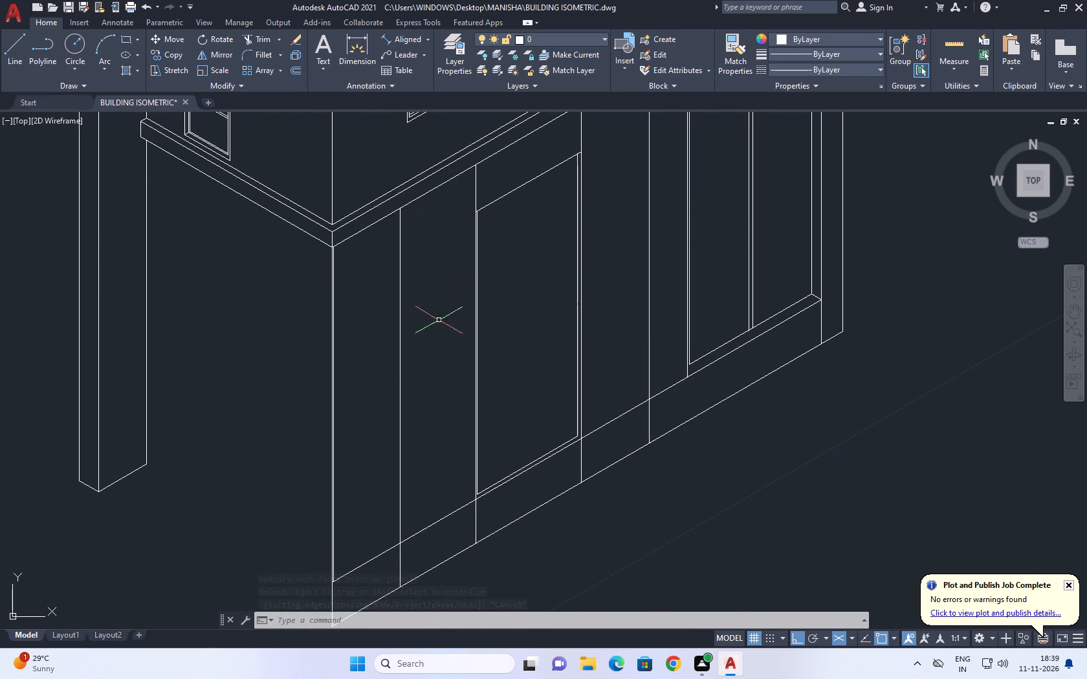
pyautogui.moveTo(402, 418); pyautogui.dragTo(437, 308, button='middle')
pyautogui.moveTo(446, 256); pyautogui.dragTo(437, 265)
pyautogui.click(403, 282)
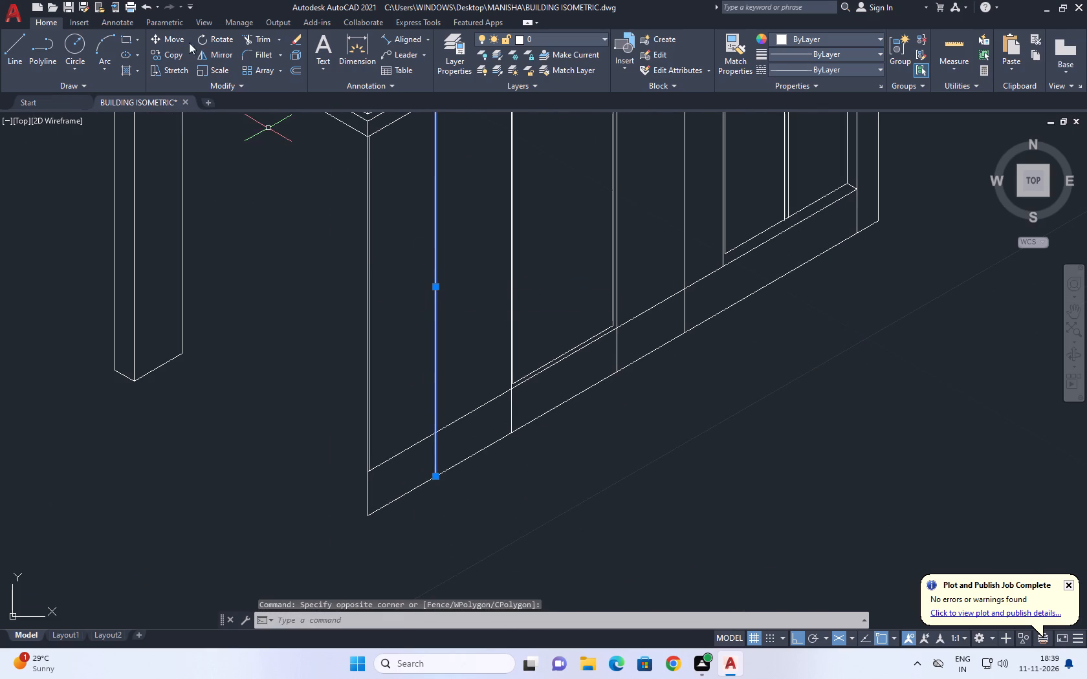
pyautogui.click(163, 56)
pyautogui.scroll(1, 368, 288)
pyautogui.click(460, 271)
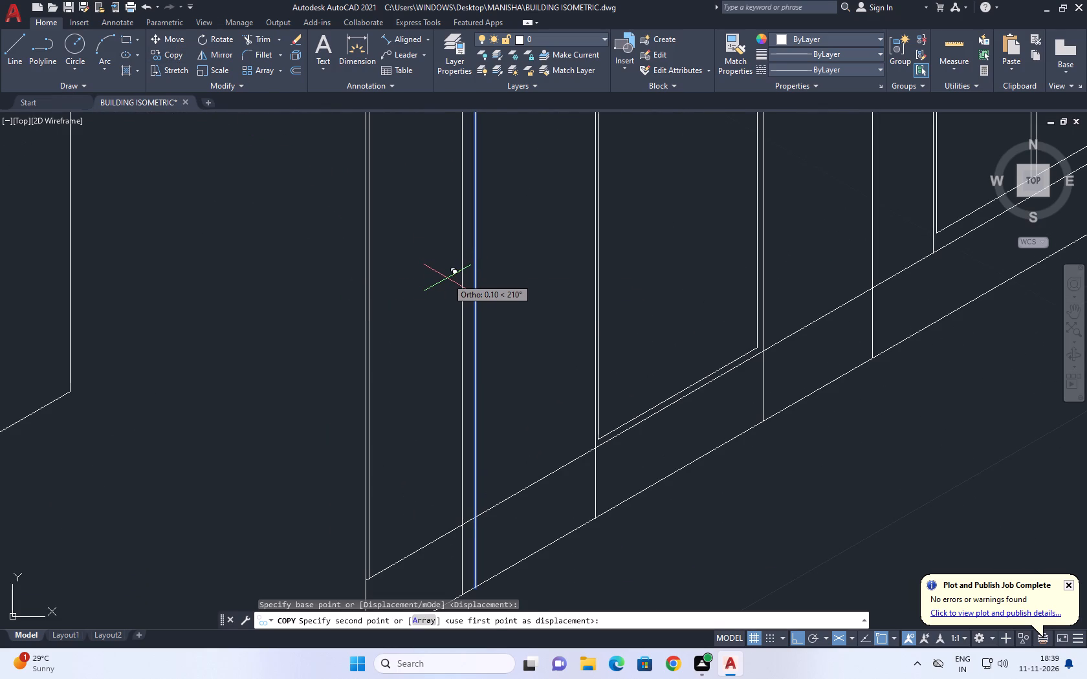
pyautogui.write('0.')
pyautogui.write('12')
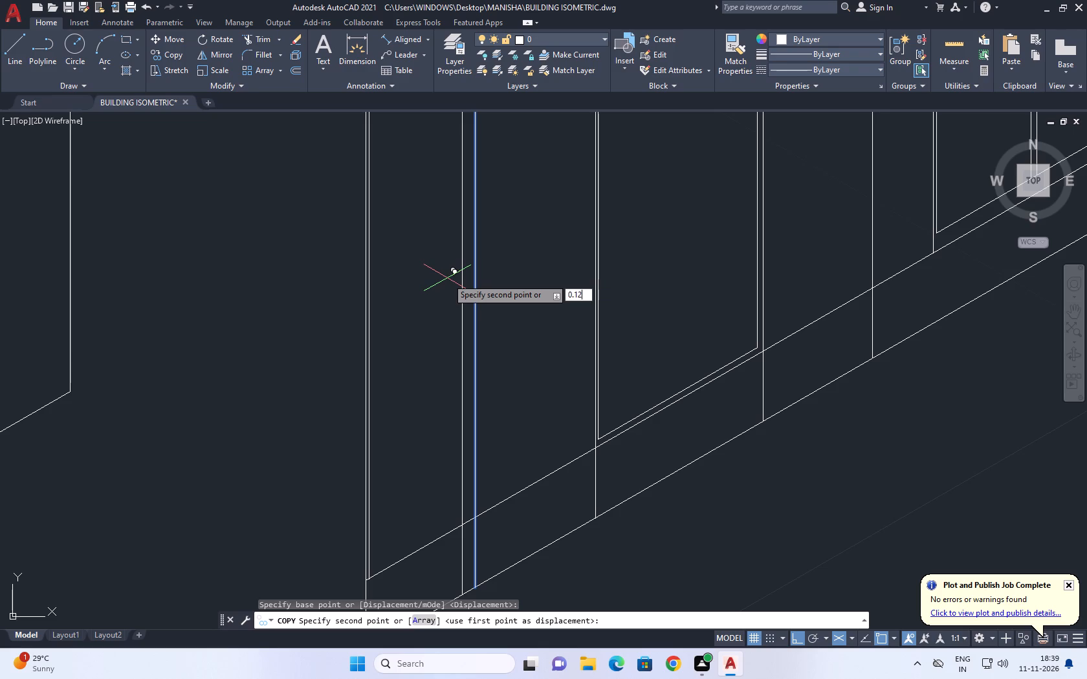
pyautogui.press('Return')
pyautogui.rightClick(534, 290)
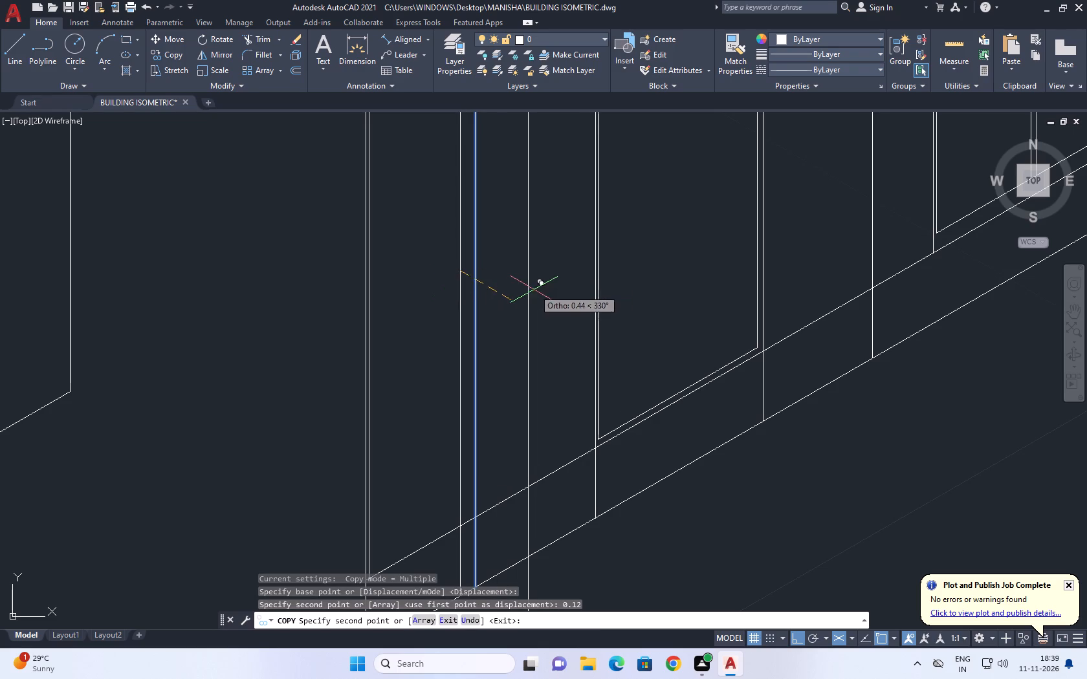
pyautogui.click(564, 308)
# Erase the copied vertical offset 0.12 toward the front corner from the first divider vertical.
pyautogui.scroll(-3, 505, 270)
pyautogui.scroll(3, 492, 221)
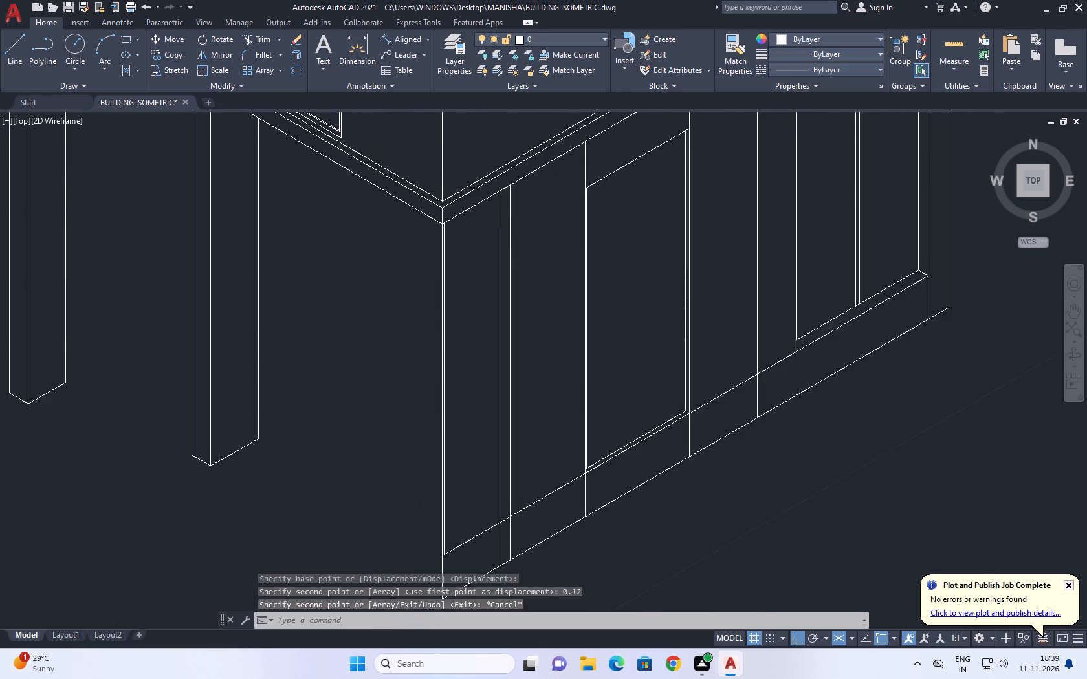
pyautogui.click(505, 227)
pyautogui.moveTo(500, 232); pyautogui.dragTo(493, 239)
pyautogui.rightClick(492, 239)
pyautogui.rightClick(478, 277)
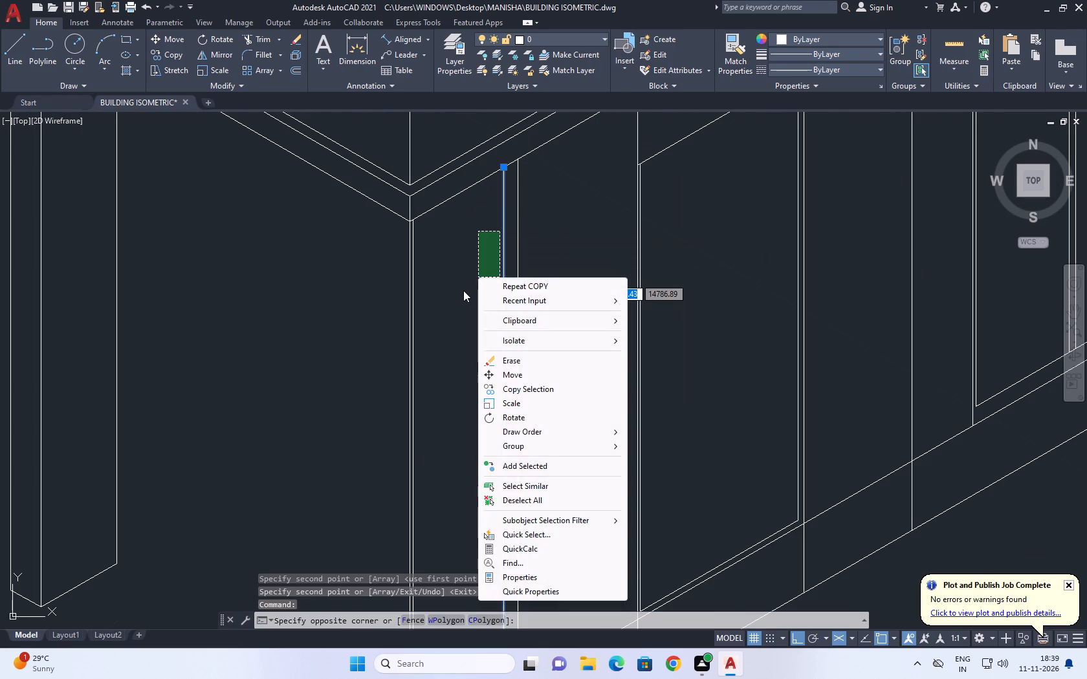
pyautogui.click(458, 305)
pyautogui.rightClick(522, 294)
pyautogui.click(562, 378)
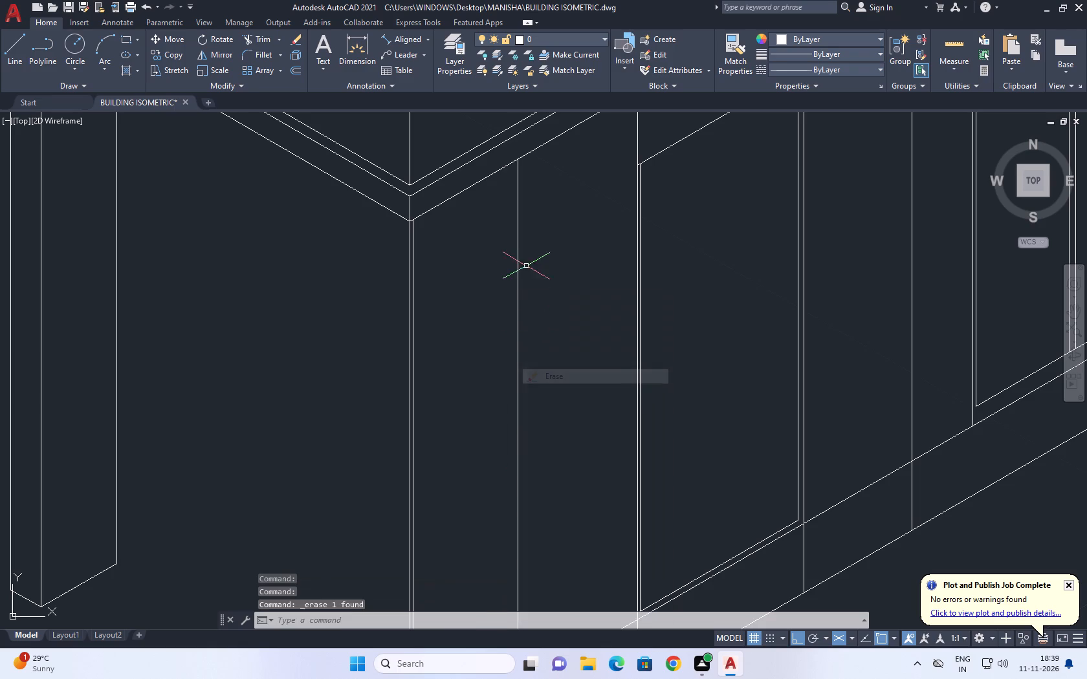
# Copy the first divider vertical from the front corner 0.02 toward the corner along the 210° isometric direction.
pyautogui.click(532, 258)
pyautogui.moveTo(498, 266); pyautogui.dragTo(490, 272)
pyautogui.click(175, 54)
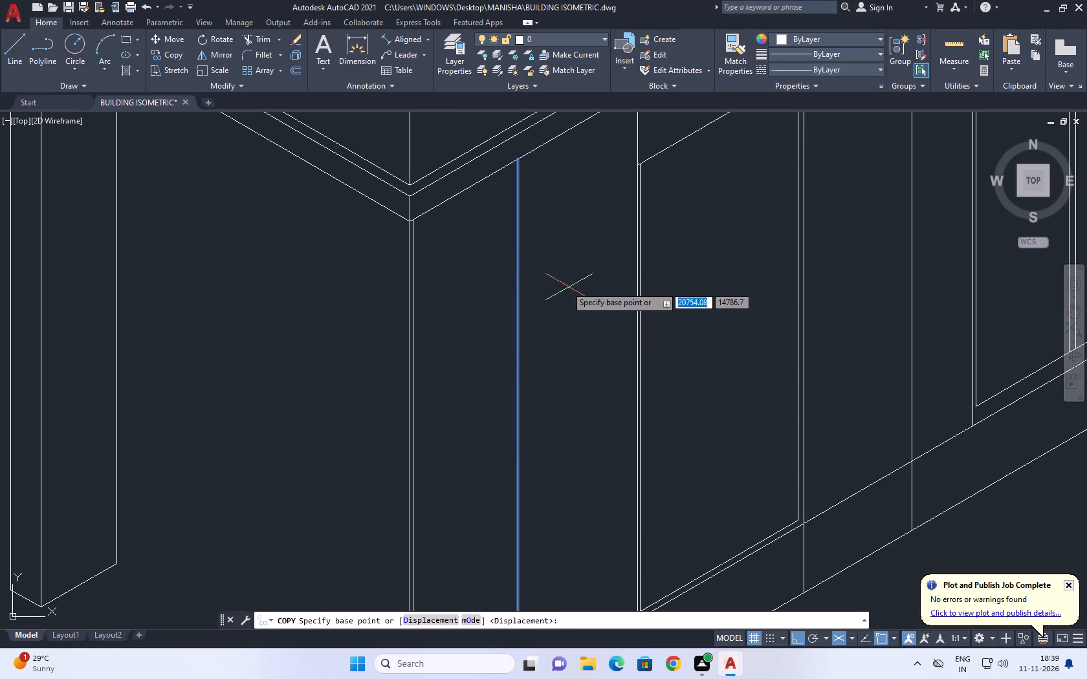
pyautogui.click(554, 266)
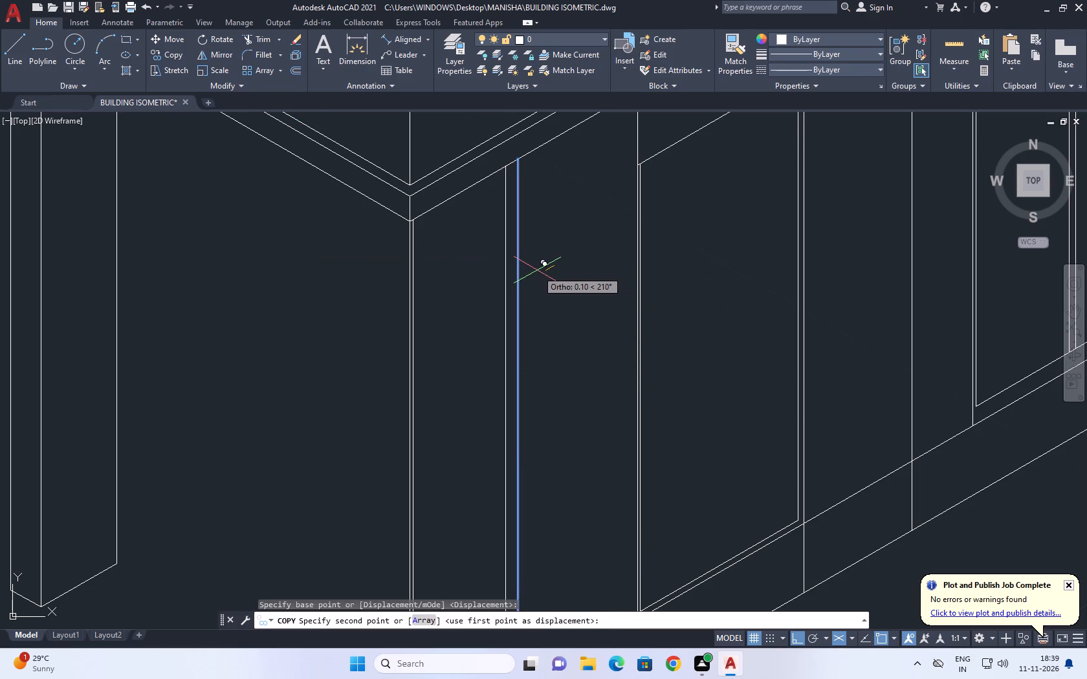
pyautogui.write('0.02')
pyautogui.press('Return')
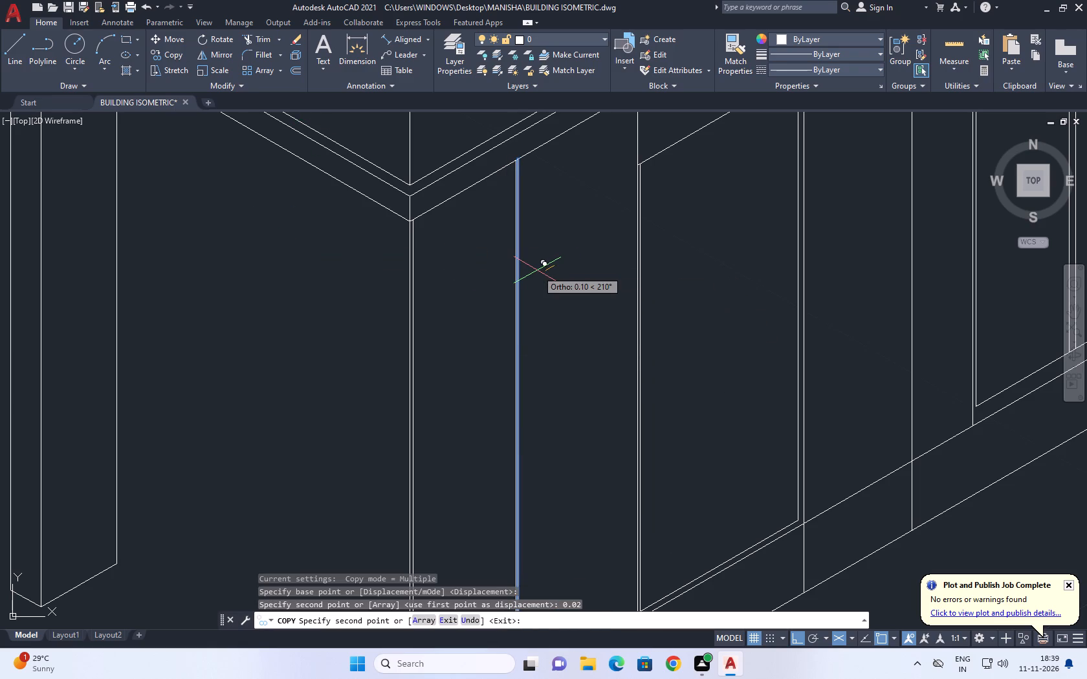
pyautogui.rightClick(534, 265)
pyautogui.click(587, 285)
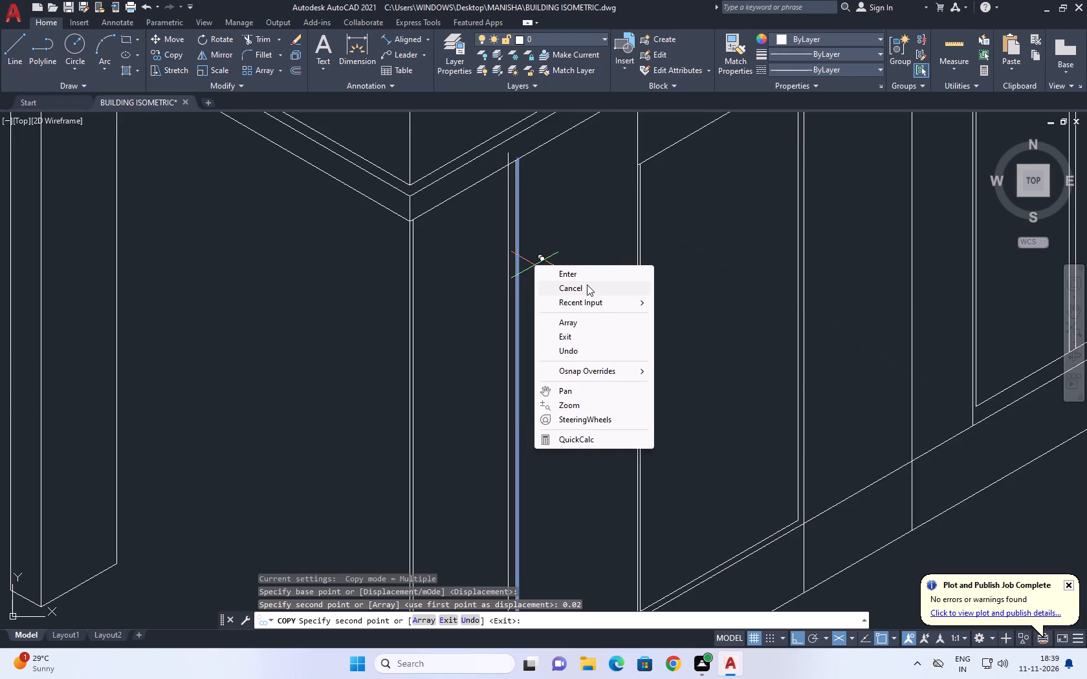
# Move the new copy beside the first divider vertical 0.01 farther toward the front corner along 210°.
pyautogui.scroll(-3, 514, 258)
pyautogui.scroll(6, 512, 371)
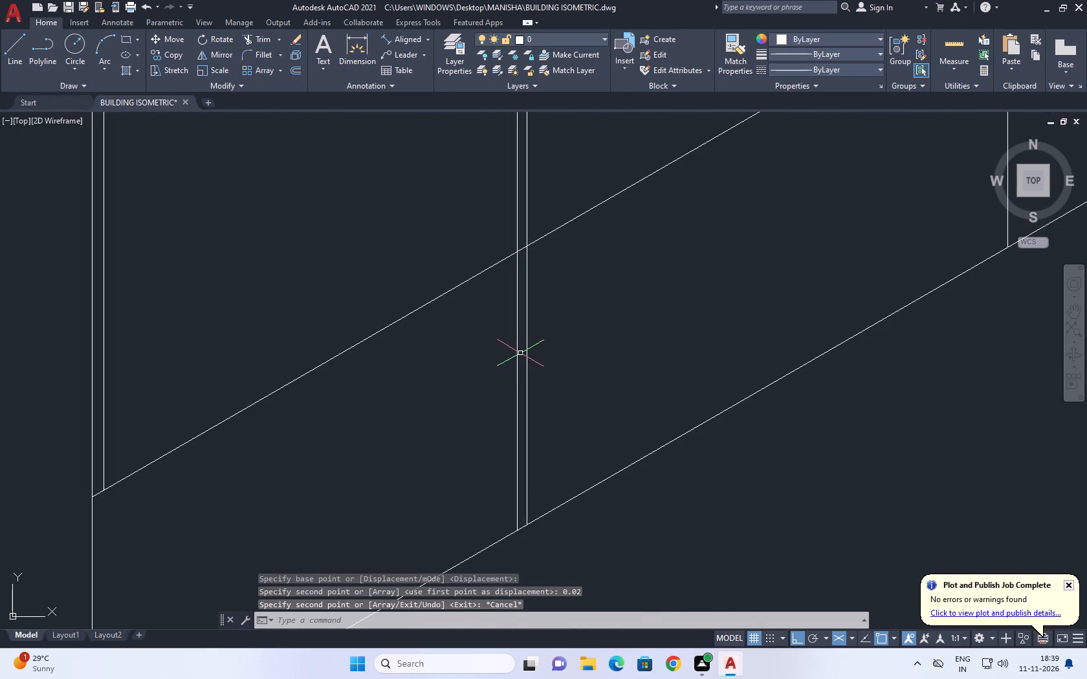
pyautogui.click(520, 353)
pyautogui.moveTo(507, 360); pyautogui.dragTo(500, 365)
pyautogui.click(182, 39)
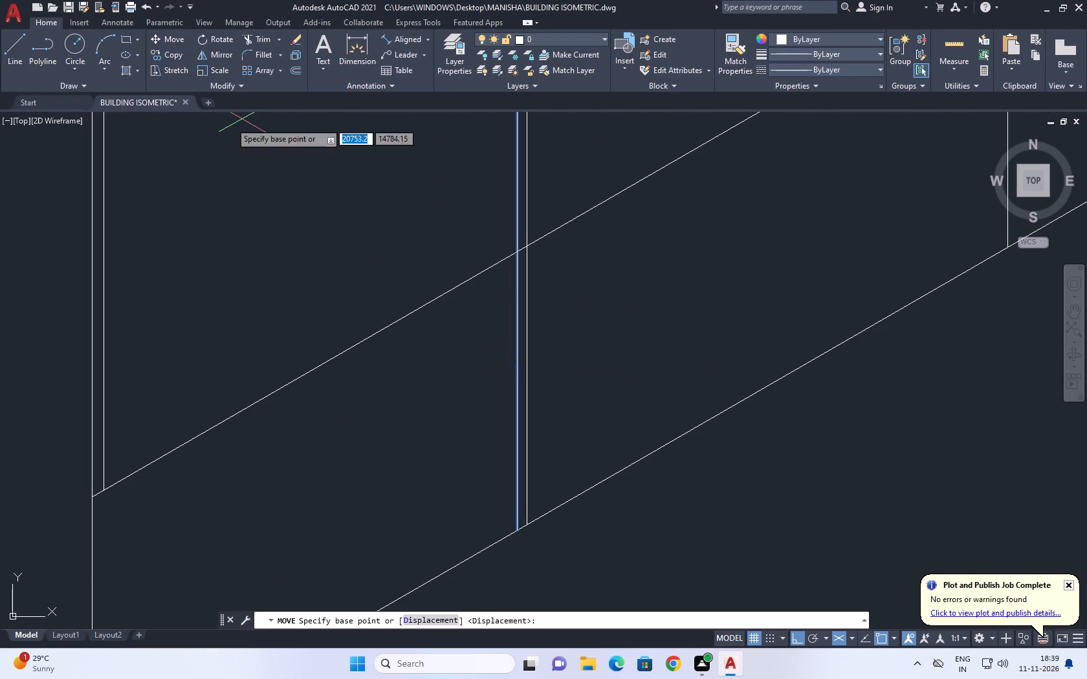
pyautogui.scroll(1, 457, 265)
pyautogui.click(485, 238)
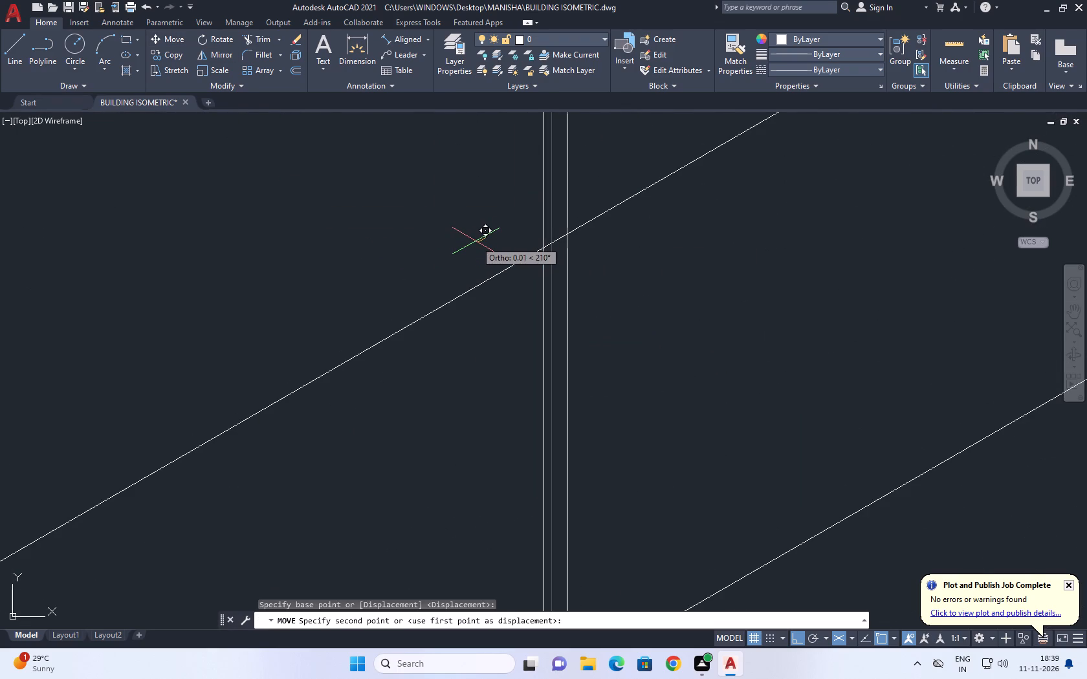
pyautogui.write('0.01')
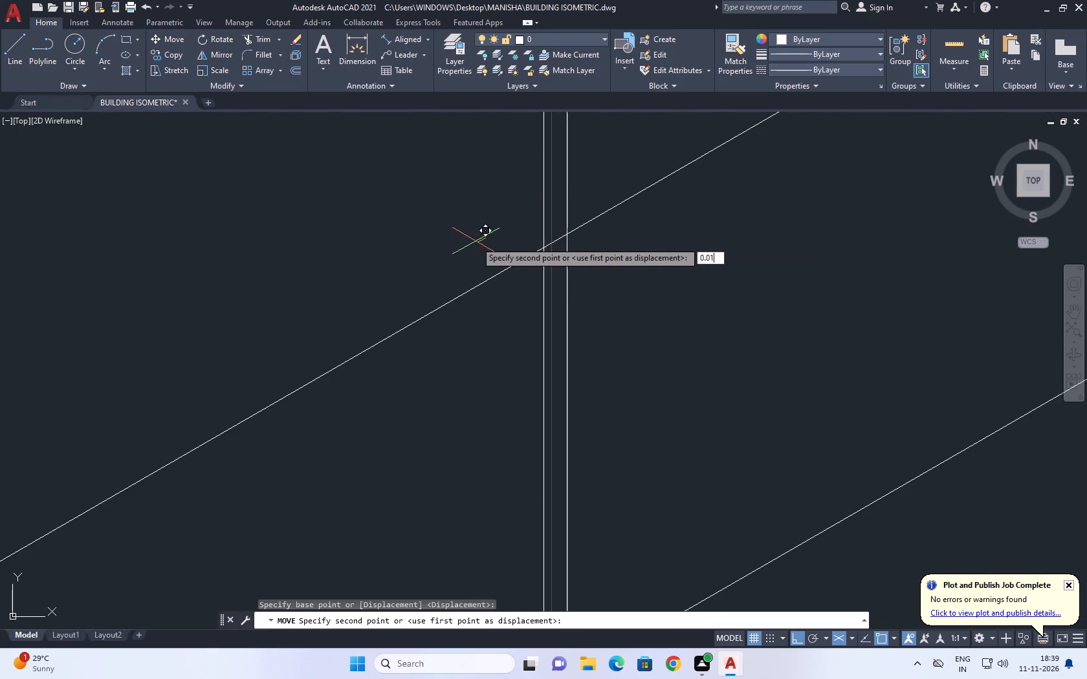
pyautogui.press('Return')
# Trim the copied divider vertical below the base's top line.
pyautogui.scroll(-5, 487, 259)
pyautogui.moveTo(591, 270); pyautogui.dragTo(576, 300, button='middle')
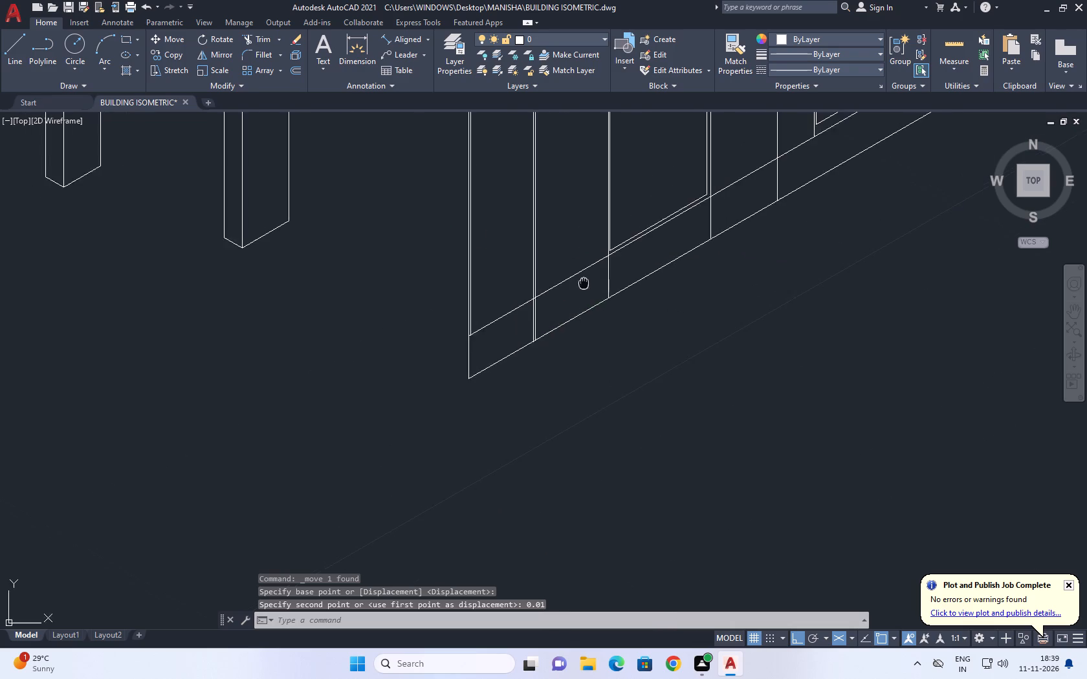
pyautogui.moveTo(576, 300); pyautogui.dragTo(520, 415, button='middle')
pyautogui.moveTo(496, 228); pyautogui.dragTo(491, 355, button='middle')
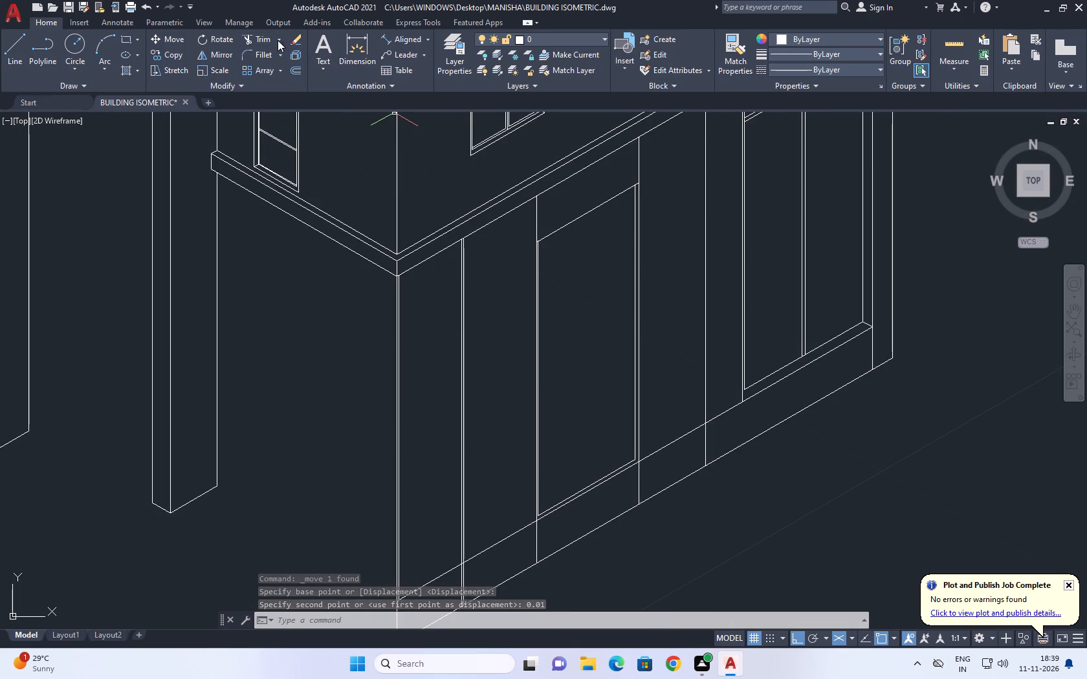
pyautogui.click(262, 38)
pyautogui.moveTo(483, 407); pyautogui.dragTo(470, 271, button='middle')
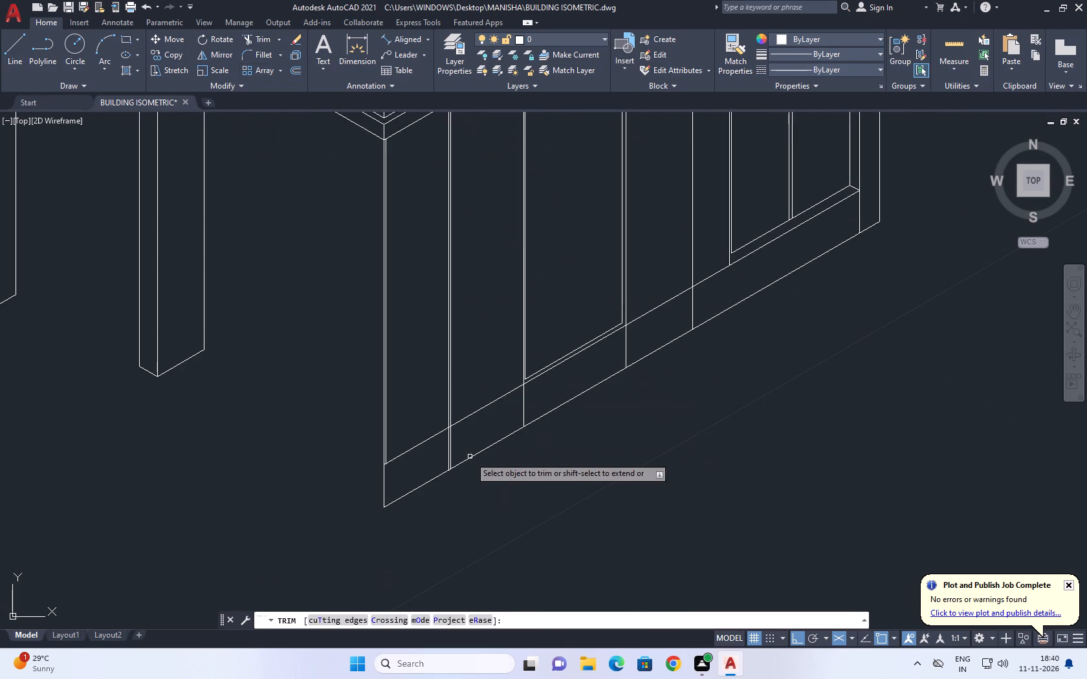
pyautogui.scroll(3, 445, 445)
pyautogui.click(454, 431)
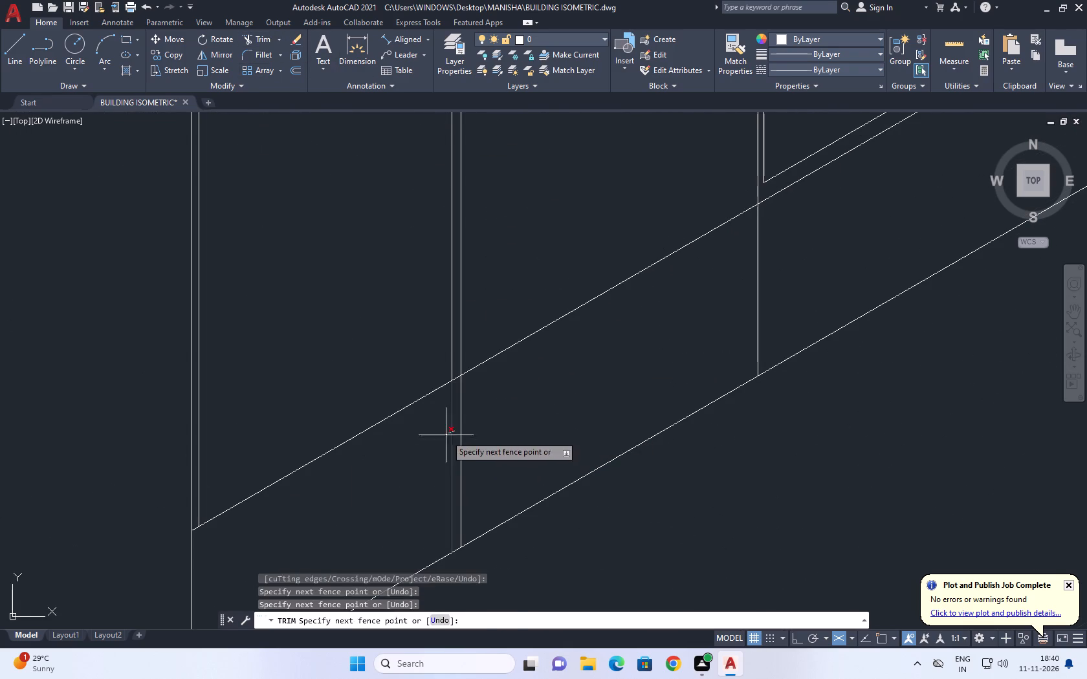
pyautogui.click(446, 435)
pyautogui.rightClick(518, 396)
pyautogui.click(542, 415)
# Move the trimmed vertical beside the first divider another 0.01 toward the front corner along 210°.
pyautogui.scroll(-3, 454, 387)
pyautogui.moveTo(547, 332); pyautogui.dragTo(517, 394, button='middle')
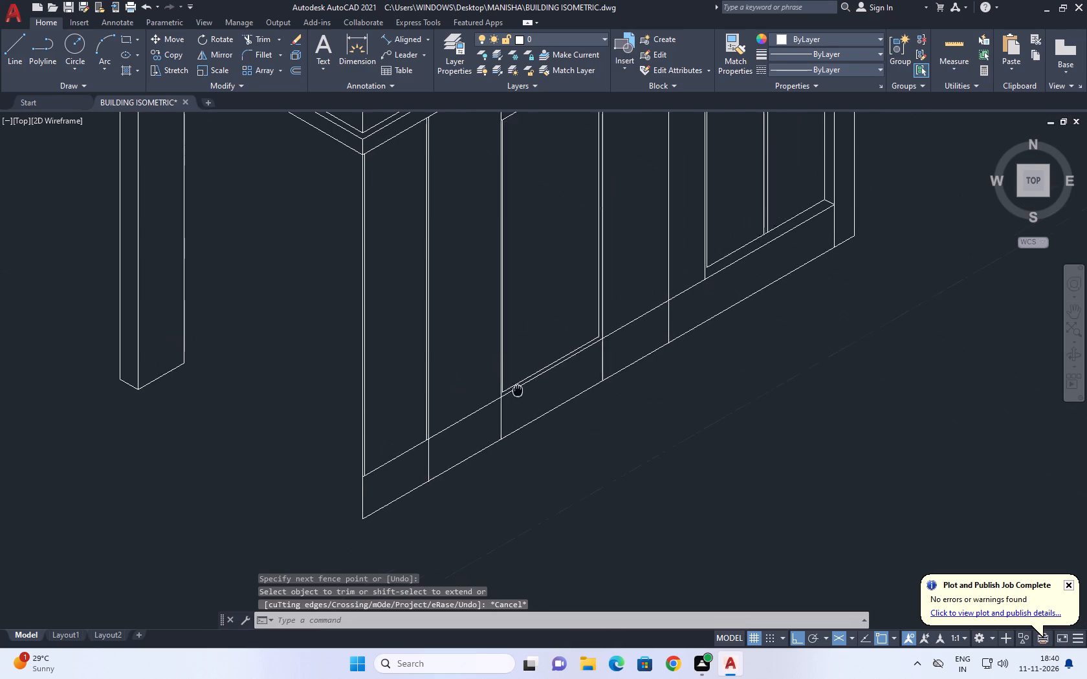
pyautogui.moveTo(517, 394); pyautogui.dragTo(517, 395, button='middle')
pyautogui.scroll(2, 416, 245)
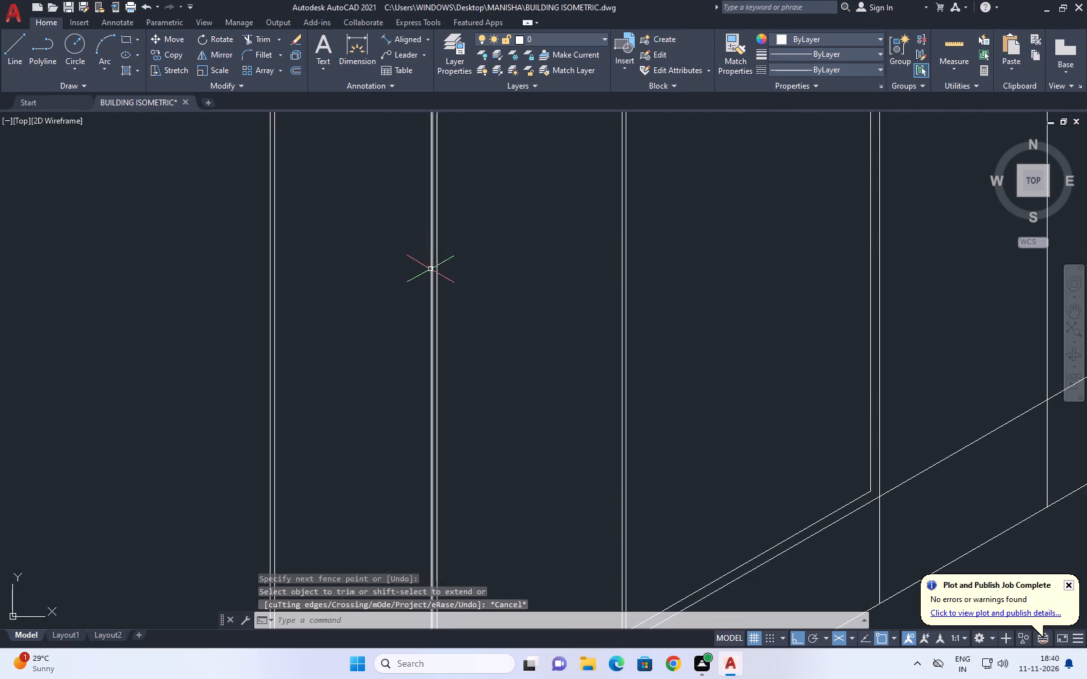
pyautogui.click(431, 270)
pyautogui.click(173, 42)
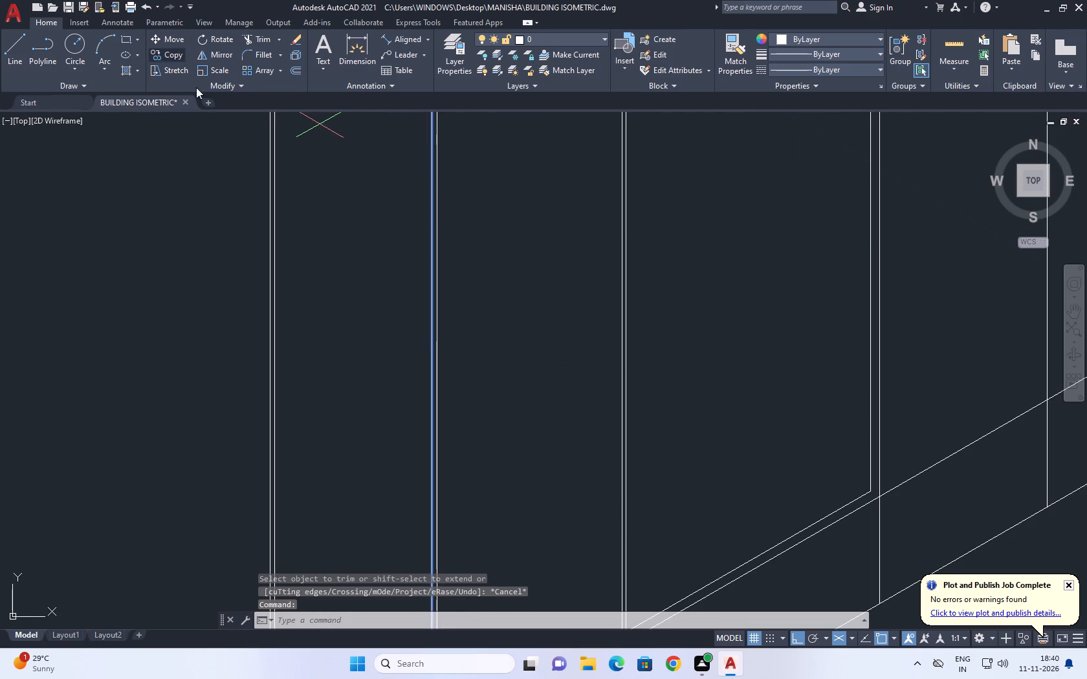
pyautogui.scroll(1, 351, 252)
pyautogui.click(386, 239)
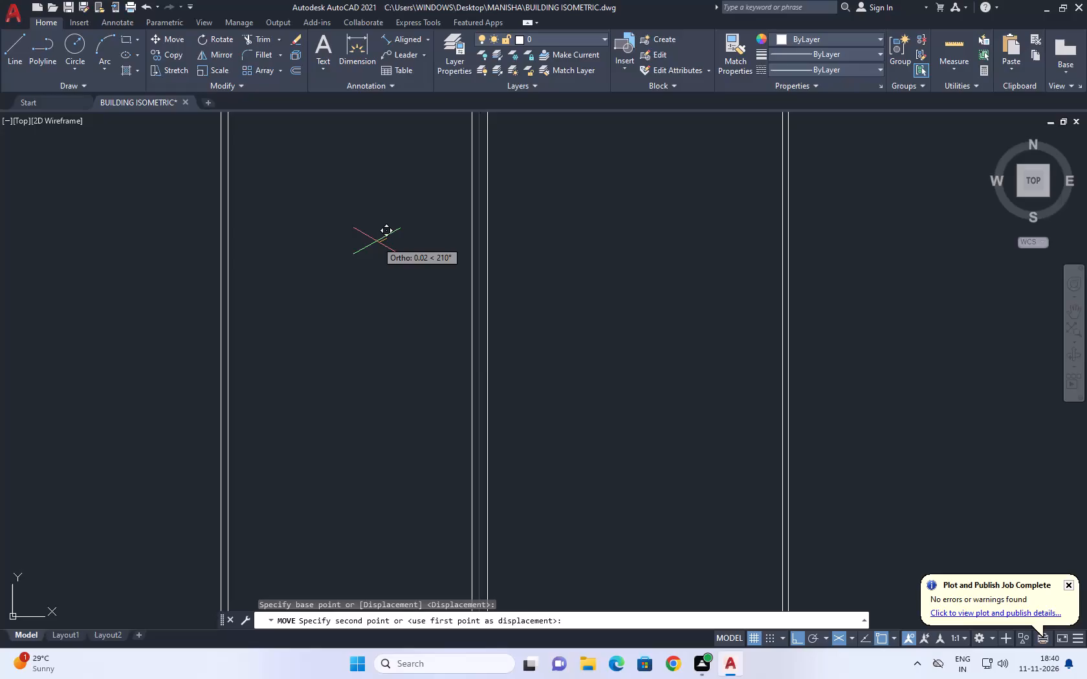
pyautogui.write('0.01')
pyautogui.press('Return')
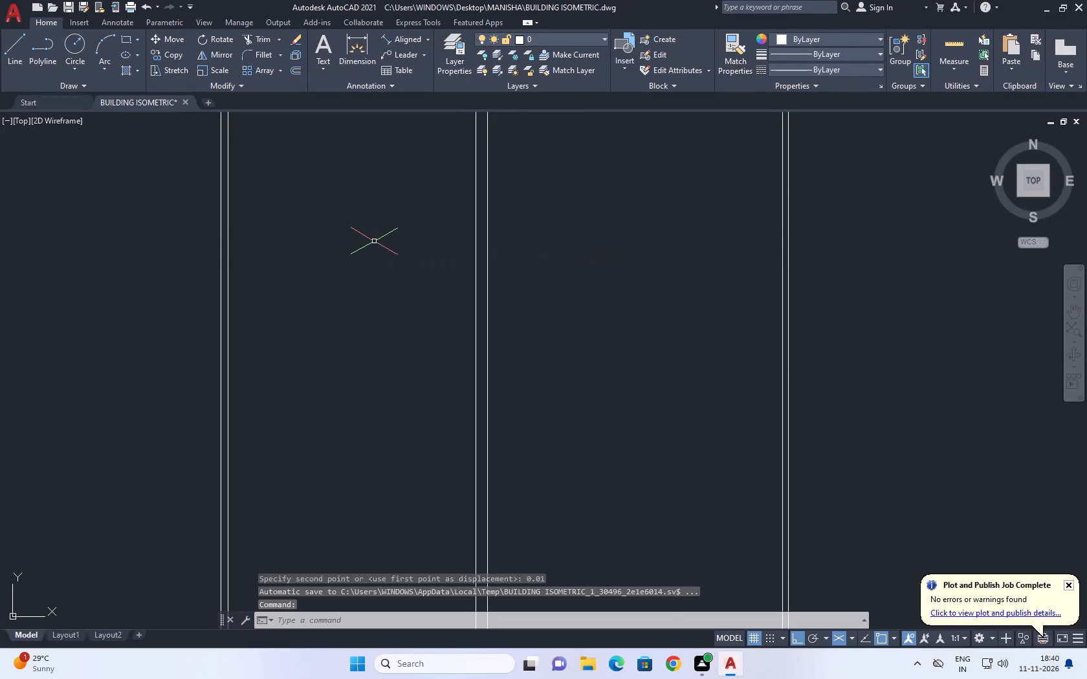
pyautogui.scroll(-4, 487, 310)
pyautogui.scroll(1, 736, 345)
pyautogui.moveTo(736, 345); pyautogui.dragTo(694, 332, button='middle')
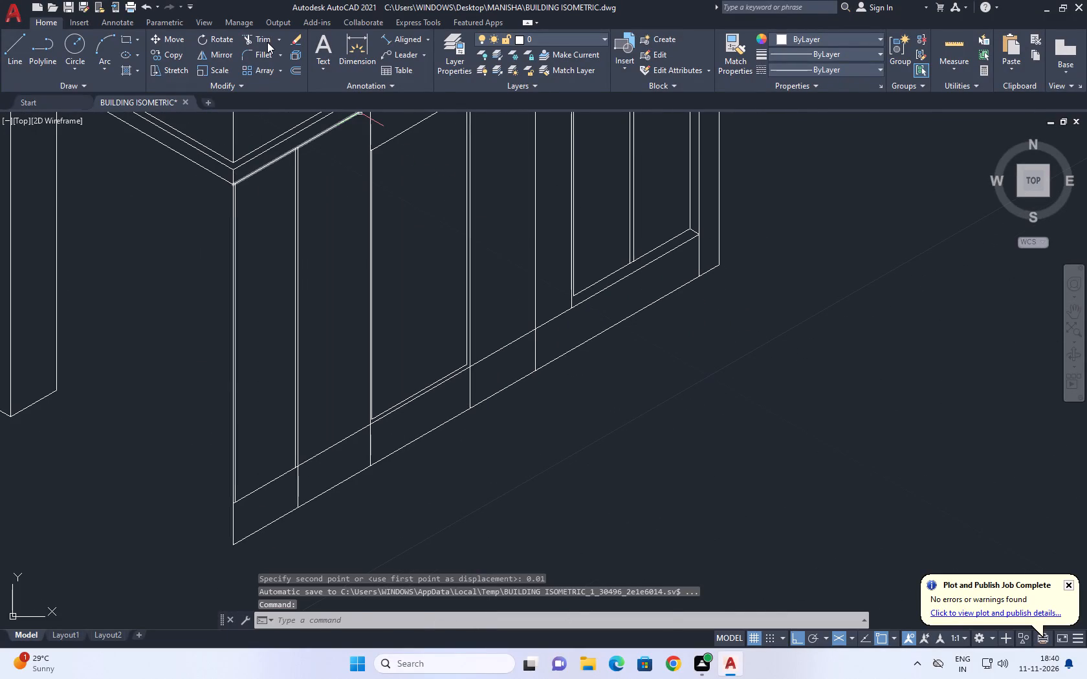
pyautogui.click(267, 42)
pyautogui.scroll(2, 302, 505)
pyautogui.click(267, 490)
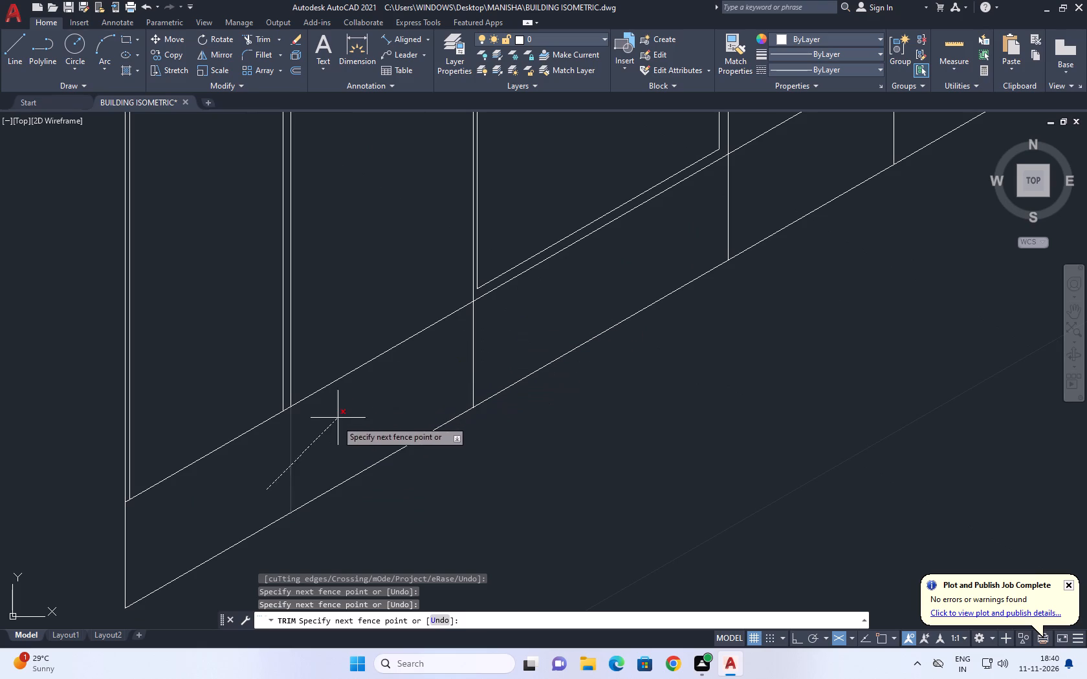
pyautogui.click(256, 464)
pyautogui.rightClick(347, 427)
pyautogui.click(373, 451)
# Examine the ground-storey bays and the front corner's vertical lines from the base up to the ledge.
pyautogui.scroll(-4, 413, 429)
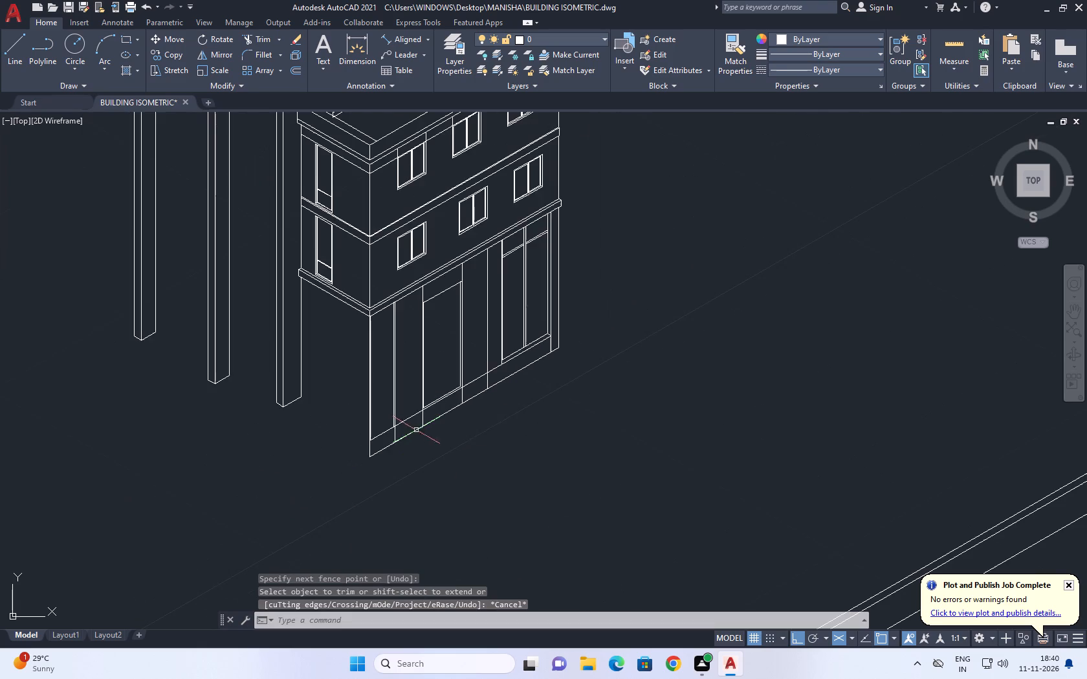
pyautogui.moveTo(498, 351); pyautogui.dragTo(508, 402, button='middle')
pyautogui.scroll(2, 558, 396)
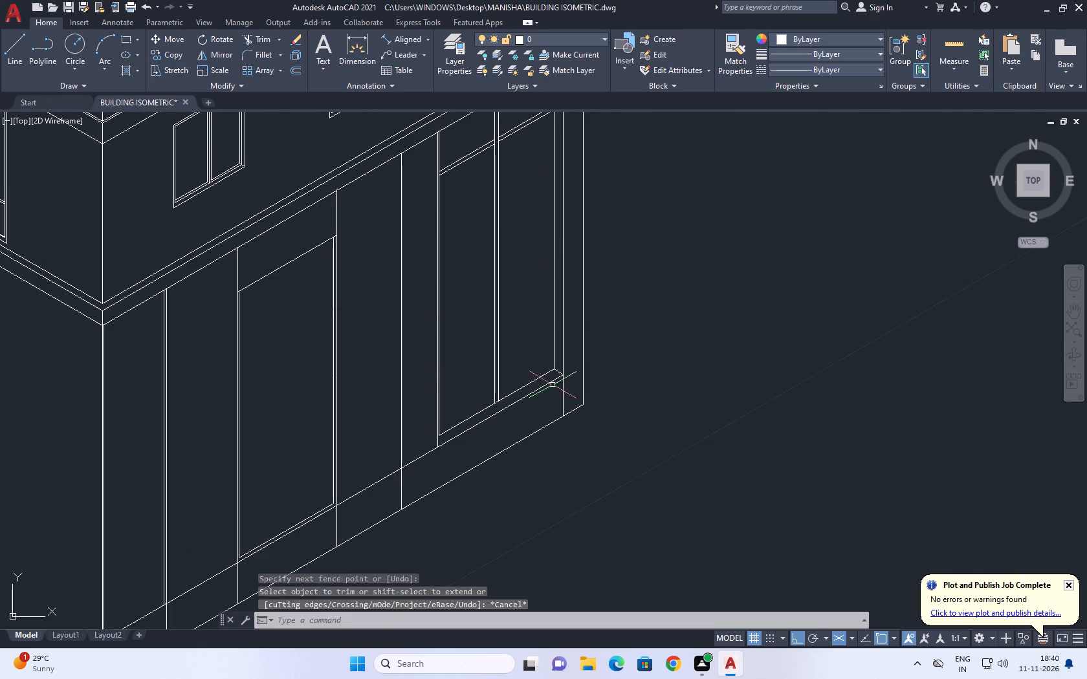
pyautogui.moveTo(539, 353); pyautogui.dragTo(583, 402, button='middle')
pyautogui.scroll(-2, 597, 406)
pyautogui.scroll(2, 432, 506)
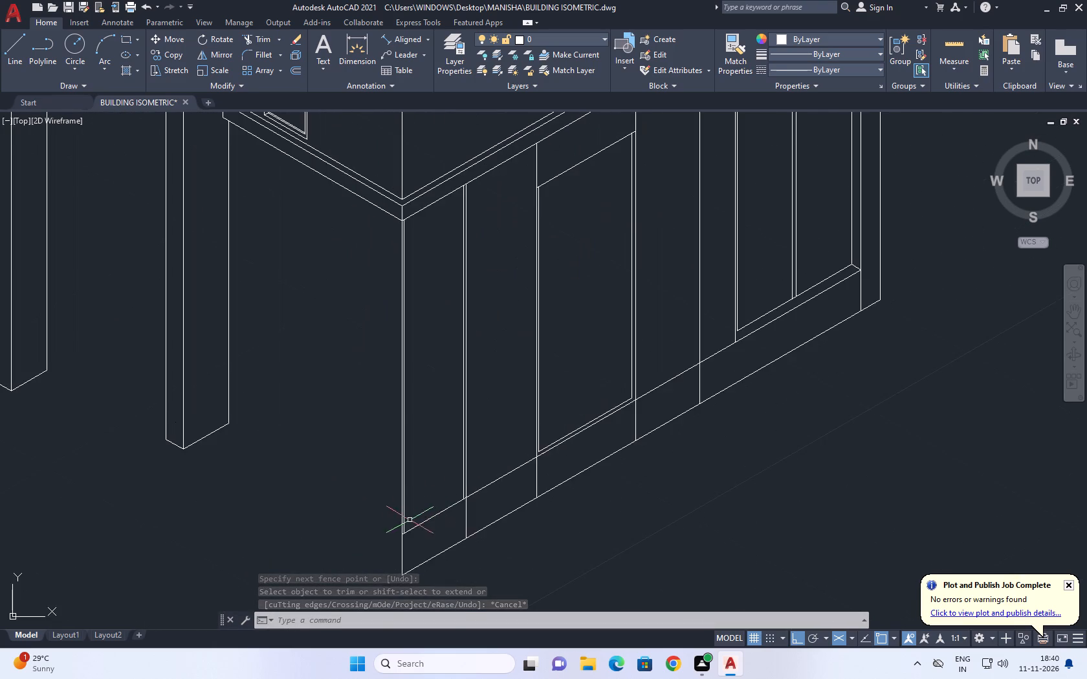
pyautogui.scroll(2, 408, 521)
pyautogui.moveTo(406, 529); pyautogui.dragTo(469, 505, button='middle')
pyautogui.scroll(-2, 509, 513)
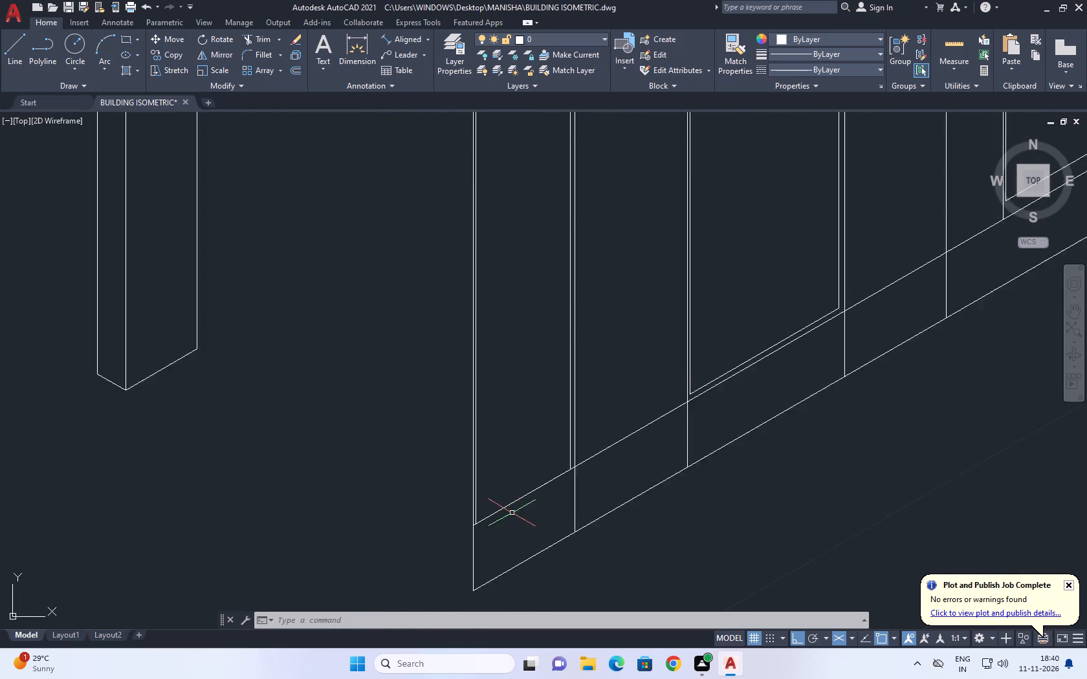
pyautogui.scroll(-1, 514, 513)
pyautogui.scroll(4, 496, 321)
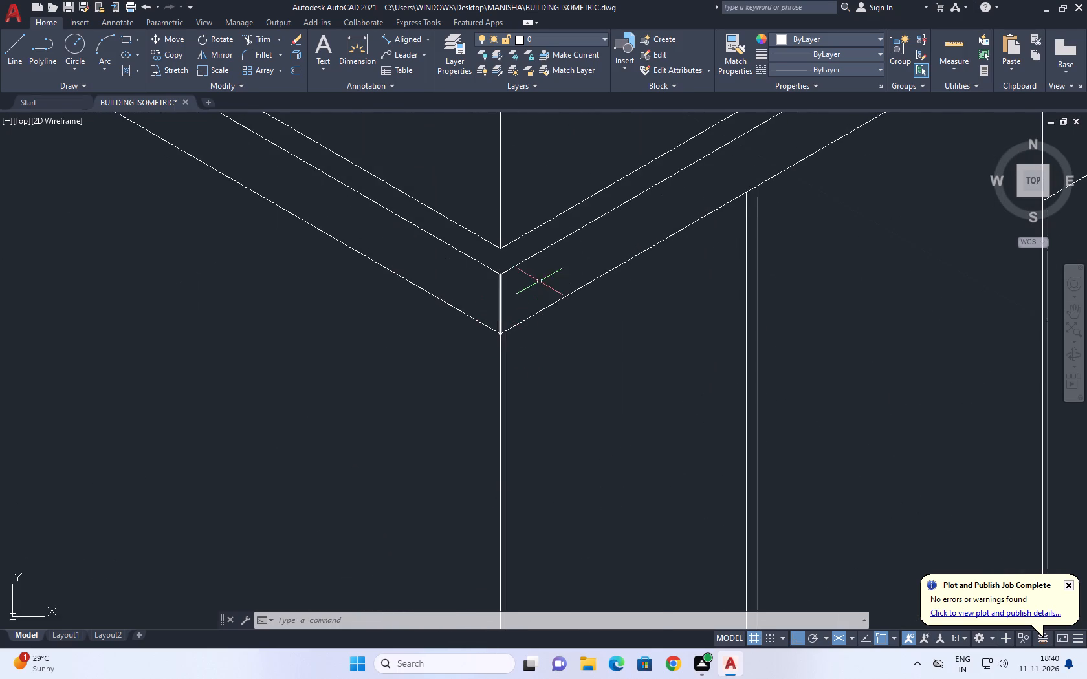
pyautogui.moveTo(542, 270); pyautogui.dragTo(540, 319, button='middle')
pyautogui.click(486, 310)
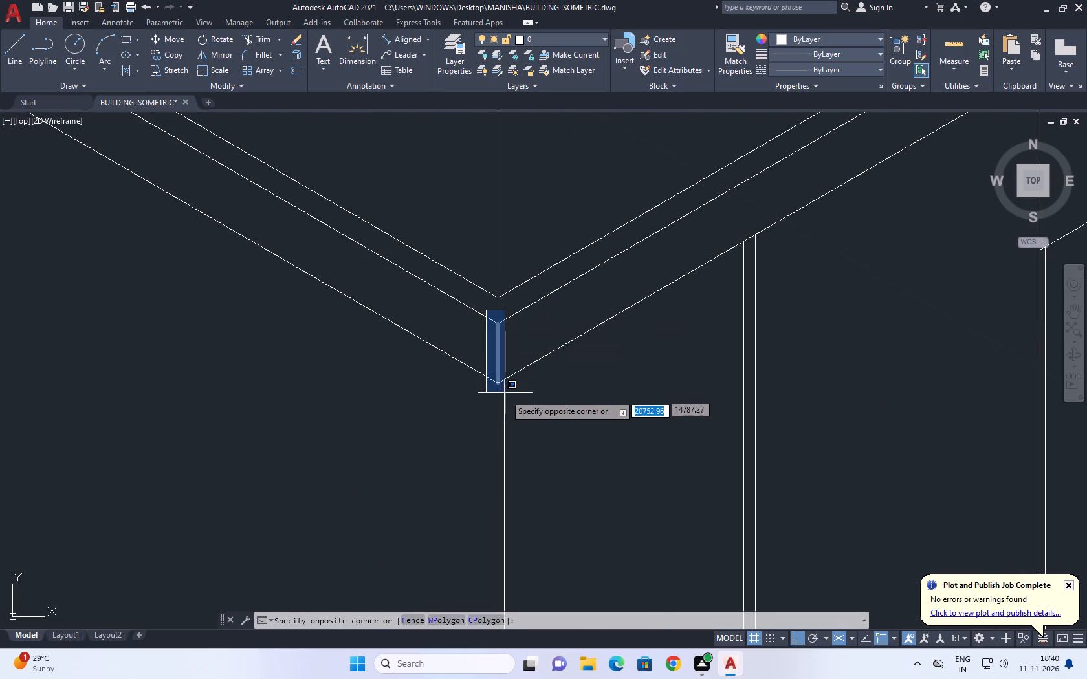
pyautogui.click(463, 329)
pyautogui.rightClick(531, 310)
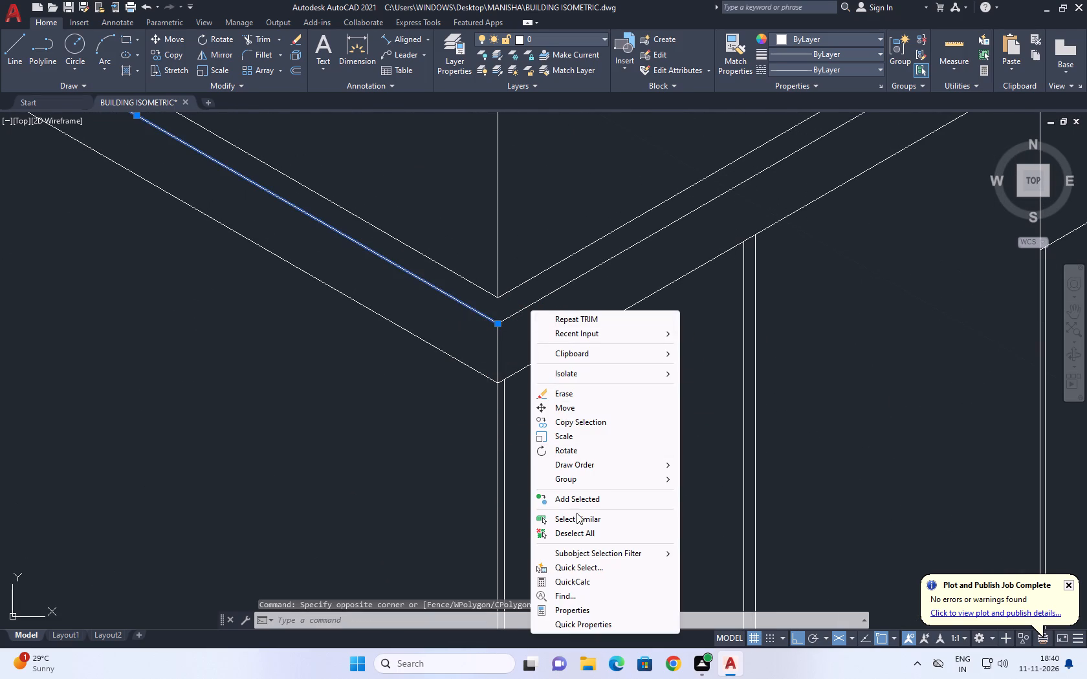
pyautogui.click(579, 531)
# Move the inset vertical beside the front corner edge 0.01 into the bay along the 30° isometric direction.
pyautogui.scroll(-4, 437, 345)
pyautogui.moveTo(340, 384); pyautogui.dragTo(345, 385, button='middle')
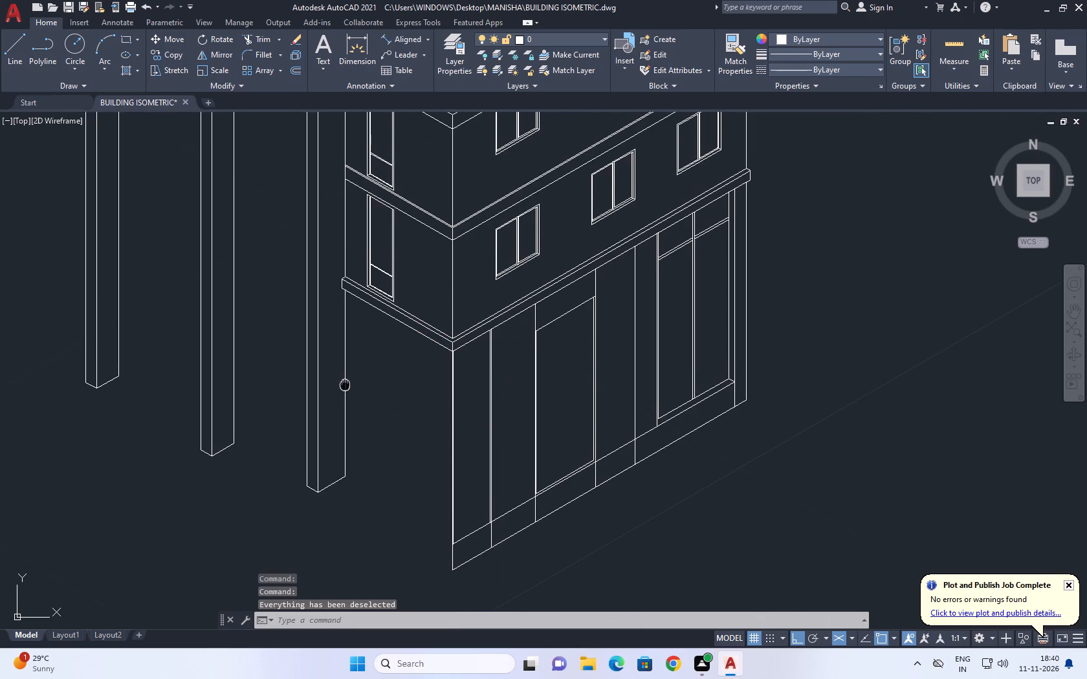
pyautogui.moveTo(345, 385); pyautogui.dragTo(356, 387, button='middle')
pyautogui.scroll(2, 470, 360)
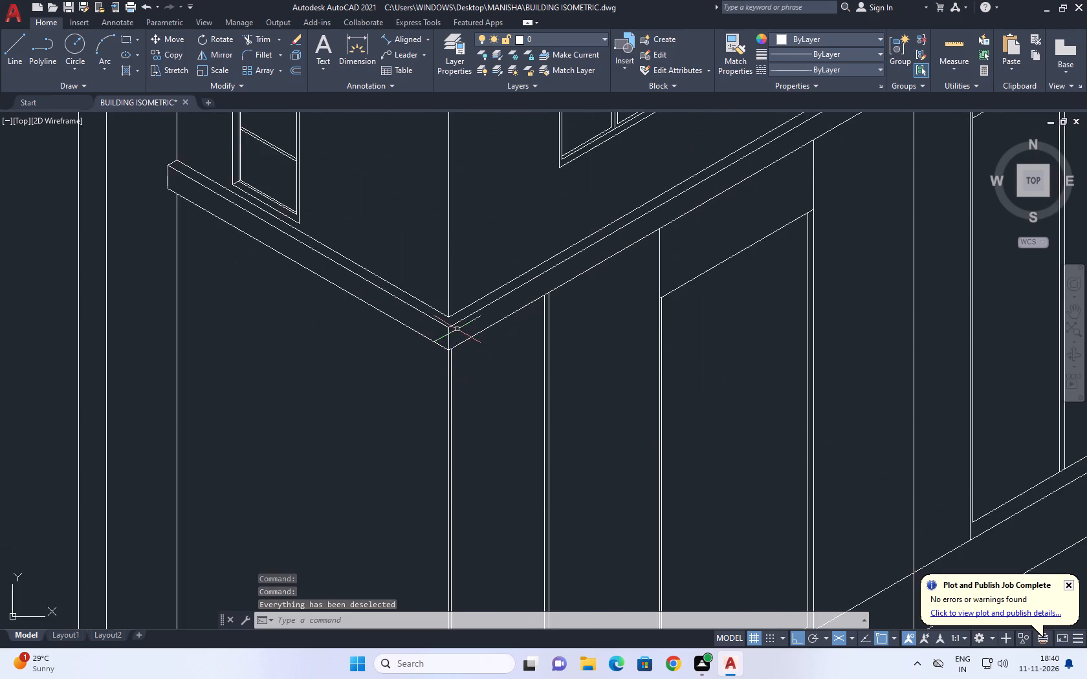
pyautogui.scroll(2, 456, 329)
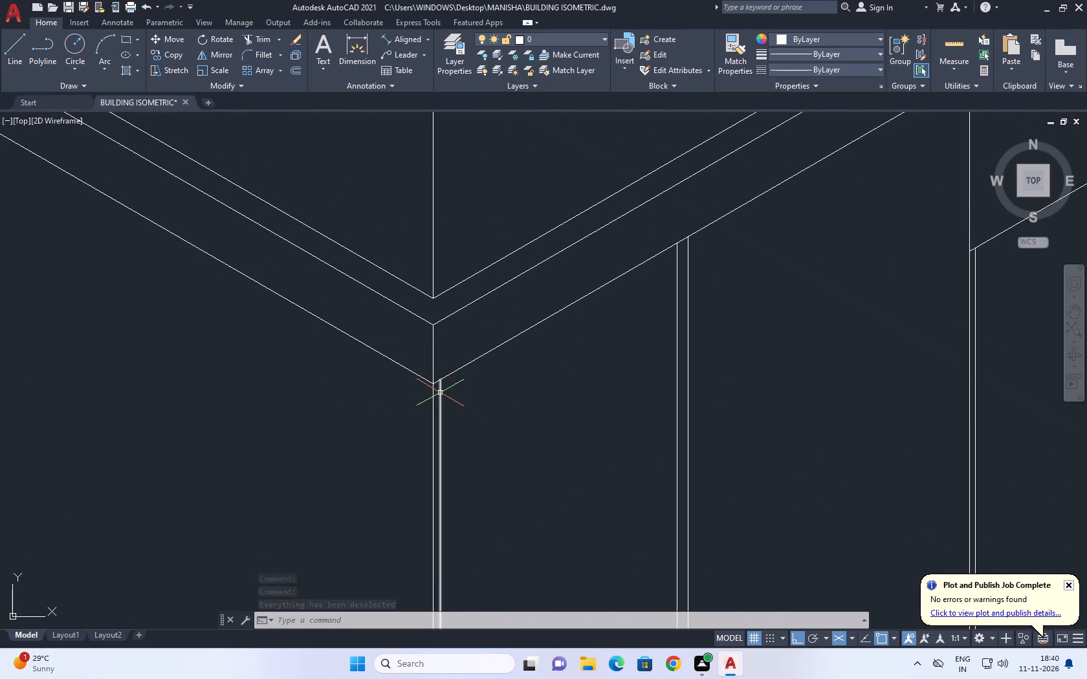
pyautogui.click(440, 393)
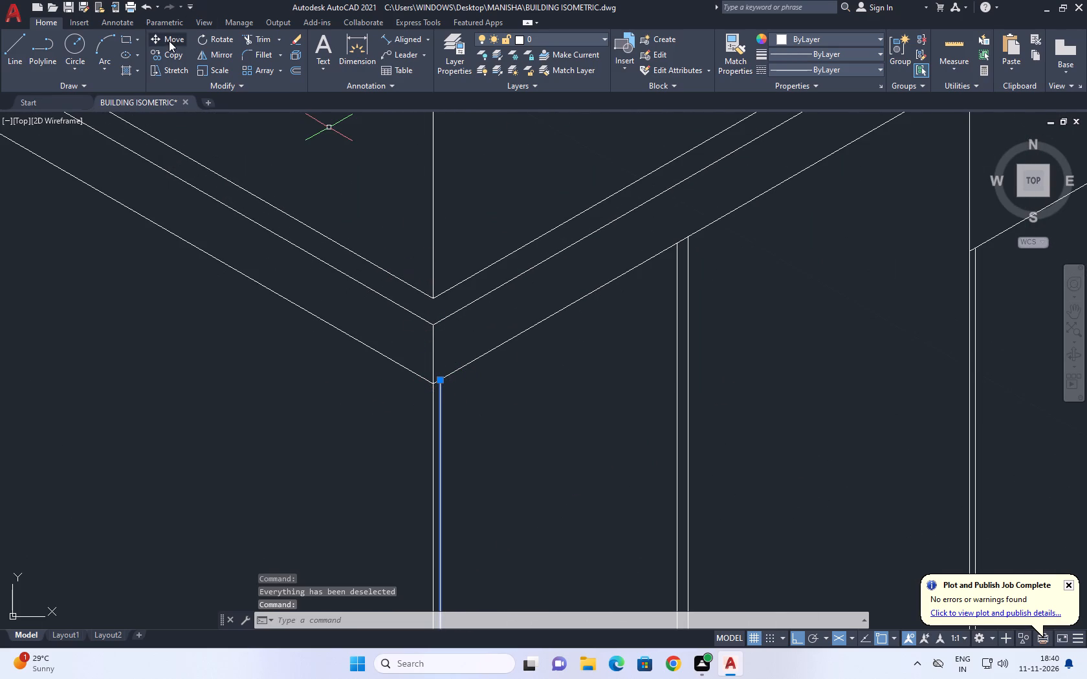
pyautogui.click(169, 41)
pyautogui.scroll(2, 454, 378)
pyautogui.click(426, 356)
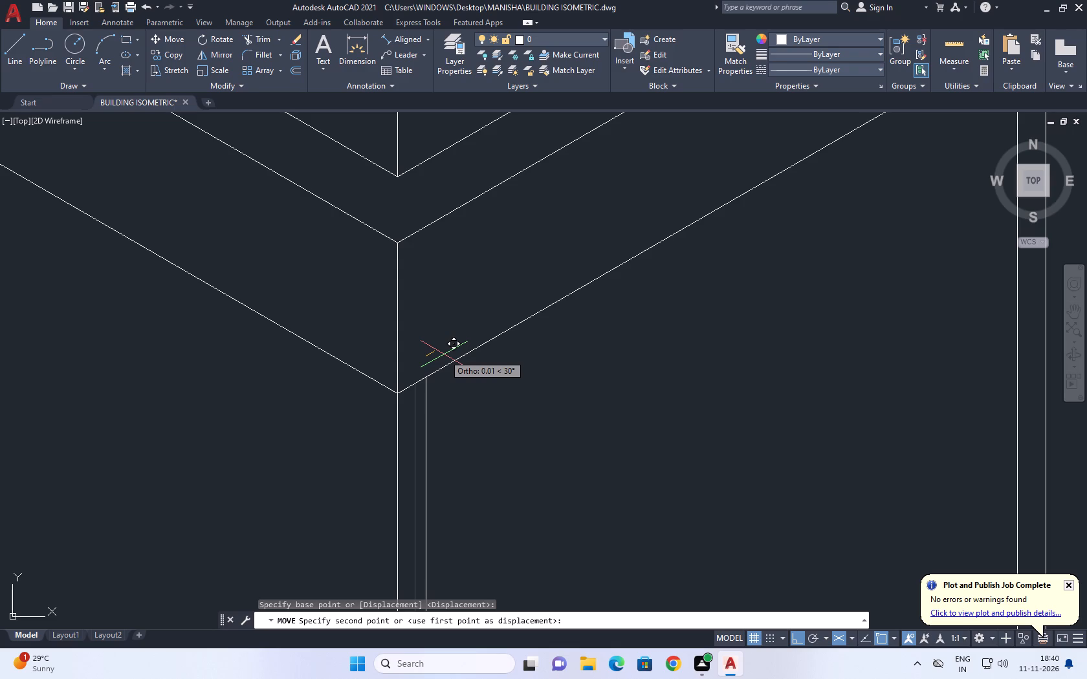
pyautogui.write('0.01')
pyautogui.press('Return')
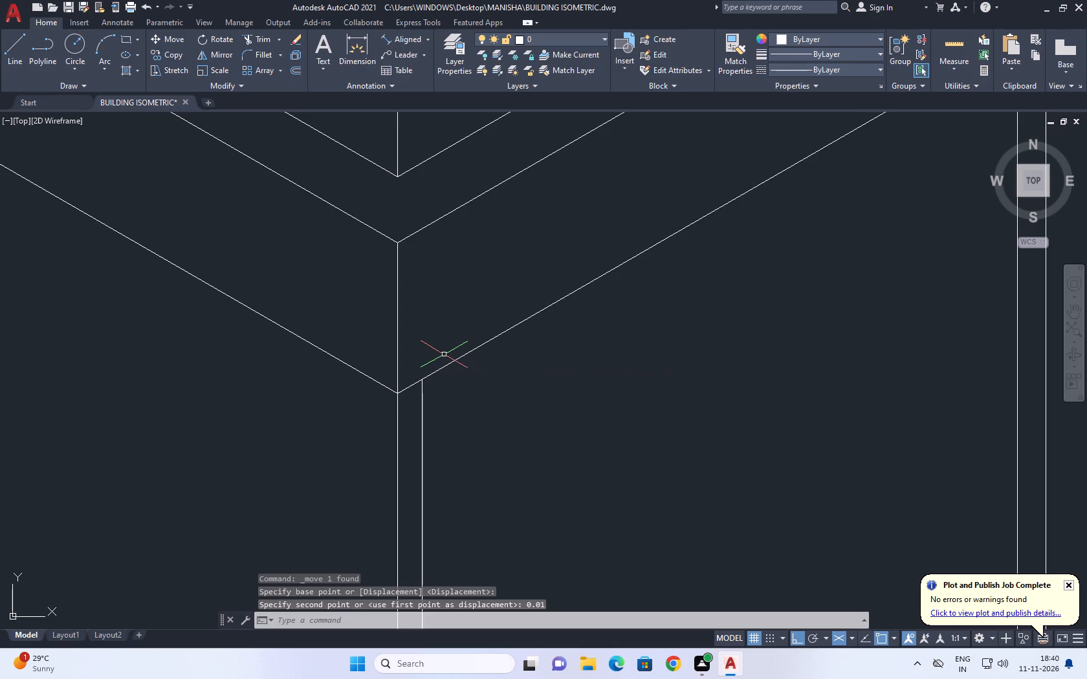
# Examine the ground-storey bays beside the front corner, checking the inset verticals at the ledge and at the base's top line.
pyautogui.scroll(-4, 581, 179)
pyautogui.moveTo(666, 306); pyautogui.dragTo(464, 271, button='middle')
pyautogui.scroll(1, 437, 250)
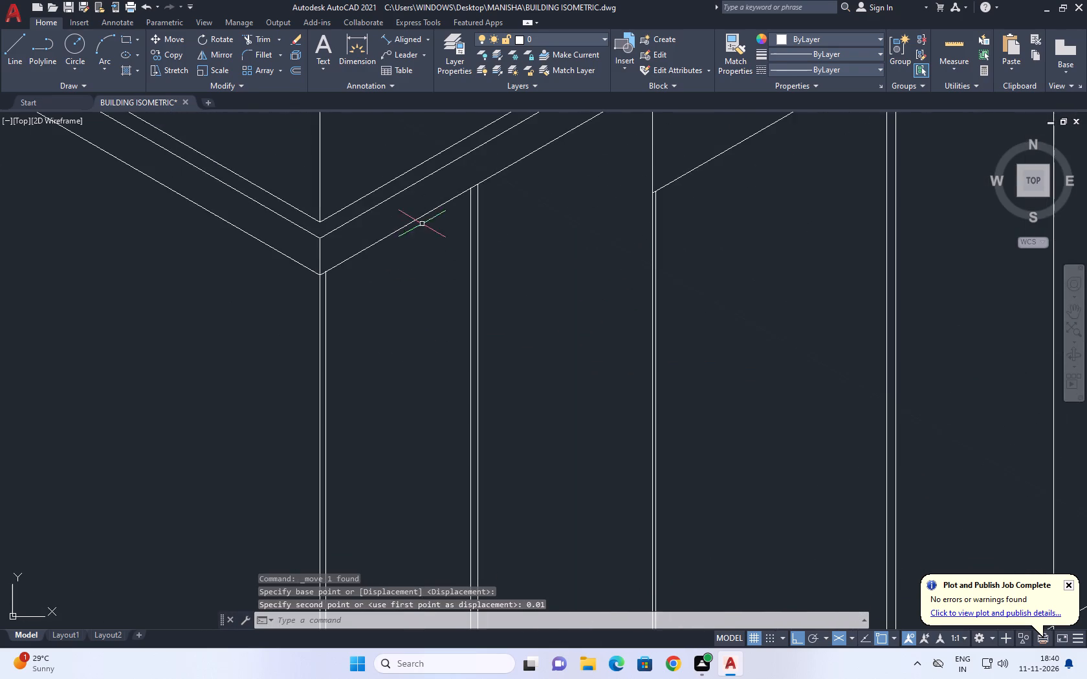
pyautogui.scroll(-3, 417, 269)
pyautogui.moveTo(477, 272); pyautogui.dragTo(477, 293, button='middle')
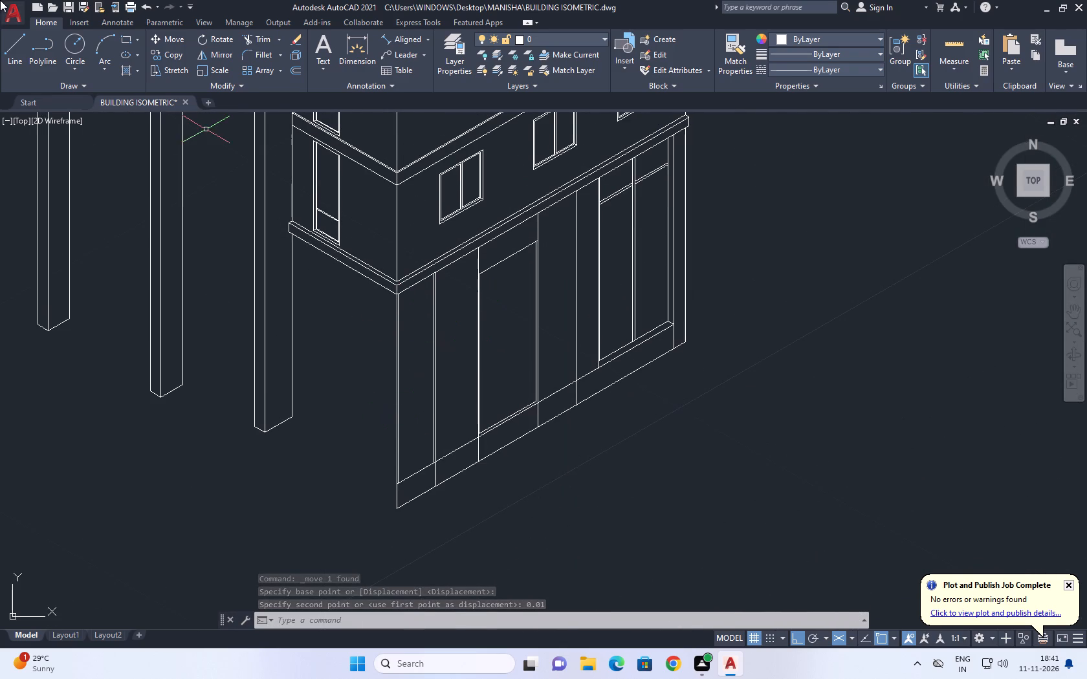
pyautogui.scroll(5, 386, 487)
pyautogui.scroll(1, 496, 481)
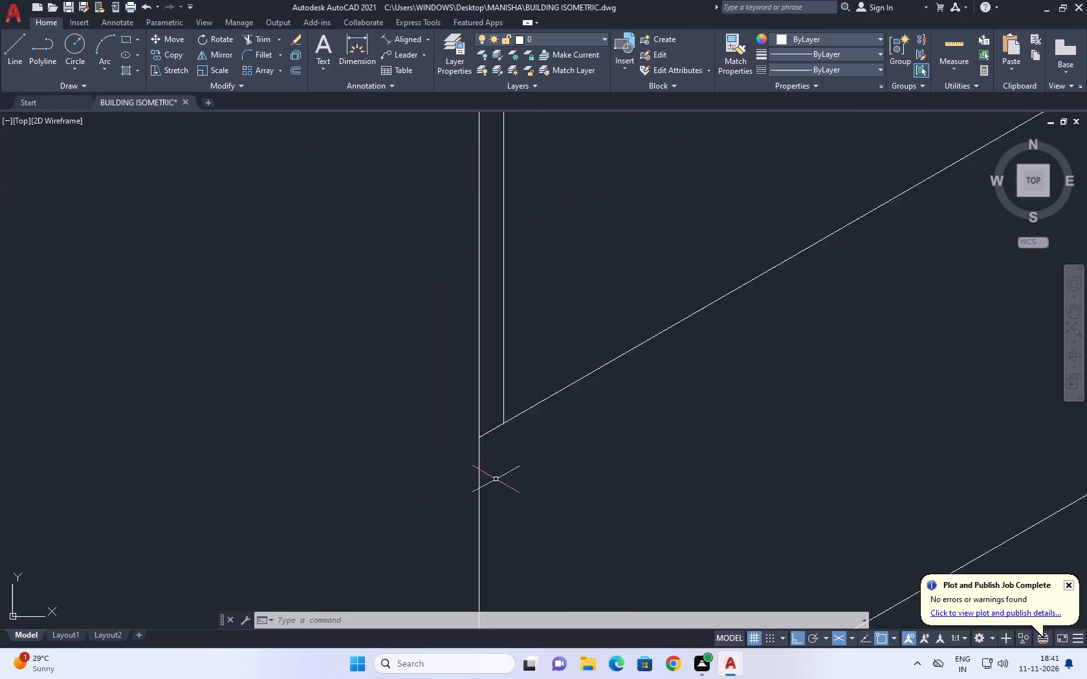
pyautogui.scroll(1, 496, 479)
pyautogui.moveTo(452, 398); pyautogui.dragTo(462, 420, button='middle')
pyautogui.scroll(2, 523, 431)
pyautogui.scroll(-3, 448, 367)
pyautogui.moveTo(478, 354); pyautogui.dragTo(481, 433, button='middle')
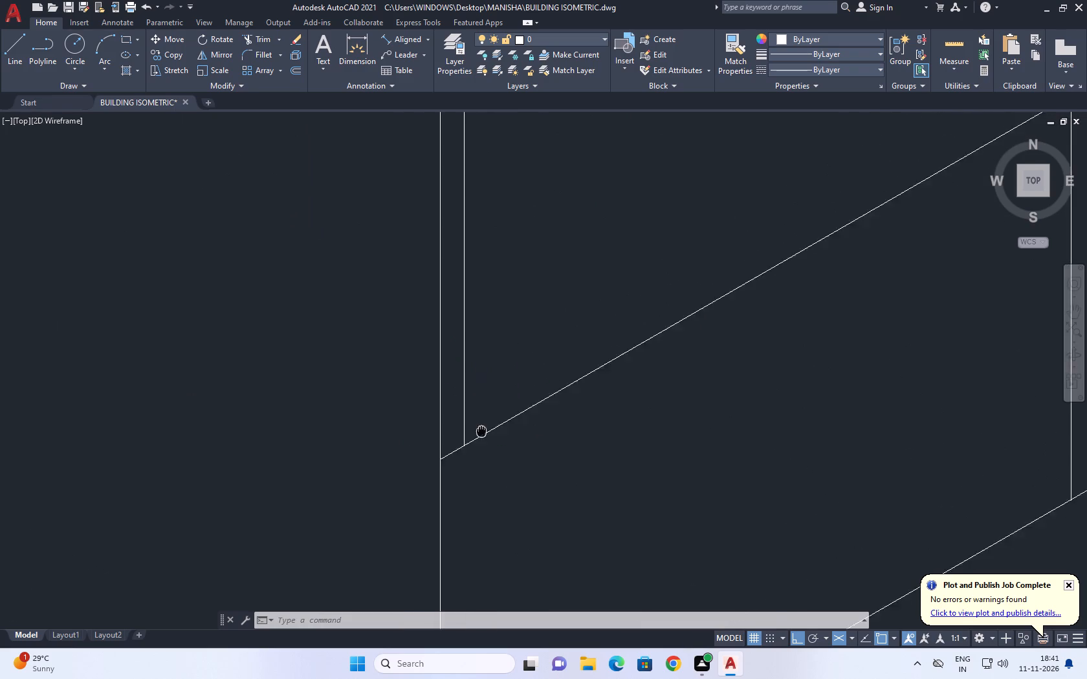
pyautogui.moveTo(481, 433); pyautogui.dragTo(481, 432, button='middle')
pyautogui.scroll(-3, 468, 440)
pyautogui.moveTo(507, 316); pyautogui.dragTo(485, 420, button='middle')
pyautogui.scroll(-3, 485, 428)
pyautogui.moveTo(542, 386); pyautogui.dragTo(536, 438, button='middle')
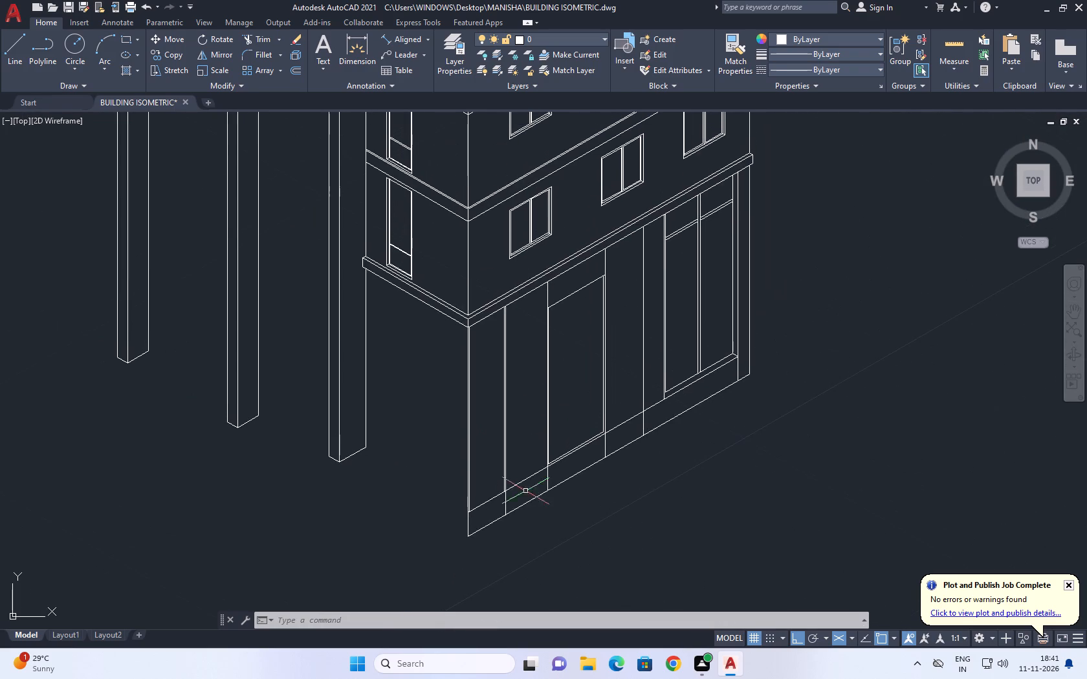
pyautogui.scroll(1, 542, 469)
pyautogui.moveTo(542, 469); pyautogui.dragTo(529, 464, button='middle')
pyautogui.scroll(2, 474, 497)
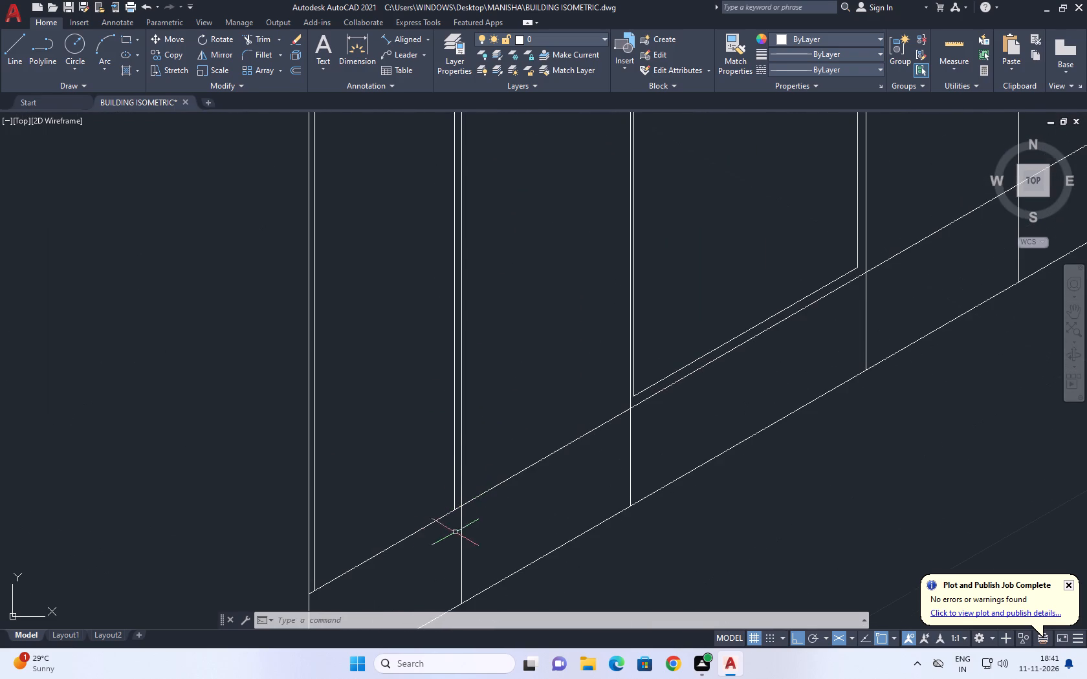
pyautogui.scroll(-2, 454, 418)
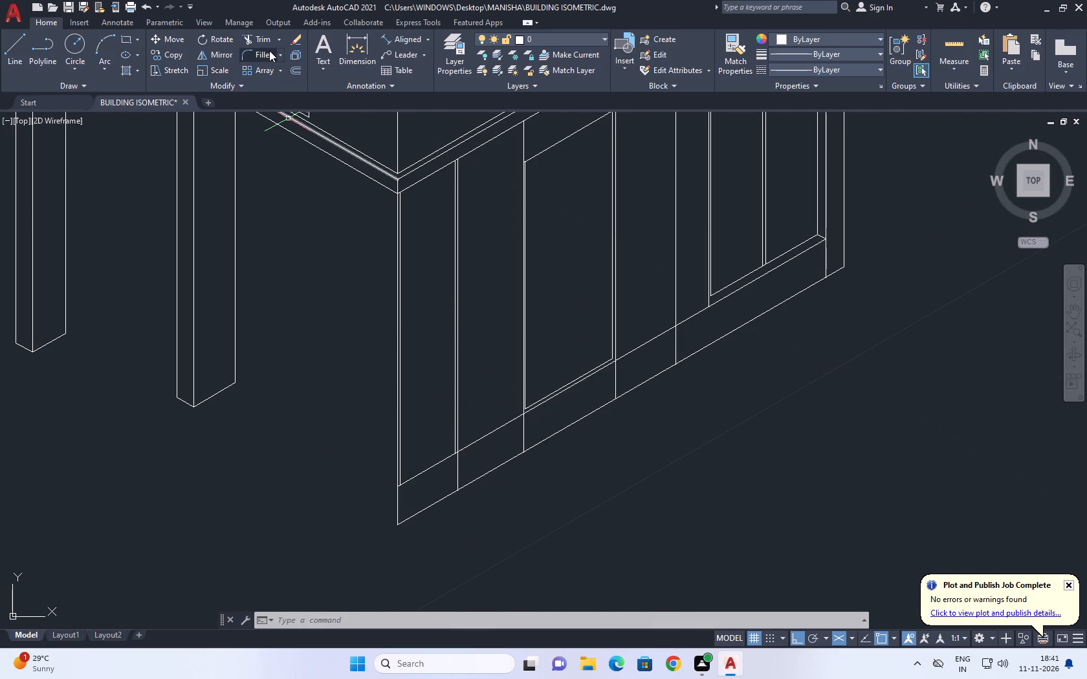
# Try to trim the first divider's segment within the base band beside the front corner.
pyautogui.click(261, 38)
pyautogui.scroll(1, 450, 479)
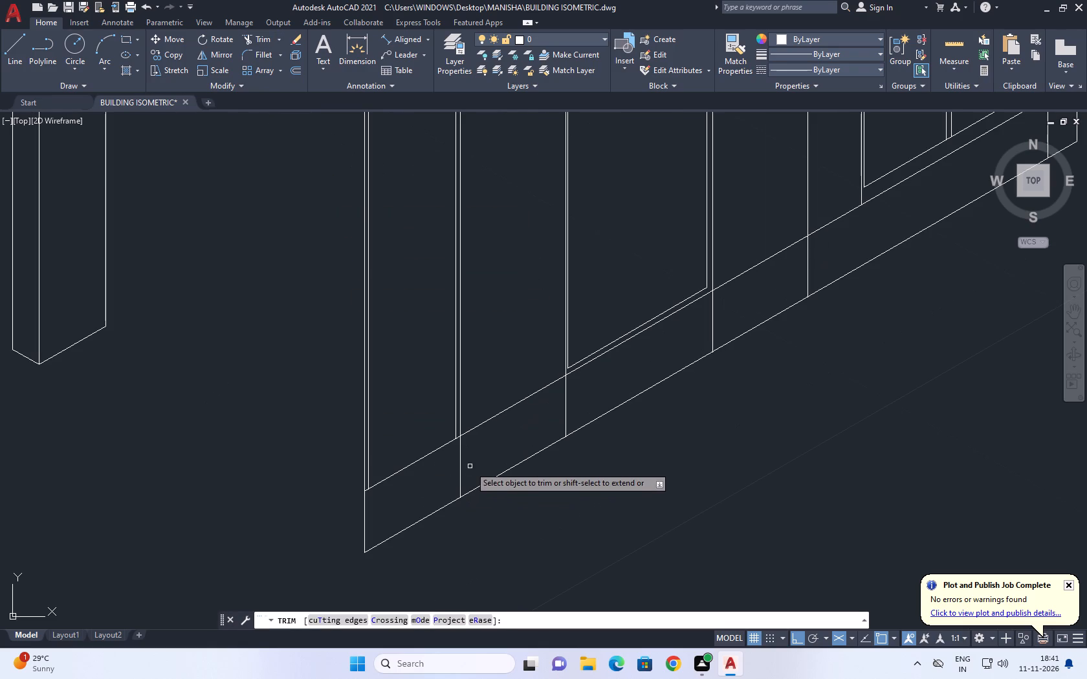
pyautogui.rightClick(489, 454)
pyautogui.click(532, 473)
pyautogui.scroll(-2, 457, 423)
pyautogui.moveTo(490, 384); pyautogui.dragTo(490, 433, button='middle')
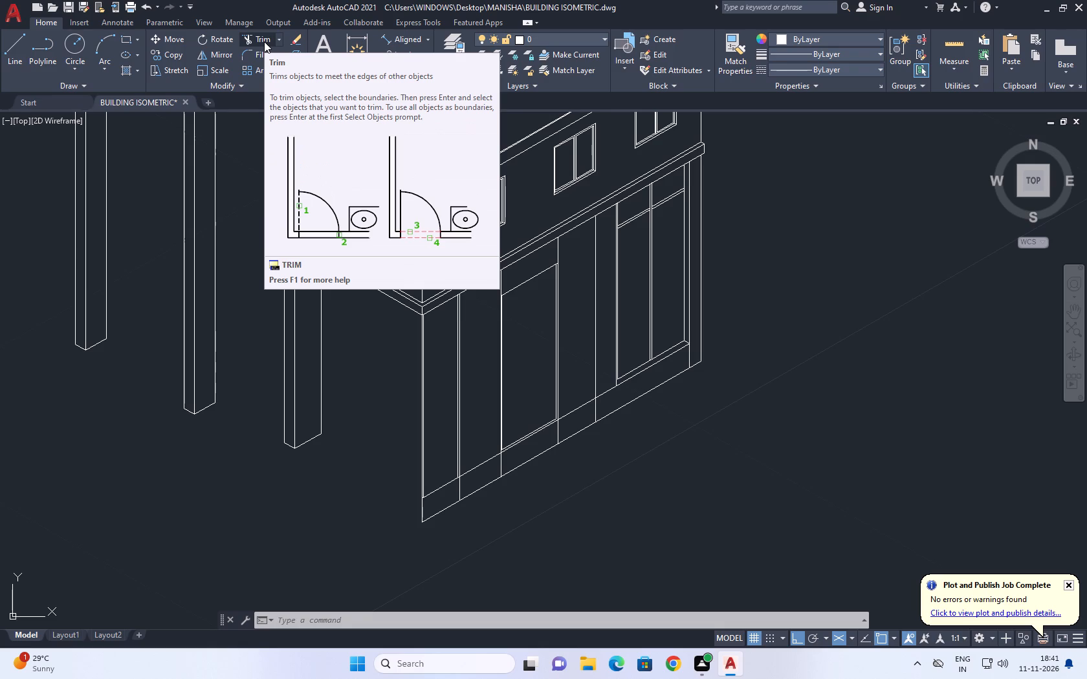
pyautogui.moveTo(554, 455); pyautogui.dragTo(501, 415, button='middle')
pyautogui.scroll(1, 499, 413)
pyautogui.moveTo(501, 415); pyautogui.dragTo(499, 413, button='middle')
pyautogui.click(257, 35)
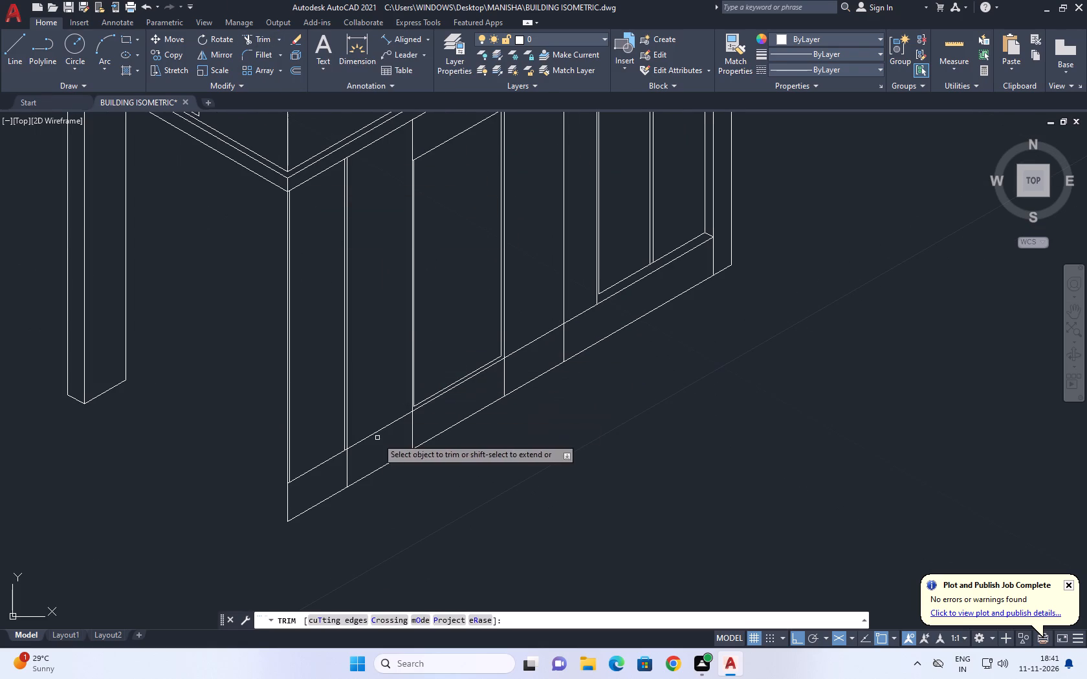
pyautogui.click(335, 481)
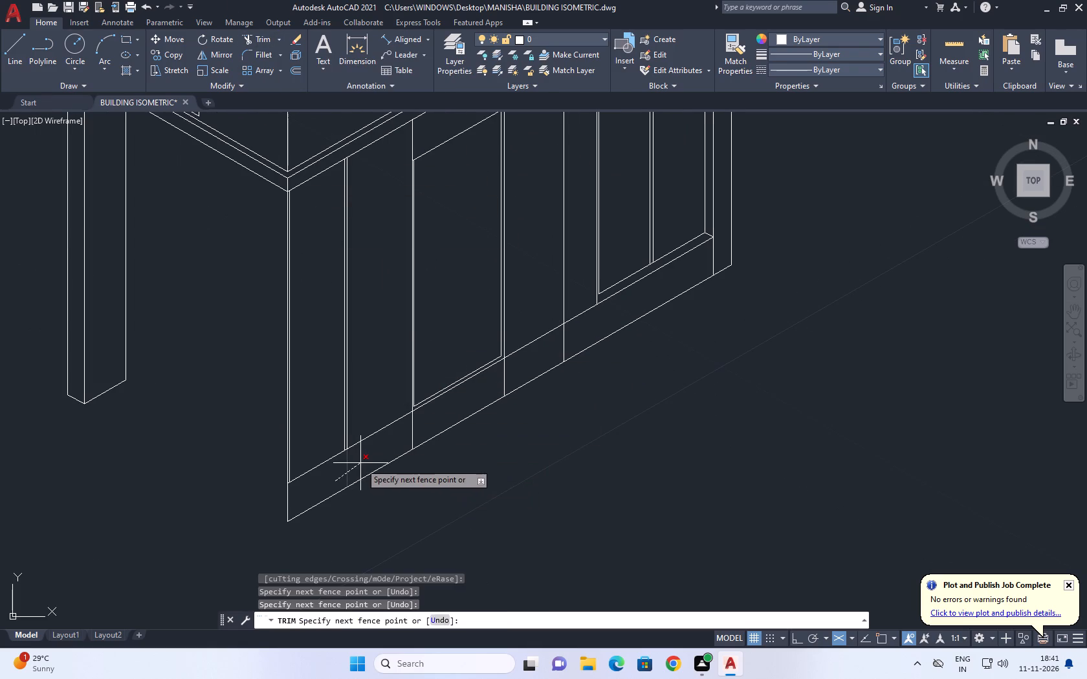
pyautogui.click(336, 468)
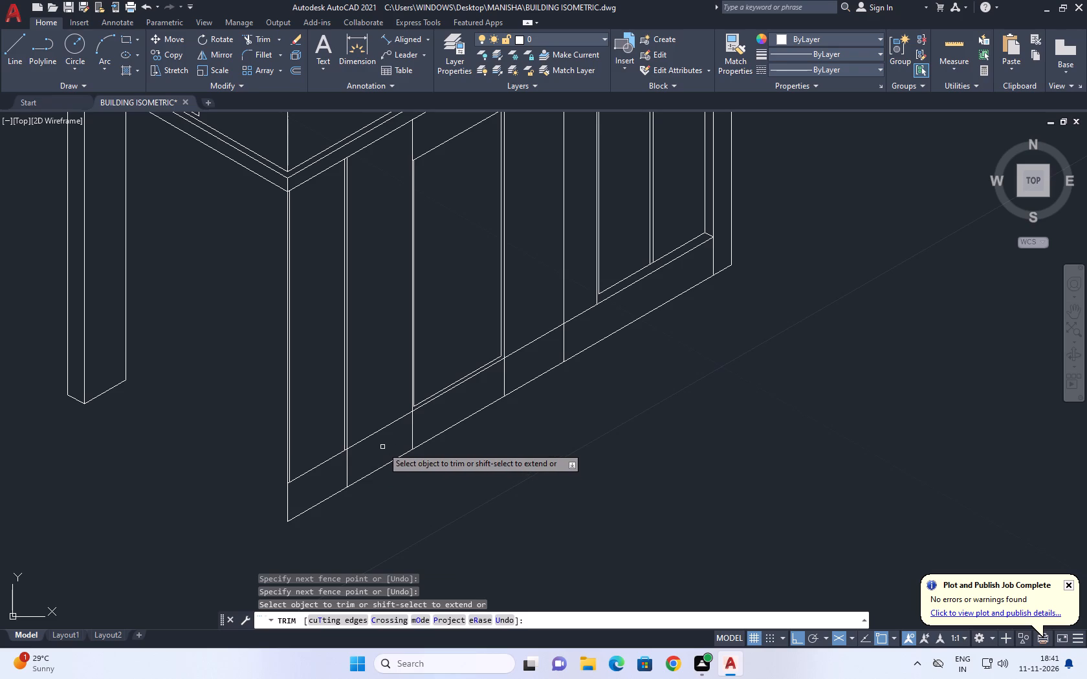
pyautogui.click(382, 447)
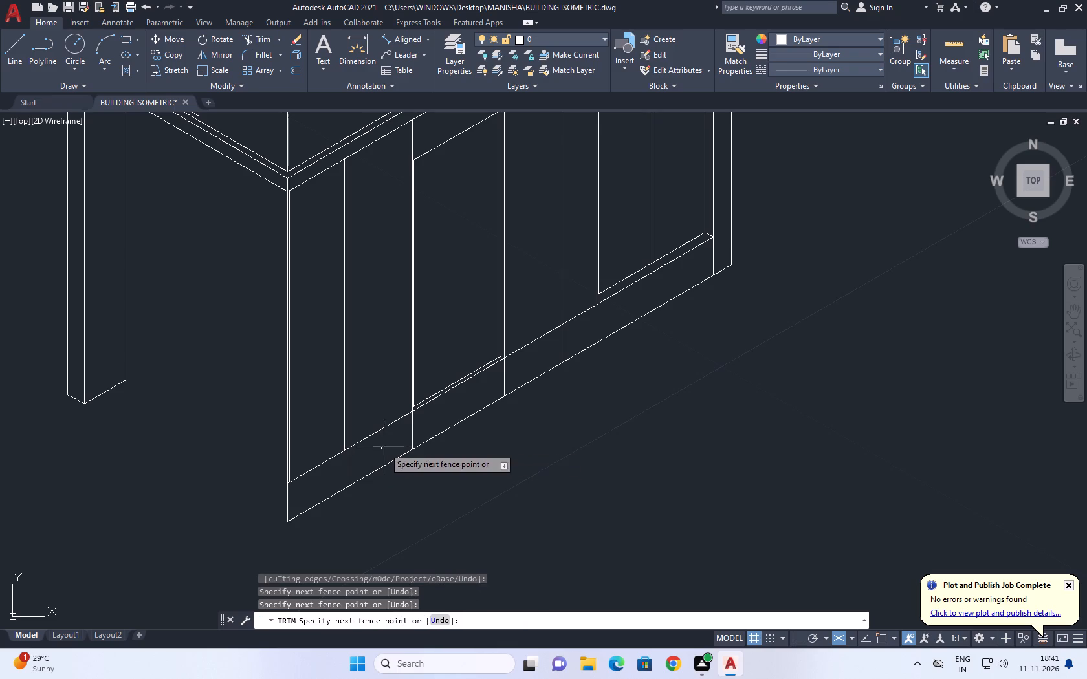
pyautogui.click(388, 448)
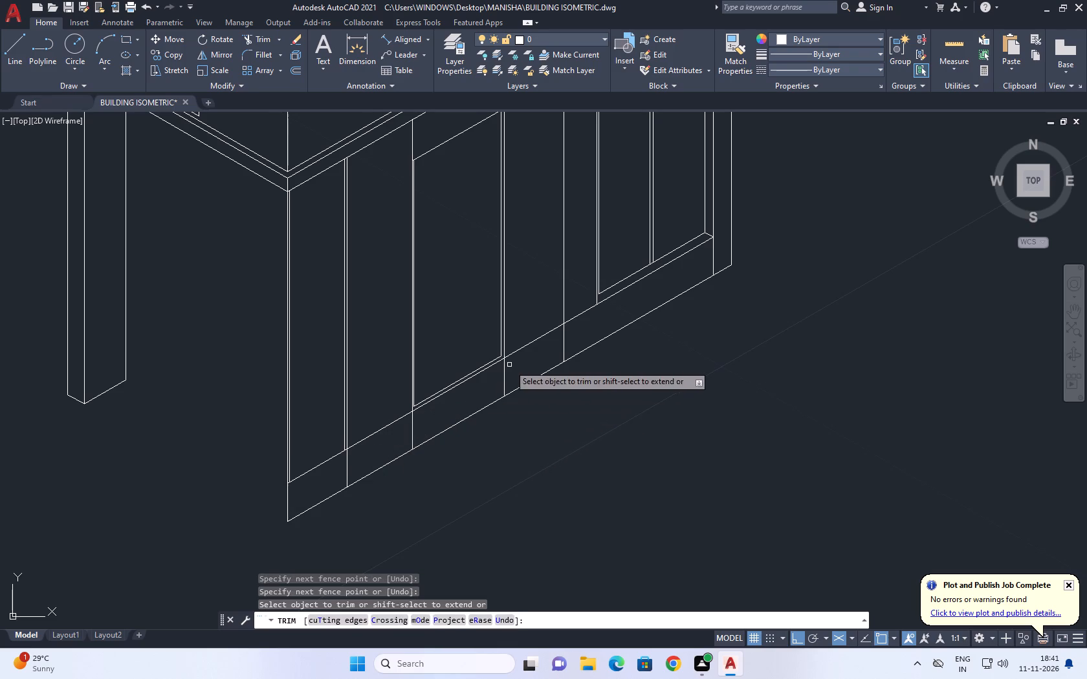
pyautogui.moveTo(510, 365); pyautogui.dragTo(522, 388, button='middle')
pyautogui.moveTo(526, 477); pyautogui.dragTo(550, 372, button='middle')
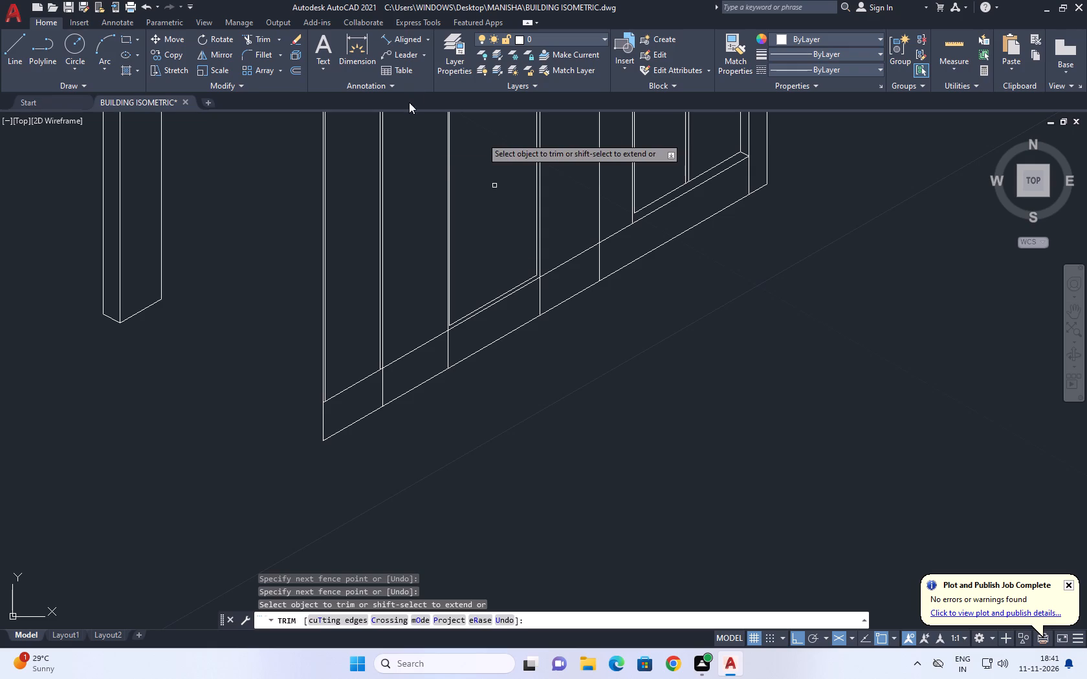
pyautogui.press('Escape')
# Extend the framed bay's lower inset line past the dividers to the inset vertical beside the front corner edge.
pyautogui.scroll(3, 393, 405)
pyautogui.moveTo(378, 310); pyautogui.dragTo(424, 405, button='middle')
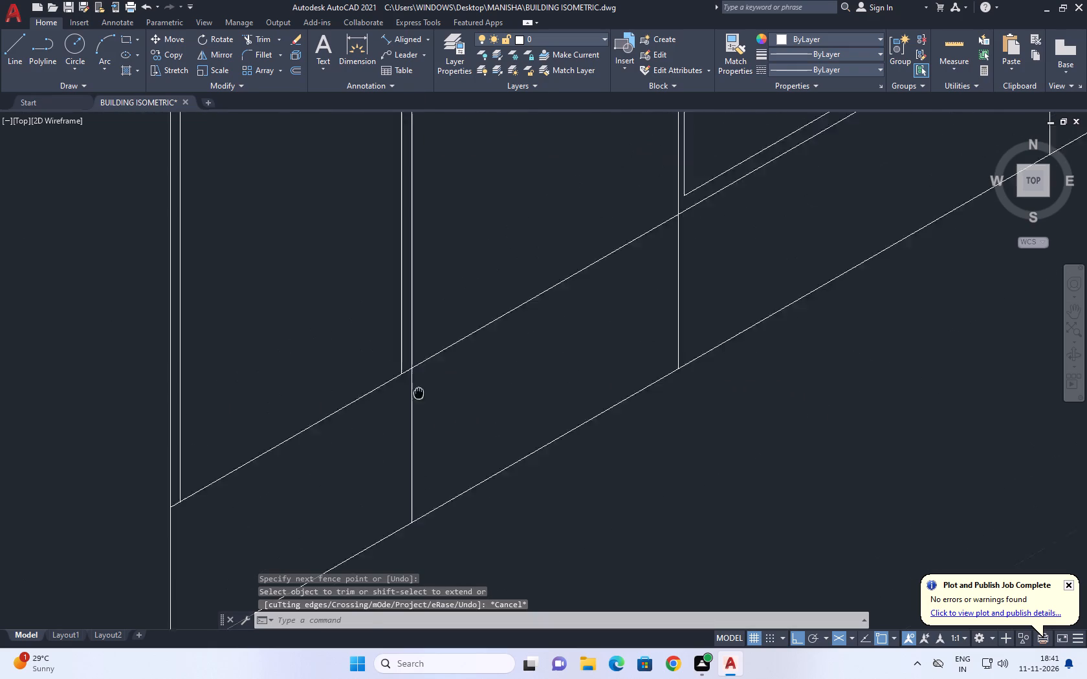
pyautogui.moveTo(424, 405); pyautogui.dragTo(453, 443, button='middle')
pyautogui.scroll(-3, 493, 433)
pyautogui.moveTo(509, 439); pyautogui.dragTo(518, 475, button='middle')
pyautogui.scroll(1, 518, 475)
pyautogui.press('e')
pyautogui.press('x')
pyautogui.press('space')
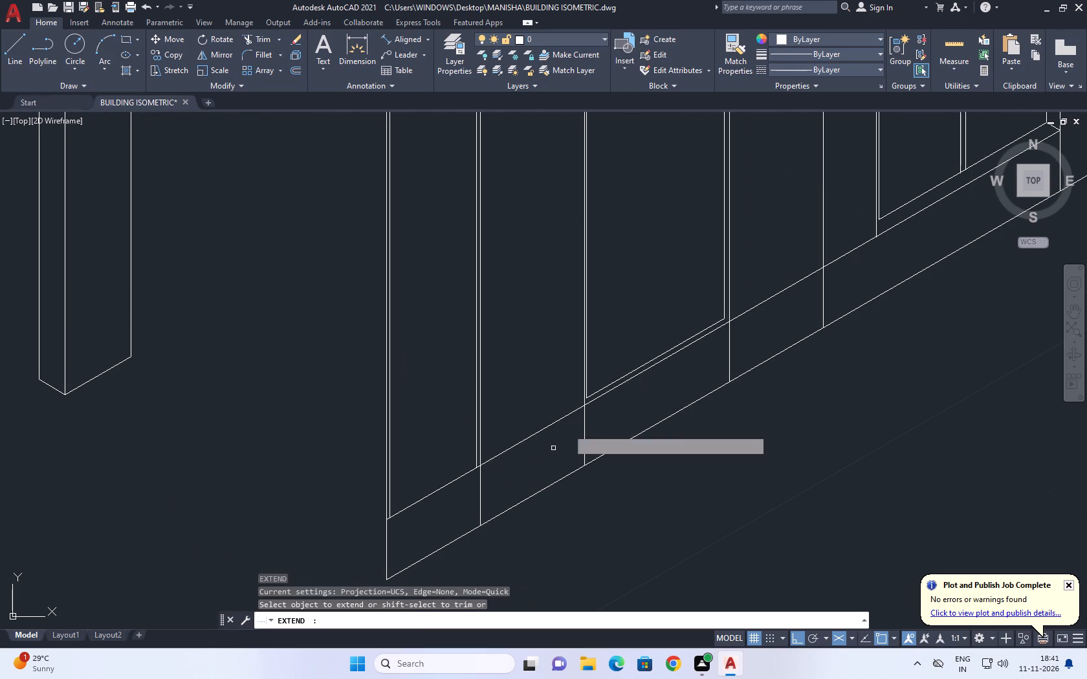
pyautogui.click(606, 391)
pyautogui.click(597, 391)
pyautogui.click(591, 395)
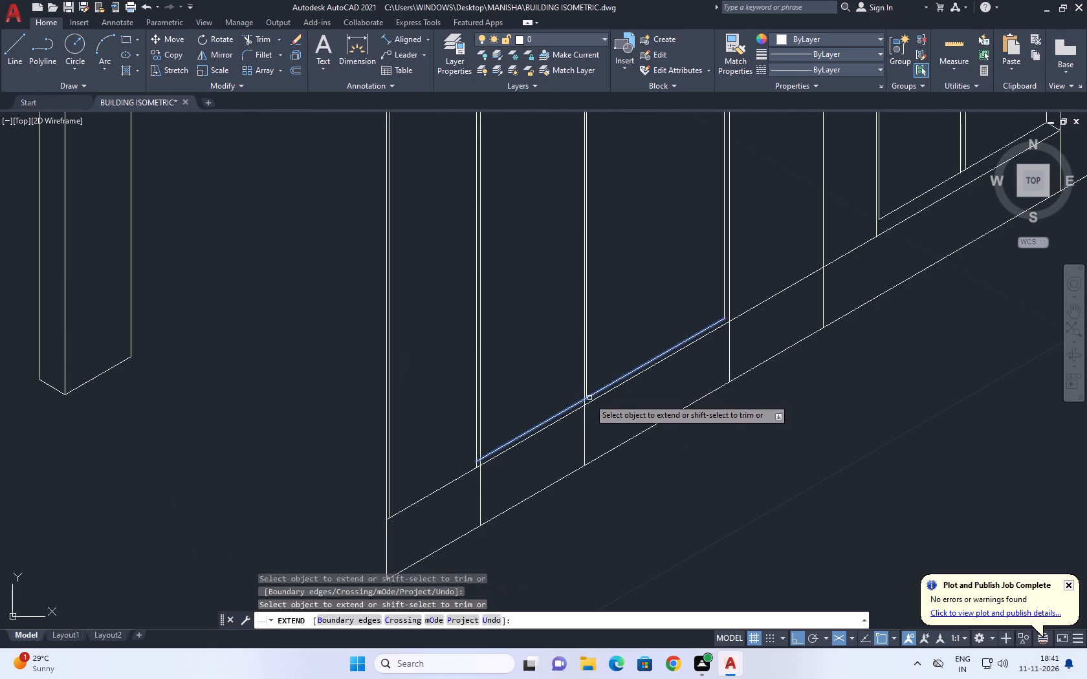
pyautogui.click(531, 432)
pyautogui.press('Escape')
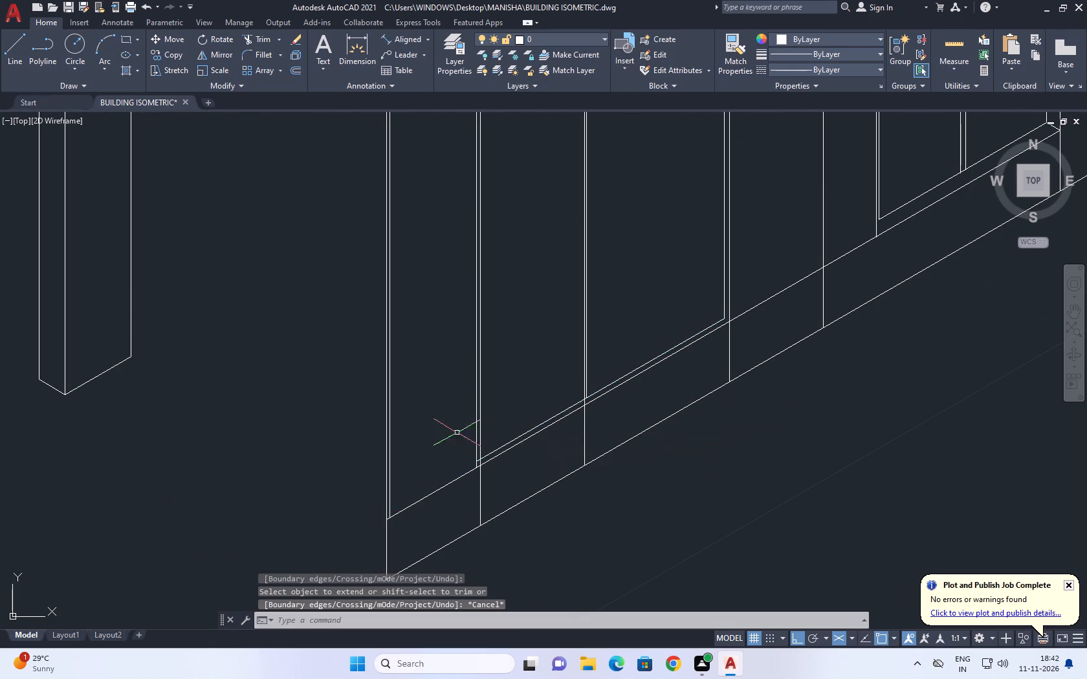
pyautogui.middleClick(454, 461)
pyautogui.press('space')
pyautogui.scroll(1, 490, 452)
pyautogui.click(490, 456)
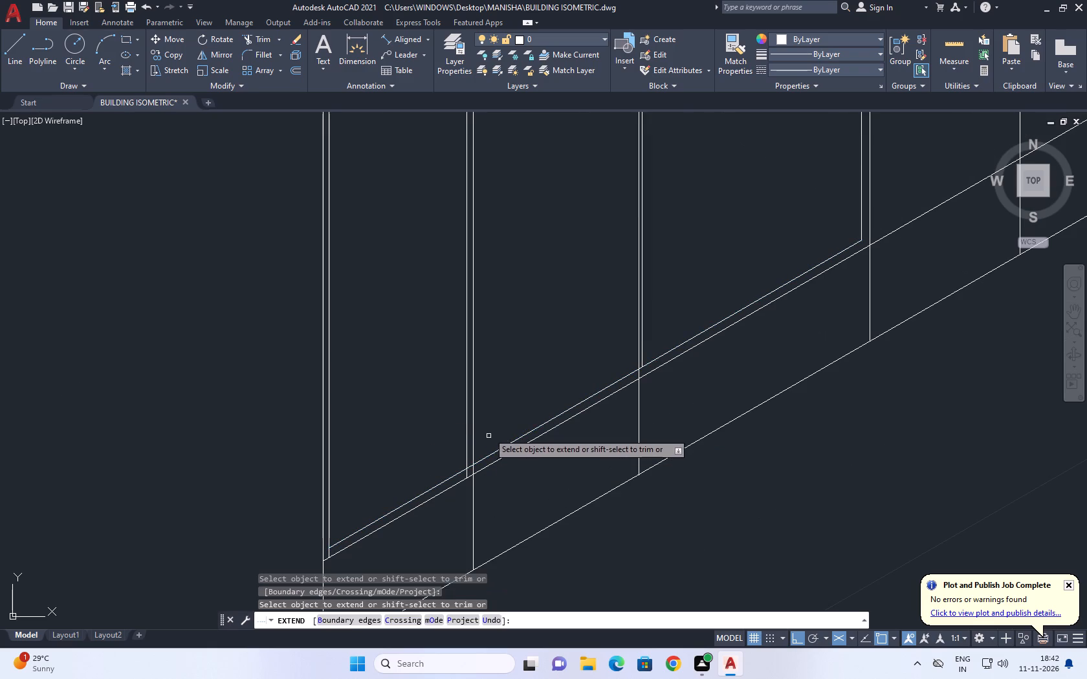
pyautogui.press('Escape')
# Trim the front corner's inset vertical below the extended lower inset line.
pyautogui.moveTo(516, 474); pyautogui.dragTo(496, 458, button='middle')
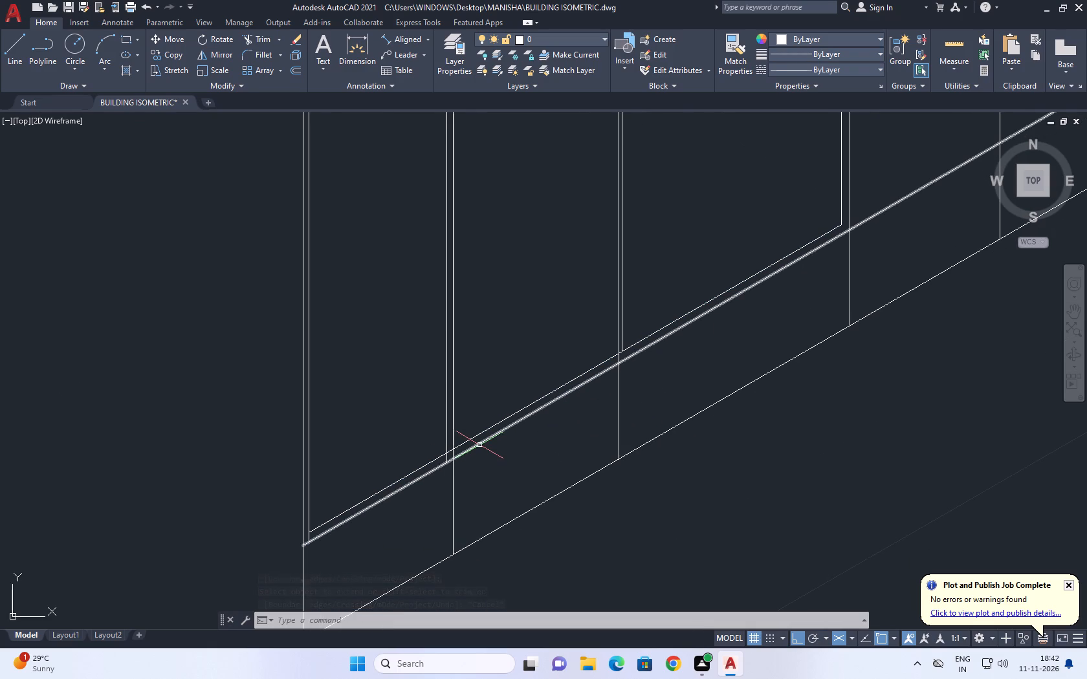
pyautogui.moveTo(388, 491); pyautogui.dragTo(436, 471, button='middle')
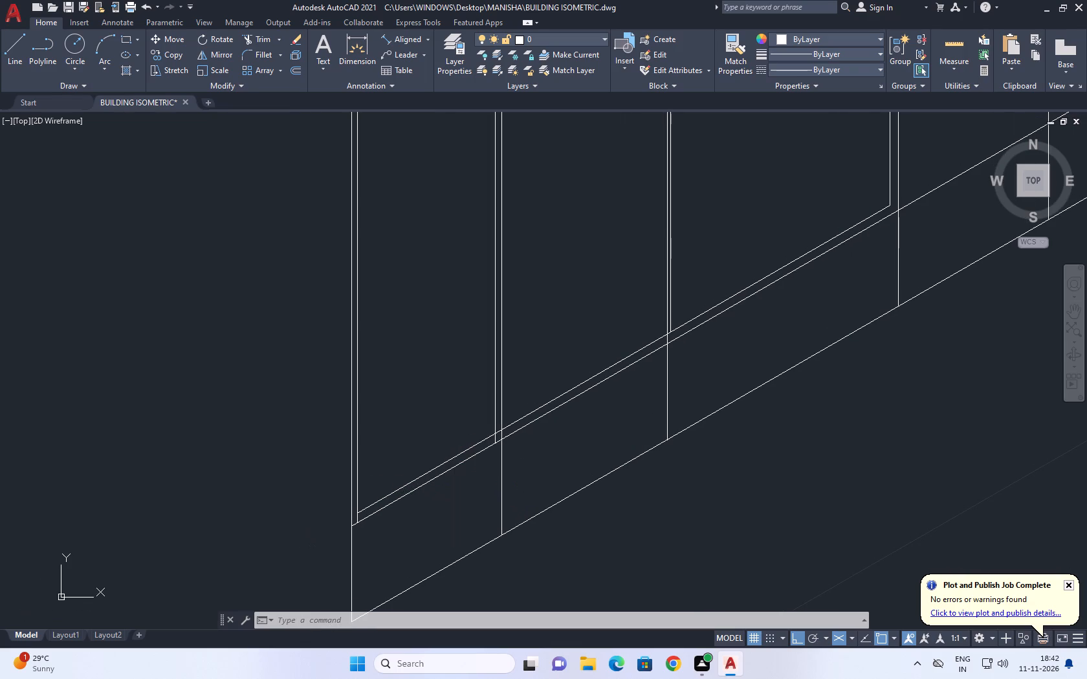
pyautogui.write('TR')
pyautogui.press('space')
pyautogui.scroll(2, 347, 524)
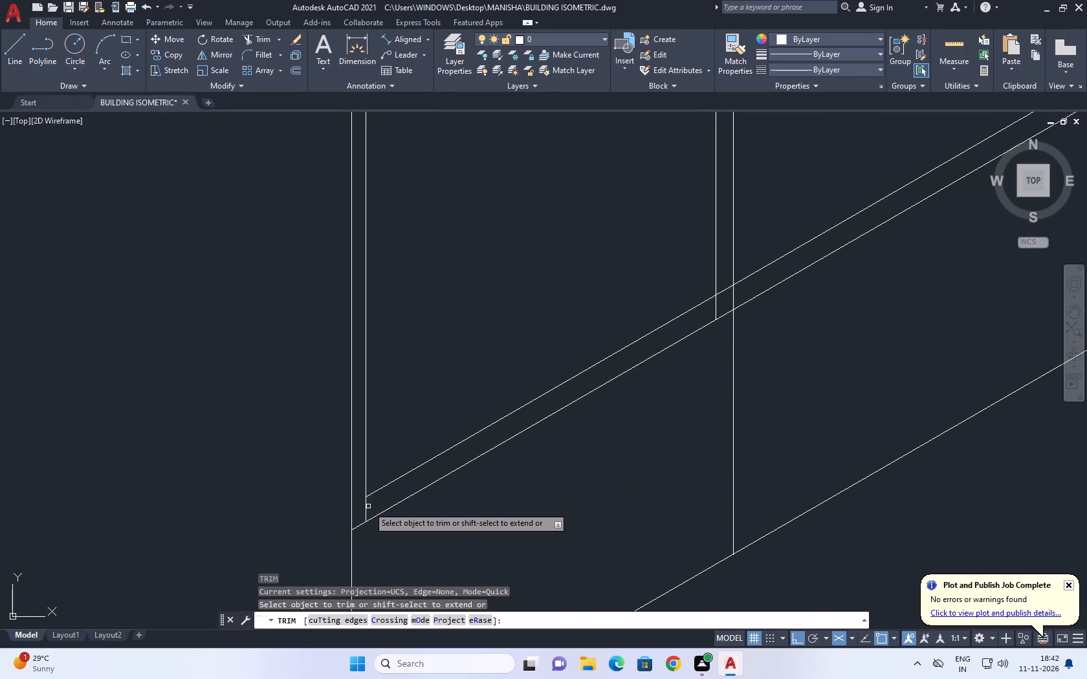
pyautogui.click(366, 506)
pyautogui.scroll(-2, 450, 509)
pyautogui.moveTo(532, 495); pyautogui.dragTo(512, 494, button='middle')
pyautogui.press('space')
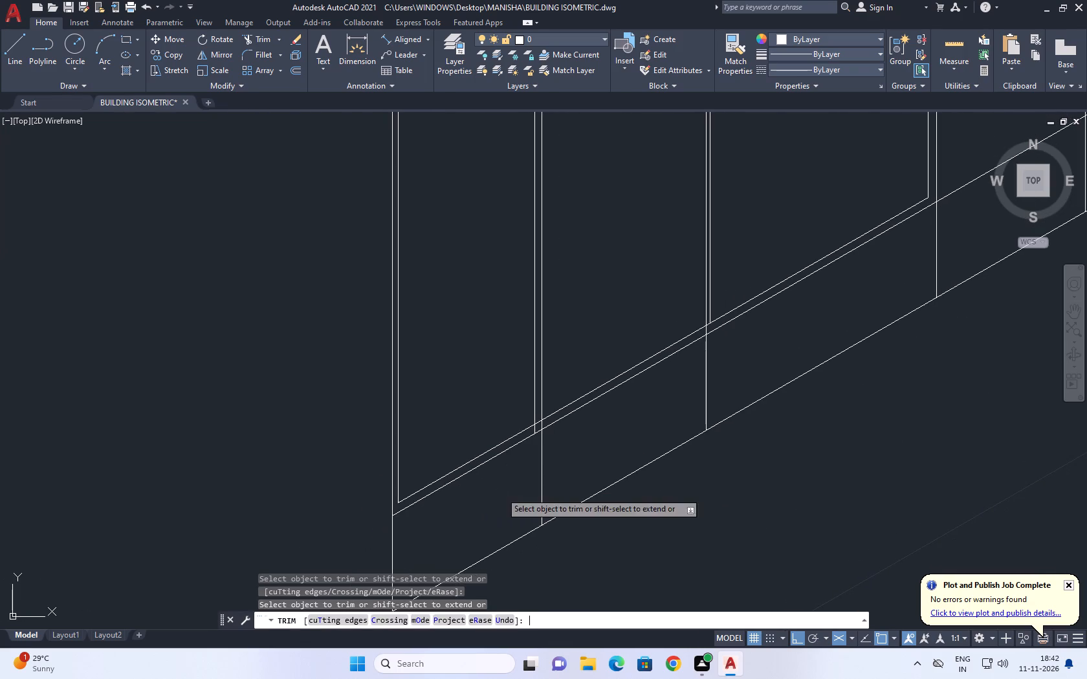
# Trim the inset vertical beside the first divider below the extended lower inset line.
pyautogui.scroll(-1, 501, 495)
pyautogui.moveTo(544, 462); pyautogui.dragTo(467, 482, button='middle')
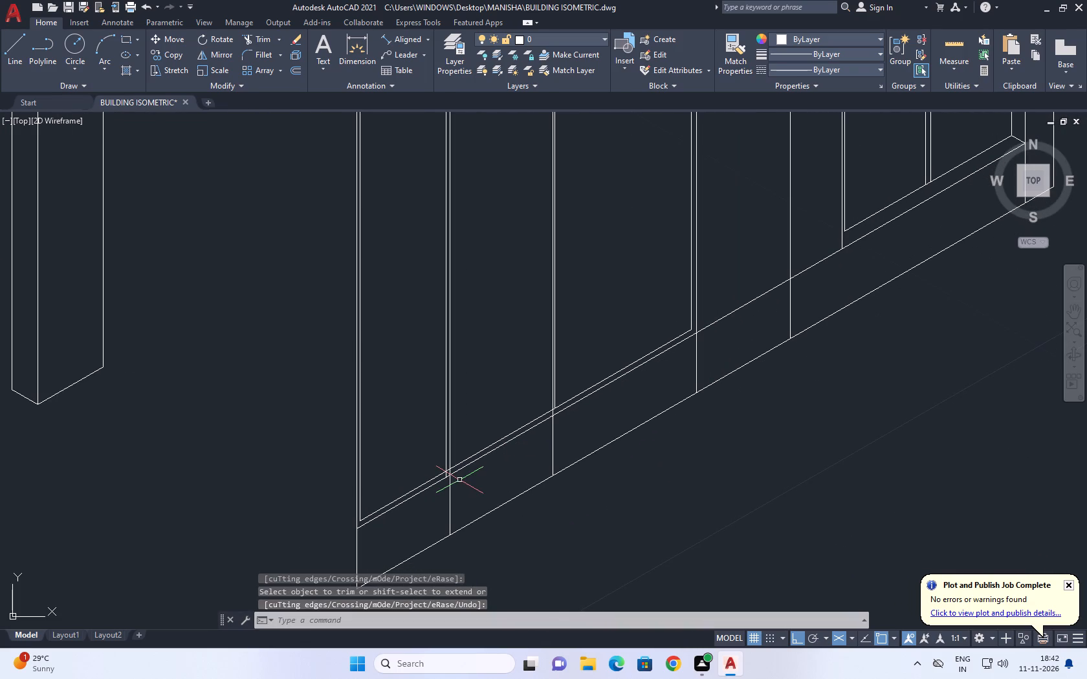
pyautogui.write('TR')
pyautogui.press('space')
pyautogui.scroll(5, 439, 477)
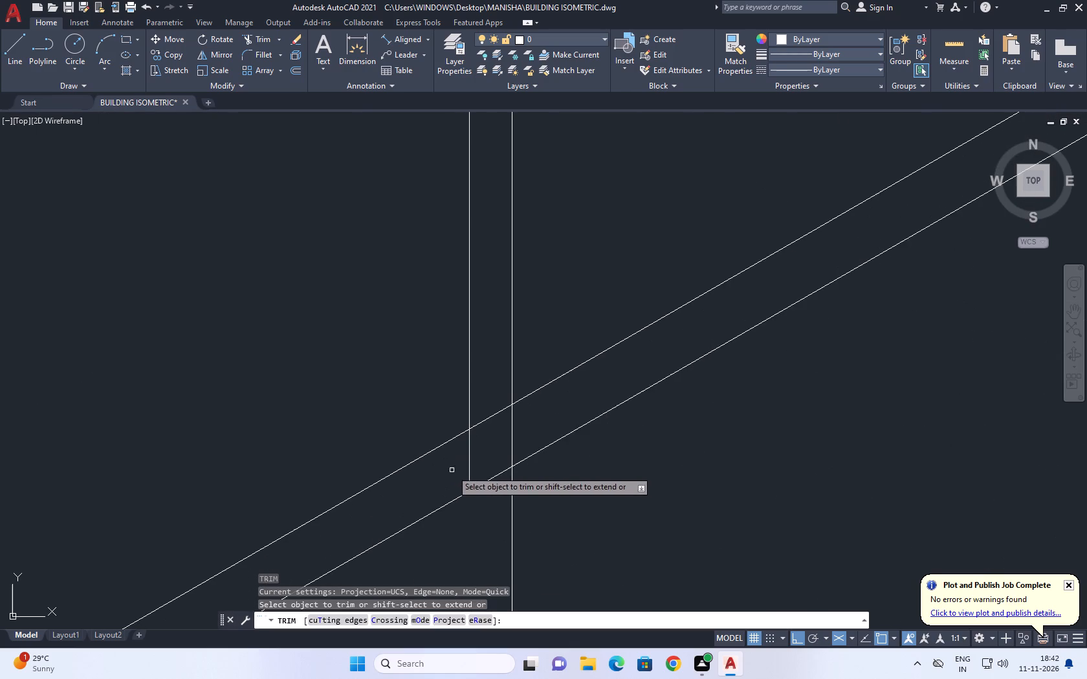
pyautogui.click(463, 464)
pyautogui.click(475, 455)
pyautogui.scroll(-2, 474, 462)
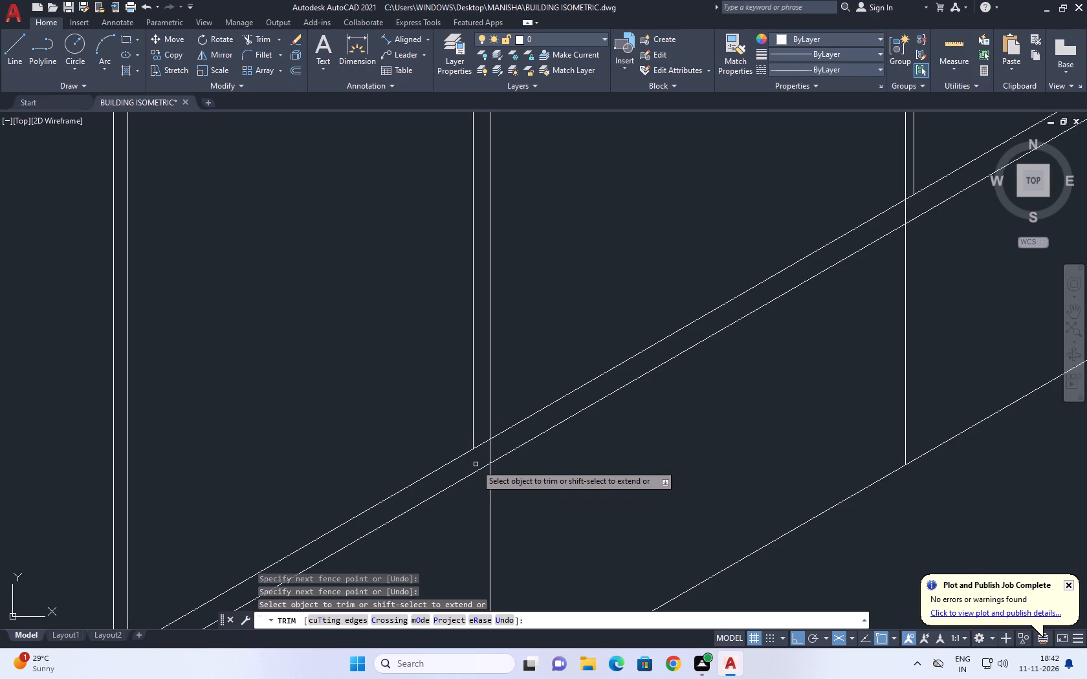
pyautogui.scroll(-3, 518, 436)
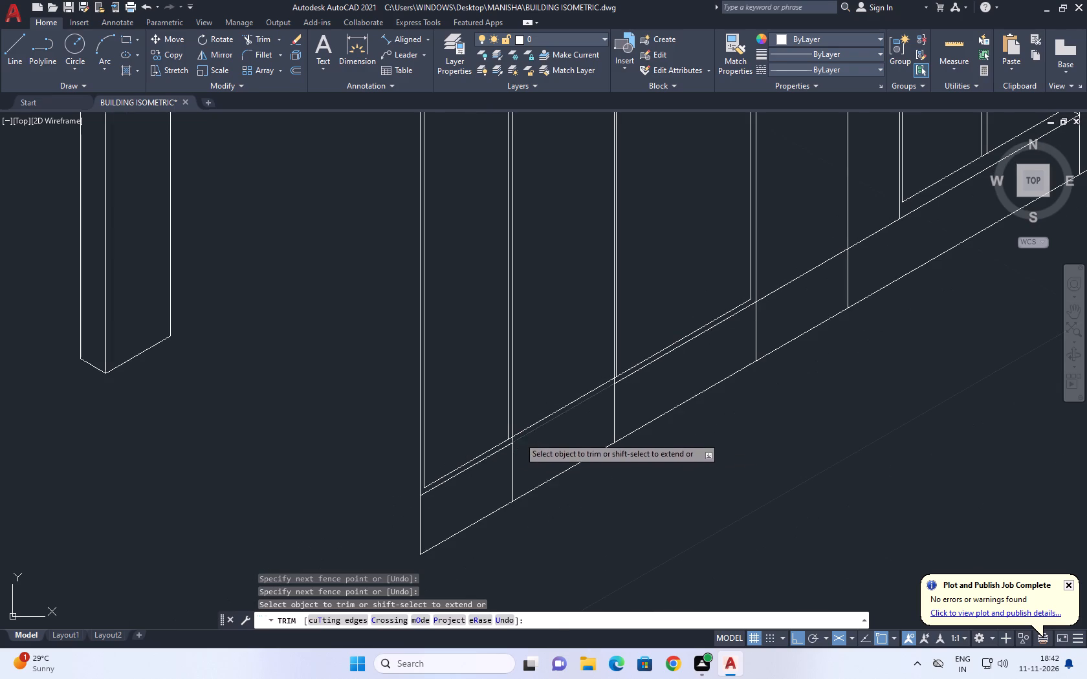
pyautogui.press('Escape')
# Examine the junction of the first divider, its inset vertical and the extended lower inset line.
pyautogui.scroll(4, 505, 461)
pyautogui.moveTo(532, 408); pyautogui.dragTo(520, 428, button='middle')
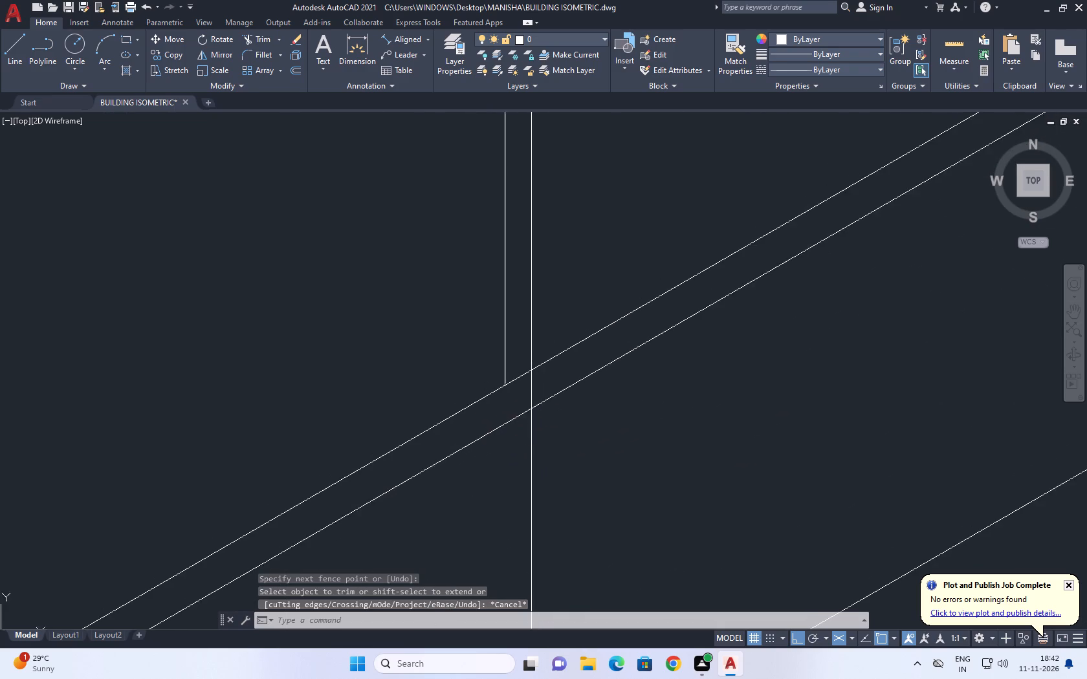
pyautogui.scroll(3, 514, 402)
pyautogui.moveTo(503, 310); pyautogui.dragTo(508, 404, button='middle')
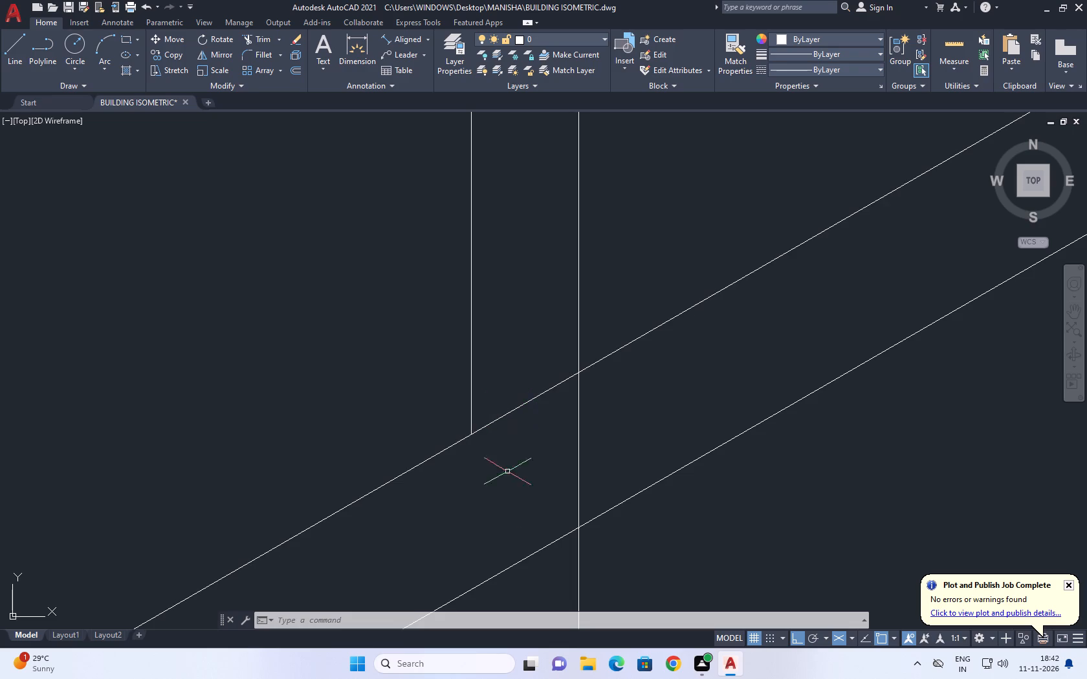
pyautogui.scroll(-4, 595, 405)
pyautogui.scroll(-2, 554, 492)
pyautogui.scroll(-3, 628, 463)
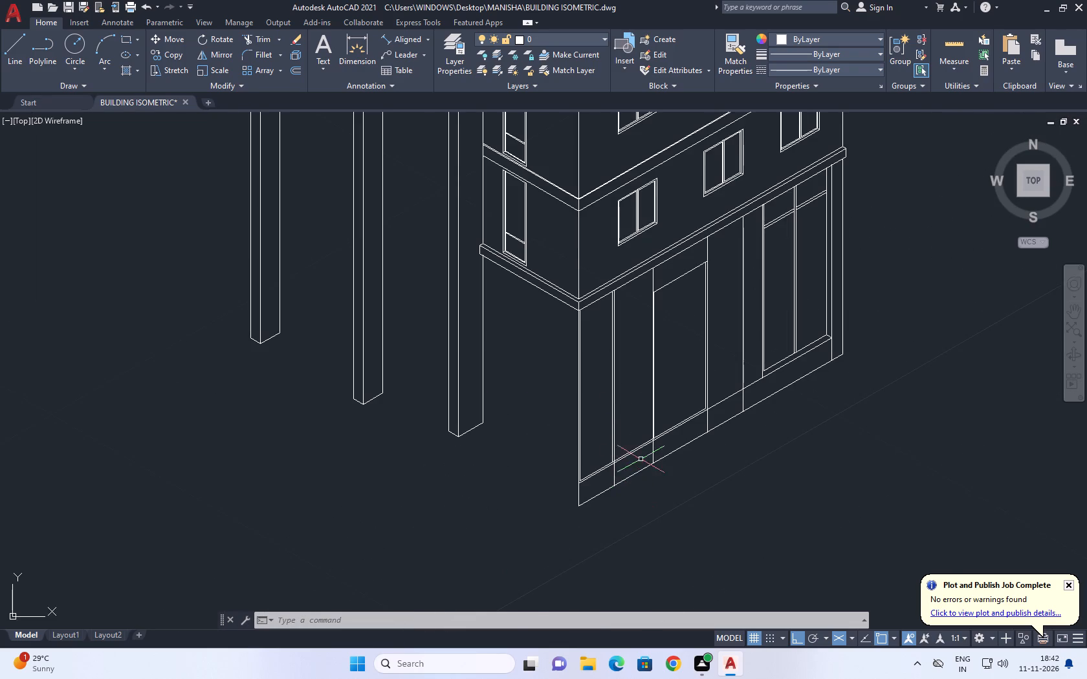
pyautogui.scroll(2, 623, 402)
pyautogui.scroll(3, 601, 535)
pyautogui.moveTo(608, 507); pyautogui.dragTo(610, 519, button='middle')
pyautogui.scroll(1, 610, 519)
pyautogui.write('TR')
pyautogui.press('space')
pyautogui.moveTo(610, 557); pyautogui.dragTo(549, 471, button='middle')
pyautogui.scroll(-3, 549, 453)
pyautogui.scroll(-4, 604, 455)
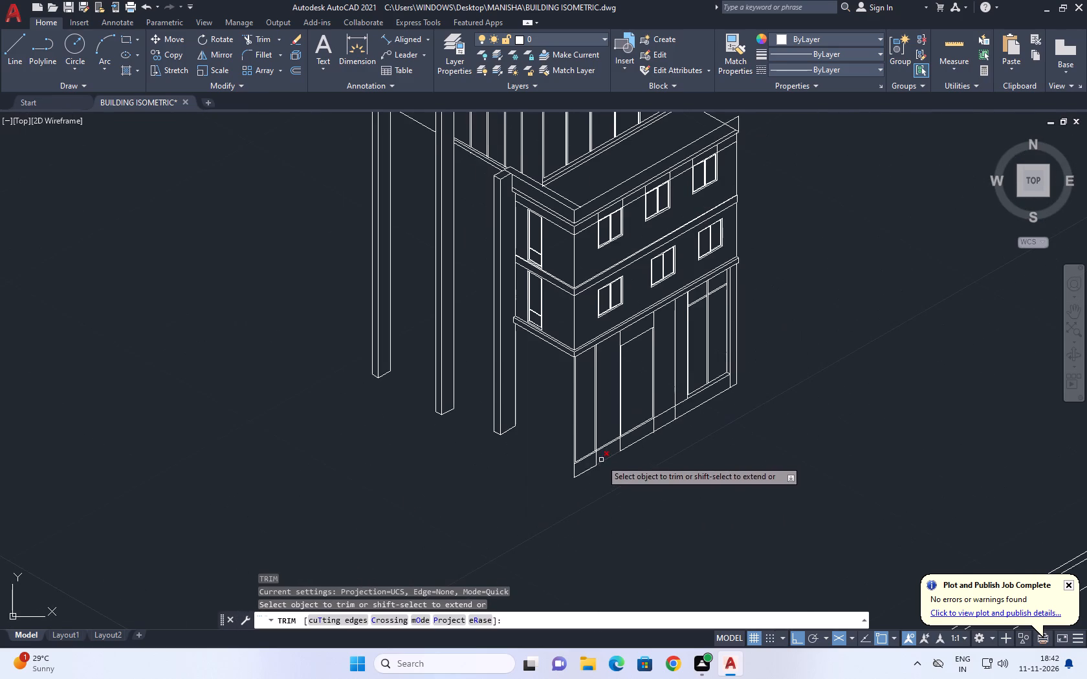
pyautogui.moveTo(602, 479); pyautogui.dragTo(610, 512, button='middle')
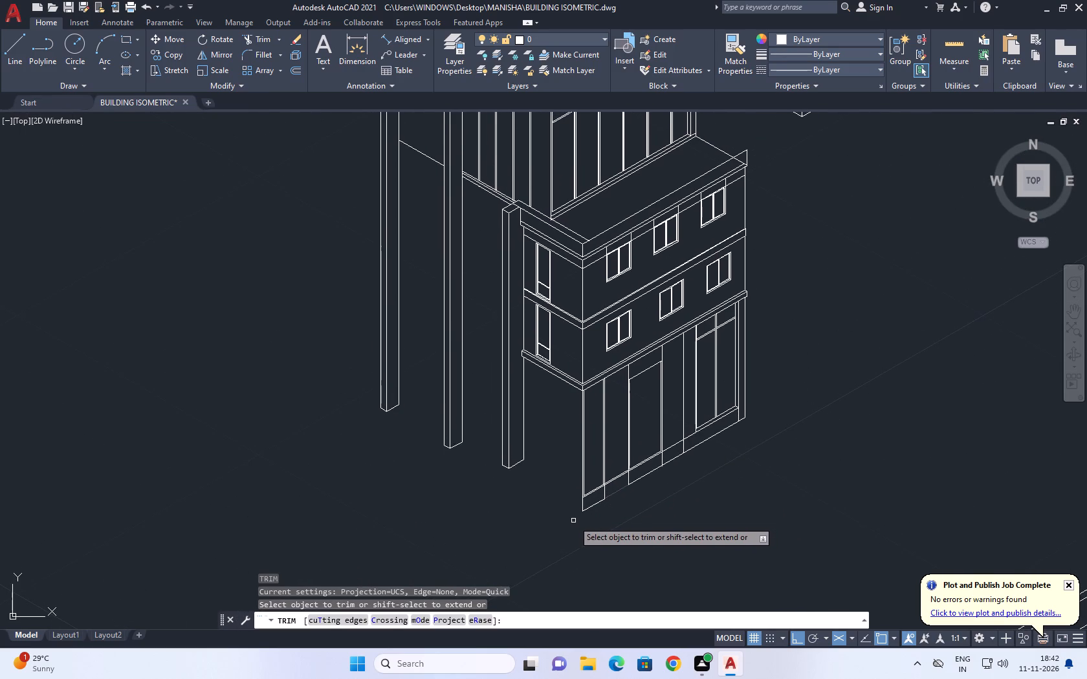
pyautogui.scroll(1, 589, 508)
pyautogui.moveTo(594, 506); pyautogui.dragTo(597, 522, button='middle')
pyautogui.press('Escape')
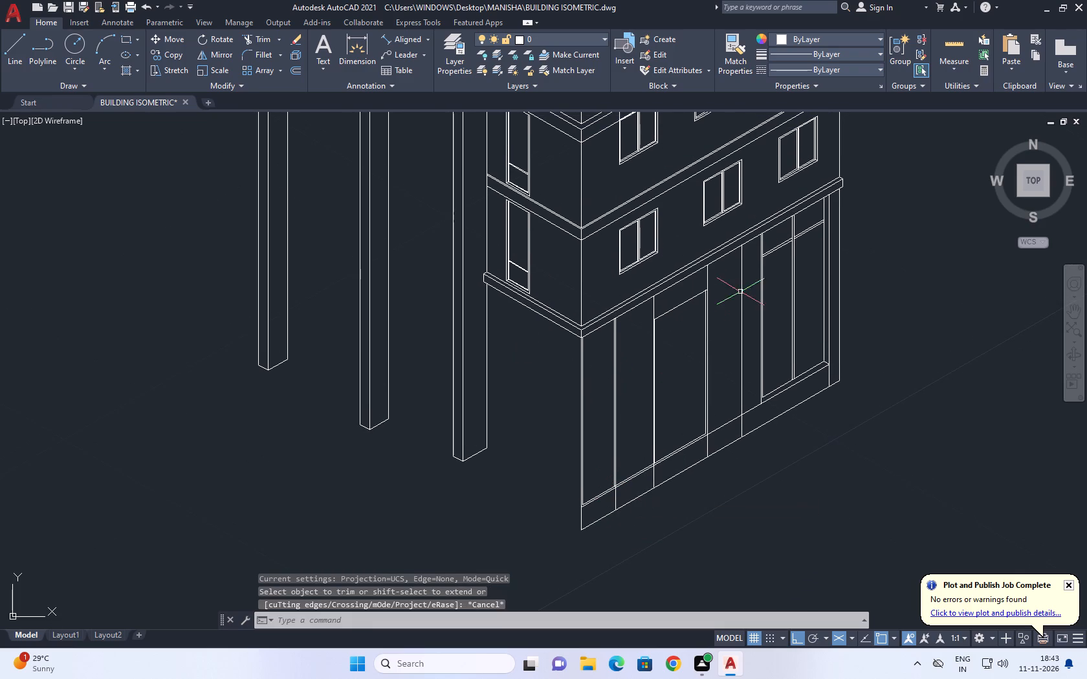
# Copy the framed bay's four inset lines from their lower corner at the third divider to the matching corner at the fourth divider.
pyautogui.moveTo(741, 292); pyautogui.dragTo(737, 314, button='middle')
pyautogui.scroll(2, 669, 336)
pyautogui.moveTo(715, 330); pyautogui.dragTo(680, 335, button='middle')
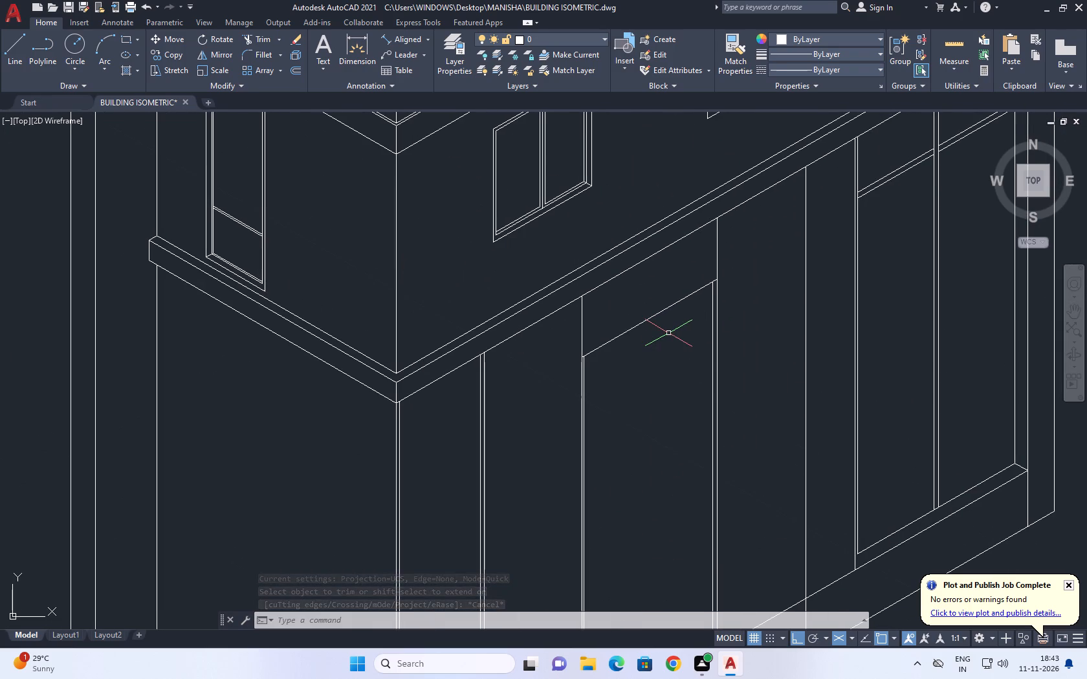
pyautogui.scroll(4, 707, 301)
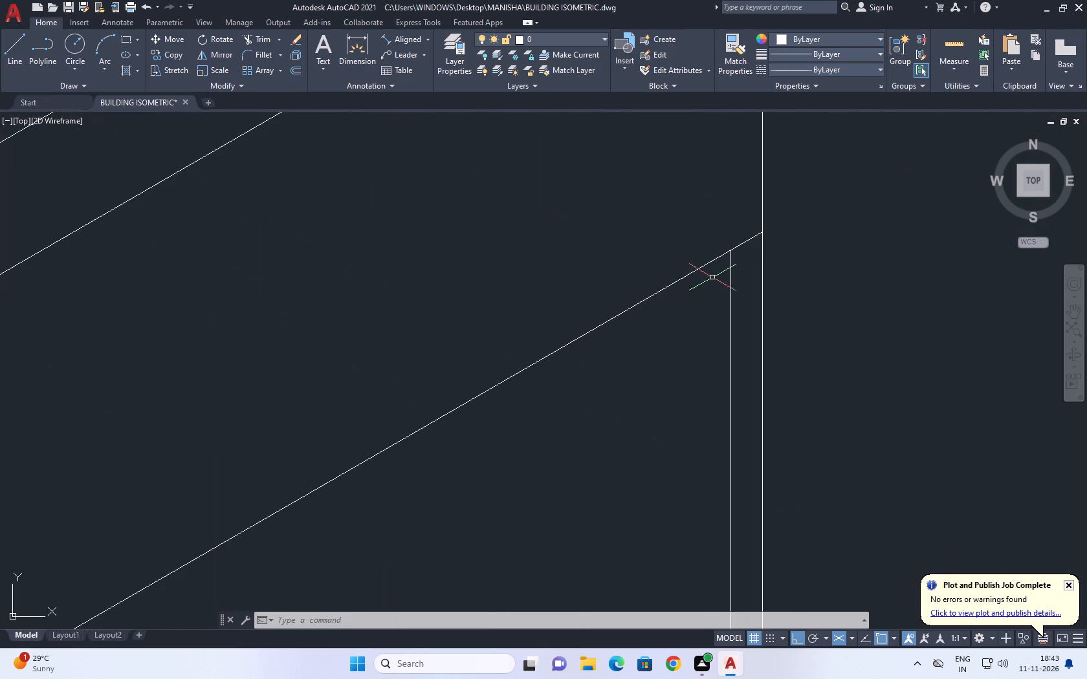
pyautogui.click(747, 264)
pyautogui.click(707, 224)
pyautogui.scroll(-5, 701, 224)
pyautogui.scroll(5, 626, 287)
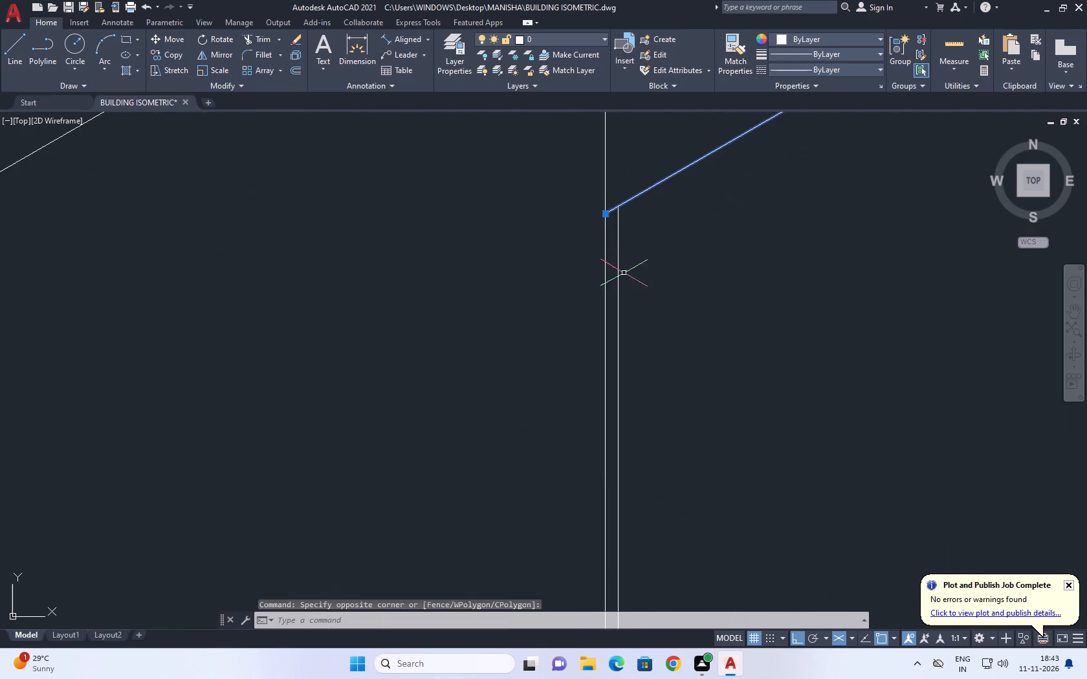
pyautogui.scroll(1, 615, 235)
pyautogui.click(623, 228)
pyautogui.moveTo(615, 244); pyautogui.dragTo(613, 251)
pyautogui.scroll(-9, 613, 243)
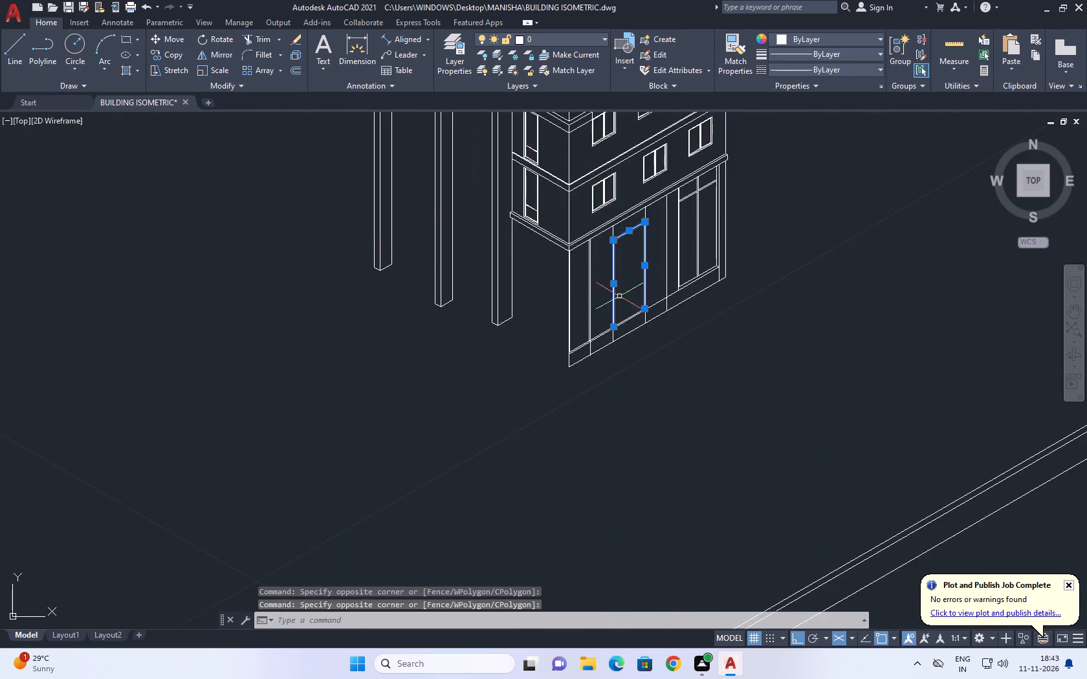
pyautogui.scroll(6, 624, 318)
pyautogui.click(625, 328)
pyautogui.click(600, 299)
pyautogui.scroll(-4, 558, 294)
pyautogui.moveTo(666, 281); pyautogui.dragTo(625, 390, button='middle')
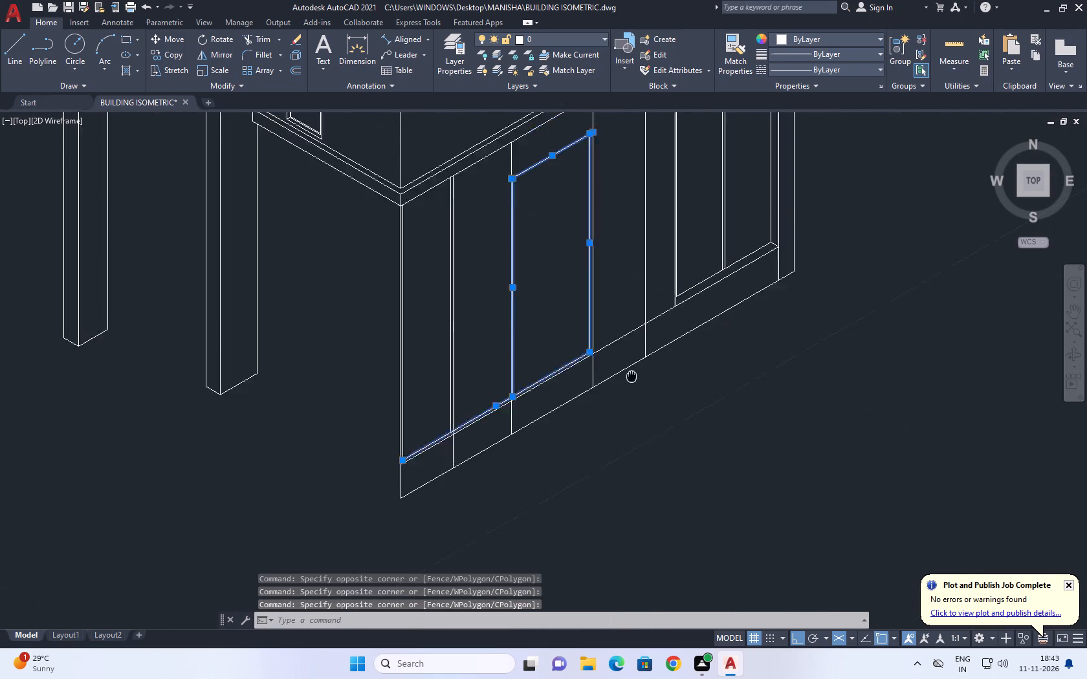
pyautogui.moveTo(625, 390); pyautogui.dragTo(621, 403, button='middle')
pyautogui.press('c')
pyautogui.press('o')
pyautogui.press('space')
pyautogui.scroll(2, 621, 387)
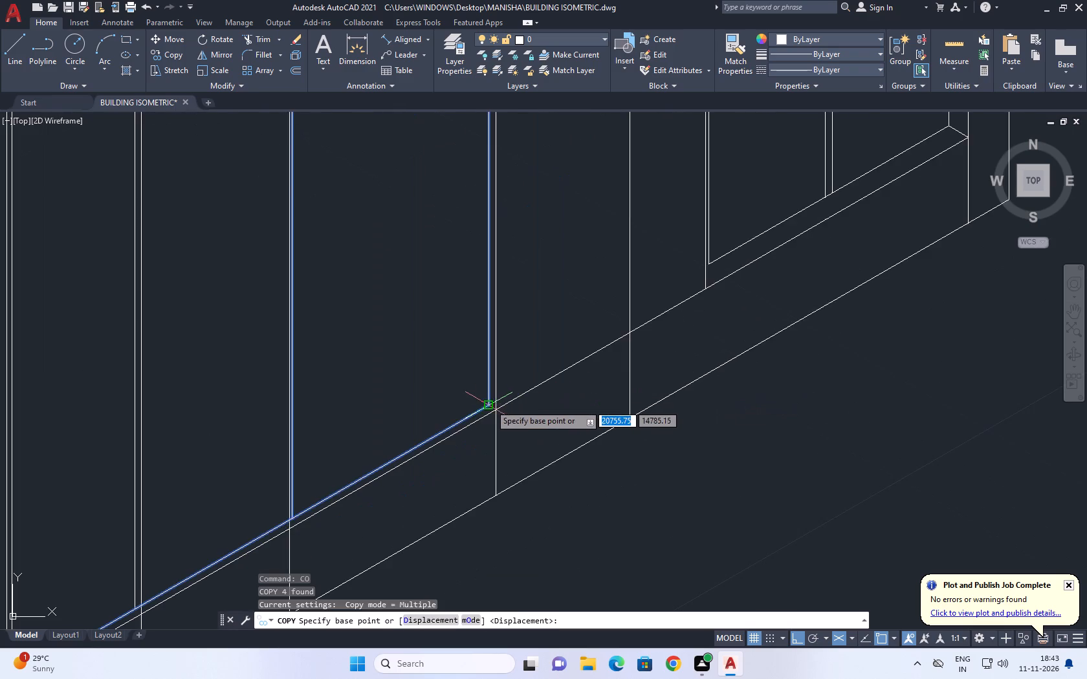
pyautogui.scroll(2, 490, 404)
pyautogui.click(501, 419)
pyautogui.scroll(-3, 510, 409)
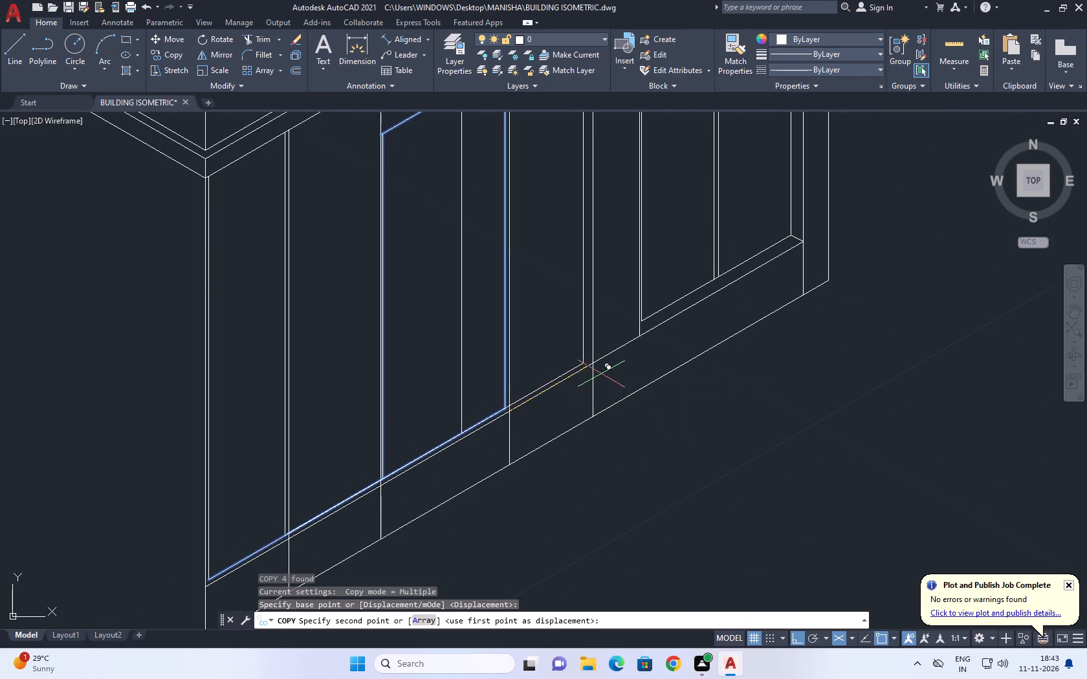
pyautogui.scroll(2, 594, 363)
pyautogui.click(591, 363)
pyautogui.scroll(-2, 547, 381)
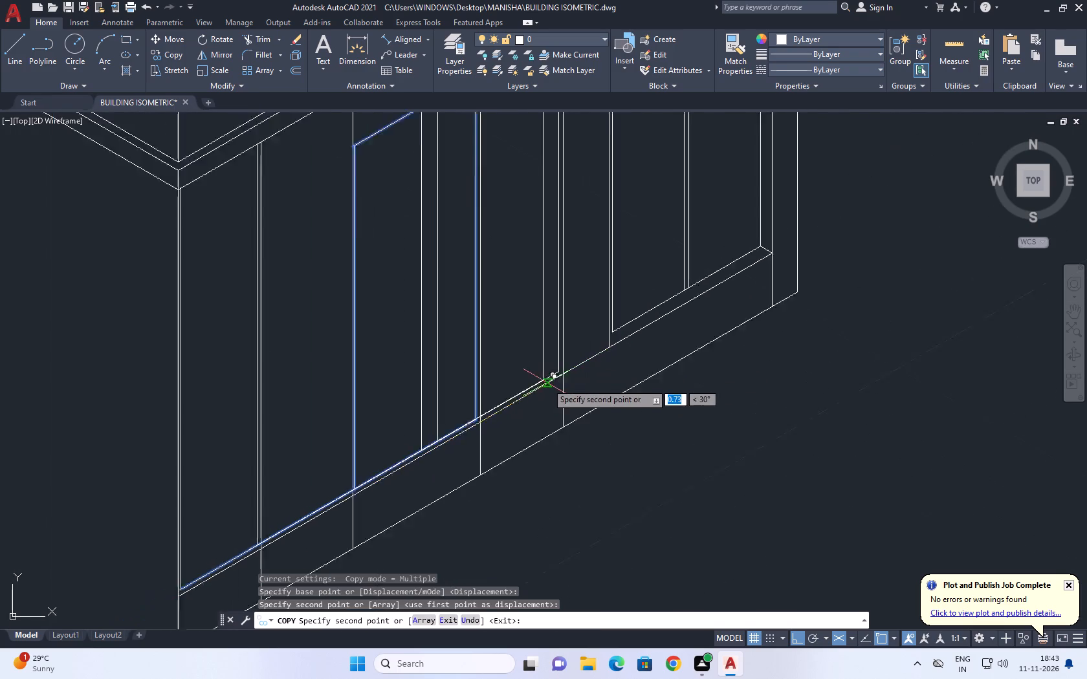
pyautogui.scroll(-1, 547, 383)
pyautogui.press('Escape')
# Erase the original bay's top line and inset vertical beside the third divider, plus the copied inset vertical inside that bay.
pyautogui.scroll(1, 500, 274)
pyautogui.moveTo(494, 249); pyautogui.dragTo(538, 414, button='middle')
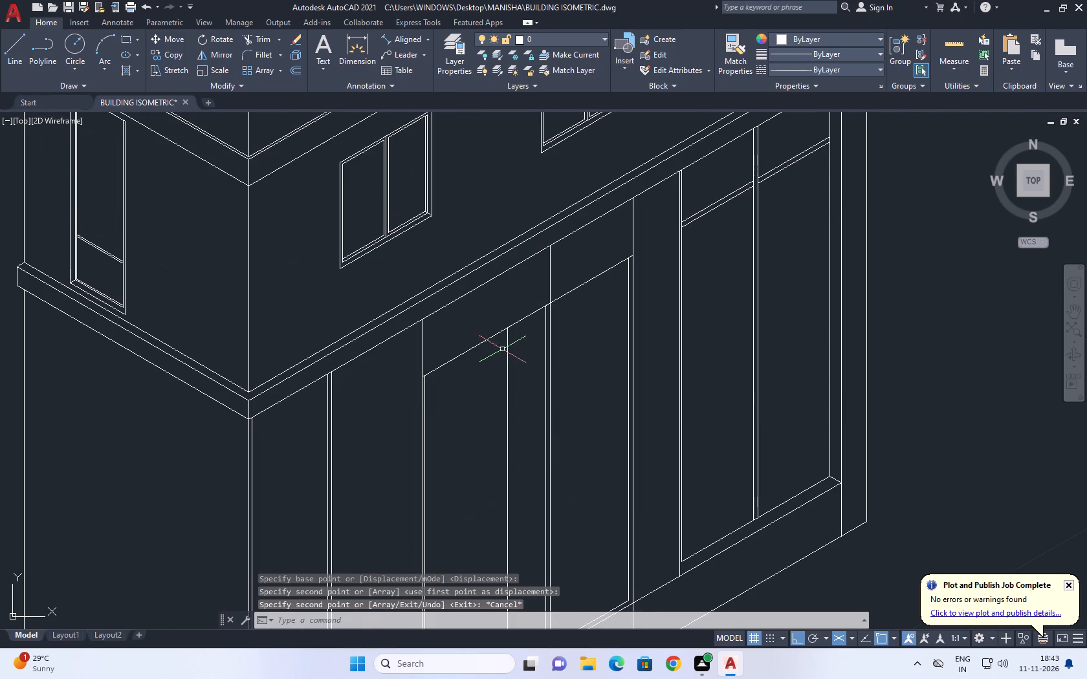
pyautogui.click(485, 347)
pyautogui.click(472, 342)
pyautogui.press('Delete')
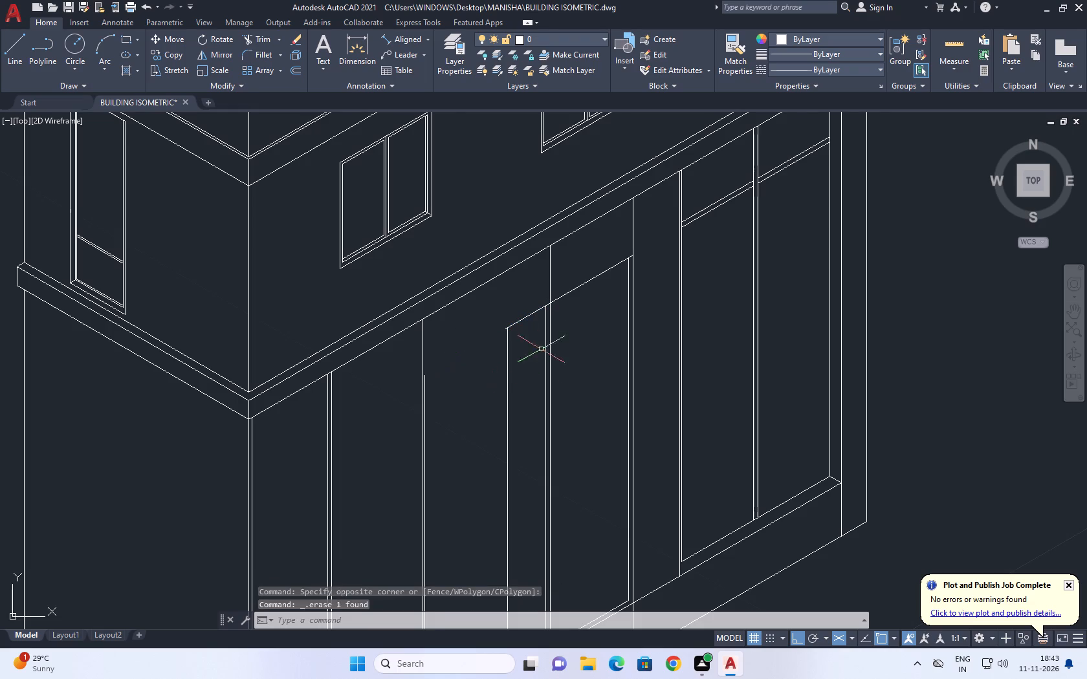
pyautogui.scroll(2, 554, 318)
pyautogui.click(535, 307)
pyautogui.moveTo(512, 328); pyautogui.dragTo(507, 334)
pyautogui.scroll(-3, 518, 325)
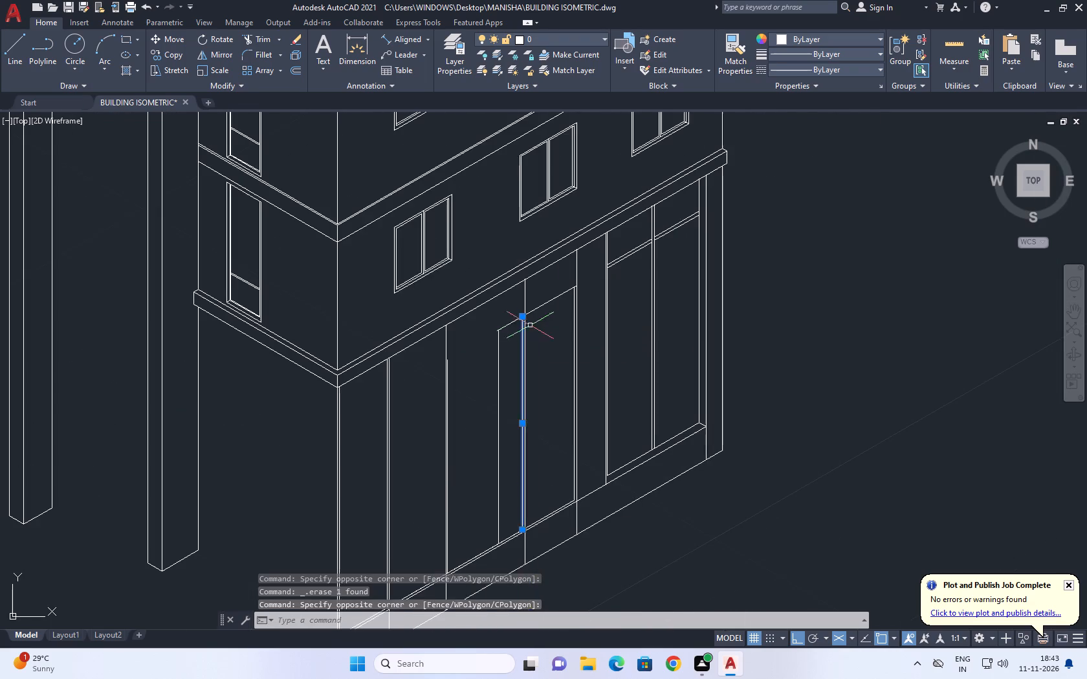
pyautogui.press('Delete')
pyautogui.moveTo(475, 481); pyautogui.dragTo(514, 413, button='middle')
pyautogui.click(545, 329)
pyautogui.moveTo(524, 346); pyautogui.dragTo(518, 349)
pyautogui.press('Delete')
# Trim the copied frame's top line where it overruns the third divider into the neighbouring bay.
pyautogui.scroll(1, 535, 259)
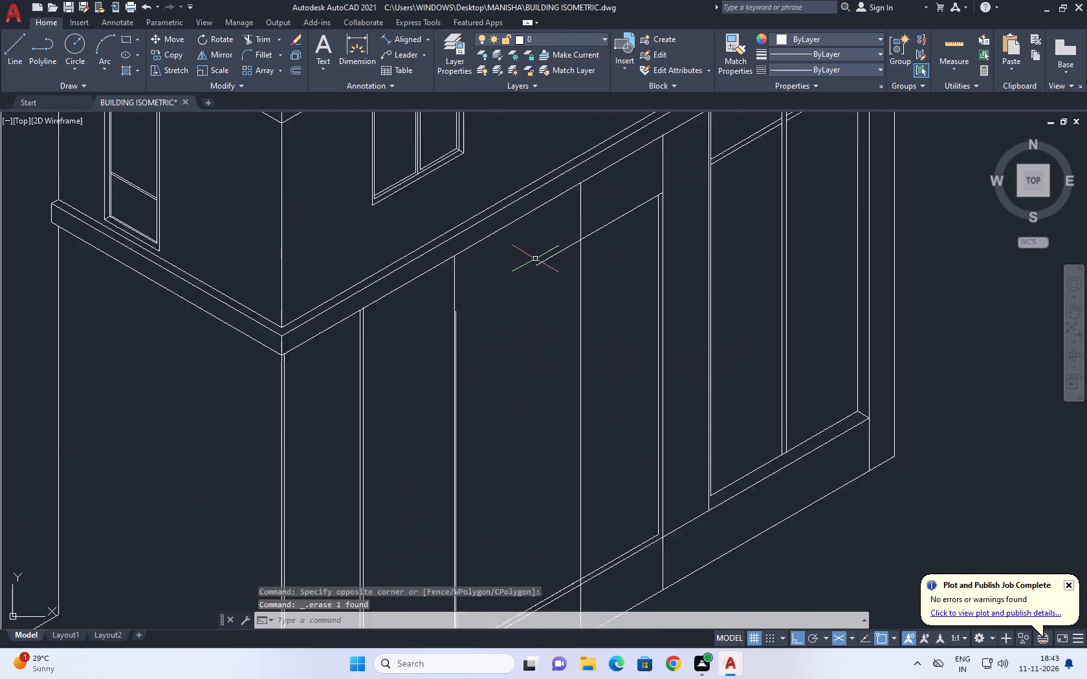
pyautogui.scroll(1, 535, 259)
pyautogui.moveTo(543, 270); pyautogui.dragTo(549, 319, button='middle')
pyautogui.write('TR')
pyautogui.press('space')
pyautogui.click(565, 284)
pyautogui.moveTo(572, 337); pyautogui.dragTo(573, 342)
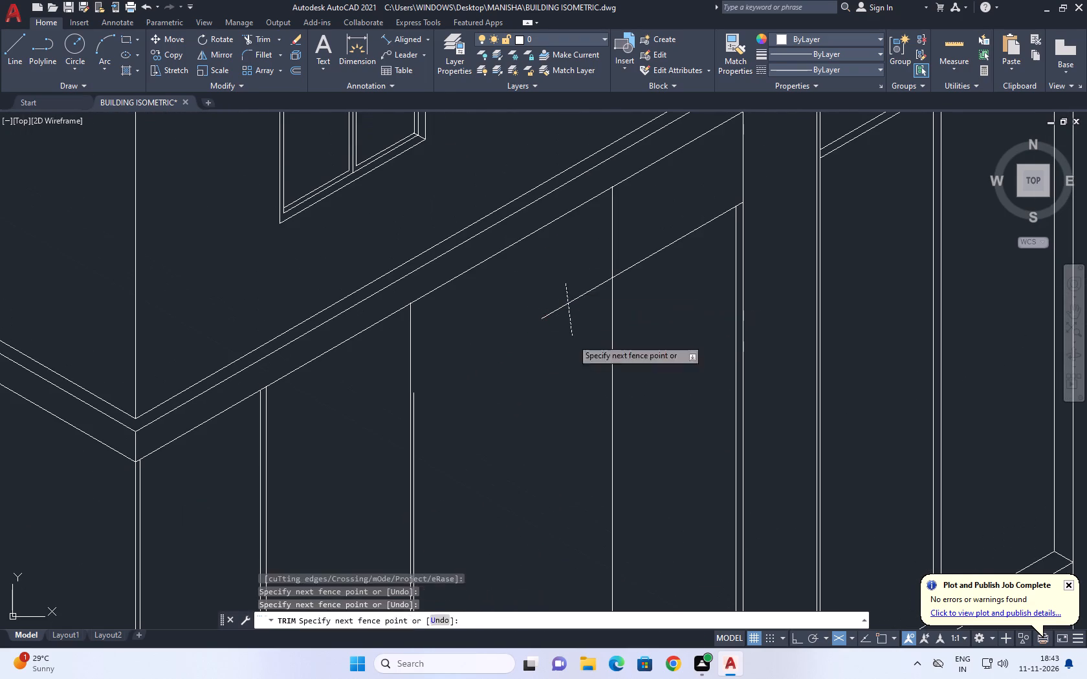
pyautogui.moveTo(573, 342); pyautogui.dragTo(575, 349)
pyautogui.scroll(-3, 650, 287)
pyautogui.press('space')
# Trim away the lower inset lines between the second and third dividers.
pyautogui.scroll(2, 635, 401)
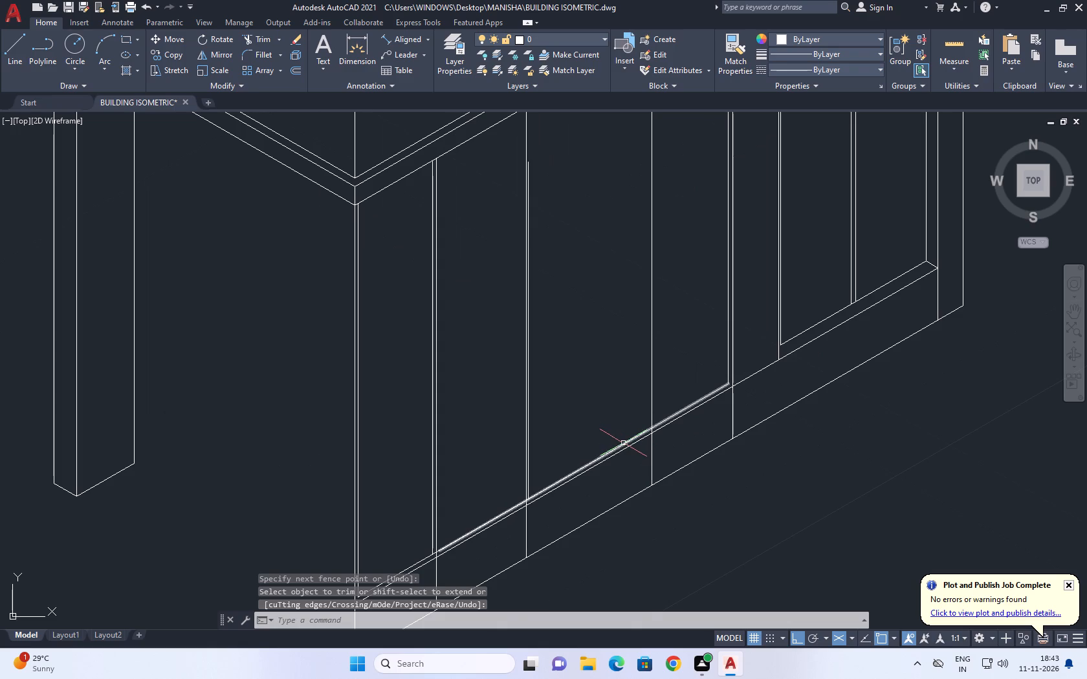
pyautogui.press('t')
pyautogui.press('r')
pyautogui.press('space')
pyautogui.scroll(2, 616, 429)
pyautogui.click(624, 469)
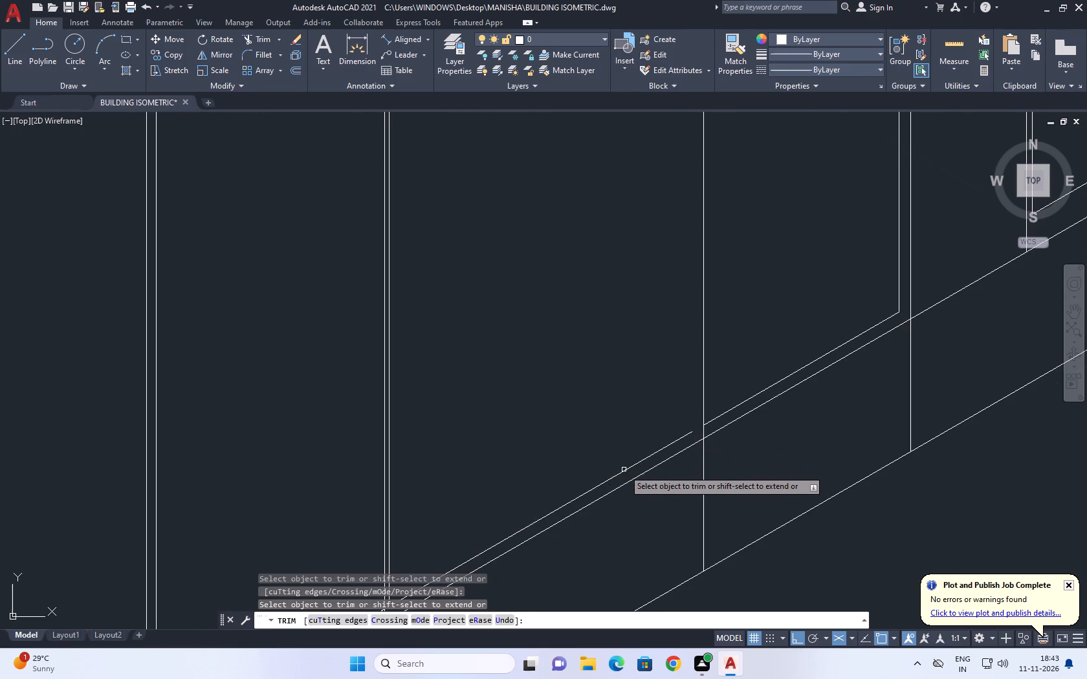
pyautogui.click(625, 475)
pyautogui.scroll(-1, 644, 442)
pyautogui.click(644, 444)
pyautogui.press('space')
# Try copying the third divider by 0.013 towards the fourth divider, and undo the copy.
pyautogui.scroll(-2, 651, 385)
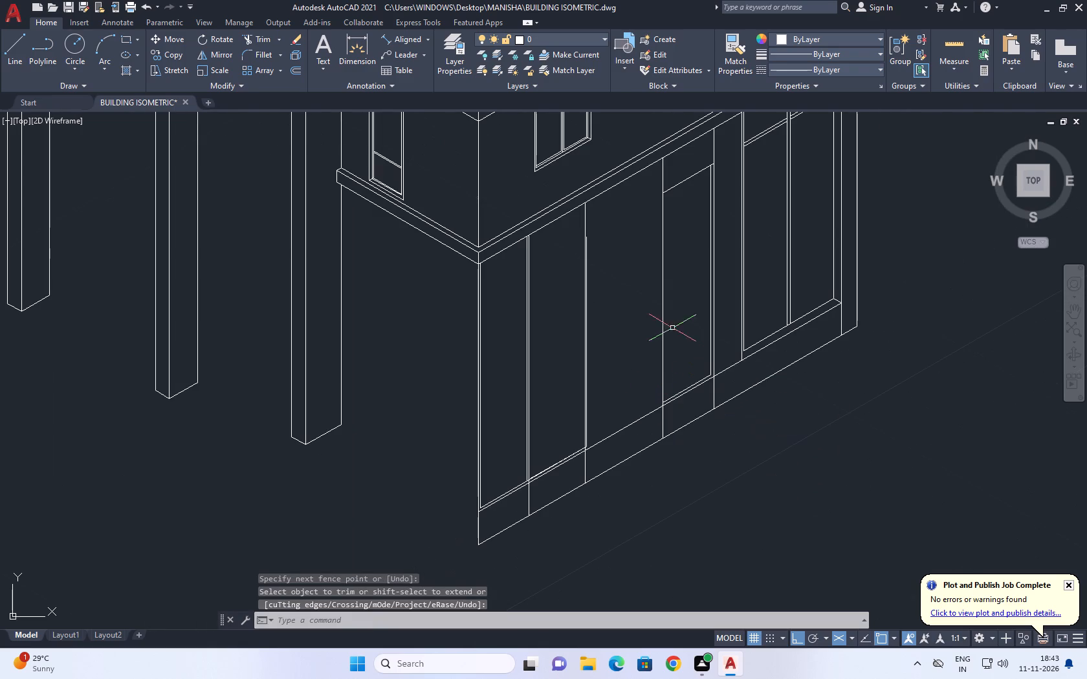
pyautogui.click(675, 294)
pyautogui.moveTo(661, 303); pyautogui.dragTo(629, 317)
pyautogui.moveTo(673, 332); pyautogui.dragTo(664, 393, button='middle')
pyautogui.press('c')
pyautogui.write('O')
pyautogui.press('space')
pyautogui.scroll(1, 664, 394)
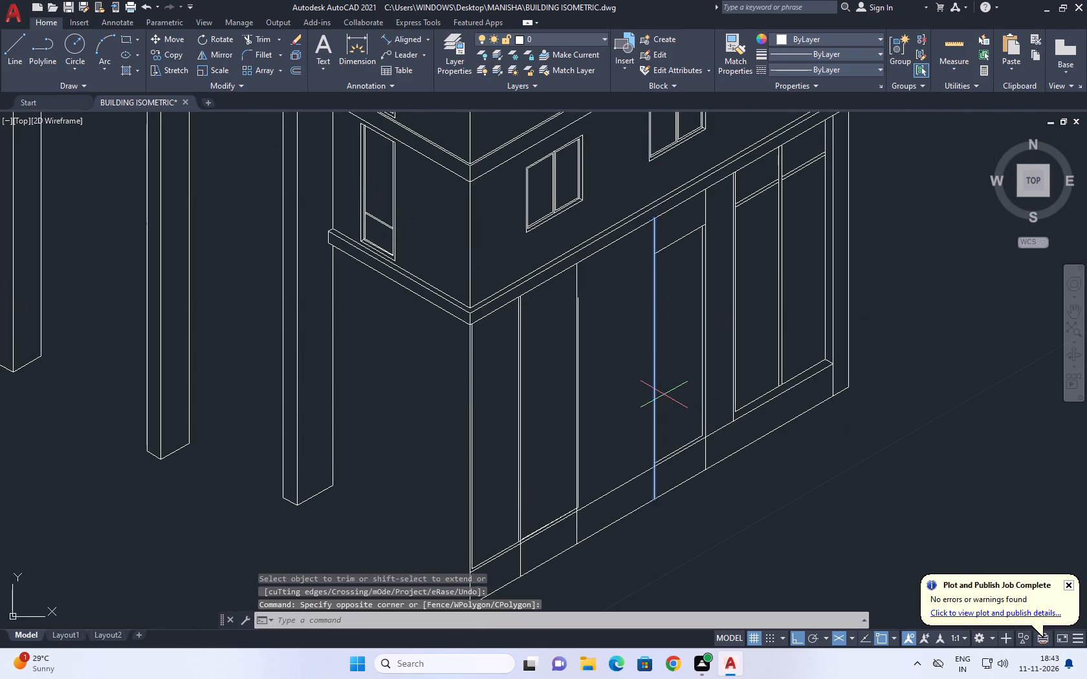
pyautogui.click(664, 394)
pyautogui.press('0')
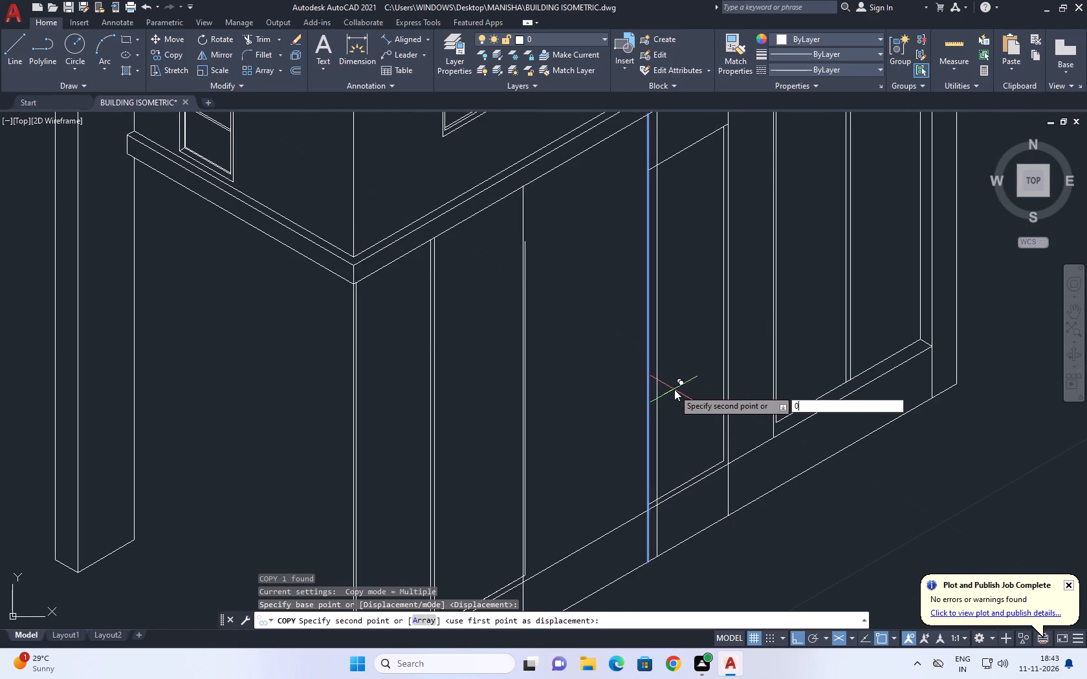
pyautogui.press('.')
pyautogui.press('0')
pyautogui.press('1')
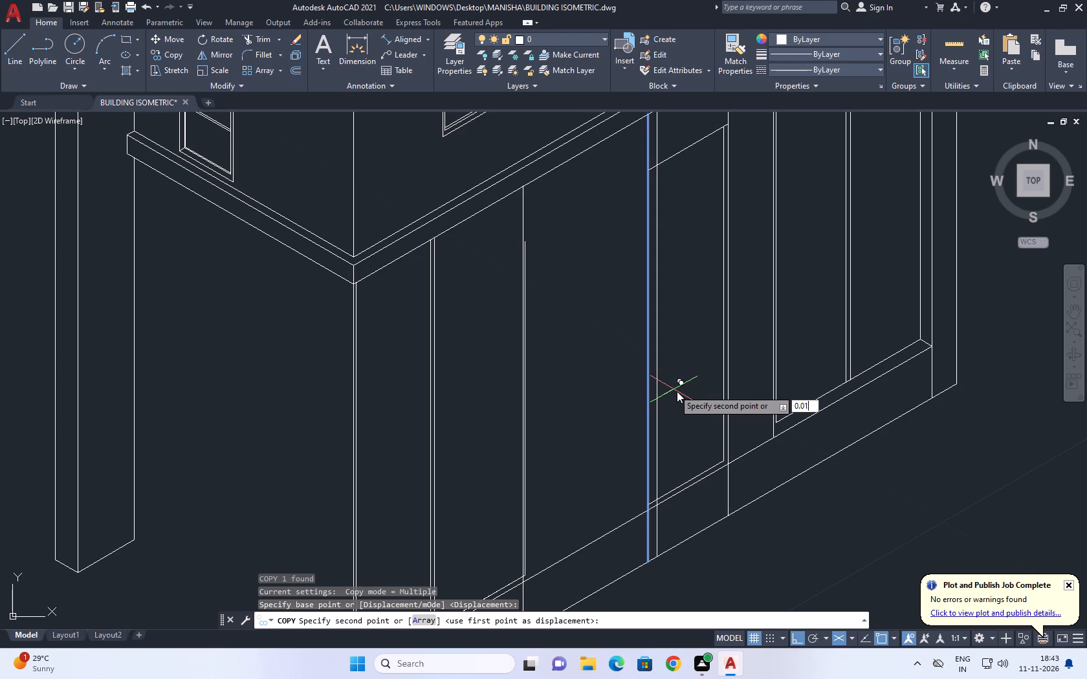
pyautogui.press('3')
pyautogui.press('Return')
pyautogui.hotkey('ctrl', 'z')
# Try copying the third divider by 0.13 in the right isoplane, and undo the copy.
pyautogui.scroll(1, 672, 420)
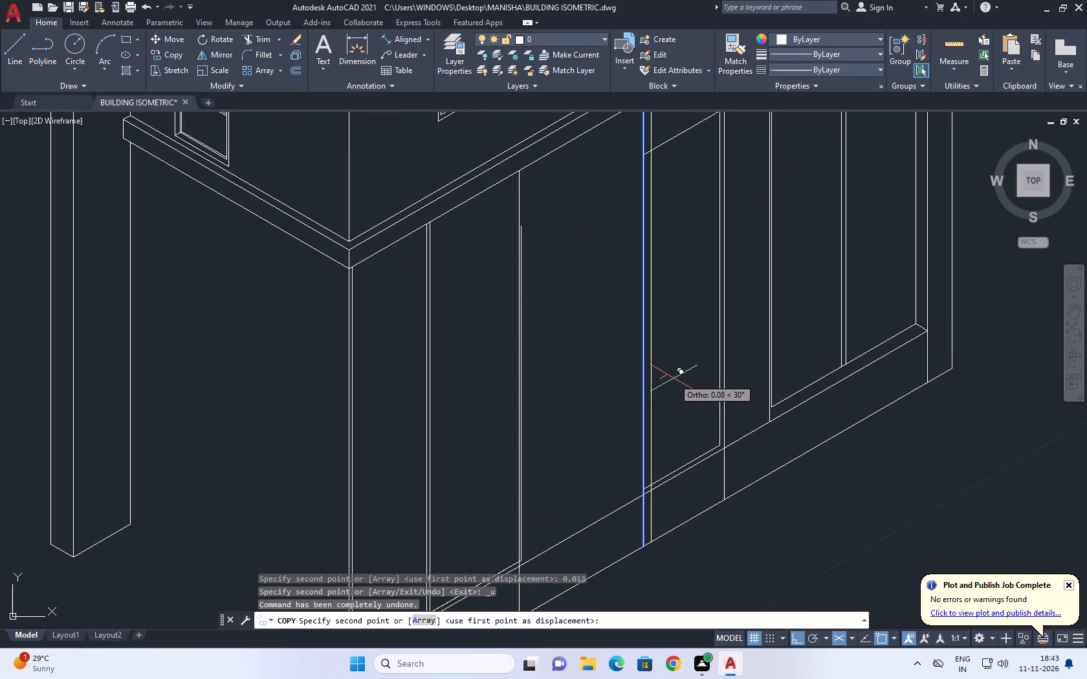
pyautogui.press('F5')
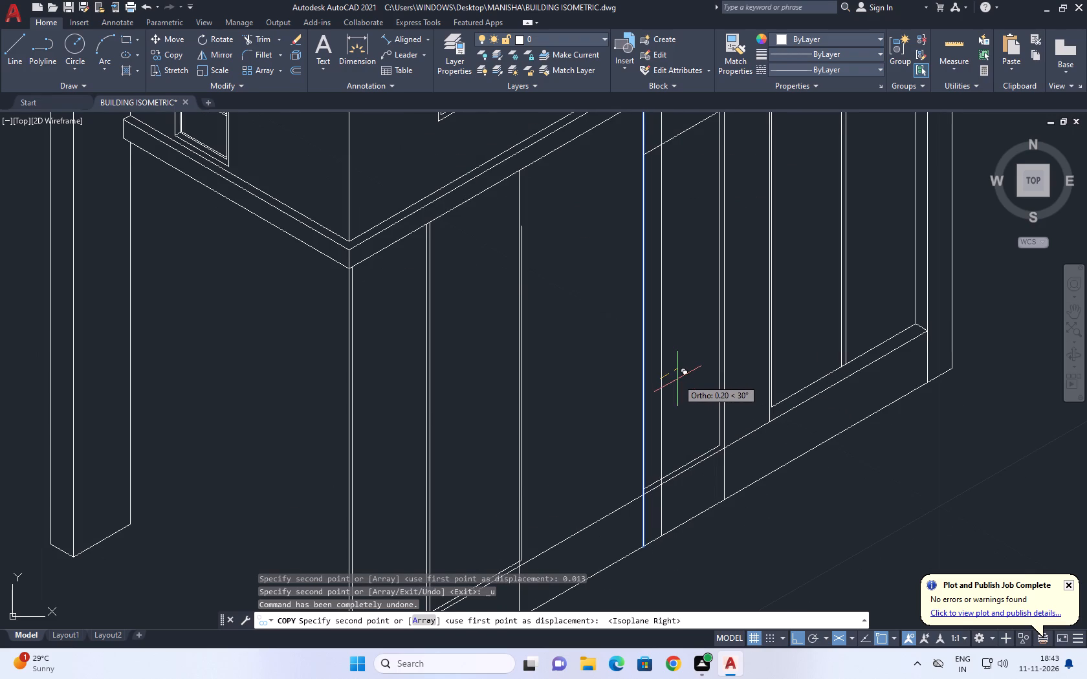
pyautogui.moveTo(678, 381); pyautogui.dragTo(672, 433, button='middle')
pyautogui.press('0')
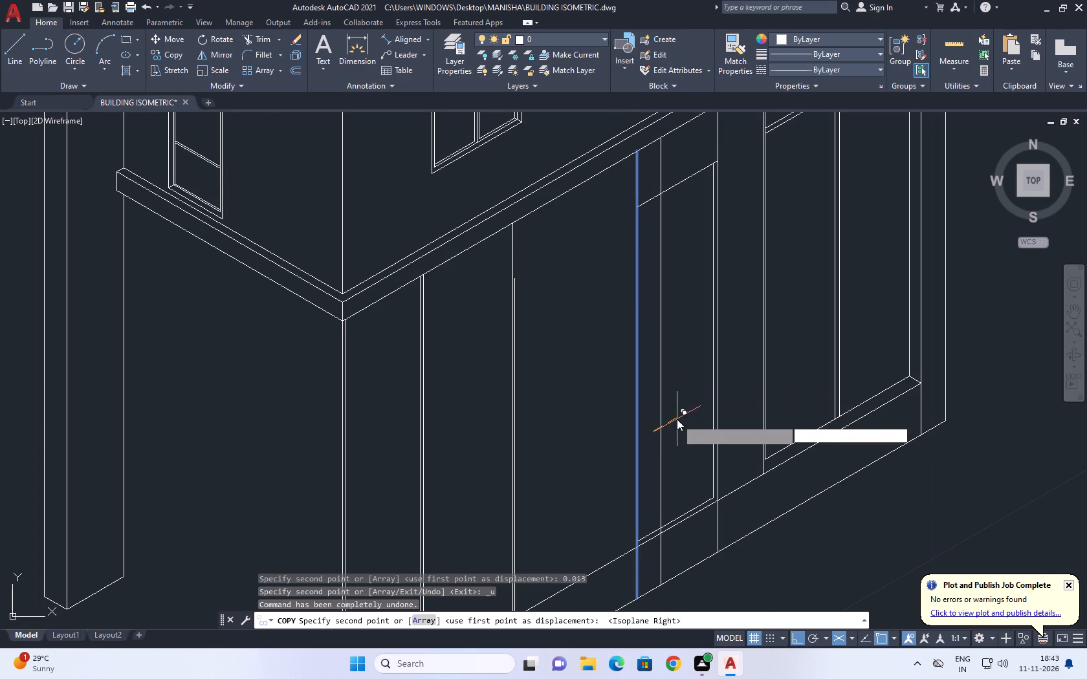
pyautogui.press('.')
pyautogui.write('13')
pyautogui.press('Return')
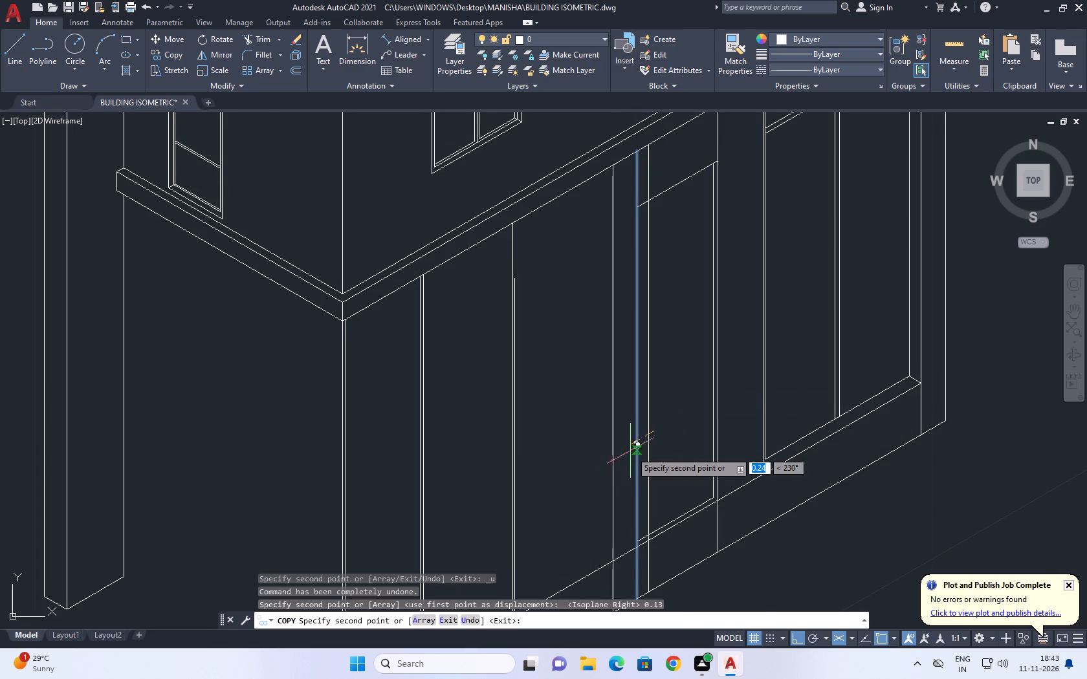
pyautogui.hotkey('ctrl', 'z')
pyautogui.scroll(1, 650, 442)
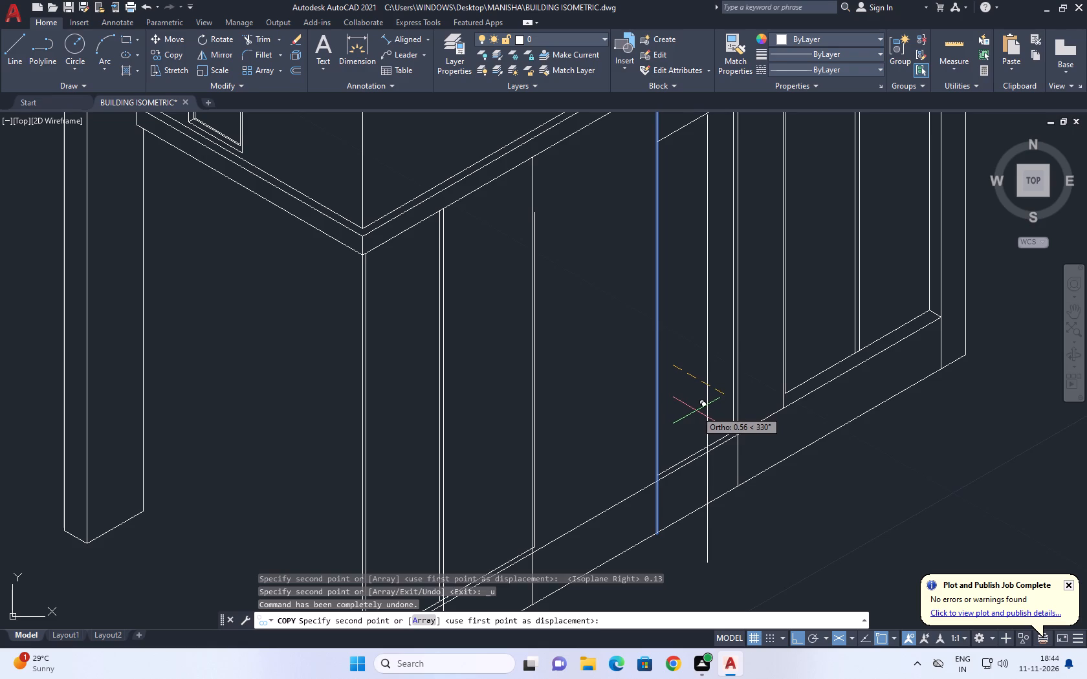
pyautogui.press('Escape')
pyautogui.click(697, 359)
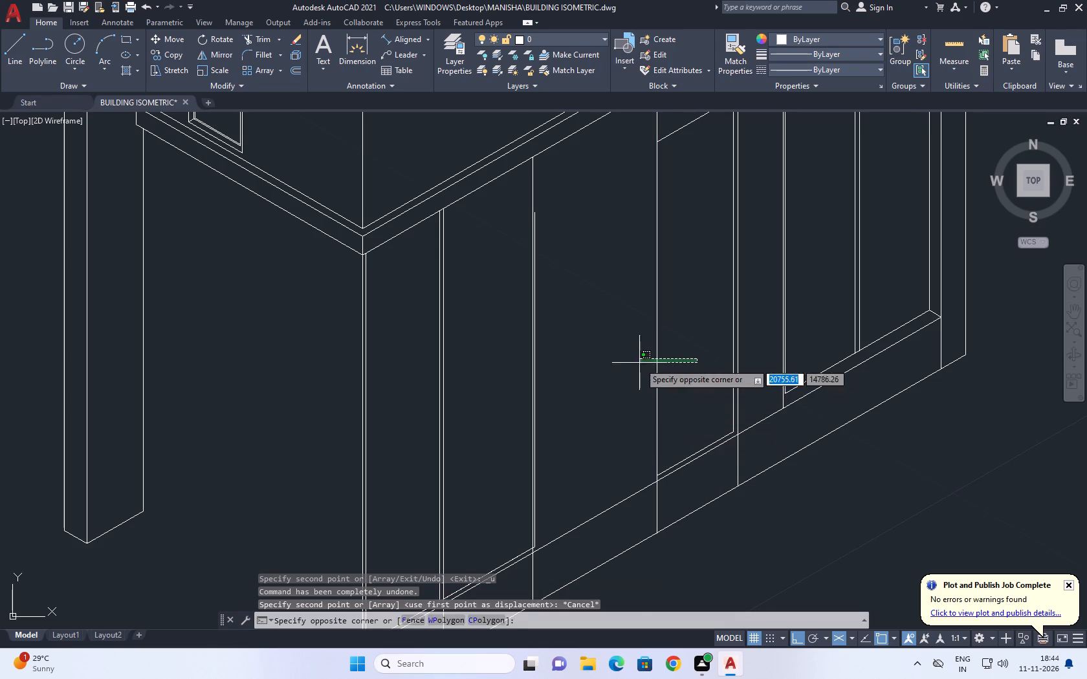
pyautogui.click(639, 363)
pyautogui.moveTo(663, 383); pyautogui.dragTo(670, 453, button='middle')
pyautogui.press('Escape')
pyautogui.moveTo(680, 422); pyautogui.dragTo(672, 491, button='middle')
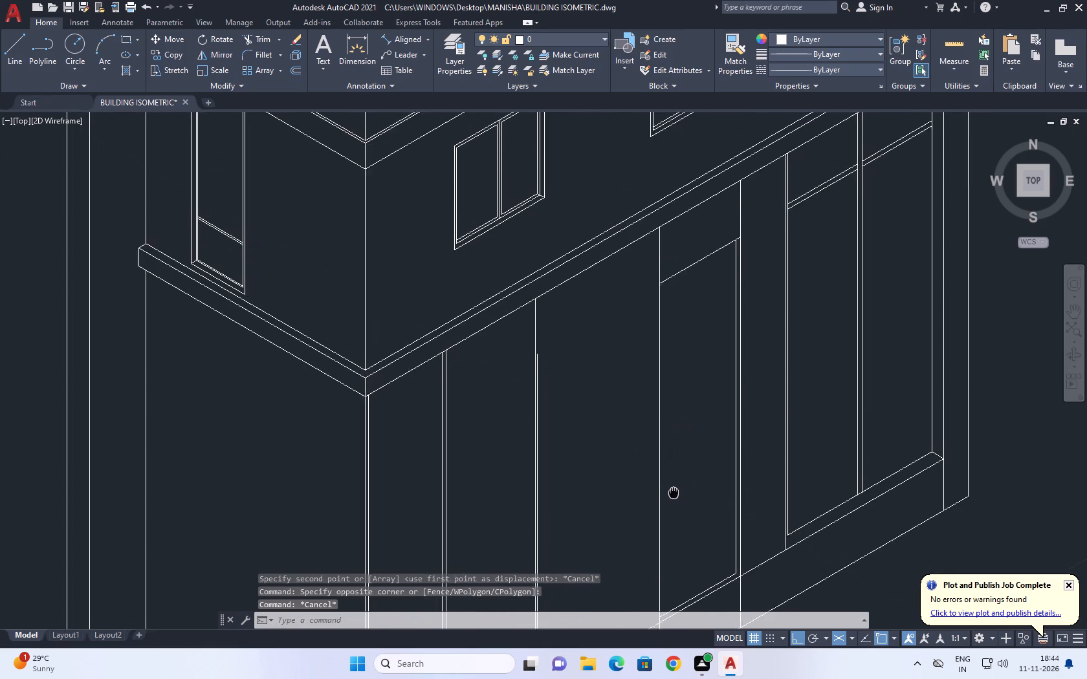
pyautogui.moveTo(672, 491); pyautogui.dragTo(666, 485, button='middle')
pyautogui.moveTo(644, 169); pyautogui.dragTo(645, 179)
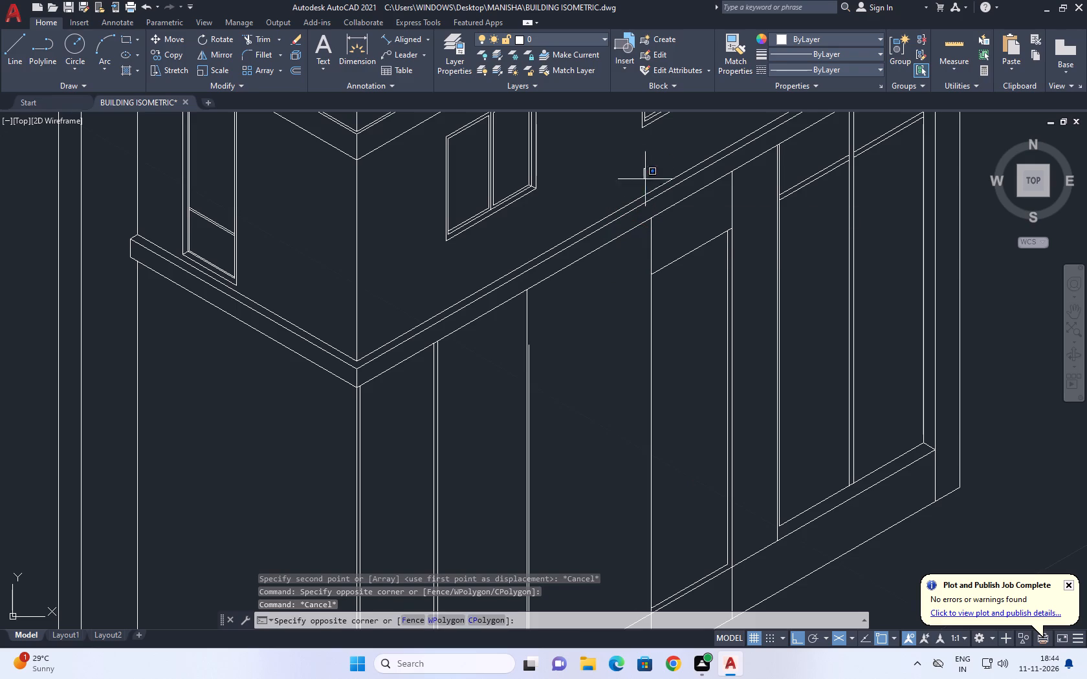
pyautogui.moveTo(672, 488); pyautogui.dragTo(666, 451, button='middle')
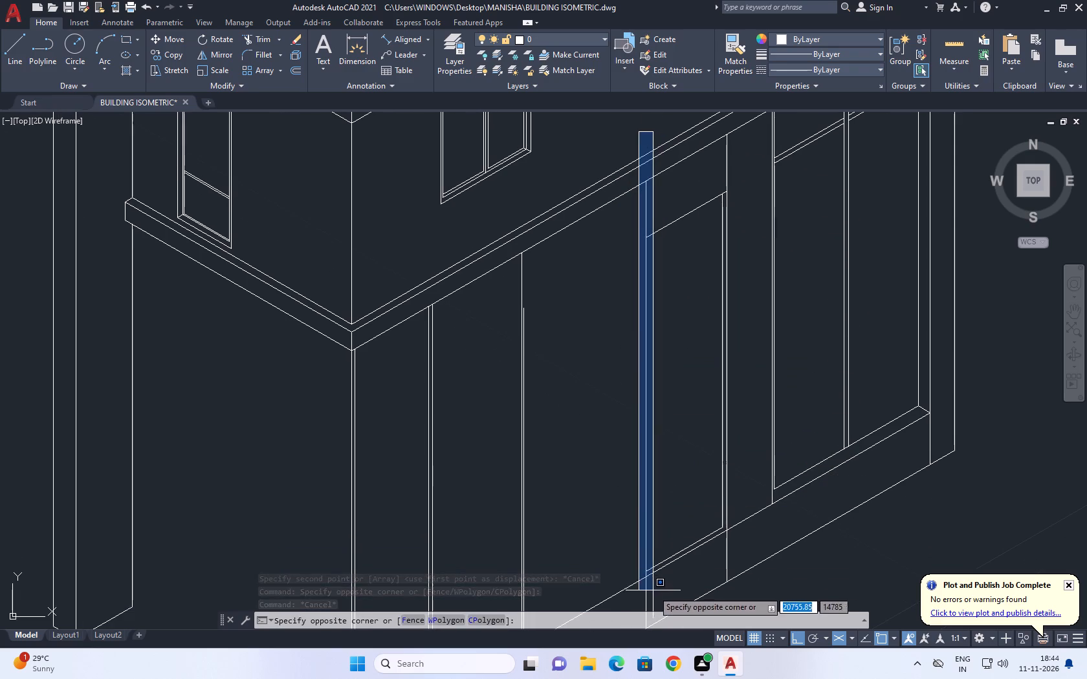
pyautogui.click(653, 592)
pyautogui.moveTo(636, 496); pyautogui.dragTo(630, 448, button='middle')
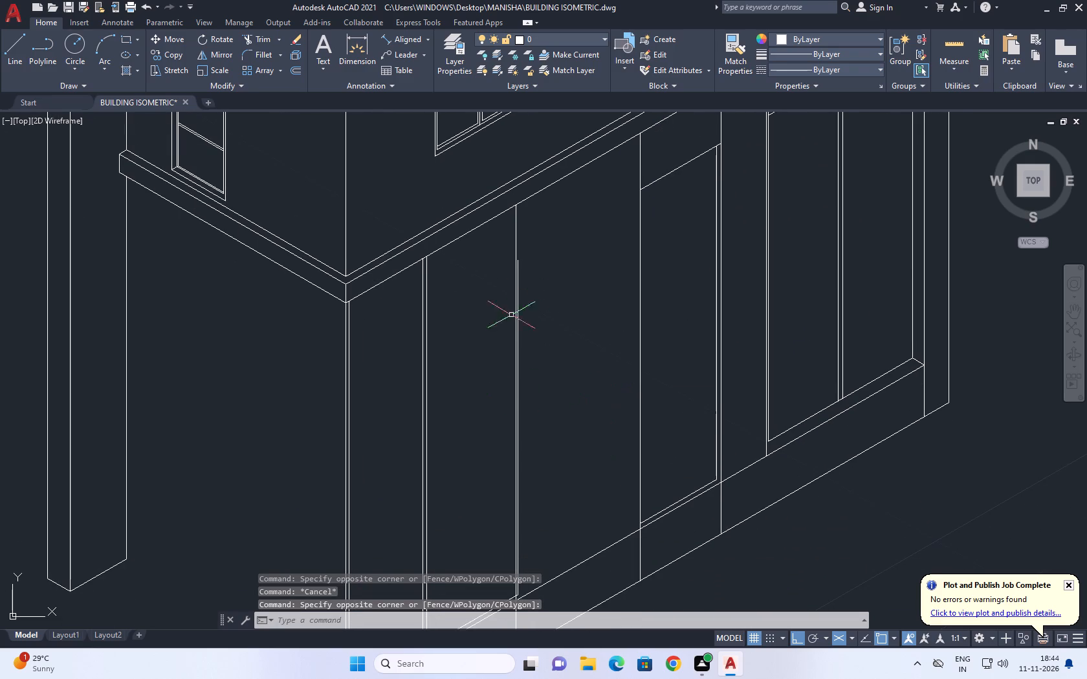
# Extend the inset vertical beside the second divider up to the underside of the storey band.
pyautogui.middleClick(529, 343)
pyautogui.scroll(1, 520, 315)
pyautogui.moveTo(520, 315); pyautogui.dragTo(565, 310, button='middle')
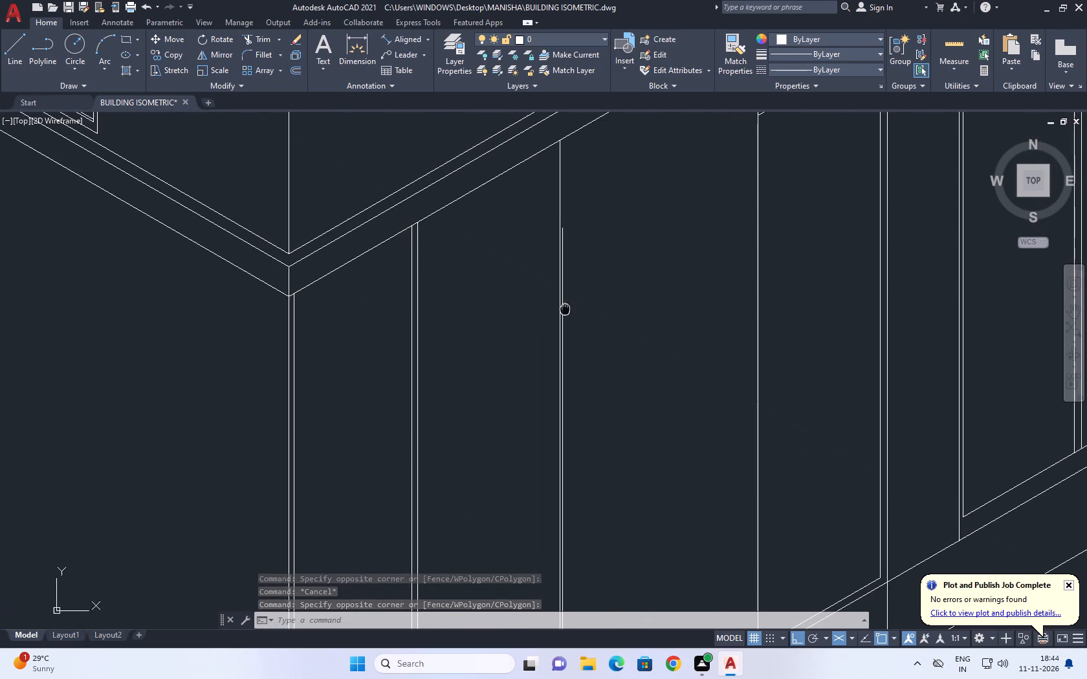
pyautogui.write('EX')
pyautogui.press('space')
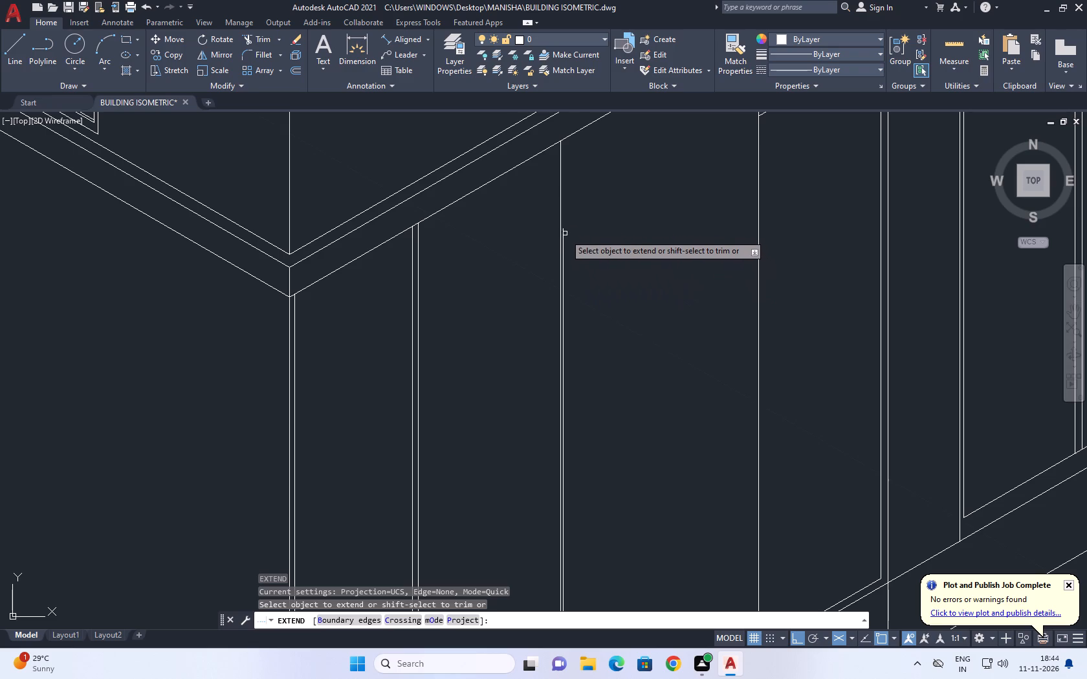
pyautogui.click(563, 237)
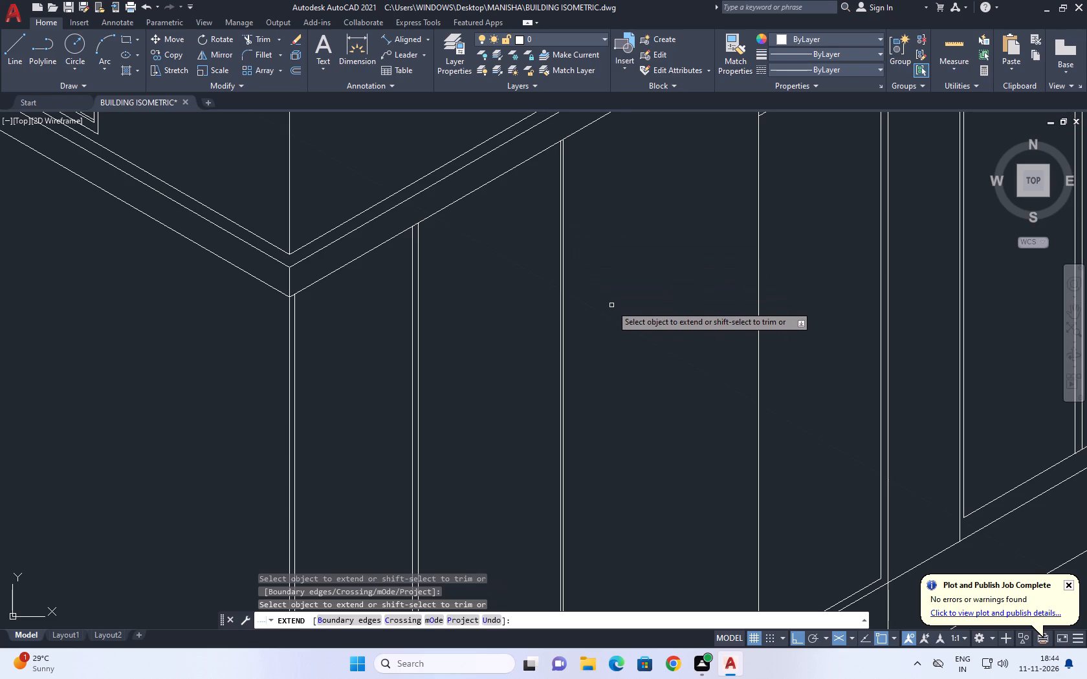
pyautogui.rightClick(595, 272)
pyautogui.click(626, 294)
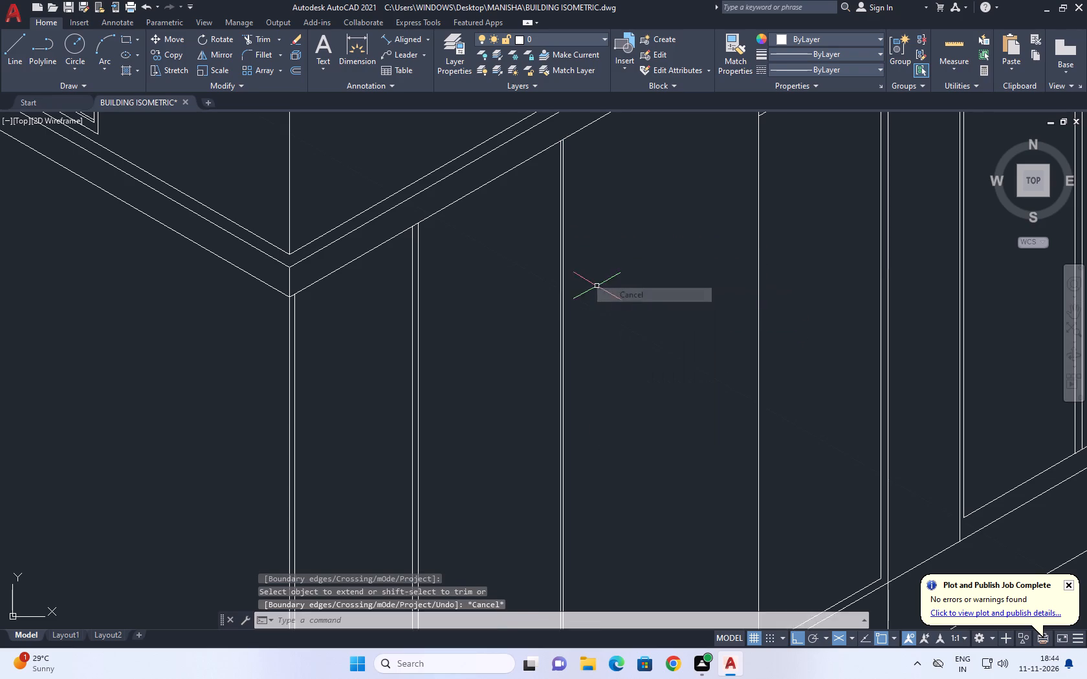
# Erase the inset vertical line beside the second divider on the ground storey.
pyautogui.scroll(-1, 597, 286)
pyautogui.scroll(-1, 590, 358)
pyautogui.scroll(3, 575, 530)
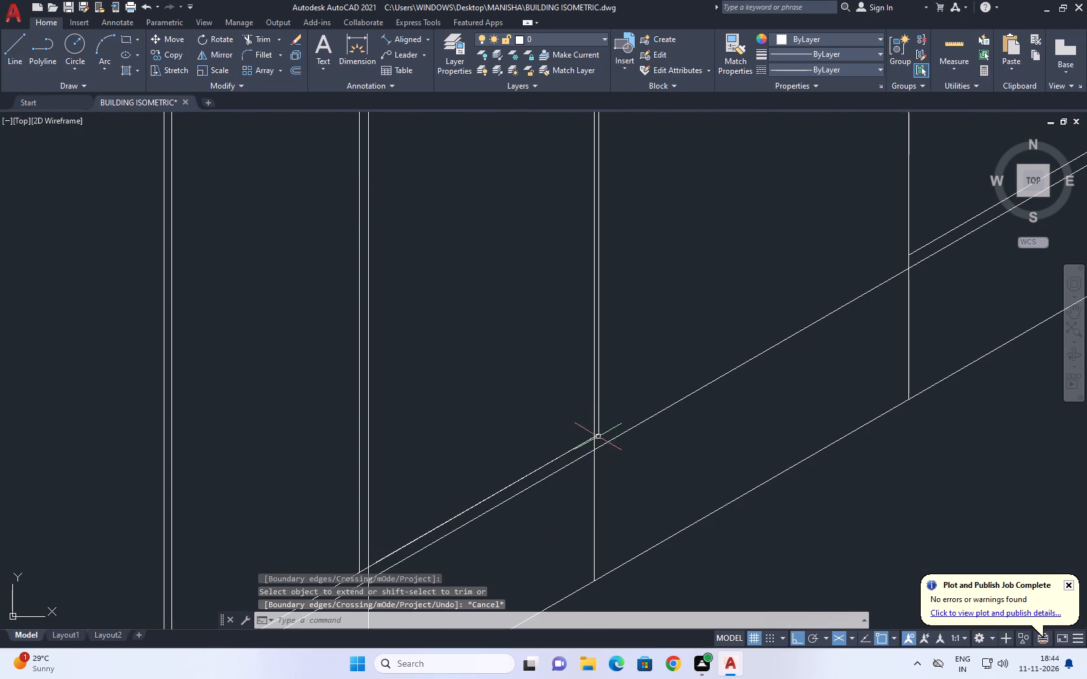
pyautogui.click(599, 417)
pyautogui.rightClick(659, 332)
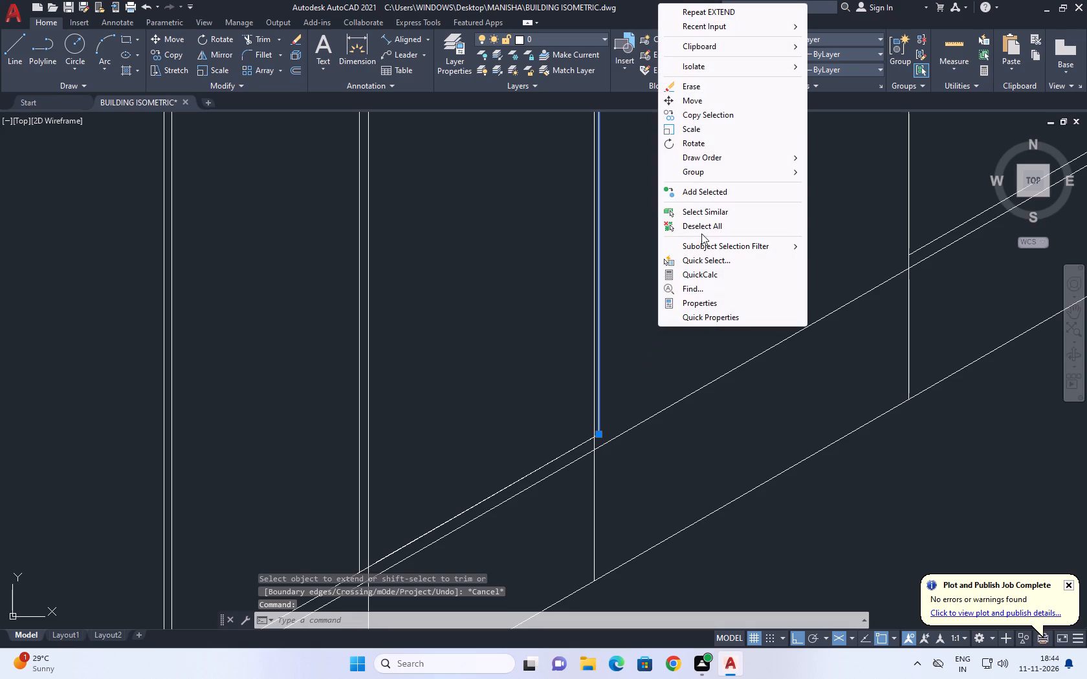
pyautogui.click(693, 86)
pyautogui.scroll(-2, 580, 433)
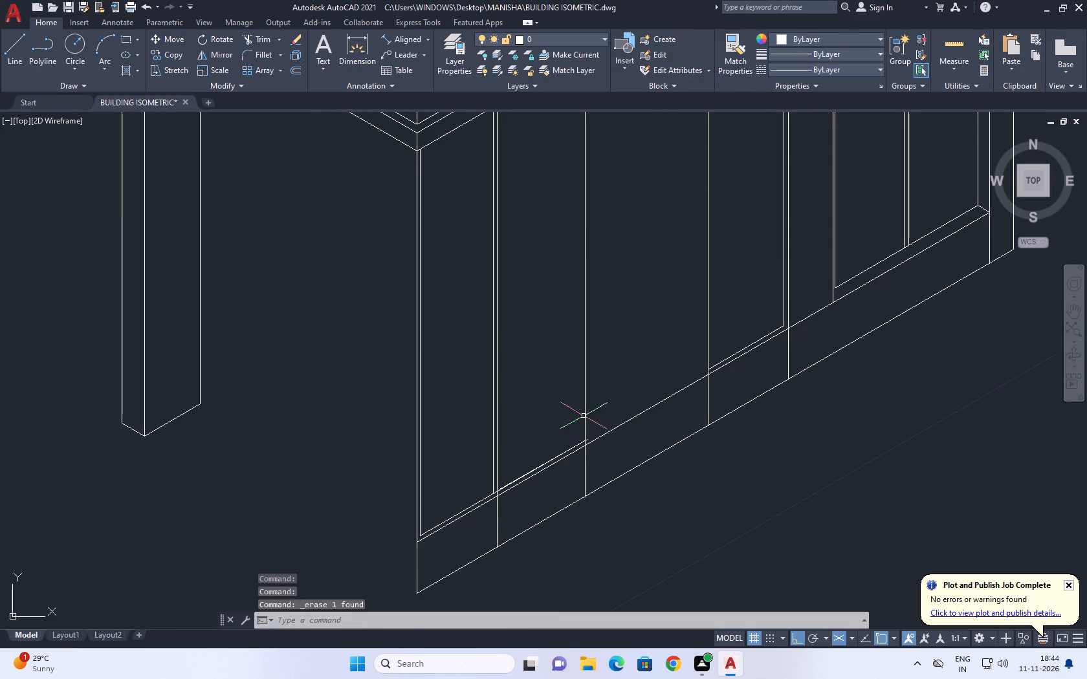
# Copy the third divider line by 0.01 towards the fourth divider.
pyautogui.moveTo(646, 405); pyautogui.dragTo(613, 486, button='middle')
pyautogui.click(707, 328)
pyautogui.click(644, 336)
pyautogui.moveTo(650, 369); pyautogui.dragTo(623, 437, button='middle')
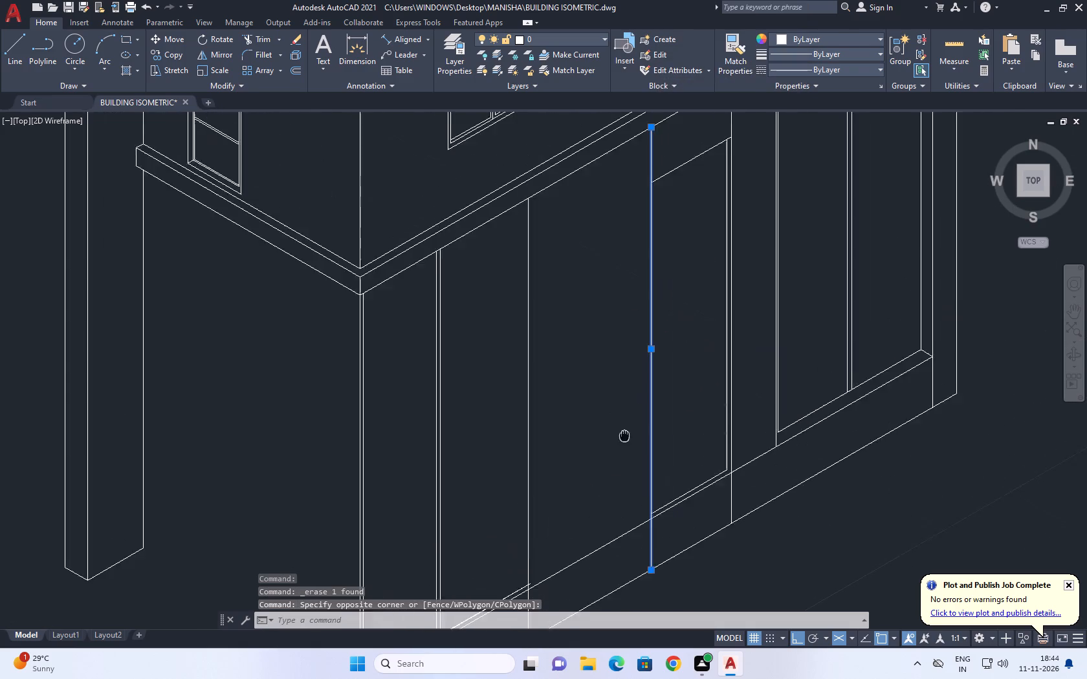
pyautogui.moveTo(623, 437); pyautogui.dragTo(622, 438, button='middle')
pyautogui.scroll(-1, 613, 438)
pyautogui.moveTo(692, 424); pyautogui.dragTo(655, 432, button='middle')
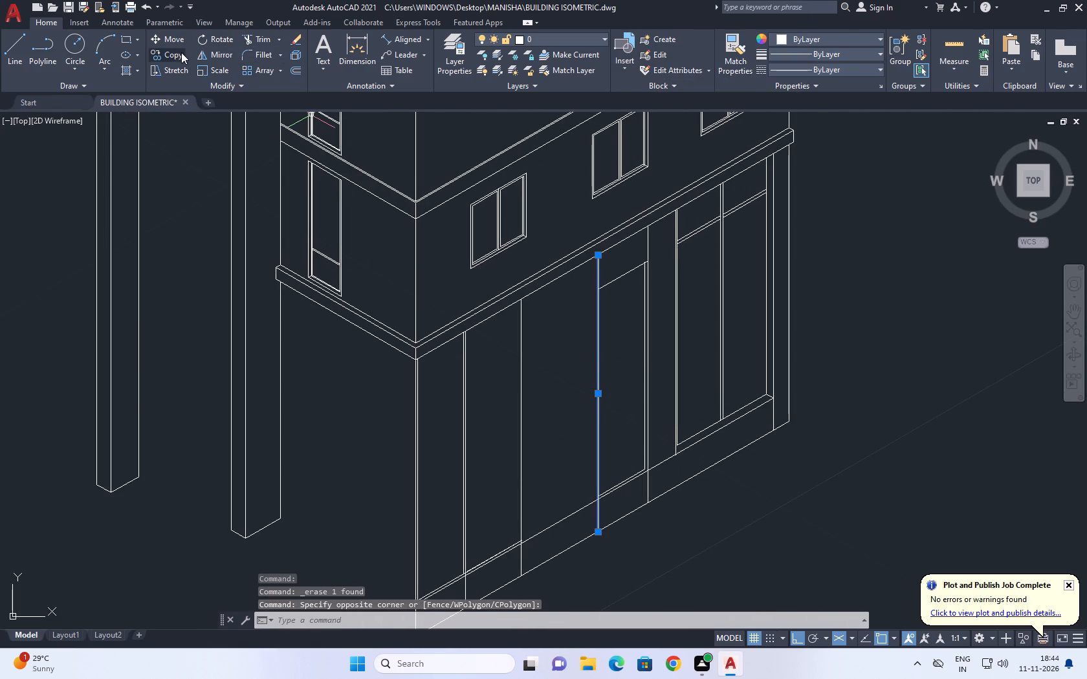
pyautogui.click(181, 54)
pyautogui.scroll(3, 579, 371)
pyautogui.click(648, 384)
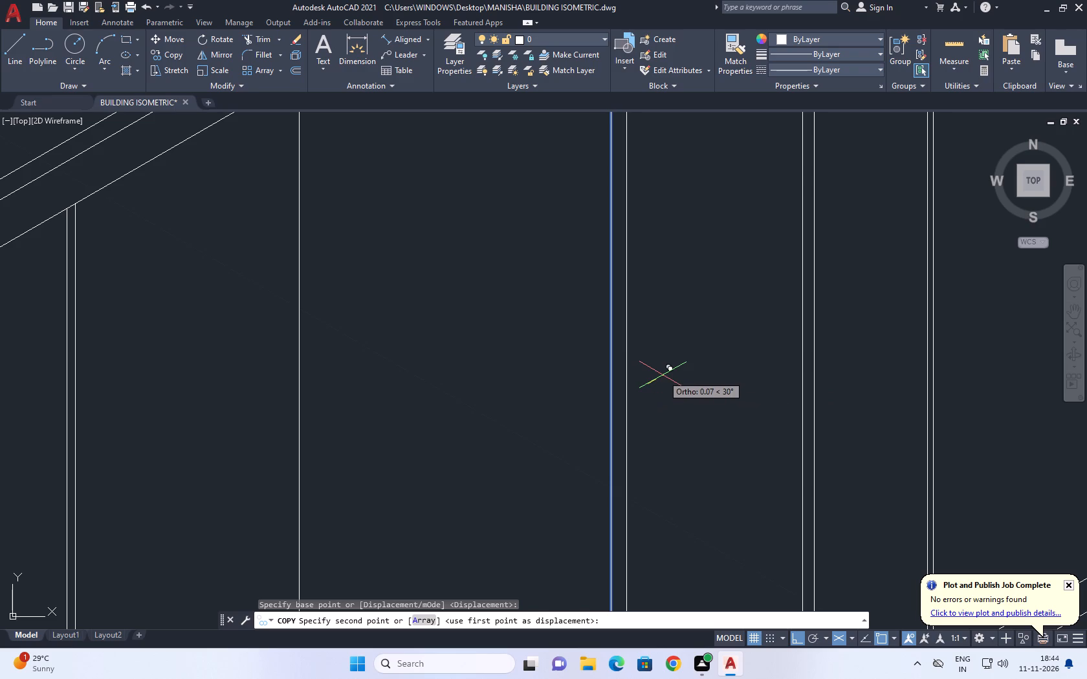
pyautogui.write('0.01')
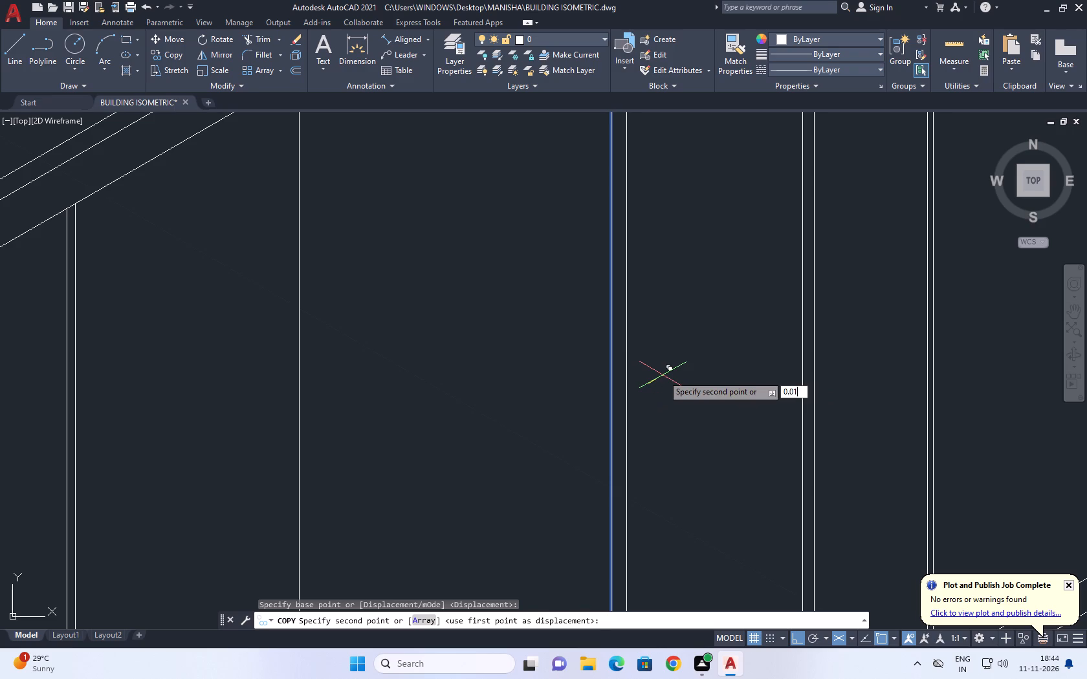
pyautogui.press('Return')
pyautogui.rightClick(684, 272)
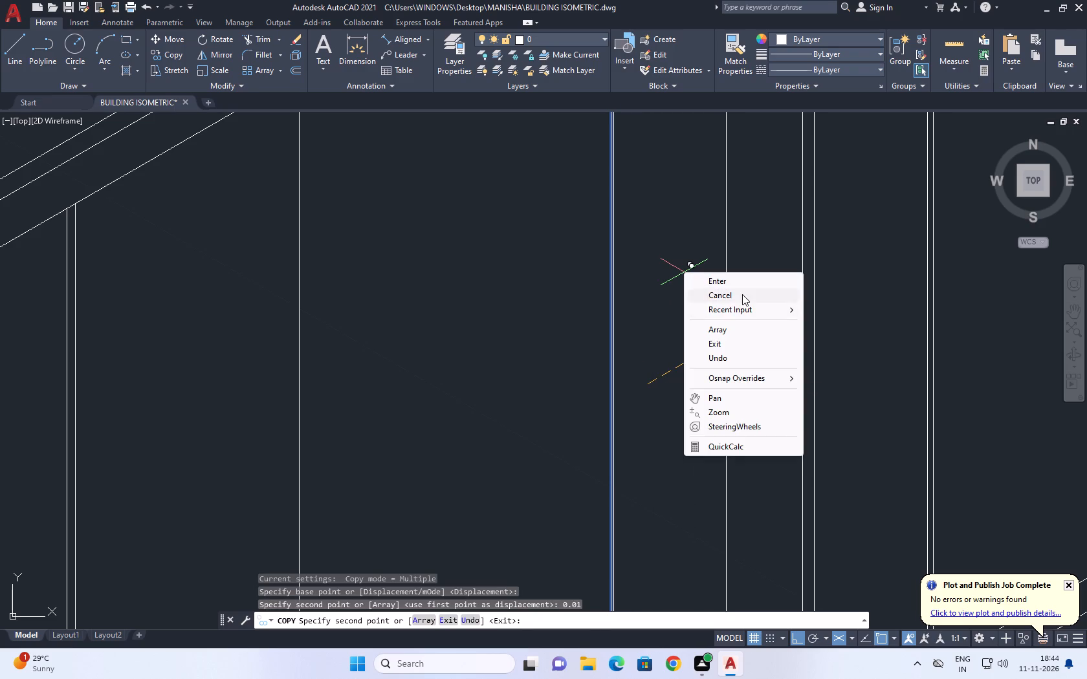
pyautogui.click(742, 294)
# Trim the copied vertical beside the third divider below the lower inset line, down to the base edge.
pyautogui.scroll(-4, 675, 280)
pyautogui.scroll(2, 655, 380)
pyautogui.moveTo(661, 385); pyautogui.dragTo(634, 392, button='middle')
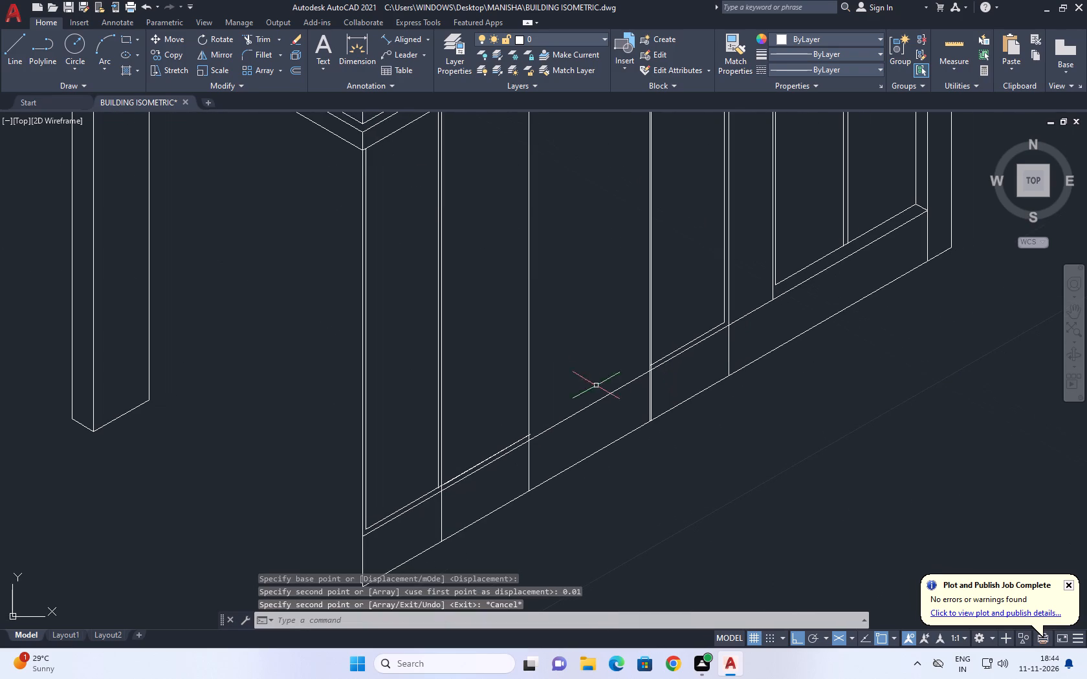
pyautogui.click(267, 38)
pyautogui.scroll(3, 653, 371)
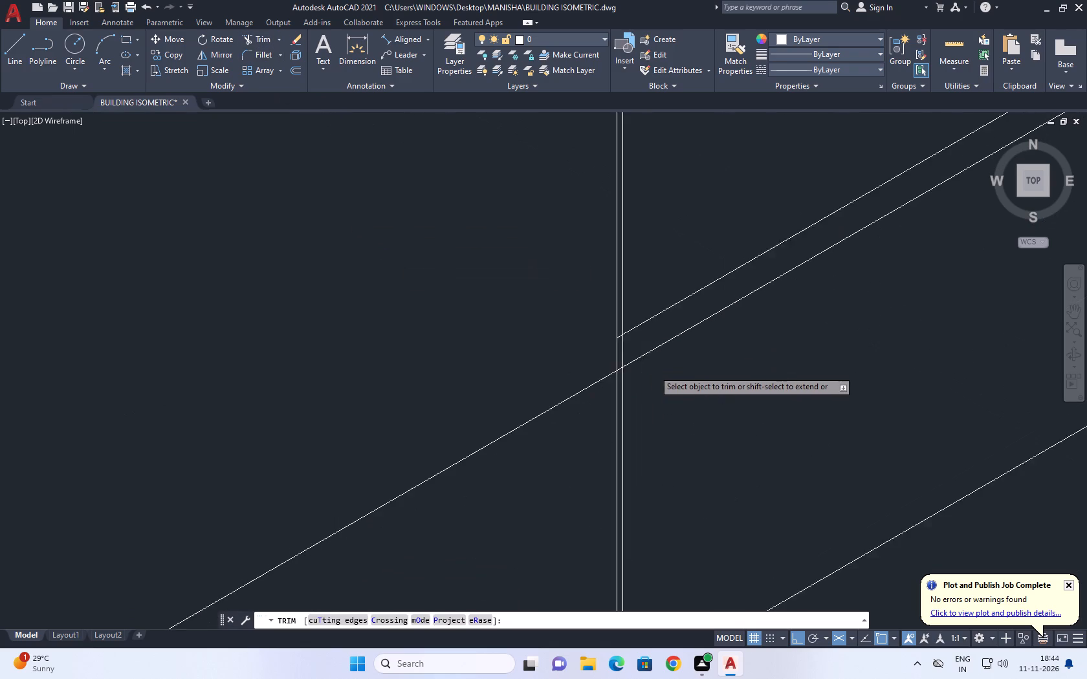
pyautogui.scroll(2, 653, 370)
pyautogui.click(601, 333)
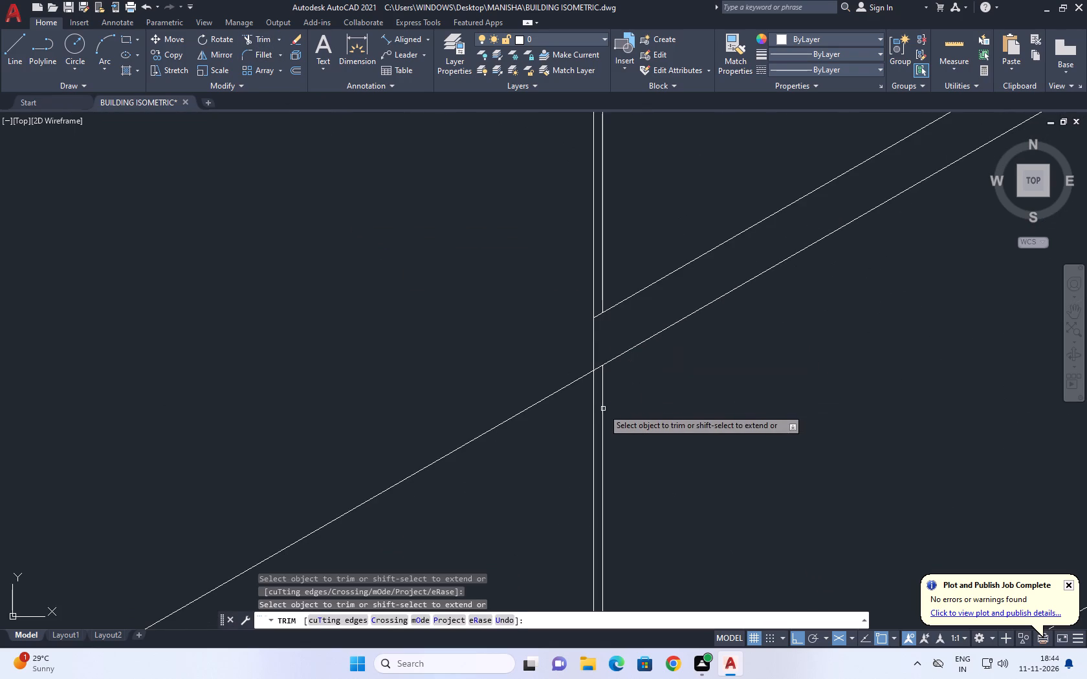
pyautogui.click(602, 404)
pyautogui.rightClick(657, 382)
pyautogui.click(678, 401)
# Trim the short stub of the lower inset line between the third divider and its copied vertical.
pyautogui.scroll(-3, 620, 389)
pyautogui.moveTo(645, 331); pyautogui.dragTo(630, 422, button='middle')
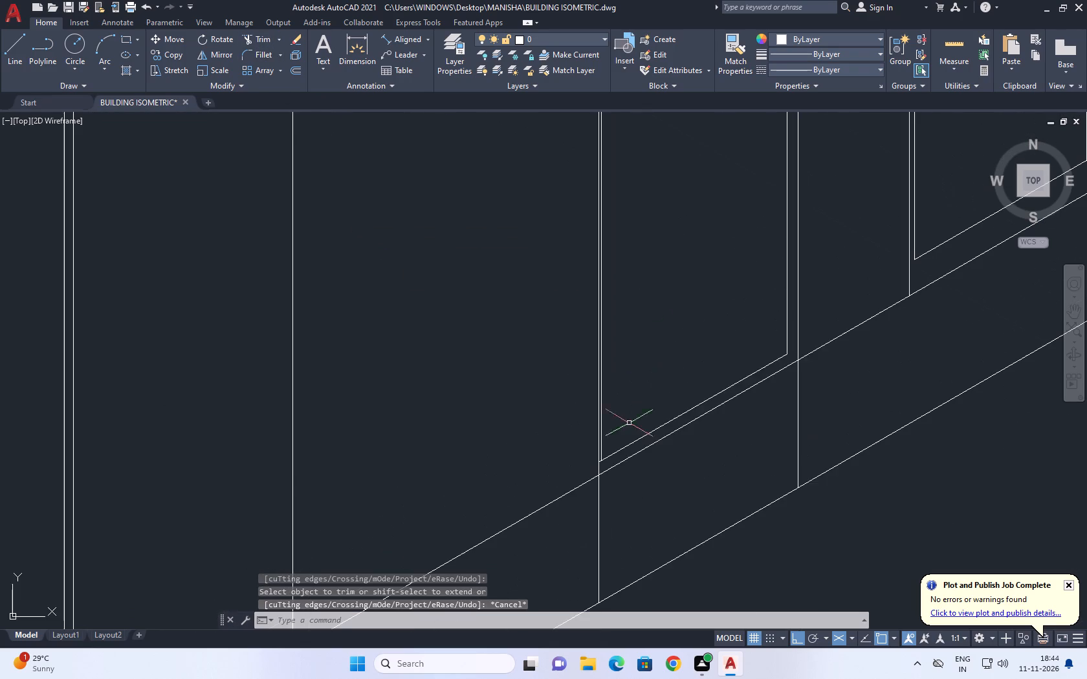
pyautogui.rightClick(659, 338)
pyautogui.click(702, 344)
pyautogui.scroll(3, 599, 460)
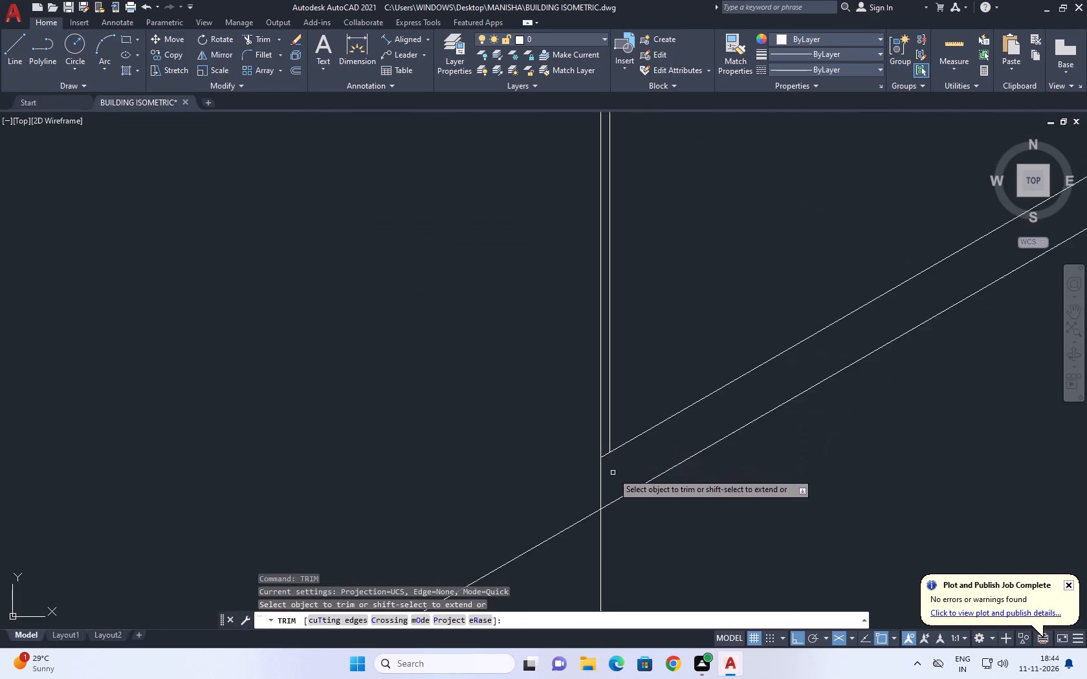
pyautogui.scroll(1, 613, 471)
pyautogui.click(599, 448)
pyautogui.rightClick(635, 371)
pyautogui.click(656, 387)
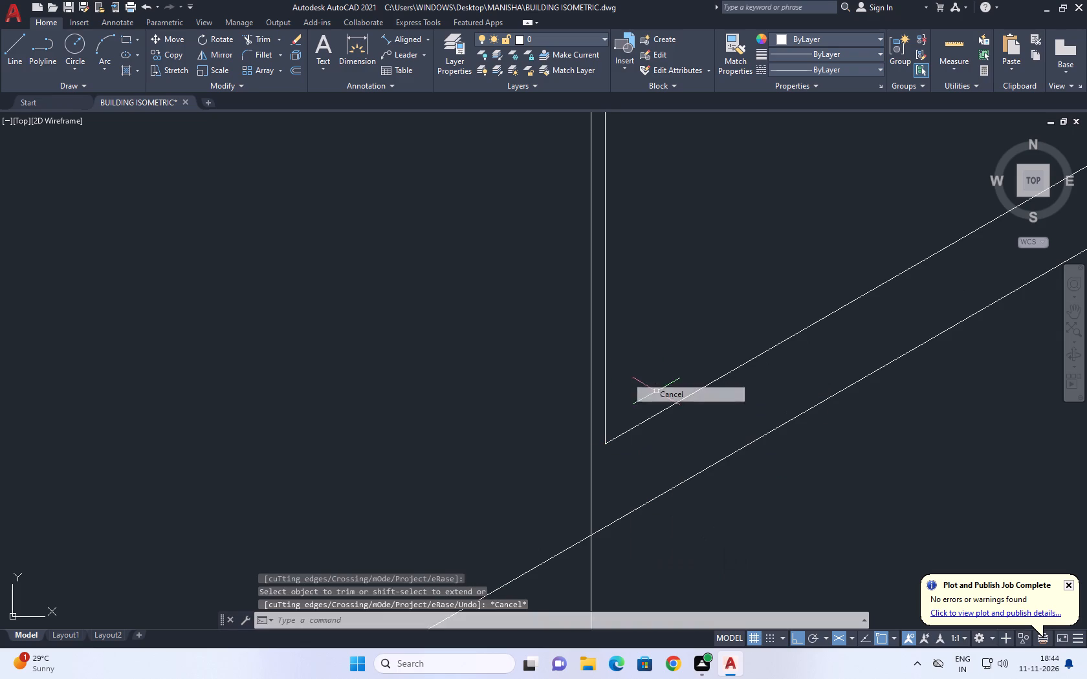
# Trim the copied vertical beside the third divider above the bay's upper sloping crossline.
pyautogui.scroll(-6, 657, 399)
pyautogui.moveTo(714, 210); pyautogui.dragTo(686, 411, button='middle')
pyautogui.scroll(2, 664, 257)
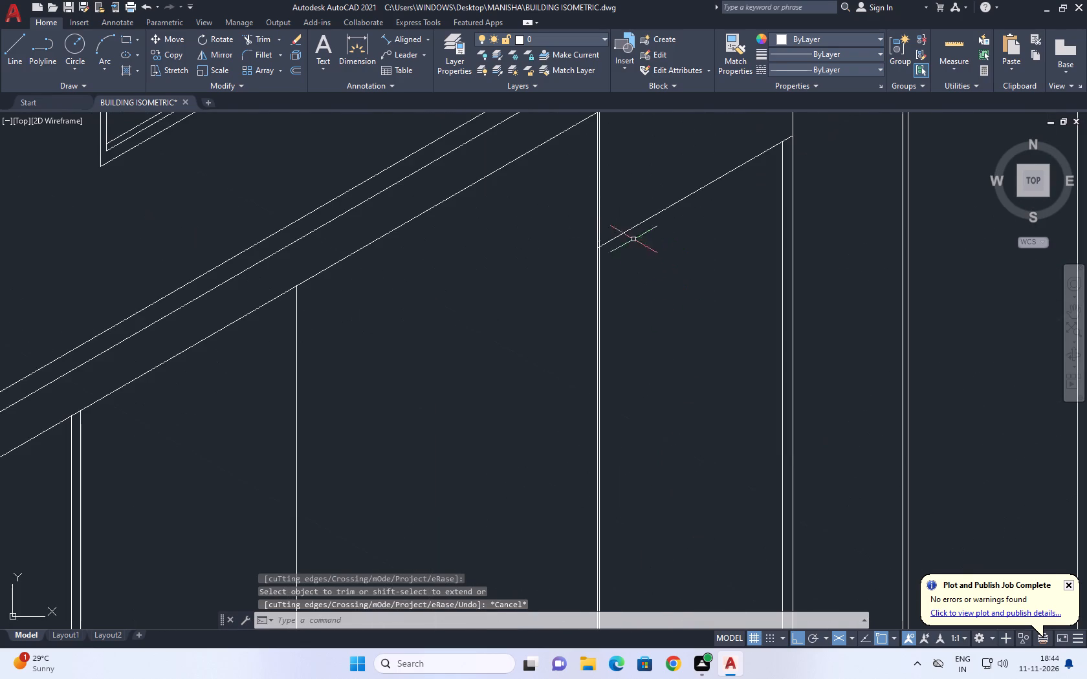
pyautogui.rightClick(619, 213)
pyautogui.click(670, 220)
pyautogui.scroll(2, 610, 200)
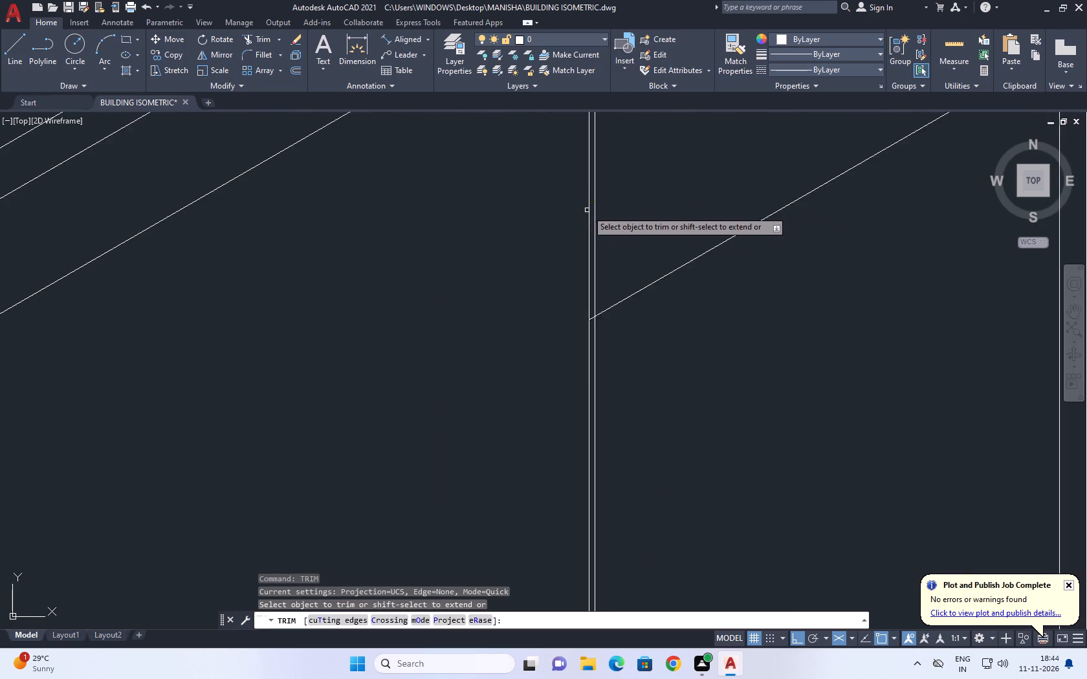
pyautogui.scroll(1, 587, 210)
pyautogui.click(597, 220)
pyautogui.rightClick(615, 233)
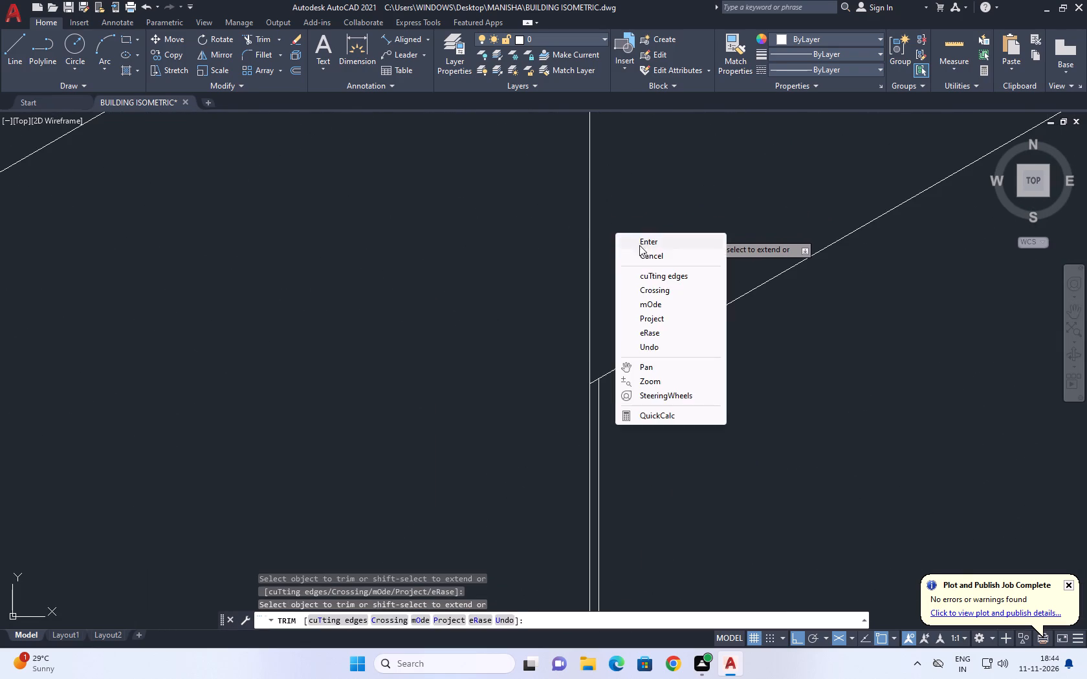
pyautogui.click(646, 252)
# Move the trimmed inset vertical beside the third divider by 0.02 towards the fourth divider.
pyautogui.scroll(-3, 639, 255)
pyautogui.scroll(3, 621, 350)
pyautogui.click(638, 199)
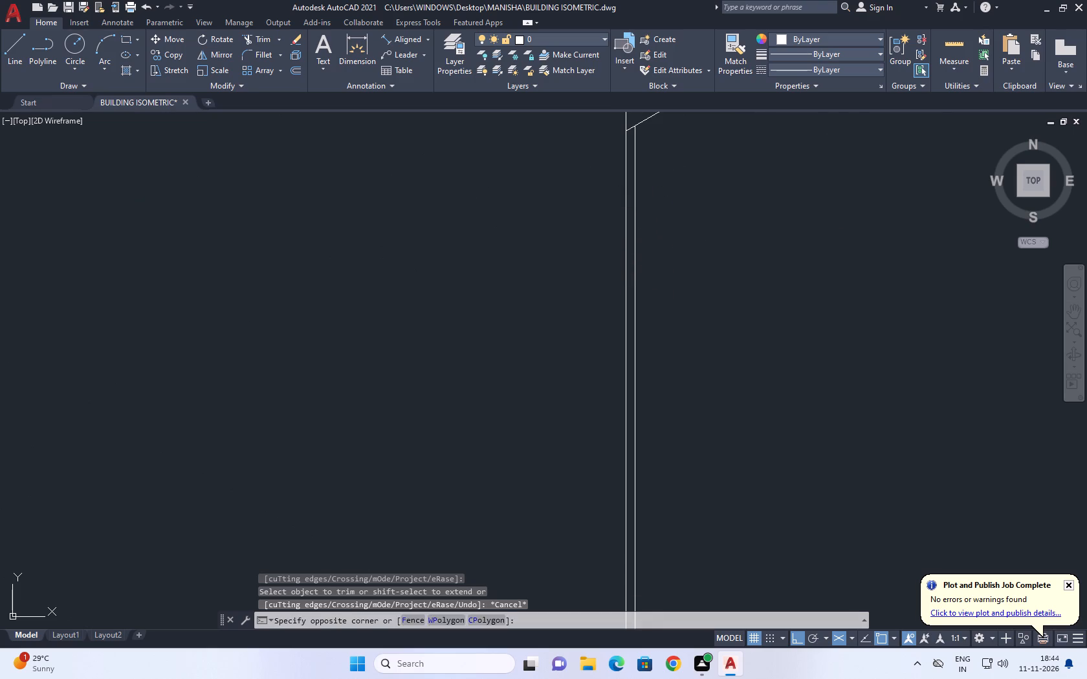
pyautogui.click(631, 221)
pyautogui.moveTo(685, 242); pyautogui.dragTo(633, 315, button='middle')
pyautogui.scroll(-3, 597, 350)
pyautogui.moveTo(765, 299); pyautogui.dragTo(686, 355, button='middle')
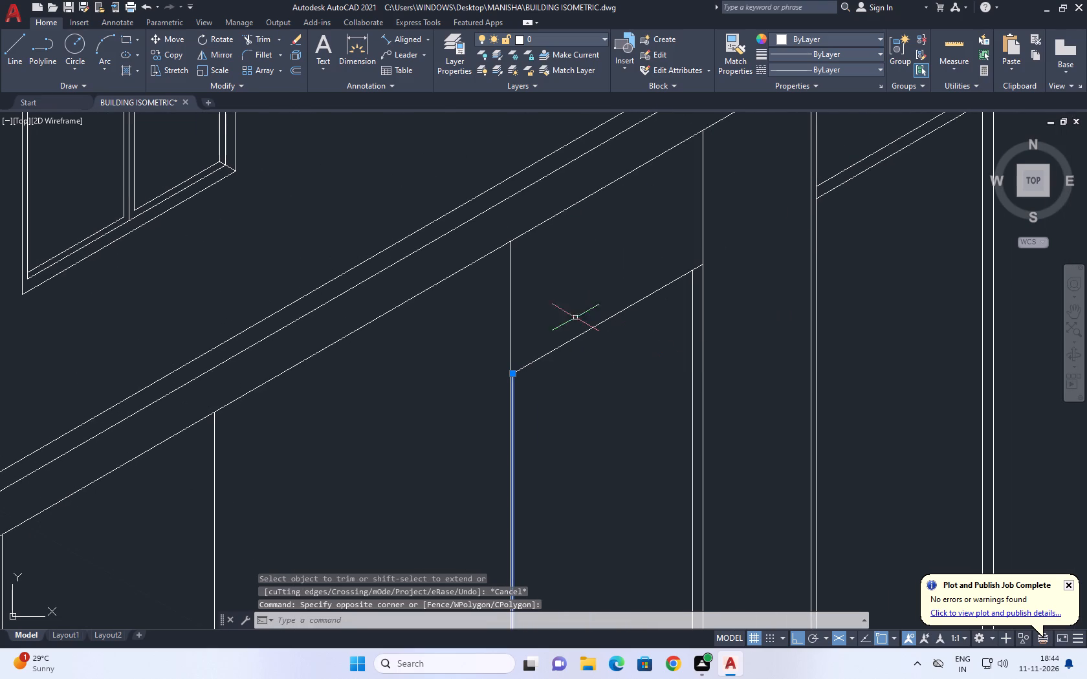
pyautogui.click(182, 38)
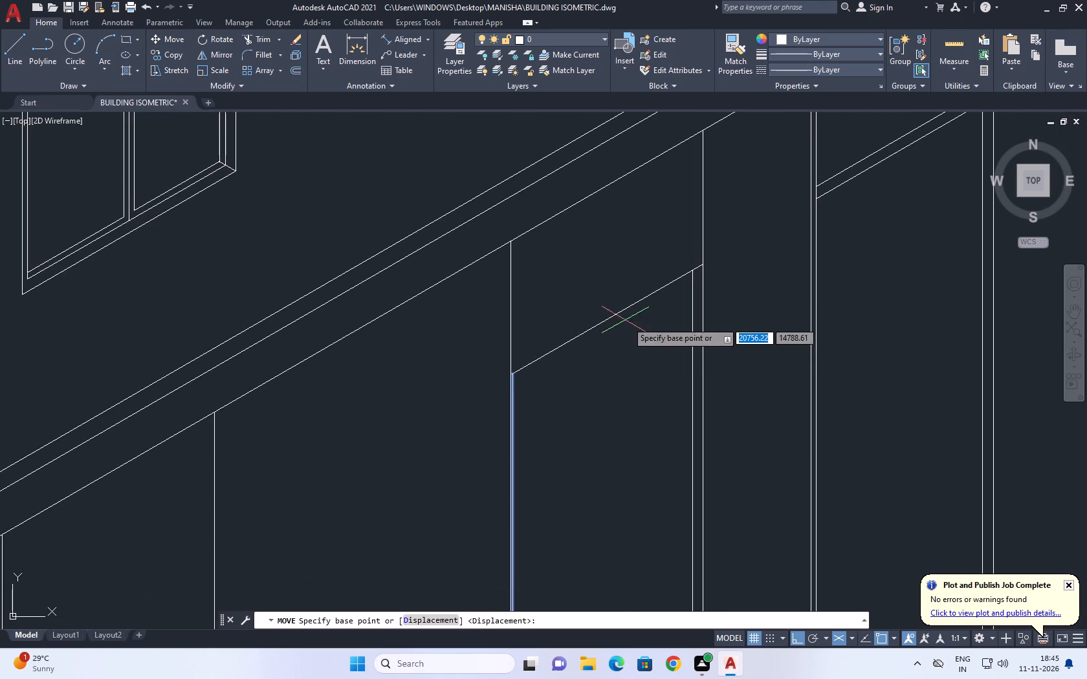
pyautogui.scroll(2, 587, 349)
pyautogui.click(549, 354)
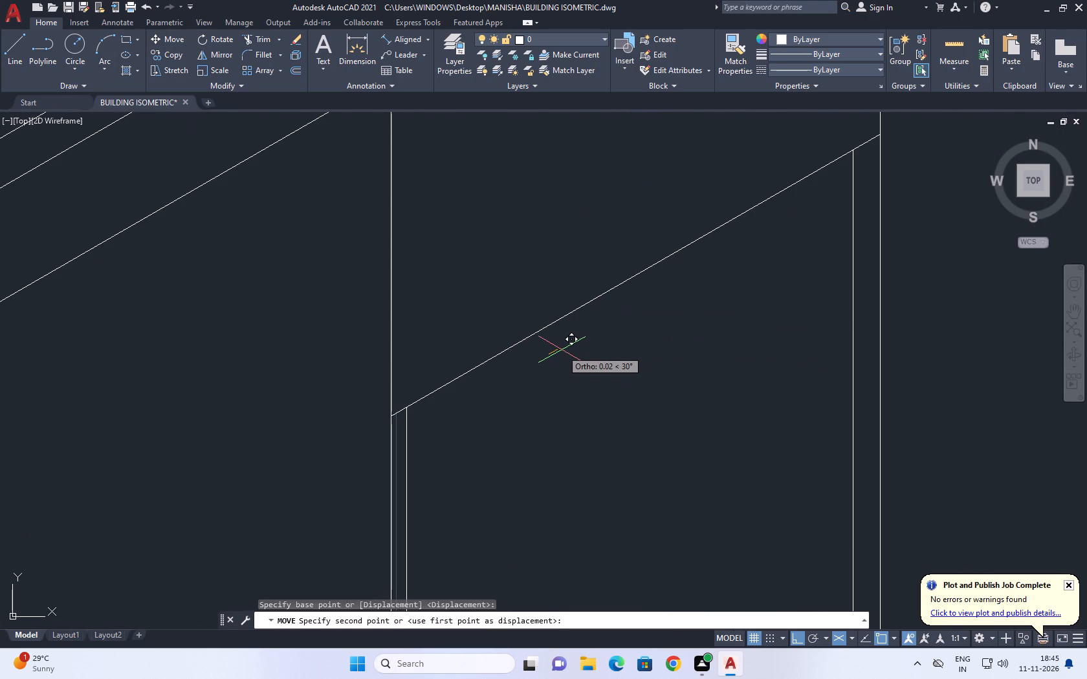
pyautogui.write('0.02')
pyautogui.press('Return')
# Erase the two inset verticals in the first bay, beside the building corner and the first divider.
pyautogui.scroll(-4, 565, 336)
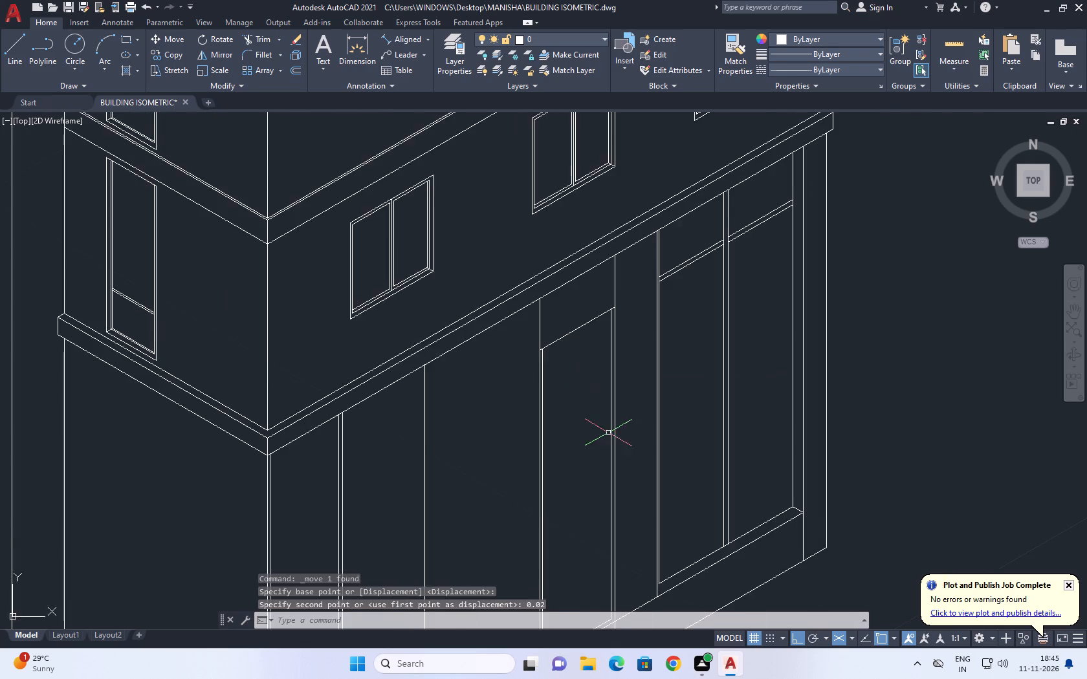
pyautogui.moveTo(607, 434); pyautogui.dragTo(599, 255, button='middle')
pyautogui.scroll(2, 519, 484)
pyautogui.scroll(-3, 648, 460)
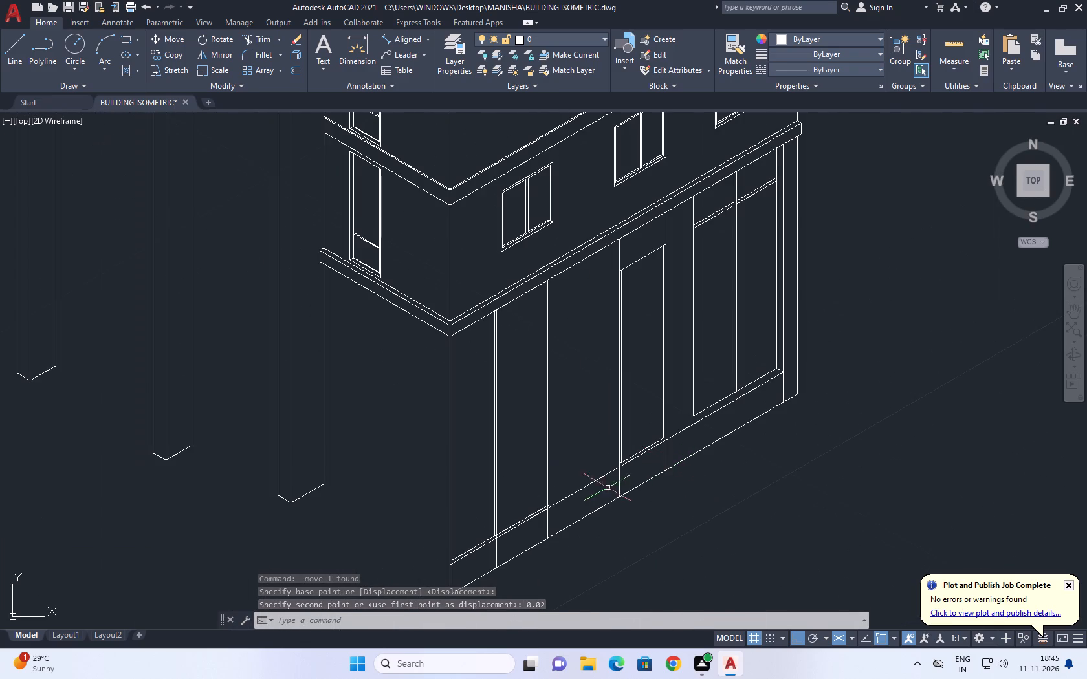
pyautogui.moveTo(641, 495); pyautogui.dragTo(655, 469, button='middle')
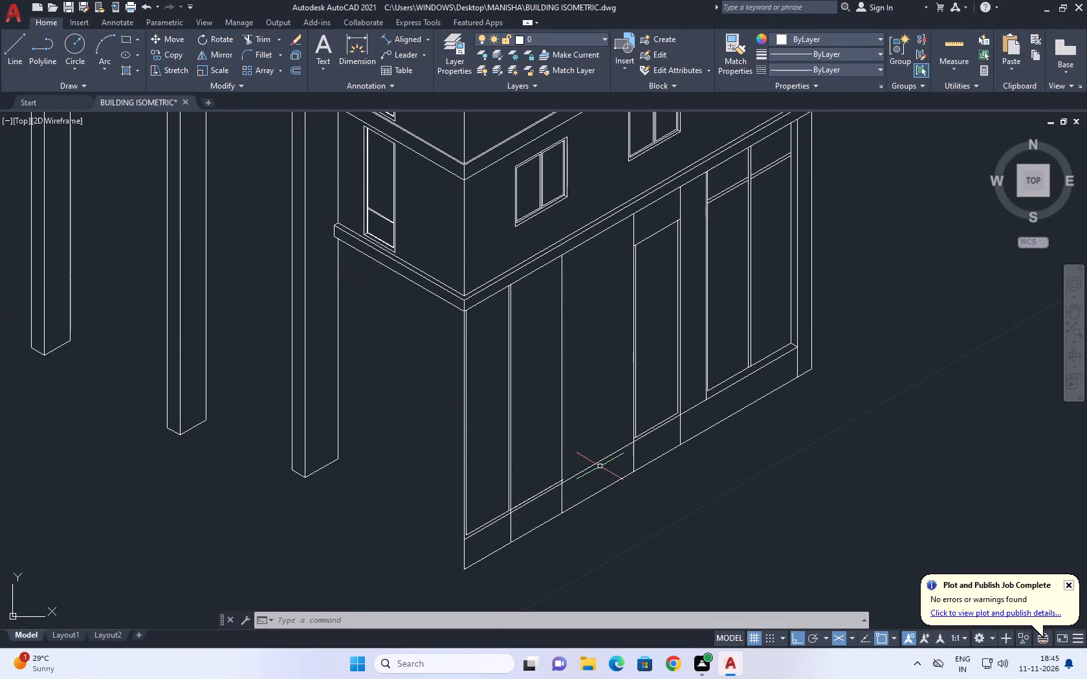
pyautogui.scroll(3, 488, 540)
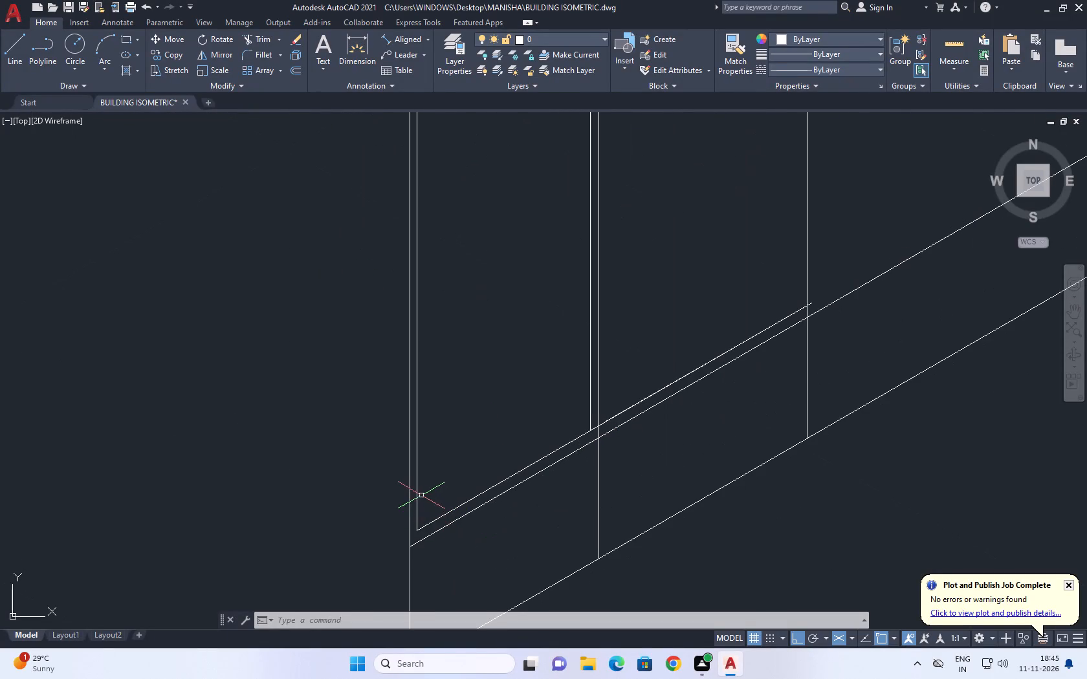
pyautogui.click(416, 491)
pyautogui.rightClick(457, 350)
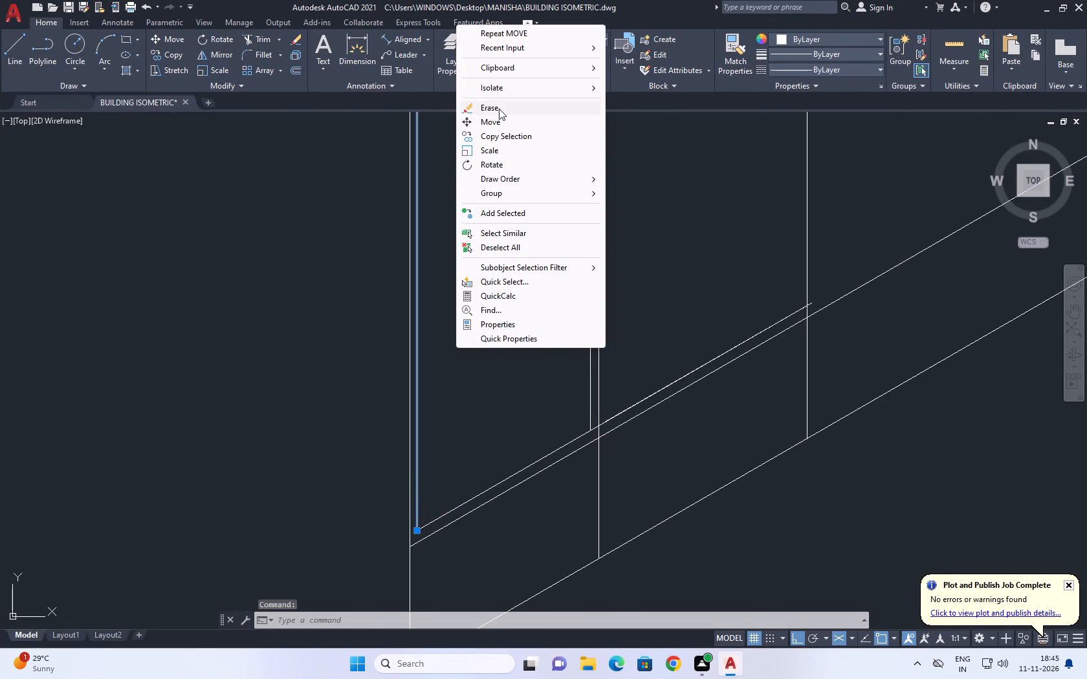
pyautogui.click(499, 109)
pyautogui.click(592, 299)
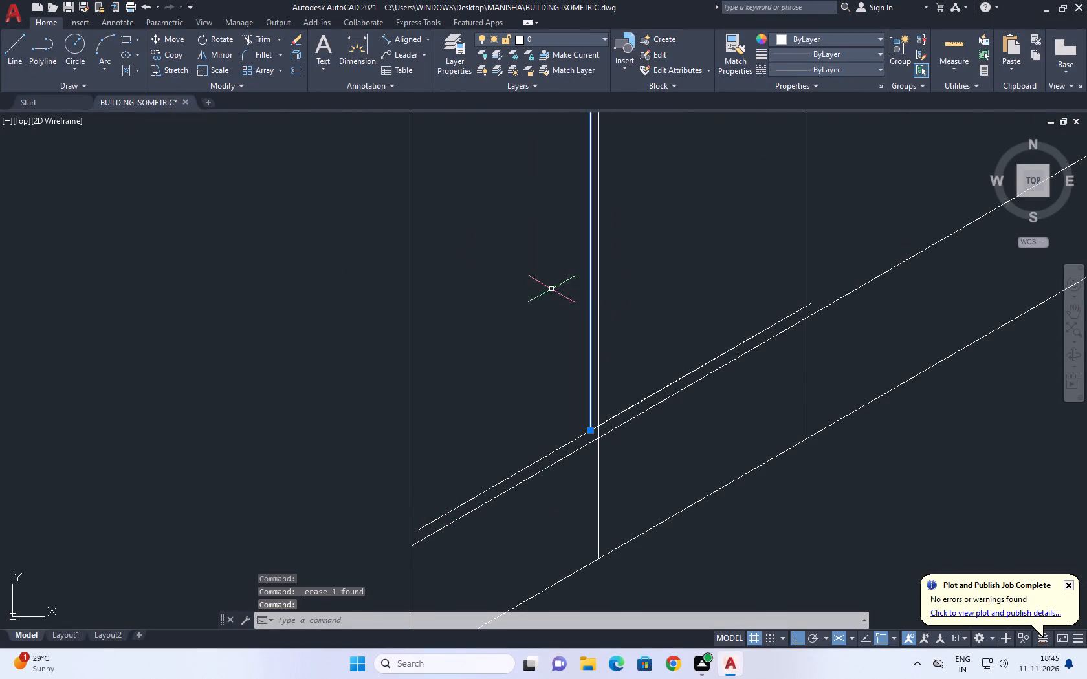
pyautogui.rightClick(496, 239)
pyautogui.click(541, 321)
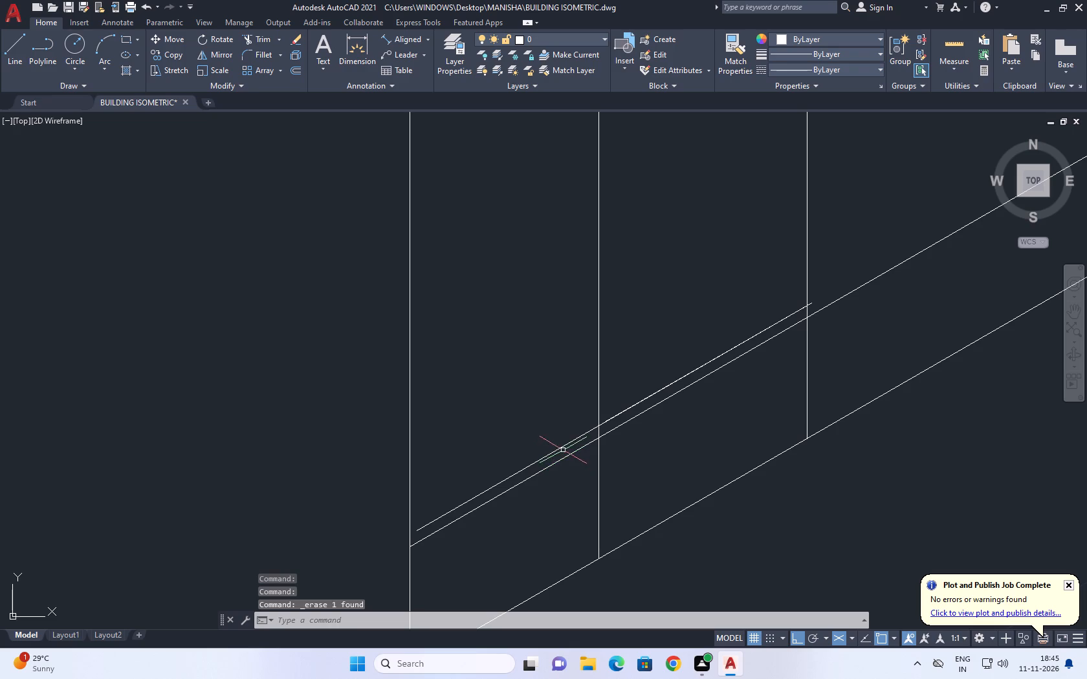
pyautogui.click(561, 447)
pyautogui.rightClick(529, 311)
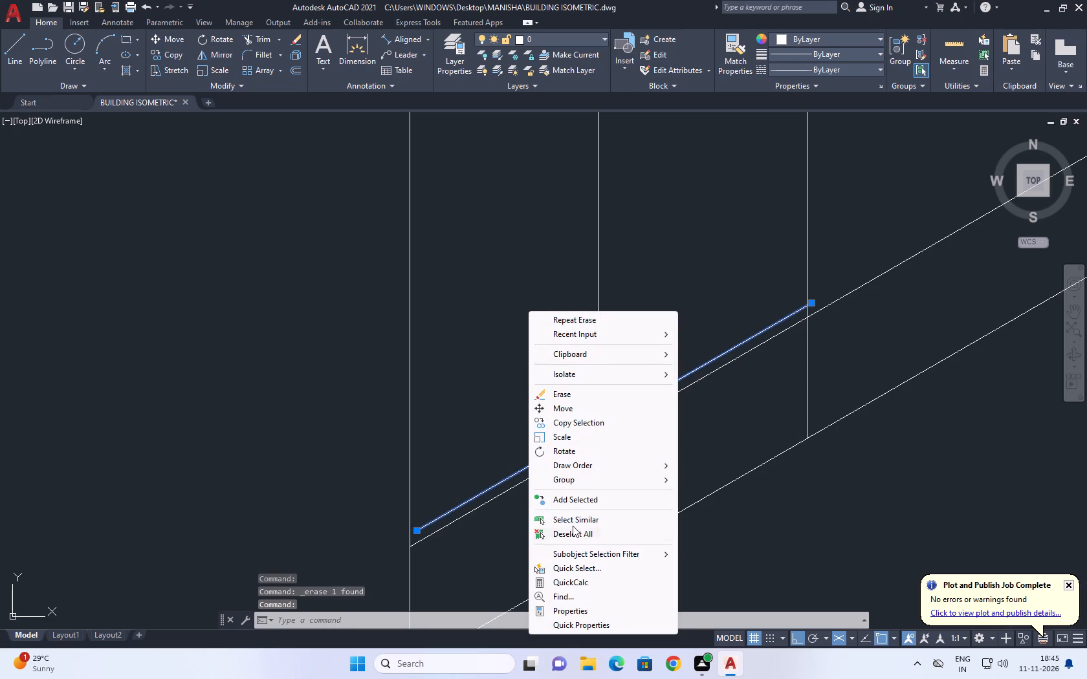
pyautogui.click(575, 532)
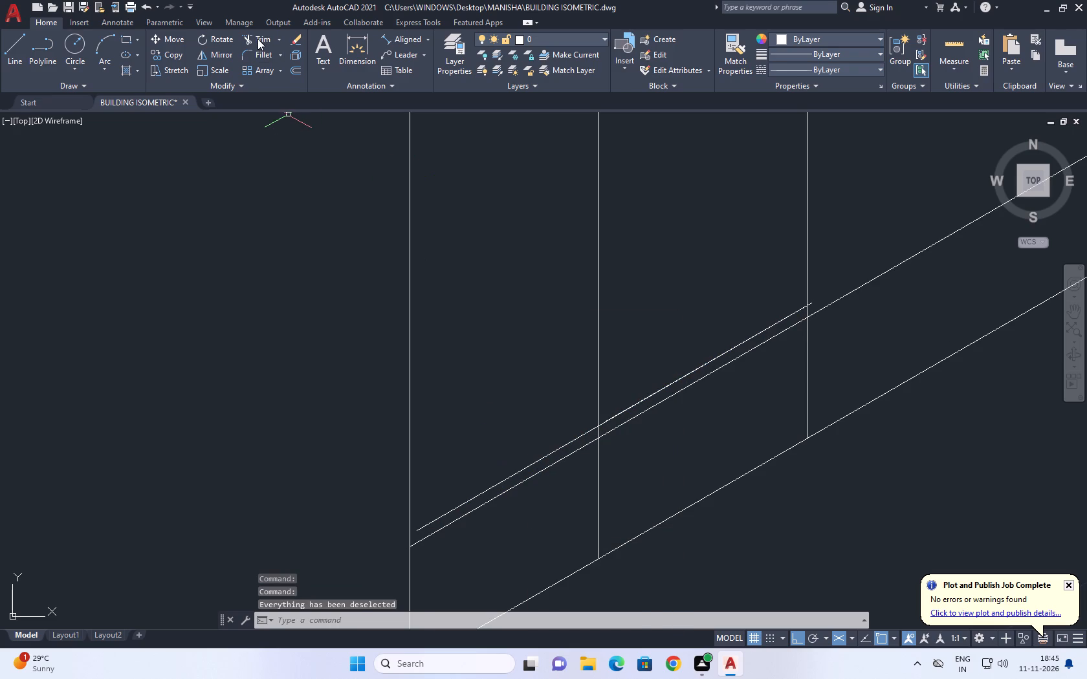
# Trim away the lower inset line in the first bay and its overhang past the second divider.
pyautogui.click(258, 38)
pyautogui.click(490, 488)
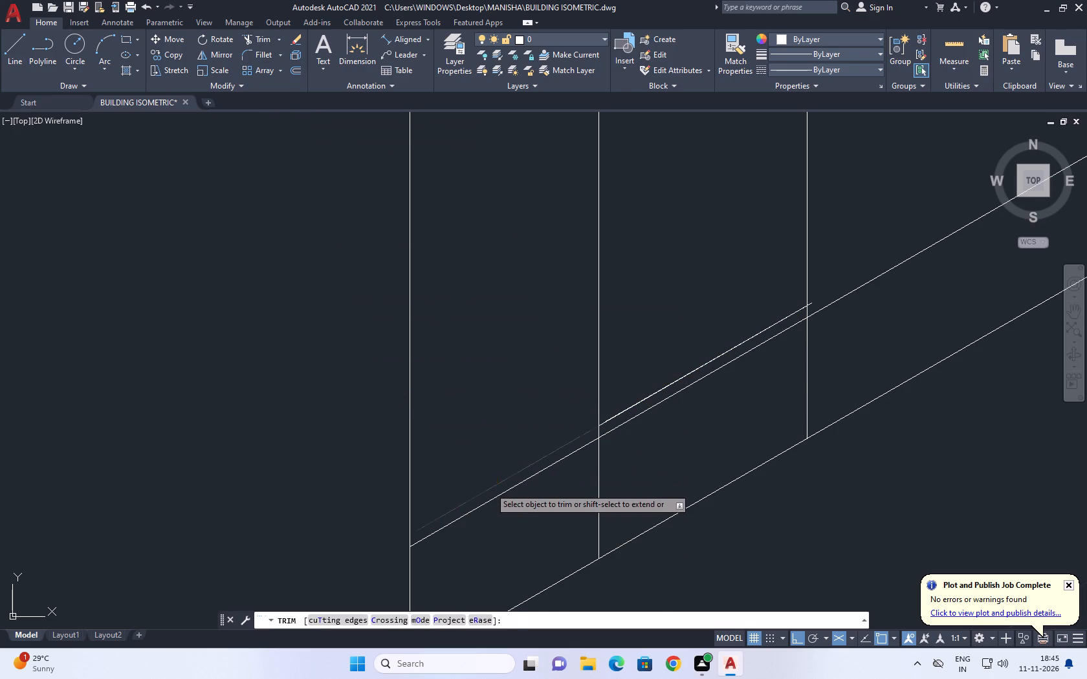
pyautogui.scroll(3, 802, 314)
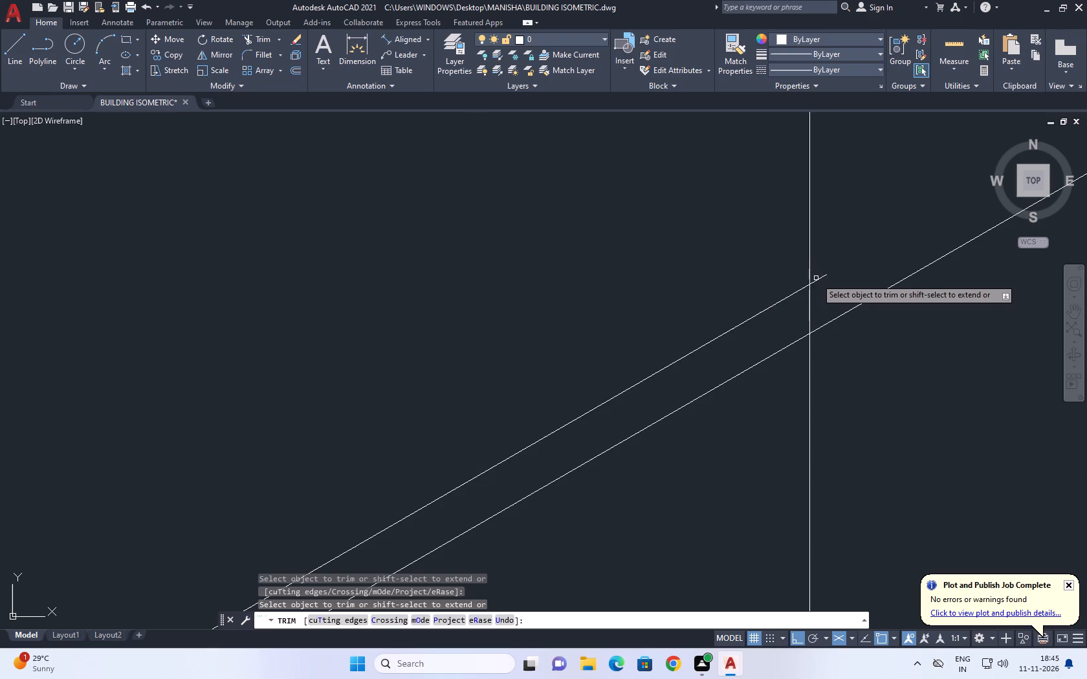
pyautogui.click(816, 279)
pyautogui.click(817, 283)
pyautogui.rightClick(828, 257)
pyautogui.click(866, 278)
# Copy the second divider 0.05 towards the first divider to form an inset vertical in the second bay.
pyautogui.scroll(-9, 831, 310)
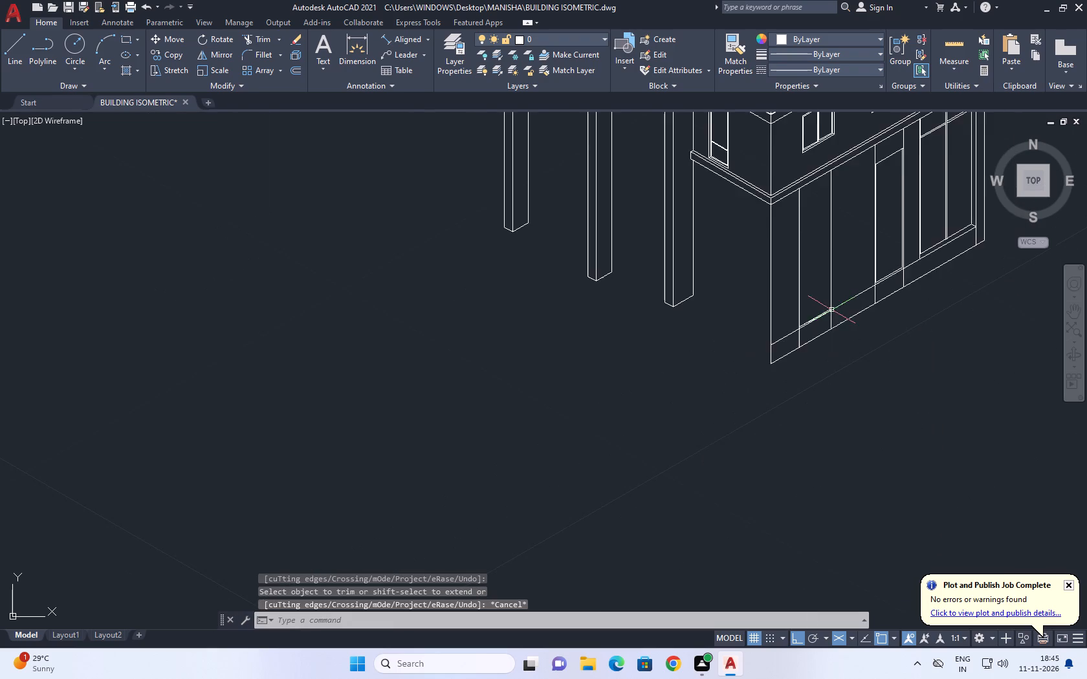
pyautogui.moveTo(825, 243); pyautogui.dragTo(826, 292, button='middle')
pyautogui.click(836, 275)
pyautogui.click(826, 280)
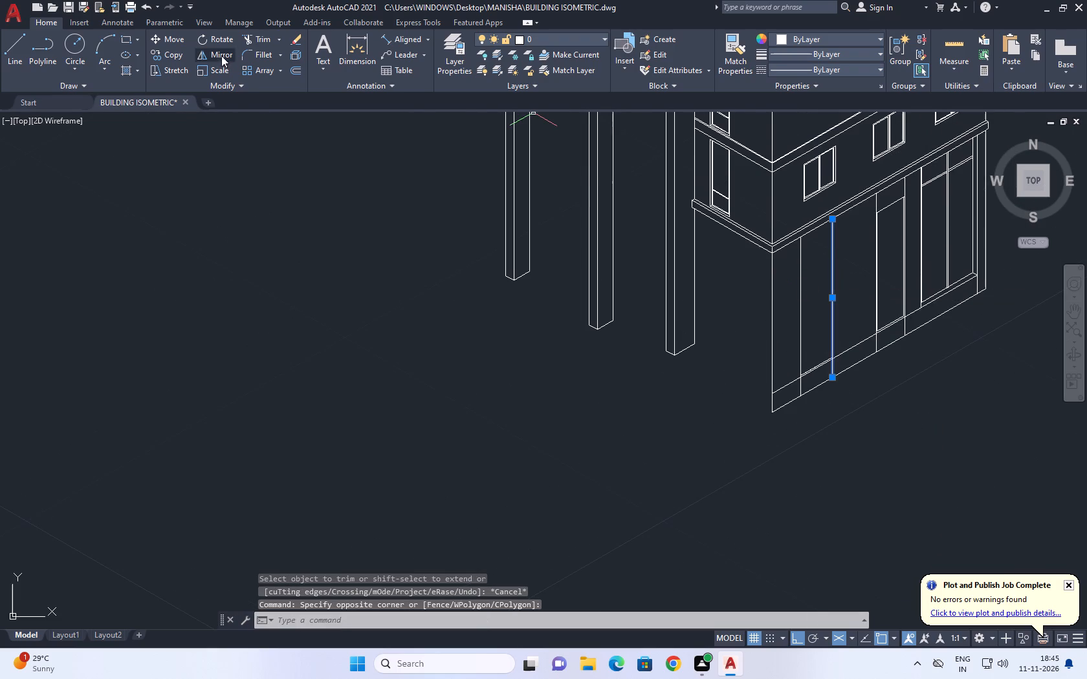
pyautogui.click(182, 54)
pyautogui.scroll(2, 851, 319)
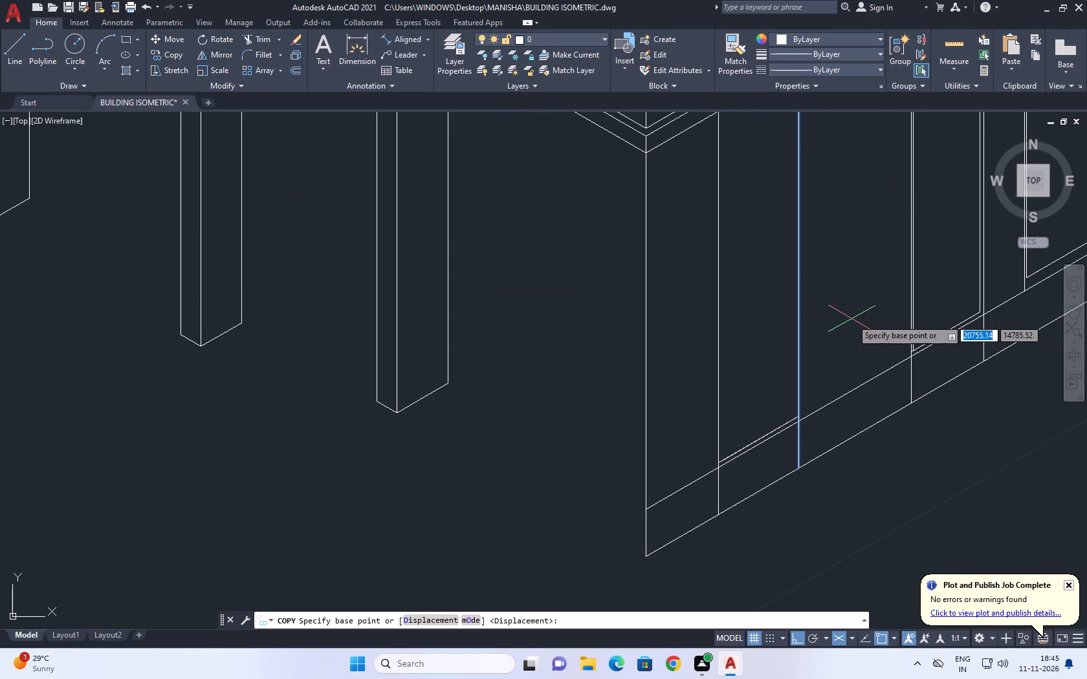
pyautogui.click(851, 286)
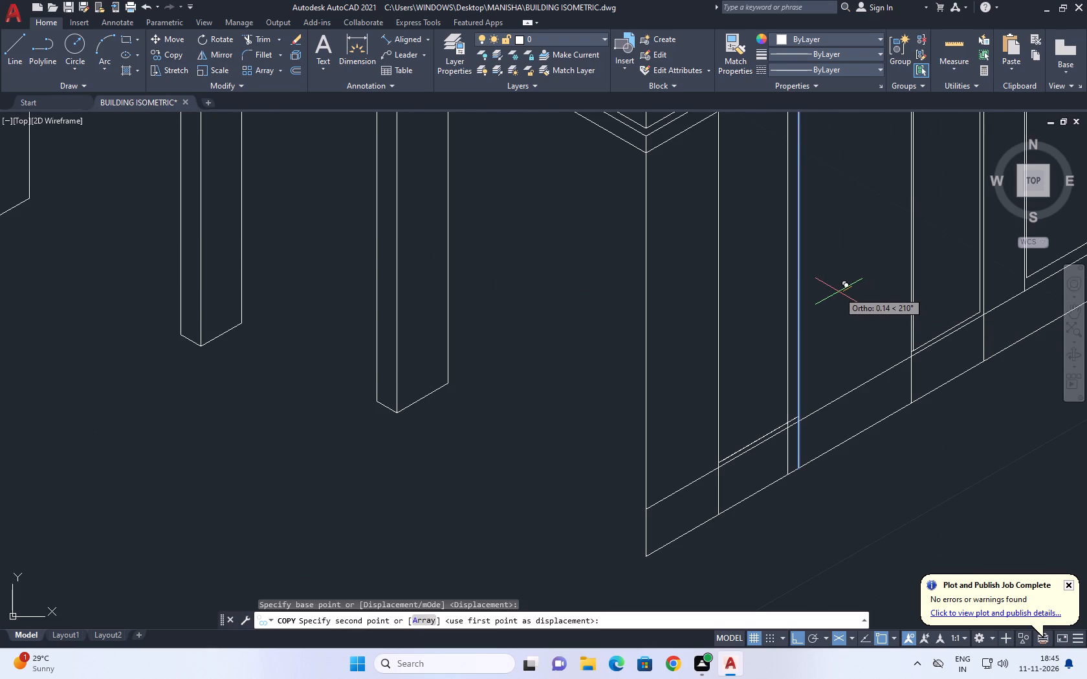
pyautogui.write('0.05')
pyautogui.press('Return')
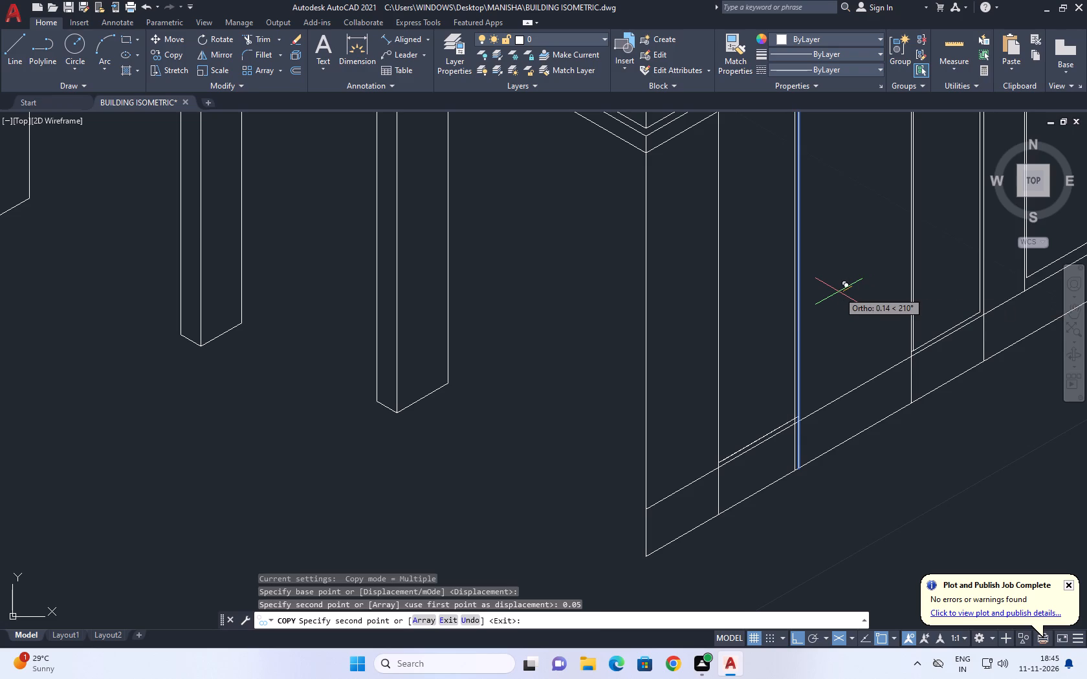
pyautogui.rightClick(839, 292)
pyautogui.click(872, 316)
# Copy the first divider 0.025 towards the second divider to form the bay's other inset vertical.
pyautogui.click(737, 270)
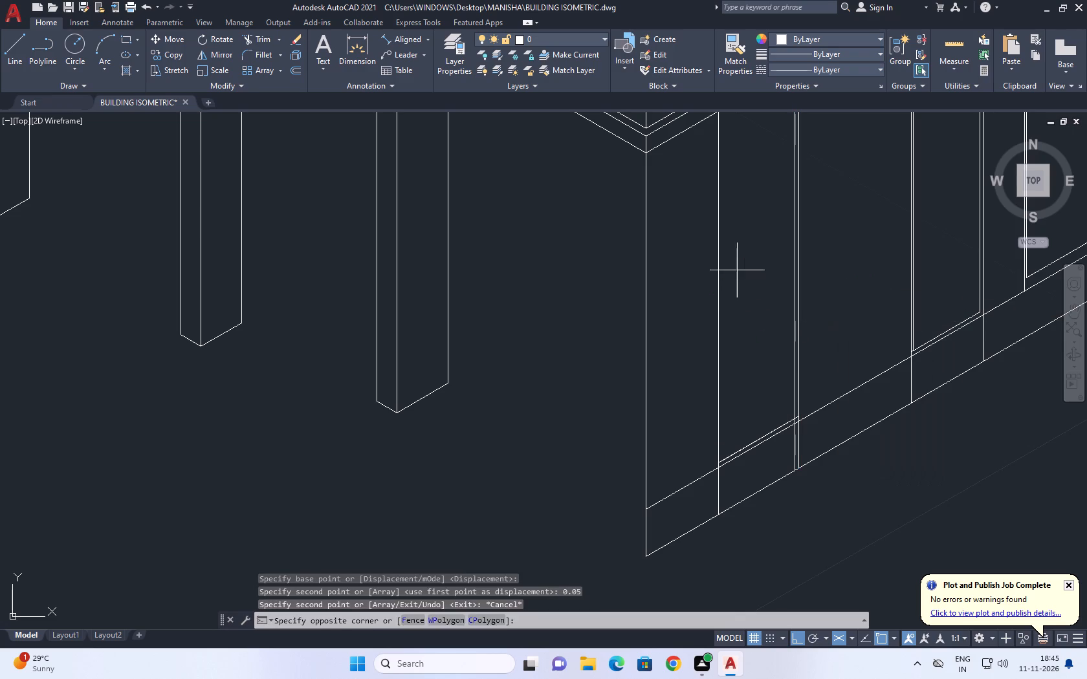
pyautogui.moveTo(684, 300); pyautogui.dragTo(679, 306)
pyautogui.click(174, 49)
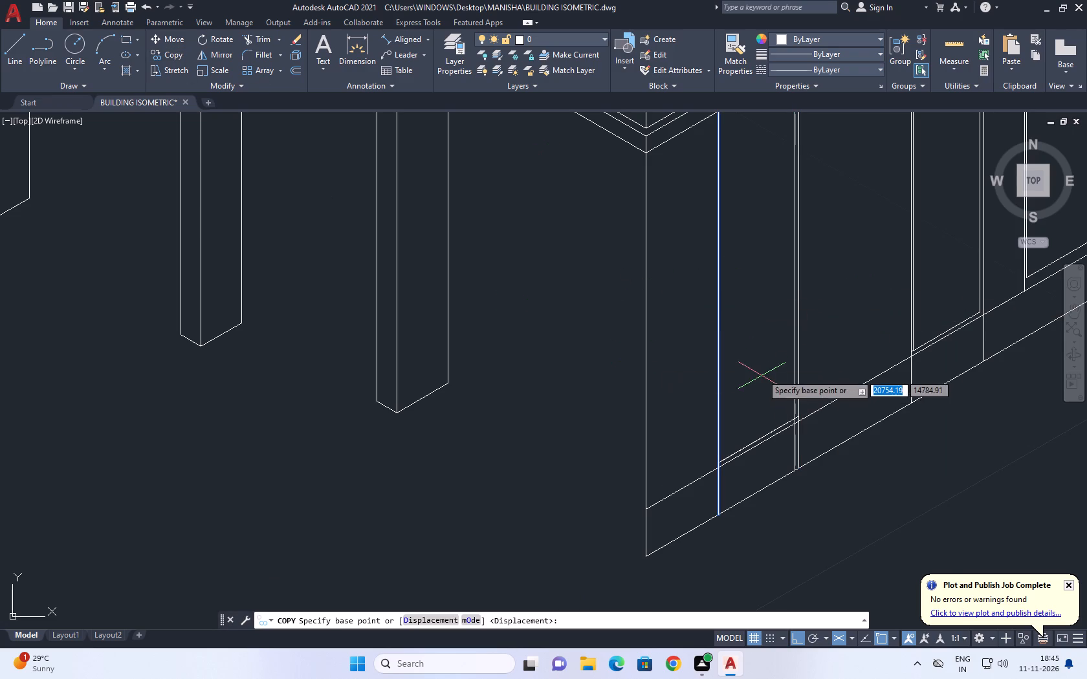
pyautogui.scroll(2, 762, 366)
pyautogui.click(724, 357)
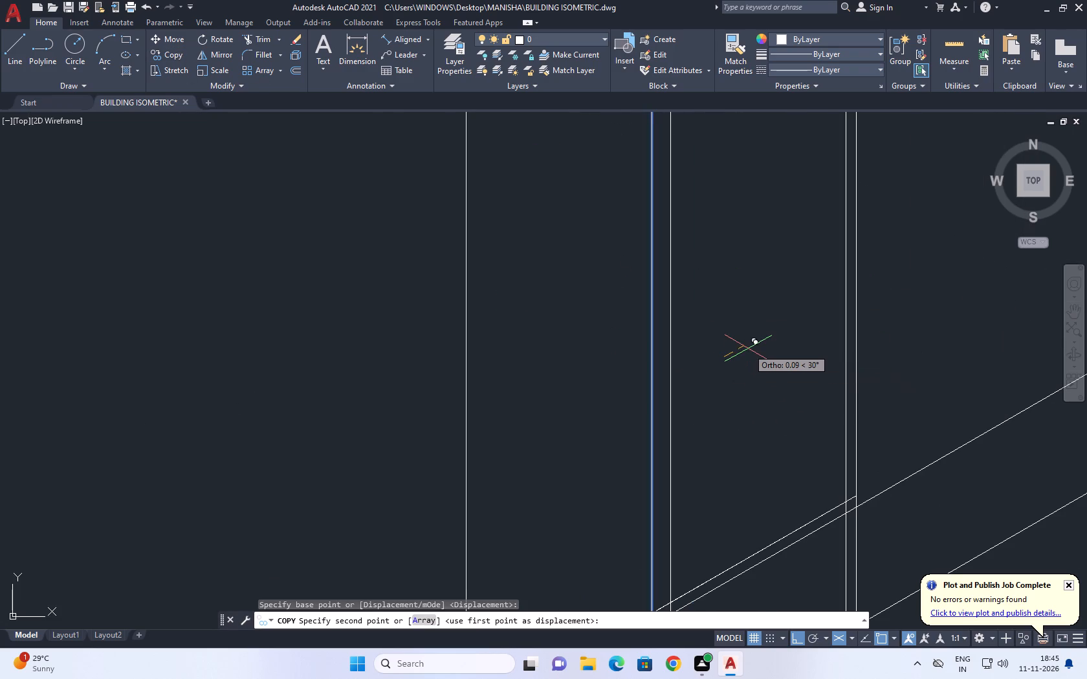
pyautogui.write('0.025')
pyautogui.press('Return')
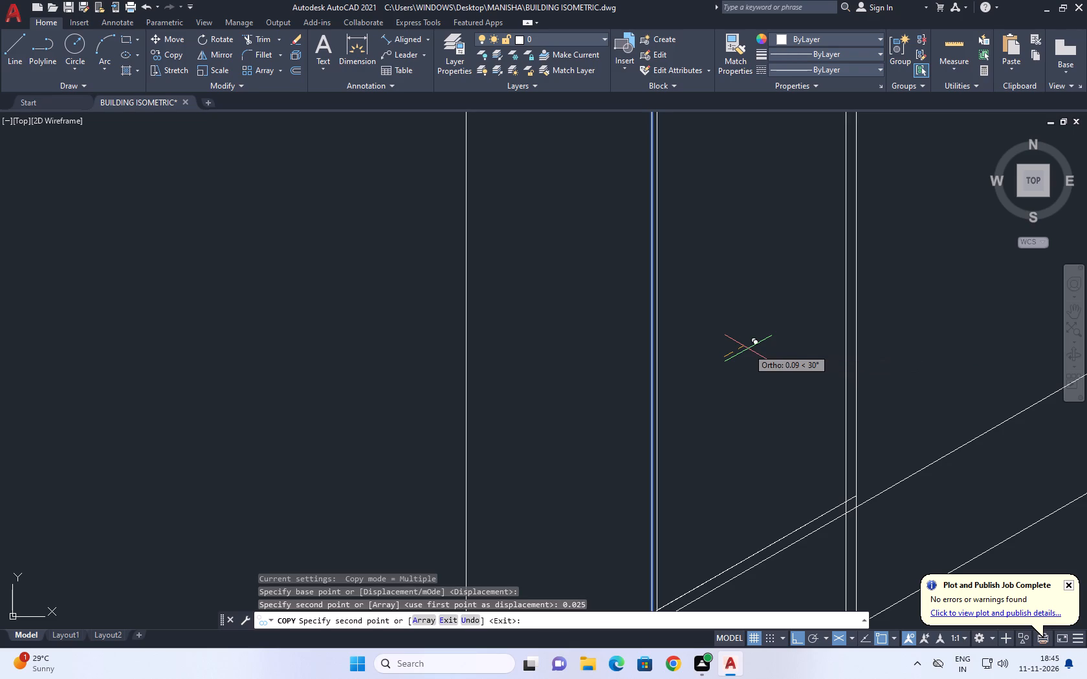
pyautogui.rightClick(752, 339)
pyautogui.click(800, 371)
pyautogui.click(808, 364)
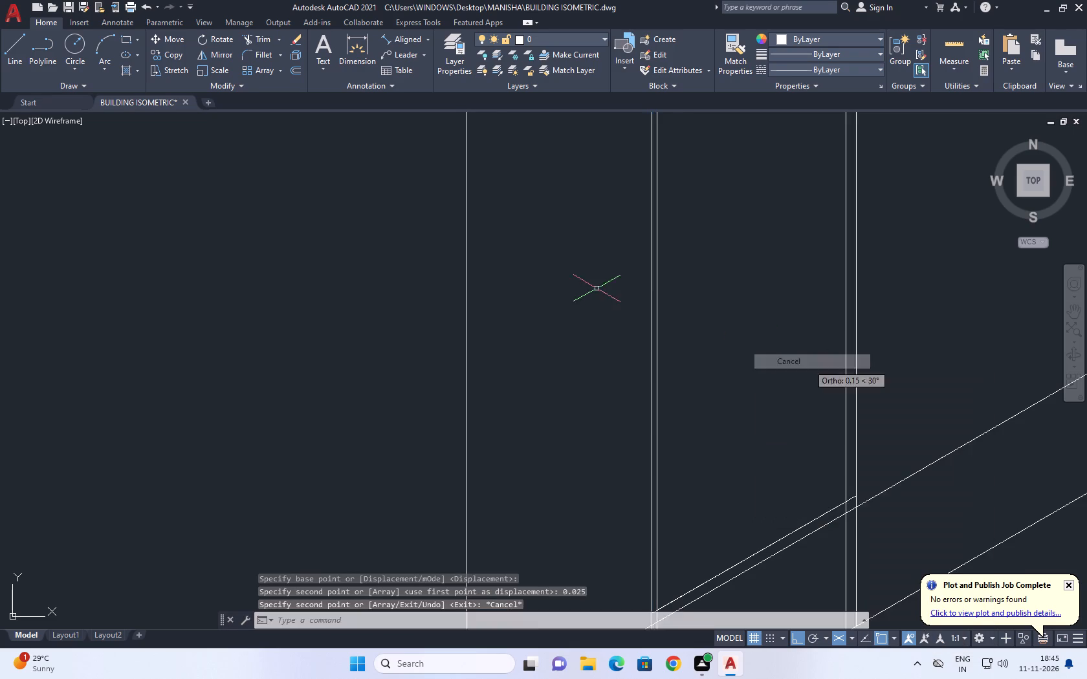
# Erase the extra sloping inset line near the foot of the bay between the first and second dividers.
pyautogui.scroll(-3, 595, 288)
pyautogui.scroll(3, 604, 396)
pyautogui.moveTo(622, 323); pyautogui.dragTo(623, 352, button='middle')
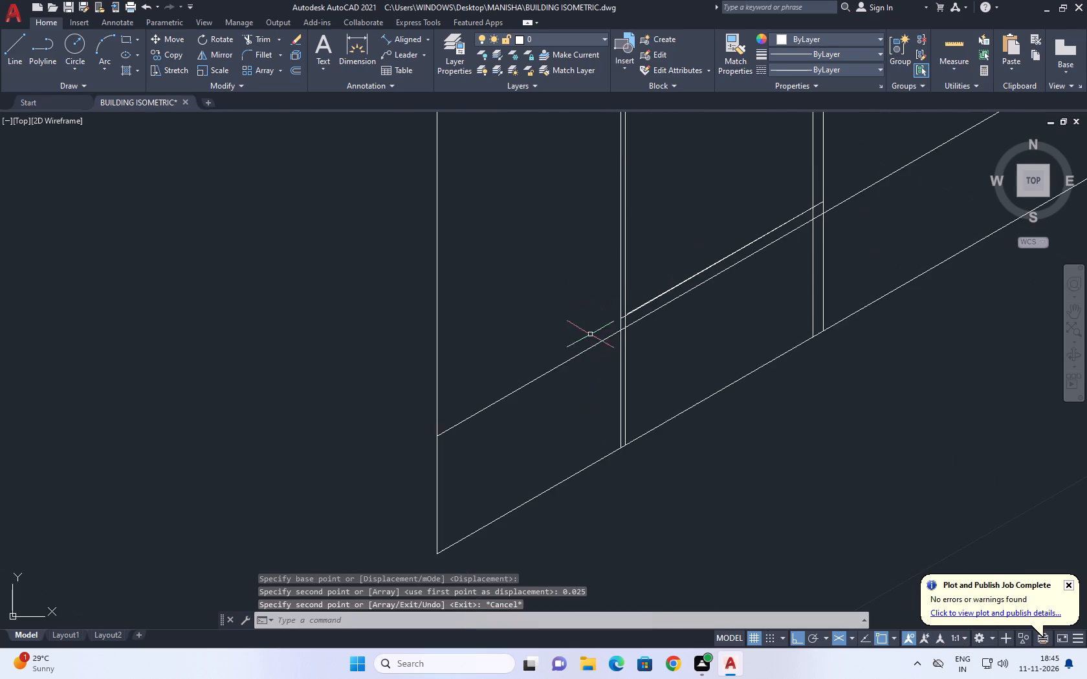
pyautogui.scroll(2, 597, 320)
pyautogui.click(667, 297)
pyautogui.rightClick(688, 233)
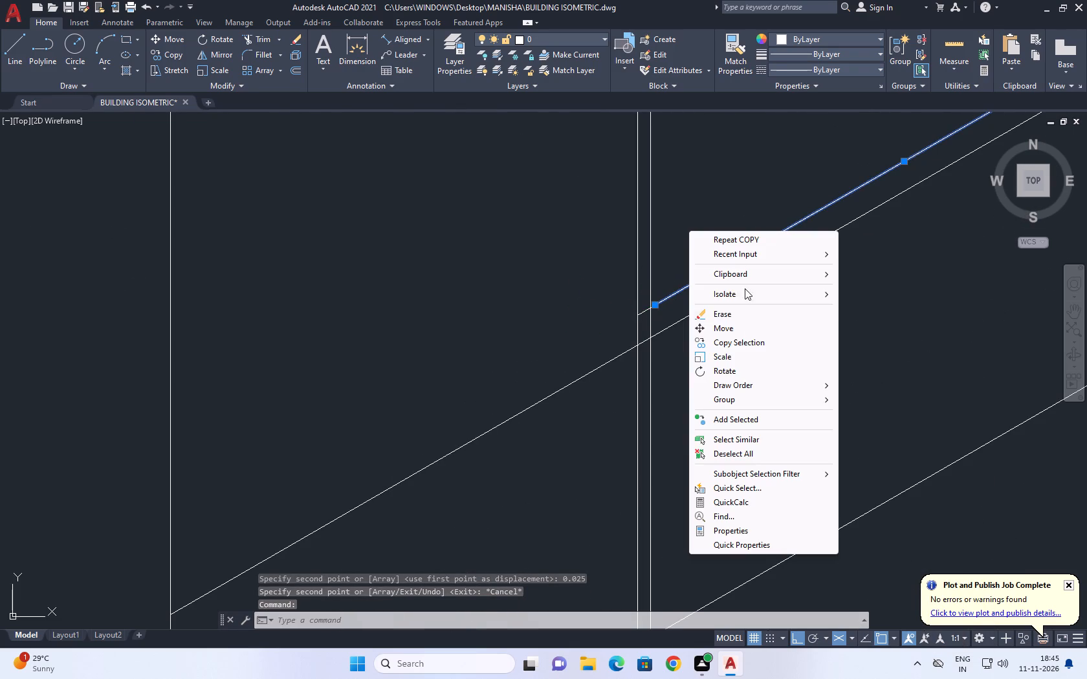
pyautogui.click(734, 314)
# Trim the inset vertical and lower sloping inset line to meet at a corner beside the first divider.
pyautogui.scroll(-1, 626, 325)
pyautogui.moveTo(702, 295); pyautogui.dragTo(664, 318, button='middle')
pyautogui.scroll(-1, 653, 316)
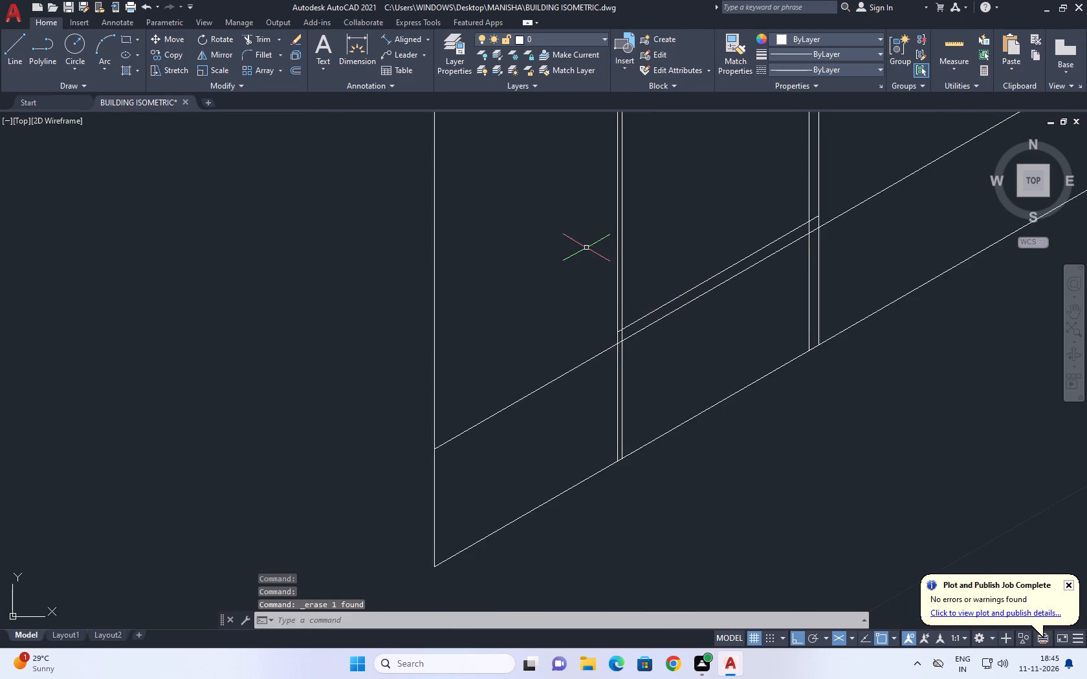
pyautogui.moveTo(588, 253); pyautogui.dragTo(592, 274, button='middle')
pyautogui.click(247, 36)
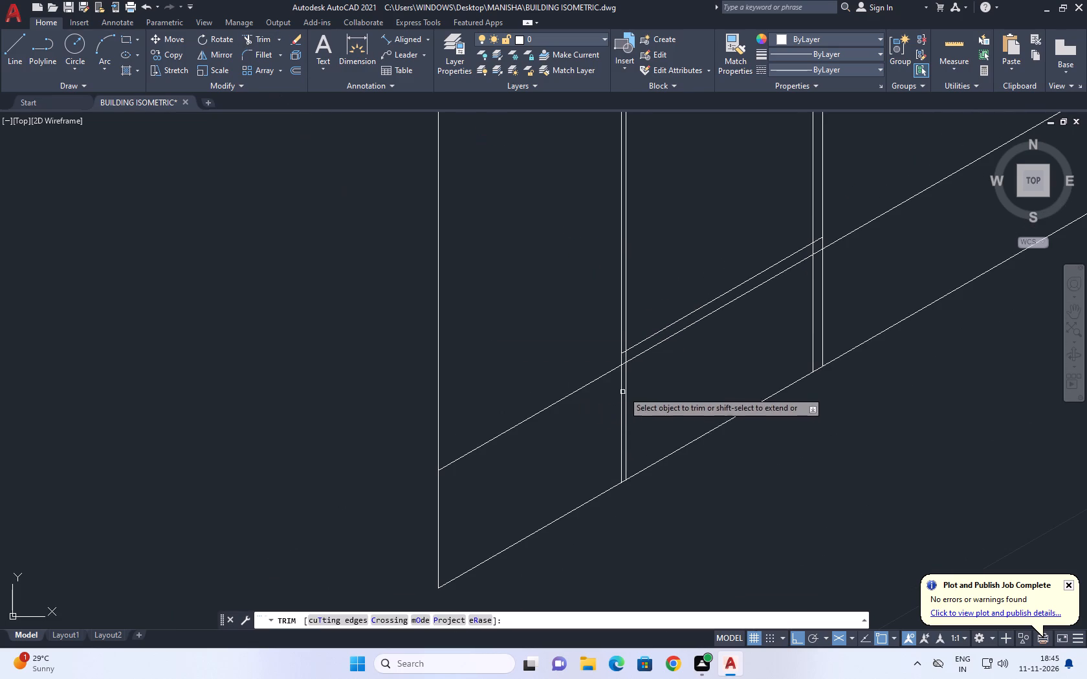
pyautogui.scroll(2, 625, 391)
pyautogui.click(623, 383)
pyautogui.click(624, 307)
pyautogui.click(617, 293)
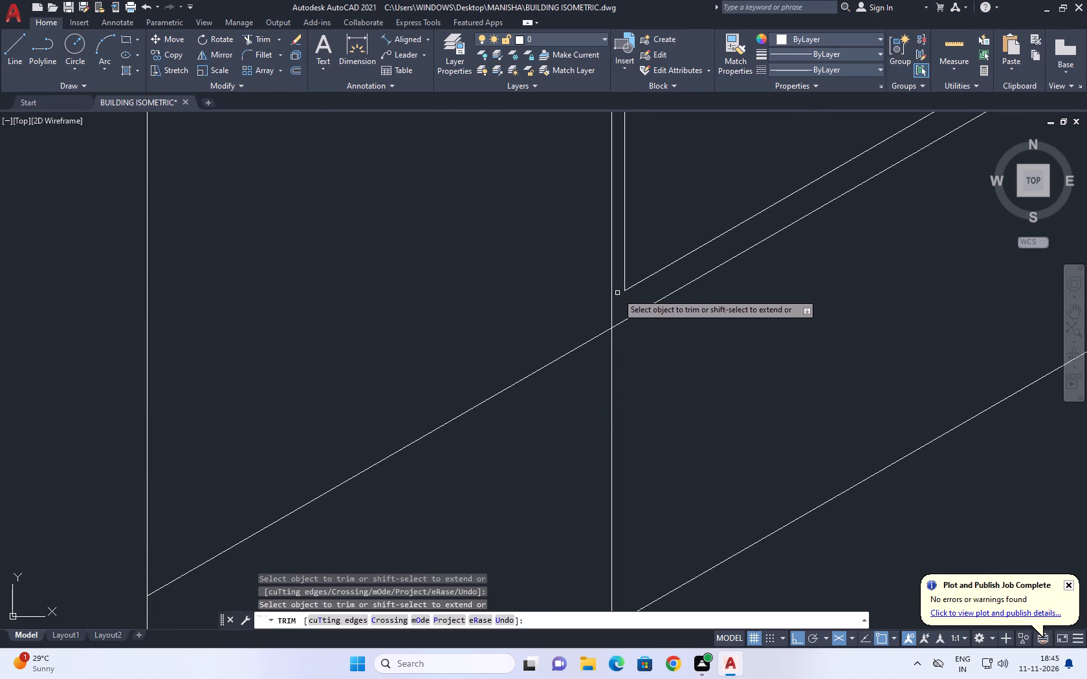
# Trim the inset vertical and lower sloping inset line to meet at a corner beside the second divider.
pyautogui.scroll(-2, 621, 396)
pyautogui.moveTo(765, 370); pyautogui.dragTo(756, 389, button='middle')
pyautogui.scroll(2, 789, 332)
pyautogui.click(816, 295)
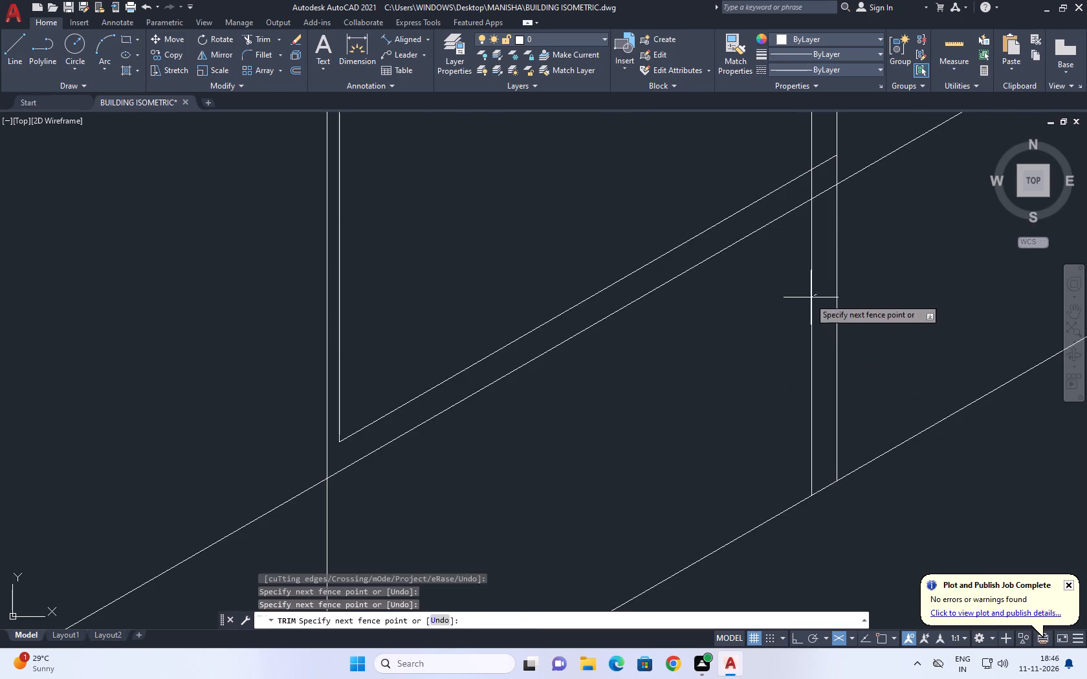
pyautogui.moveTo(803, 308); pyautogui.dragTo(799, 315)
pyautogui.moveTo(795, 290); pyautogui.dragTo(759, 396, button='middle')
pyautogui.scroll(1, 788, 297)
pyautogui.click(784, 275)
pyautogui.click(749, 295)
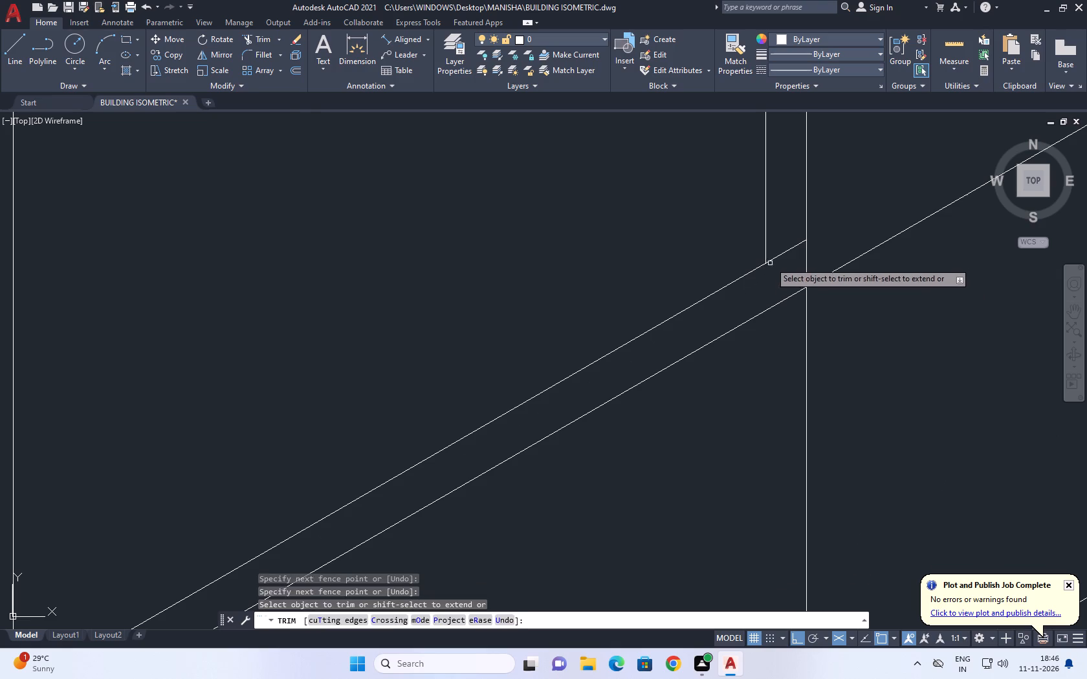
pyautogui.click(773, 257)
pyautogui.rightClick(759, 369)
pyautogui.click(775, 385)
# Extend the lower sloping inset line at both ends to the first and second dividers.
pyautogui.scroll(-4, 721, 405)
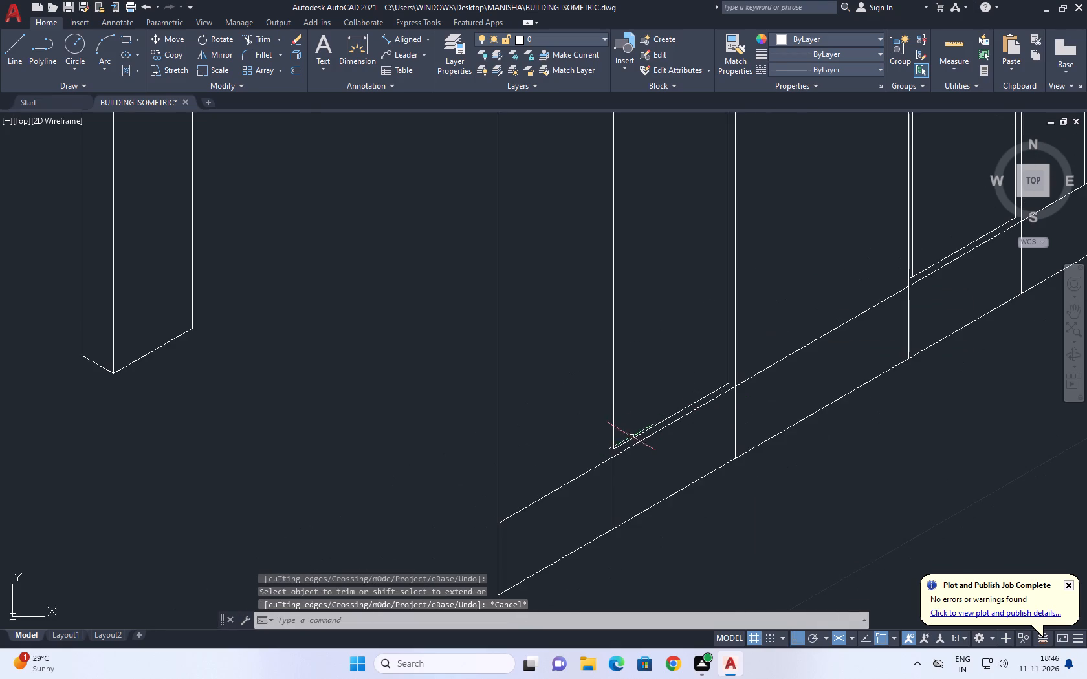
pyautogui.scroll(4, 624, 446)
pyautogui.moveTo(667, 441); pyautogui.dragTo(658, 459, button='middle')
pyautogui.scroll(-1, 647, 457)
pyautogui.moveTo(689, 441); pyautogui.dragTo(641, 455, button='middle')
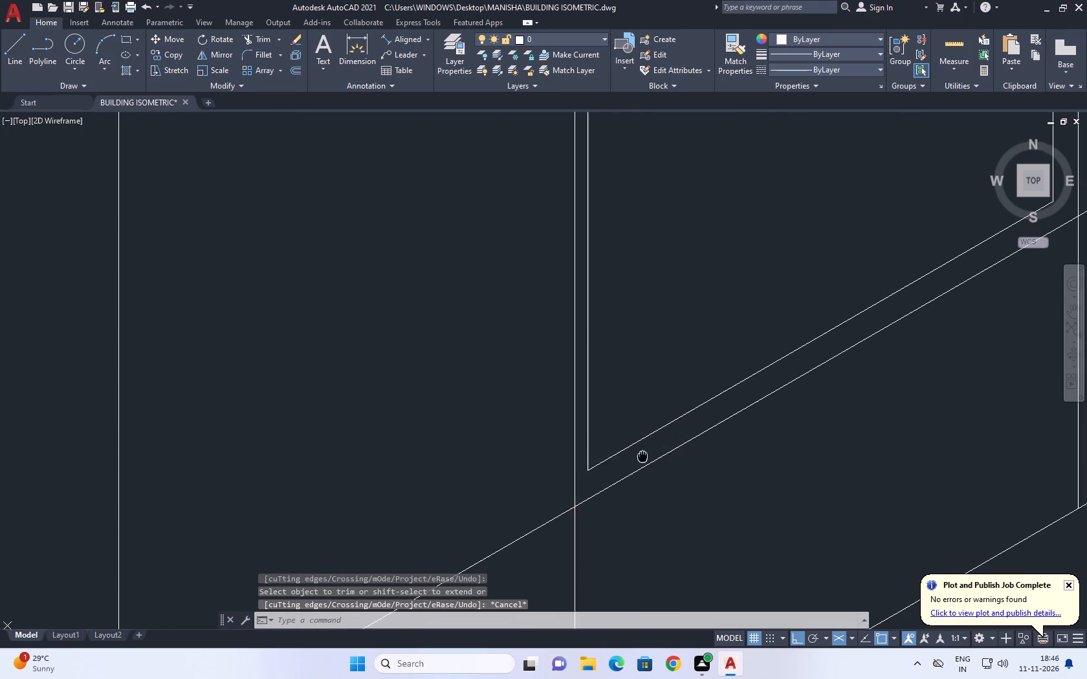
pyautogui.scroll(-2, 634, 479)
pyautogui.moveTo(759, 422); pyautogui.dragTo(756, 448, button='middle')
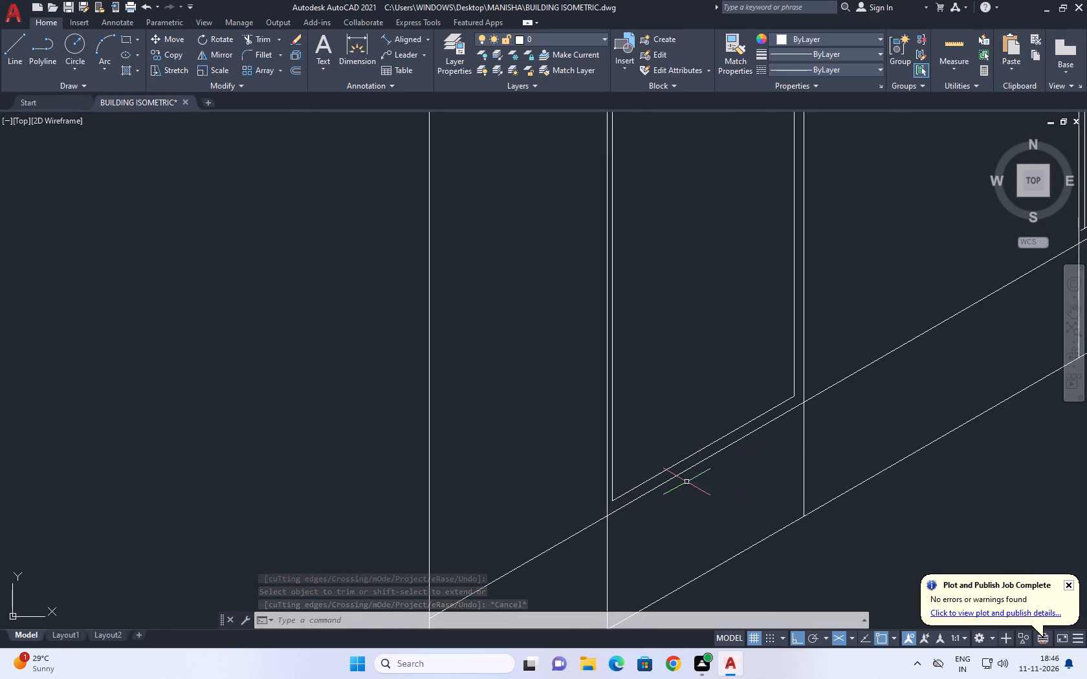
pyautogui.moveTo(798, 469); pyautogui.dragTo(707, 442, button='middle')
pyautogui.scroll(3, 525, 475)
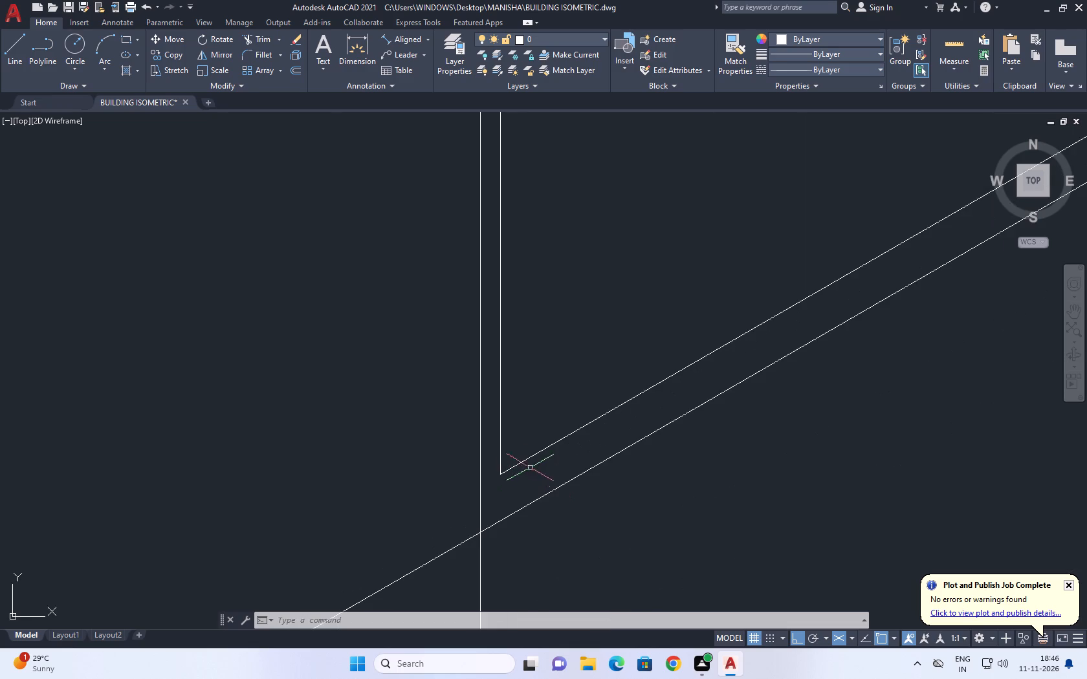
pyautogui.scroll(-2, 618, 515)
pyautogui.write('EX')
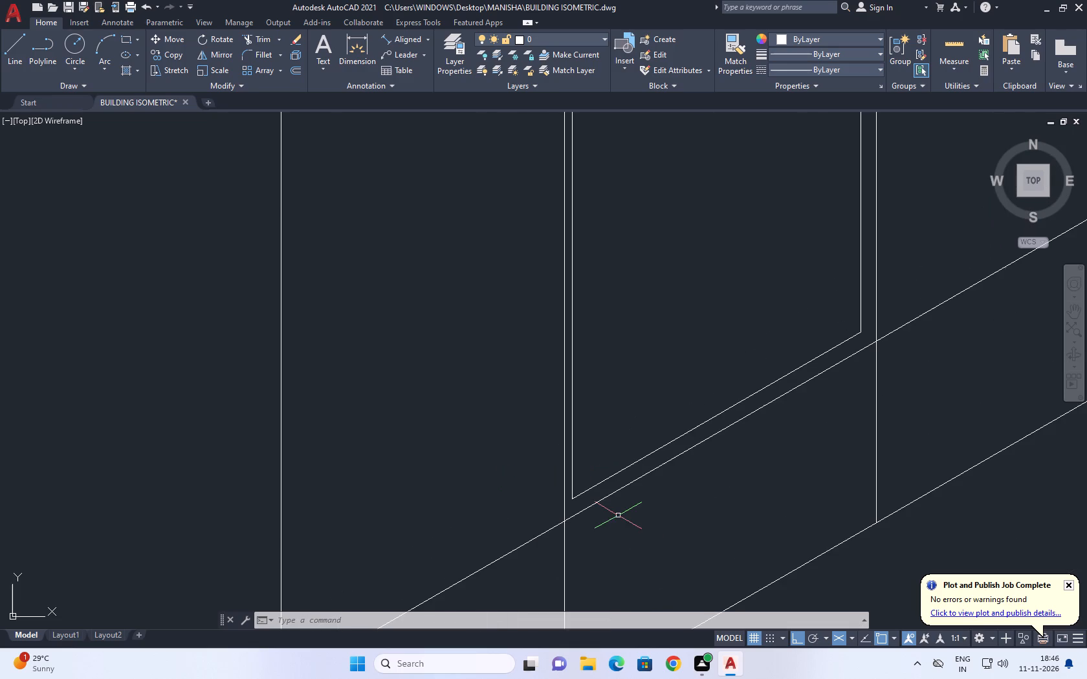
pyautogui.press('space')
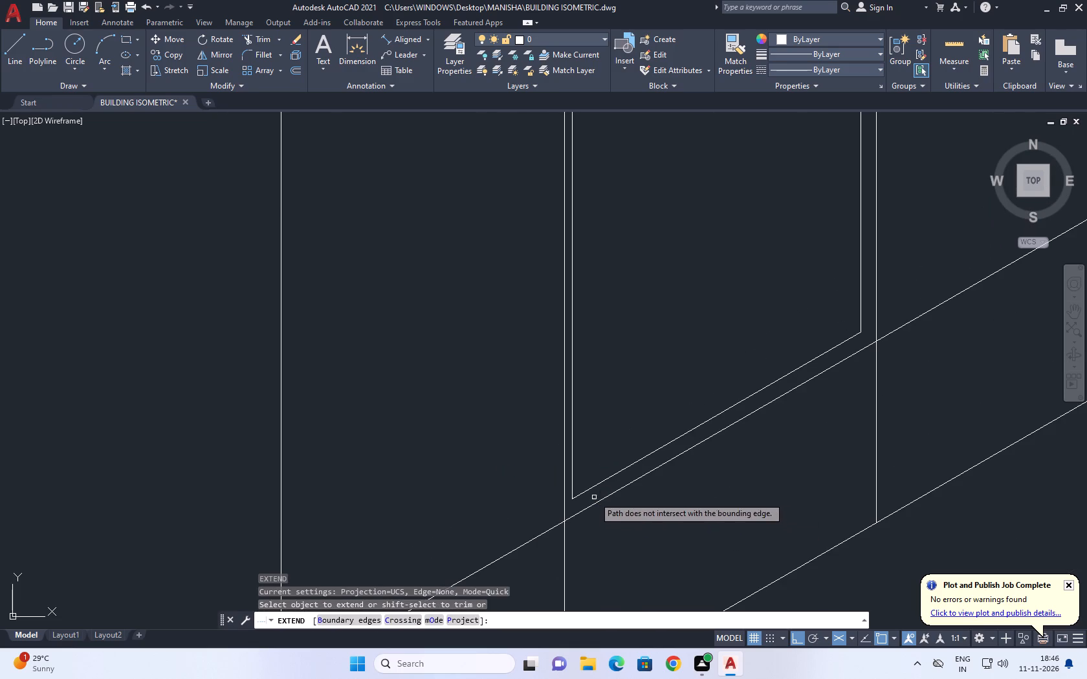
pyautogui.click(599, 486)
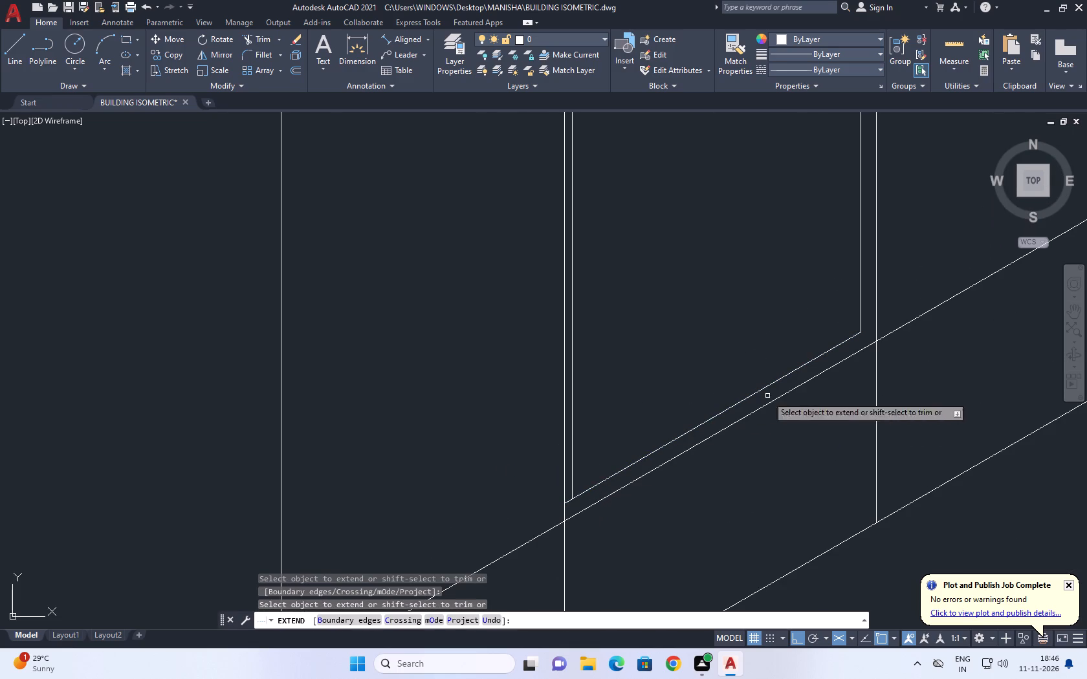
pyautogui.click(842, 339)
pyautogui.click(843, 347)
pyautogui.rightClick(798, 305)
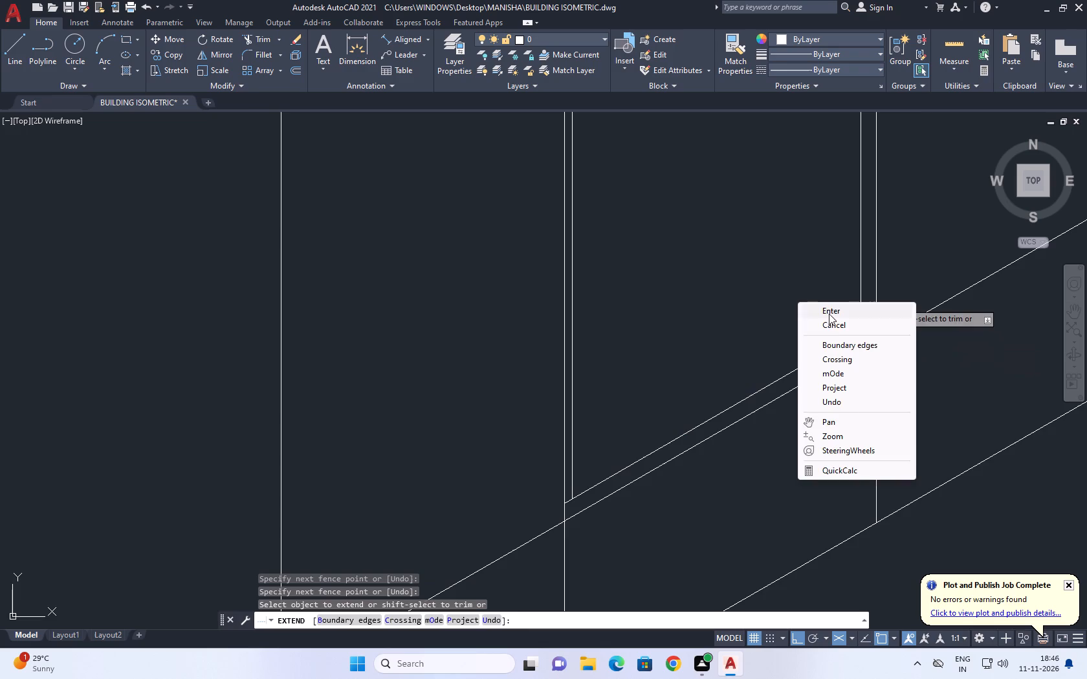
pyautogui.click(835, 327)
# Draw a sloping line from the narrow bay's door-head corner at the third divider to beyond the first divider.
pyautogui.scroll(-4, 428, 382)
pyautogui.moveTo(553, 288); pyautogui.dragTo(585, 353, button='middle')
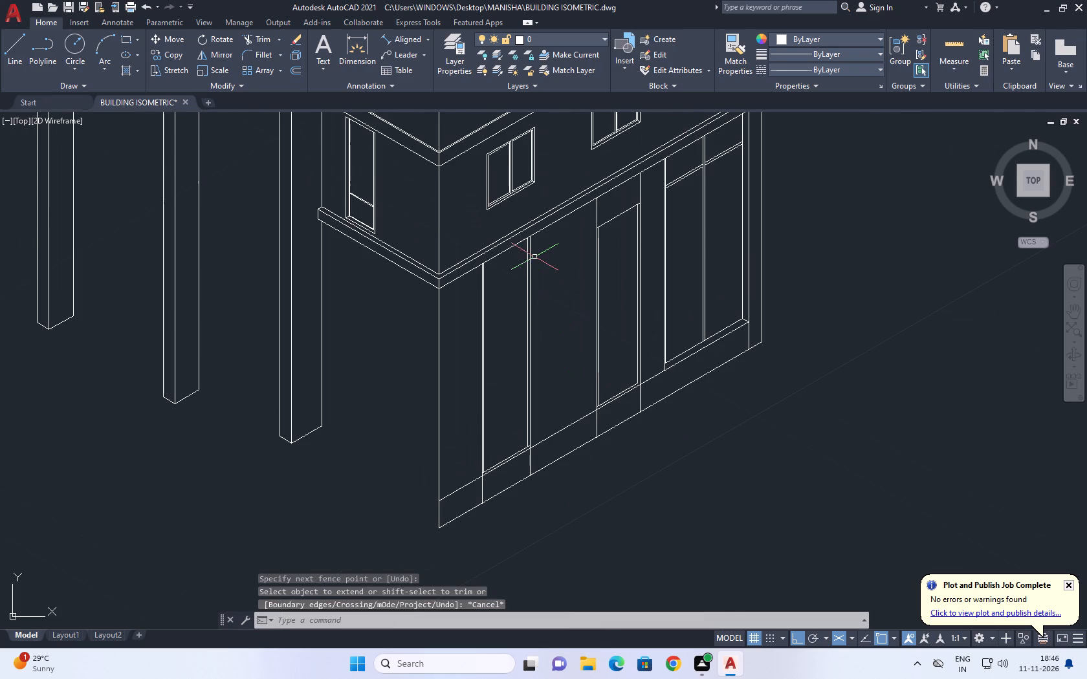
pyautogui.click(19, 46)
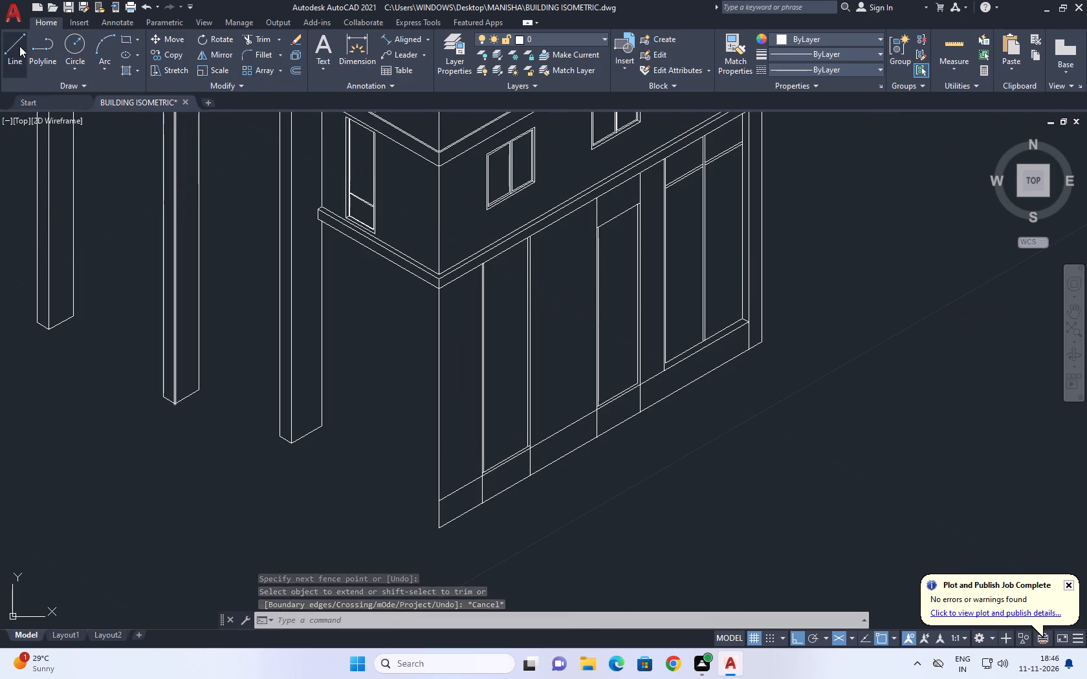
pyautogui.scroll(2, 578, 232)
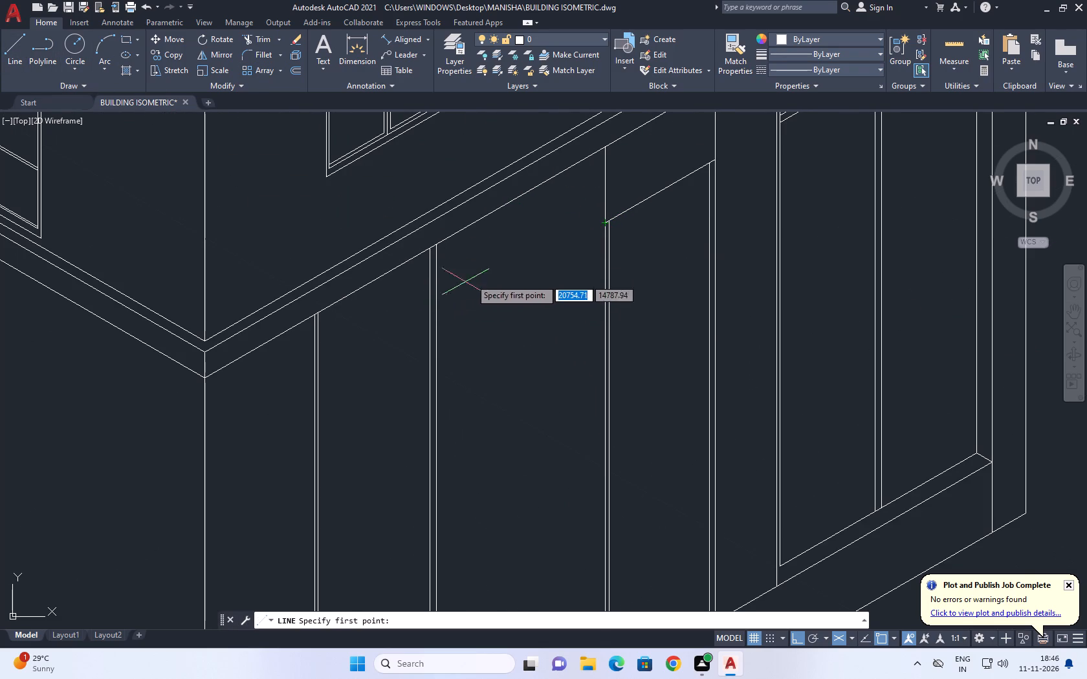
pyautogui.click(604, 226)
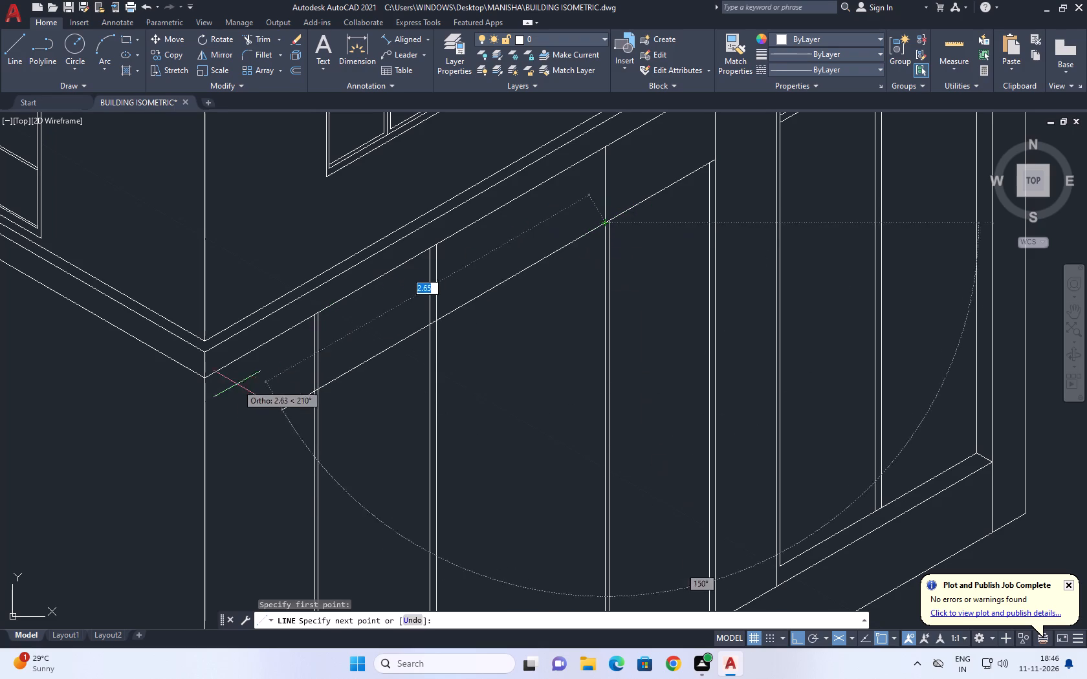
pyautogui.click(227, 402)
pyautogui.rightClick(301, 350)
pyautogui.click(340, 371)
pyautogui.moveTo(335, 371); pyautogui.dragTo(506, 325, button='middle')
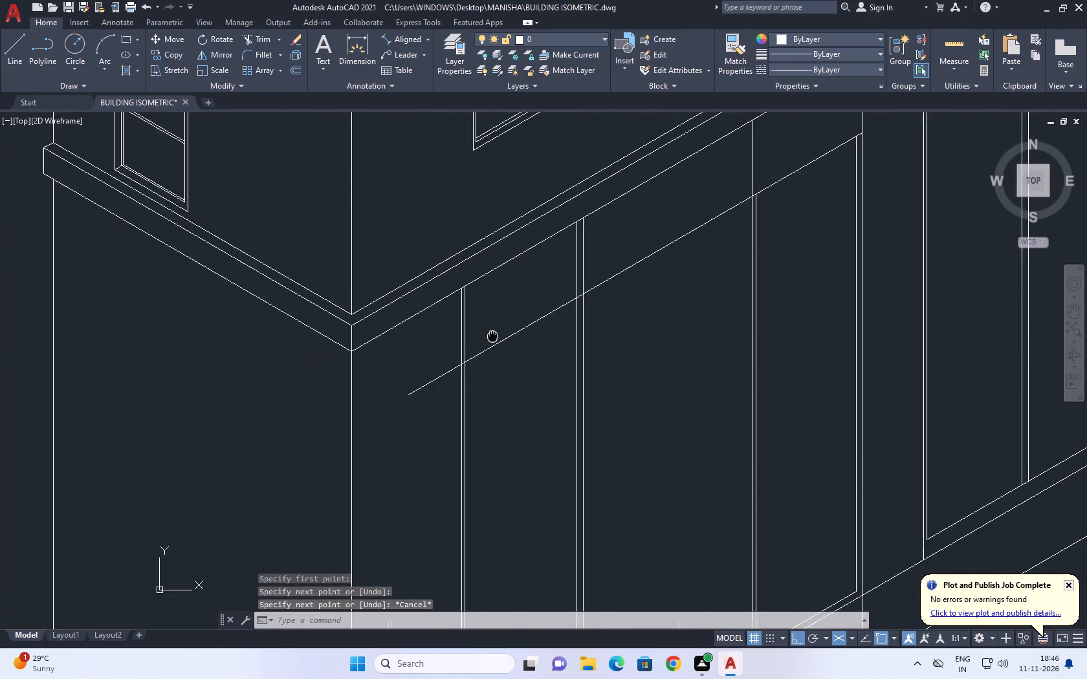
pyautogui.moveTo(506, 325); pyautogui.dragTo(507, 323, button='middle')
# Trim the new door-head line outside the second bay, past the first divider and between the second and third dividers.
pyautogui.click(263, 44)
pyautogui.moveTo(440, 361); pyautogui.dragTo(444, 367)
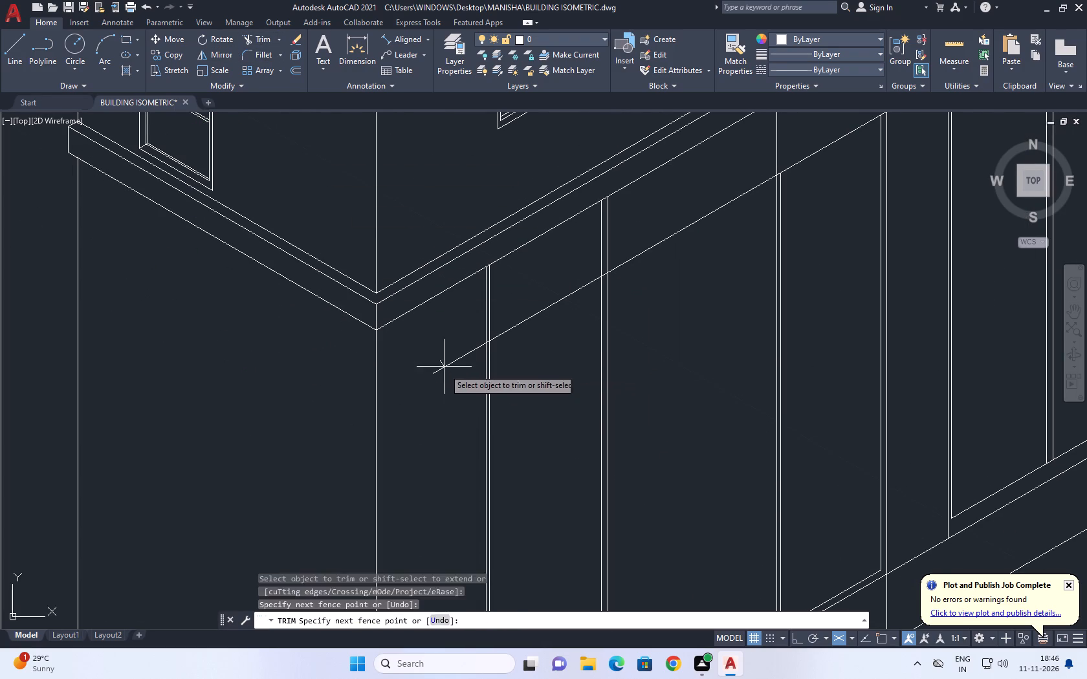
pyautogui.click(449, 392)
pyautogui.click(699, 203)
pyautogui.moveTo(713, 285); pyautogui.dragTo(714, 292)
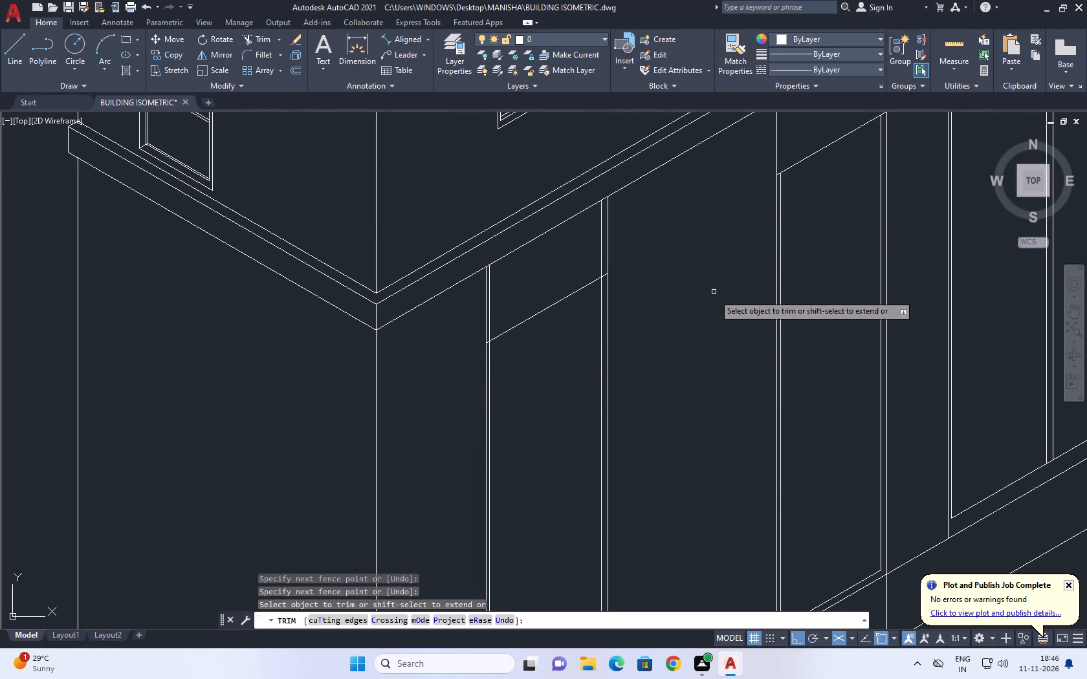
# Trim the second bay's two inset verticals above the door-head line.
pyautogui.scroll(4, 593, 287)
pyautogui.click(624, 181)
pyautogui.click(567, 188)
pyautogui.scroll(-2, 644, 239)
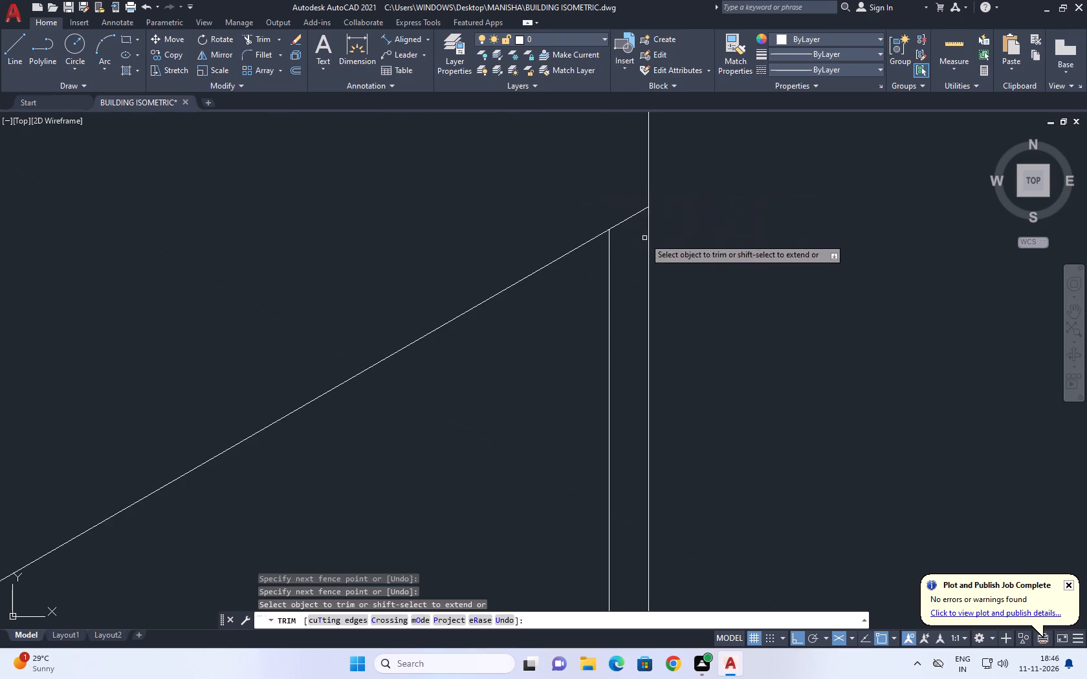
pyautogui.scroll(-1, 644, 239)
pyautogui.scroll(2, 450, 272)
pyautogui.click(463, 268)
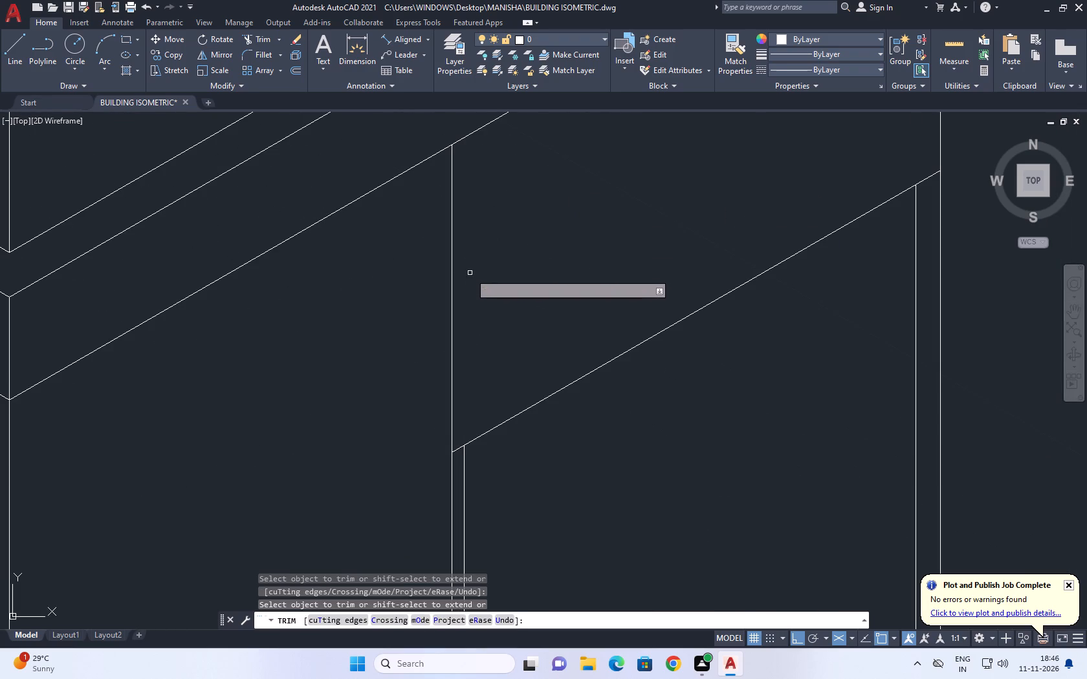
pyautogui.scroll(-4, 491, 276)
pyautogui.moveTo(584, 248); pyautogui.dragTo(595, 287, button='middle')
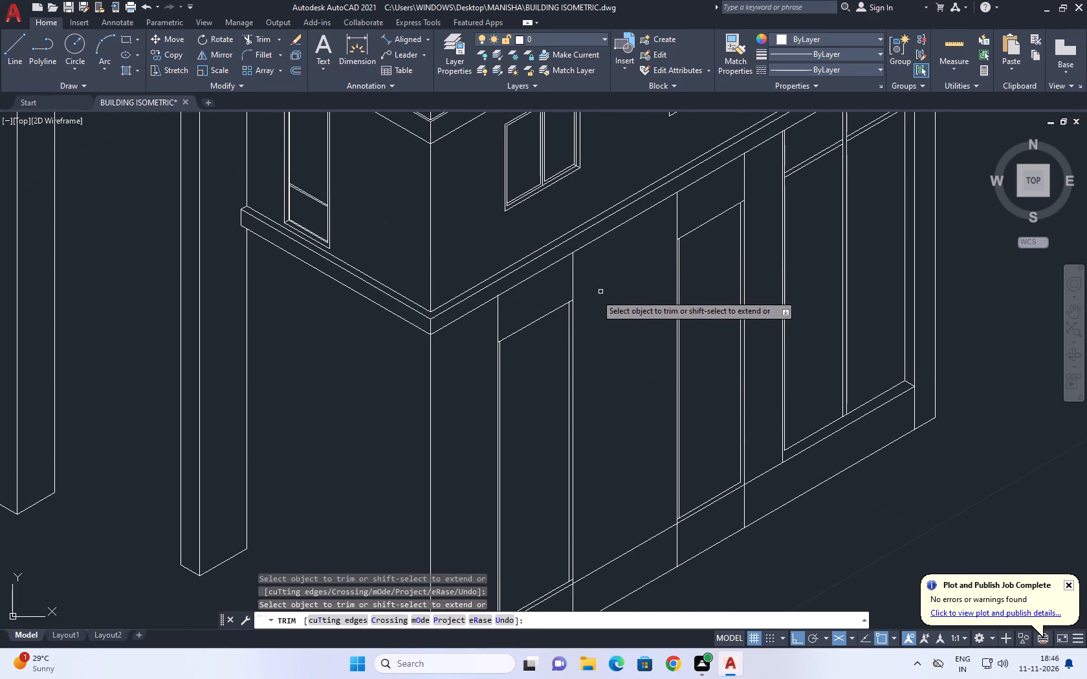
# Examine the second bay's inset frame at its door-head and lower corners, with trimming ended.
pyautogui.scroll(5, 568, 303)
pyautogui.scroll(-3, 605, 295)
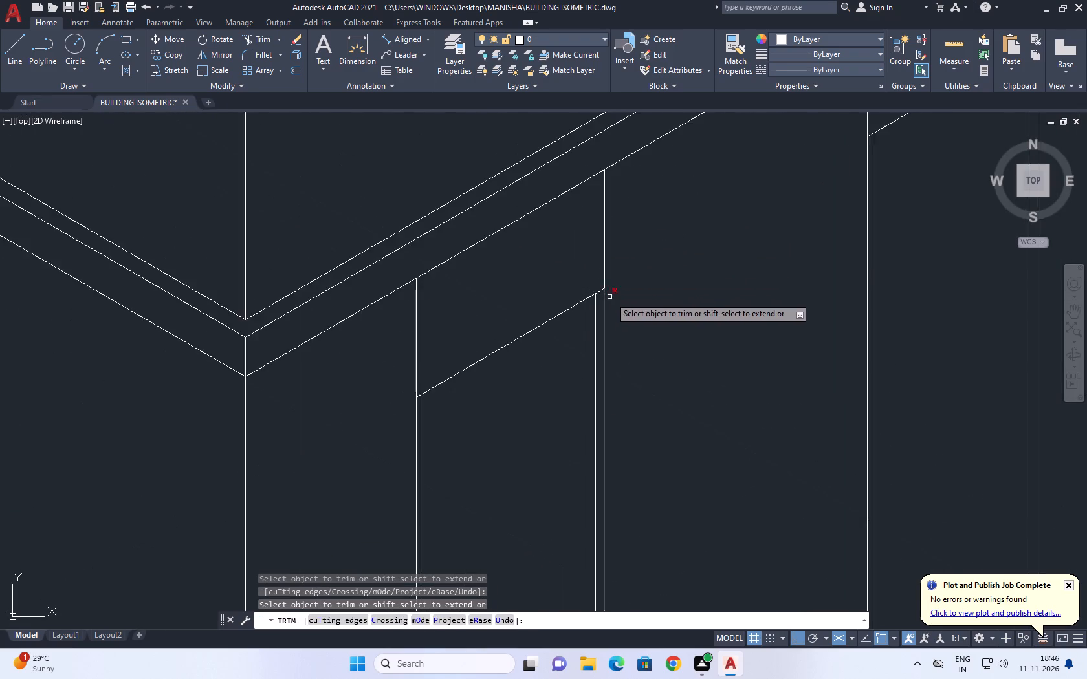
pyautogui.scroll(-2, 613, 298)
pyautogui.moveTo(608, 517); pyautogui.dragTo(631, 391, button='middle')
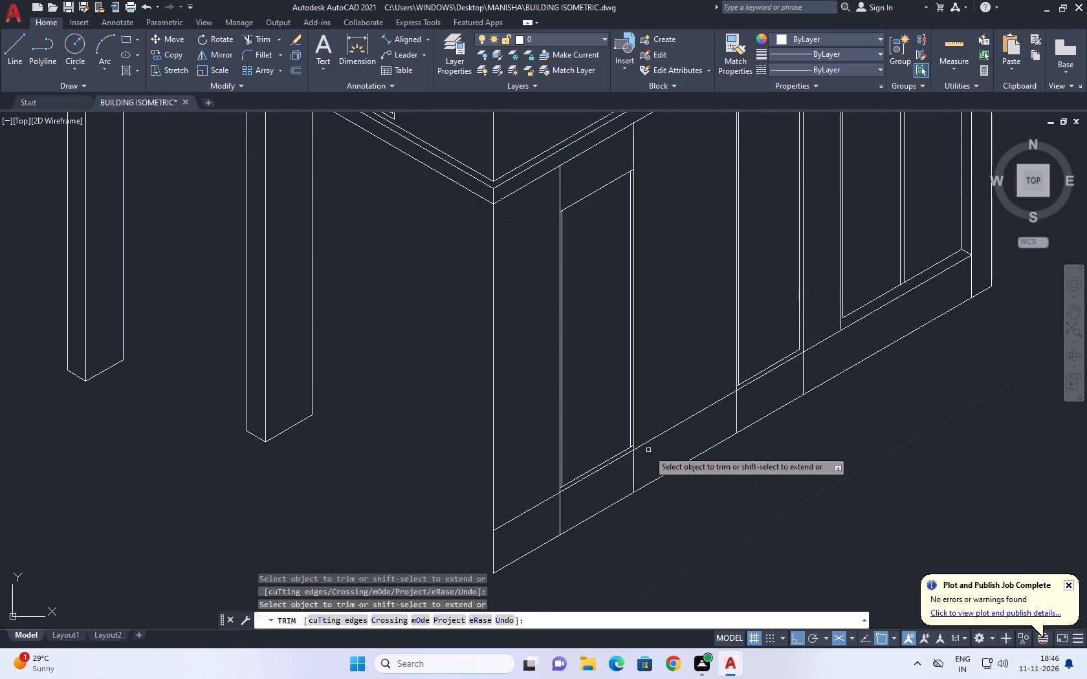
pyautogui.scroll(4, 622, 466)
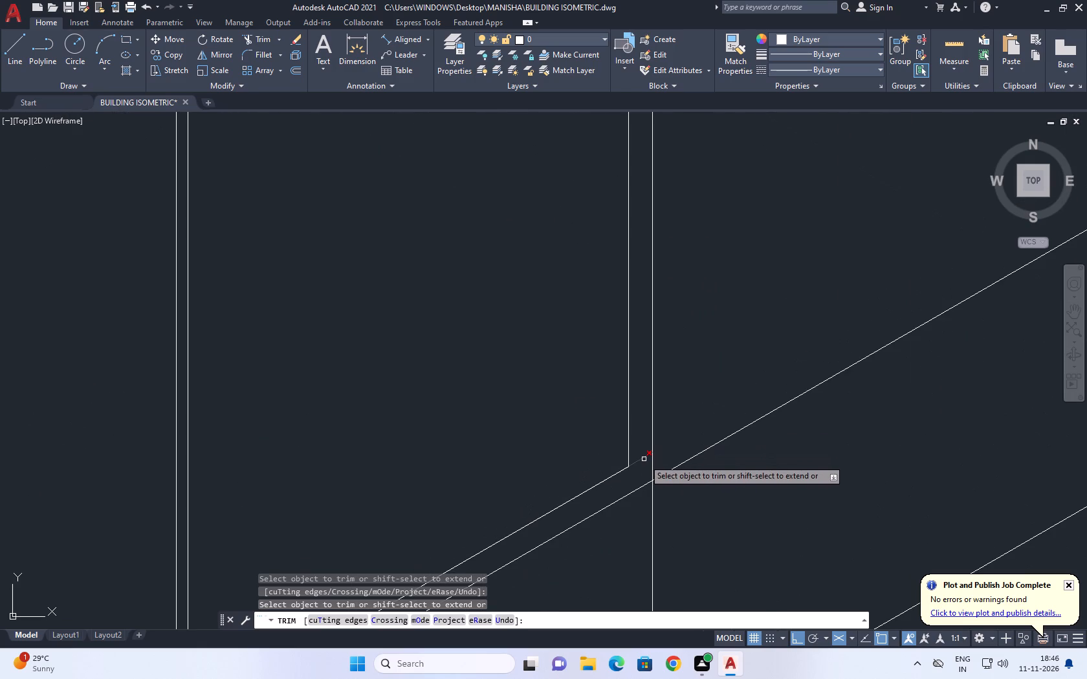
pyautogui.rightClick(712, 366)
pyautogui.click(754, 393)
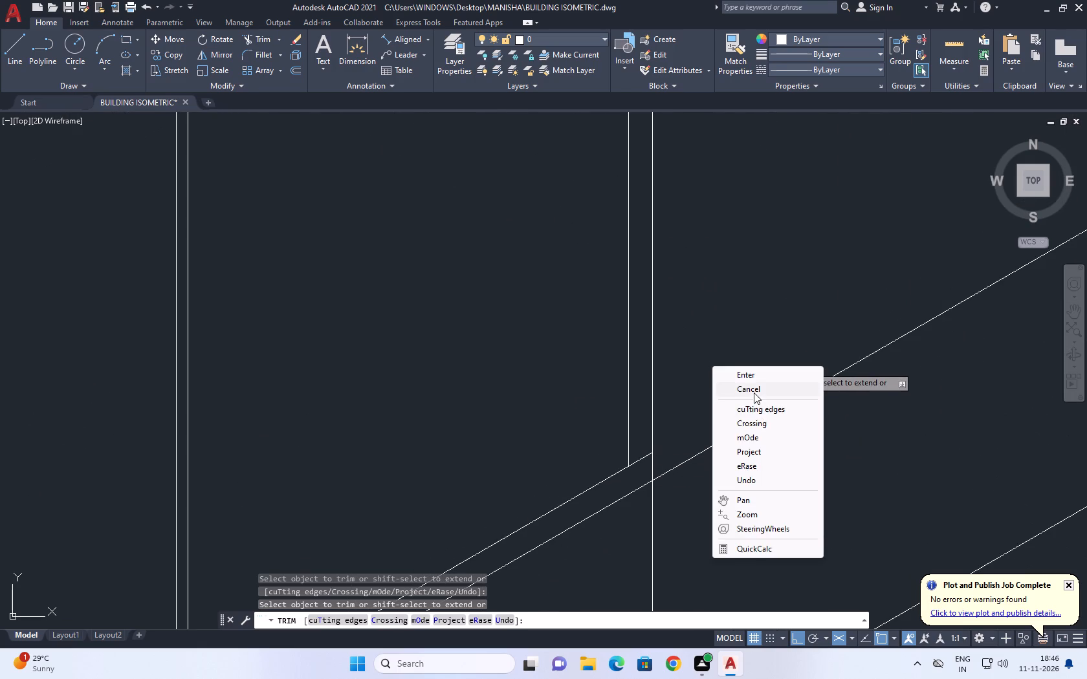
pyautogui.scroll(-4, 727, 400)
pyautogui.moveTo(746, 362); pyautogui.dragTo(722, 460, button='middle')
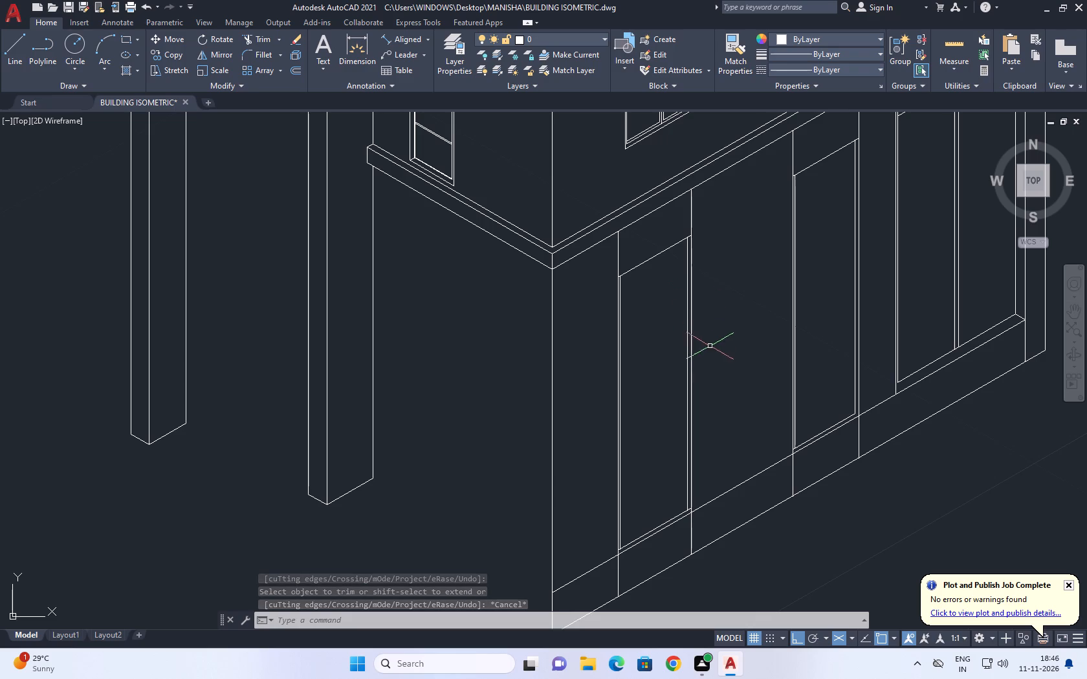
pyautogui.scroll(-1, 734, 409)
pyautogui.moveTo(734, 409); pyautogui.dragTo(726, 414, button='middle')
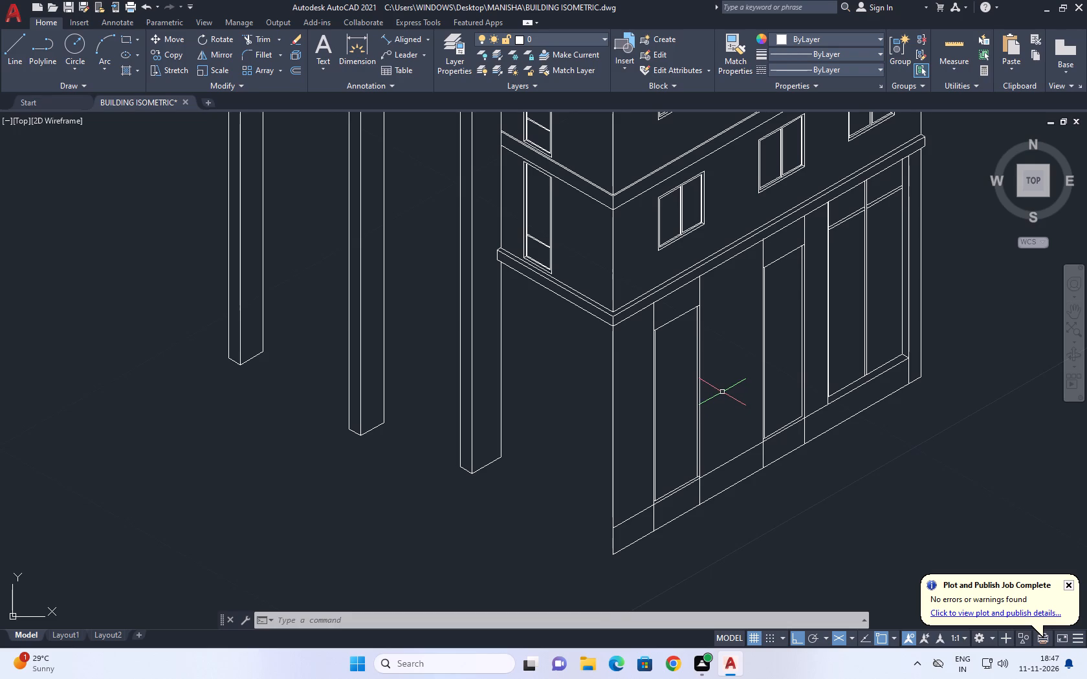
pyautogui.scroll(1, 734, 500)
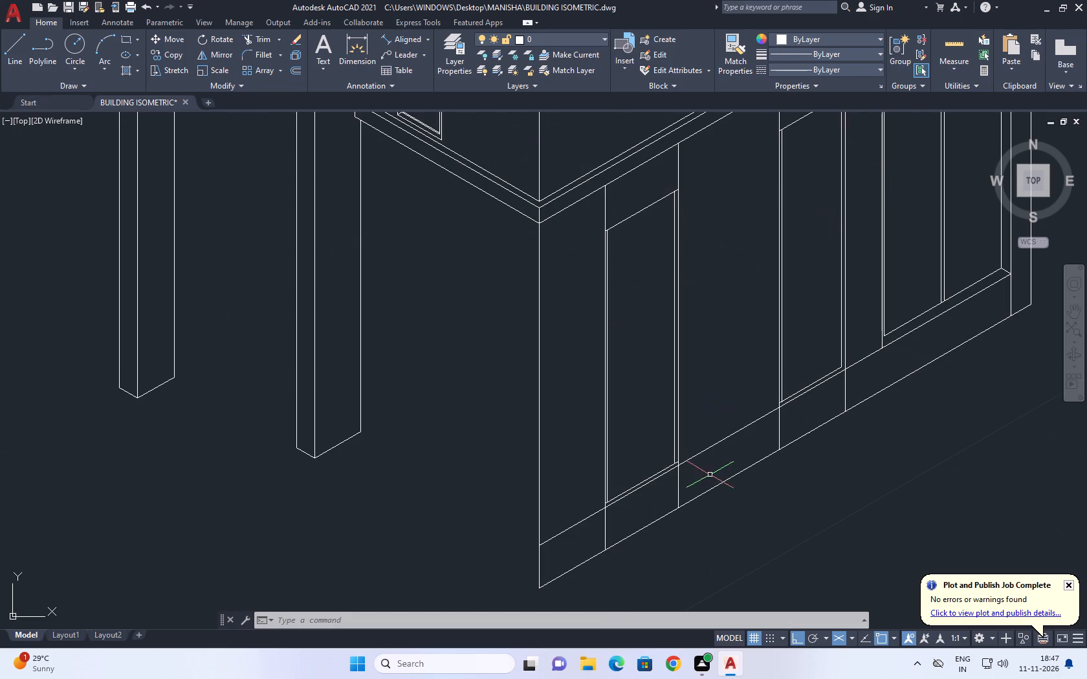
pyautogui.moveTo(685, 337); pyautogui.dragTo(714, 407, button='middle')
pyautogui.moveTo(701, 262); pyautogui.dragTo(704, 288, button='middle')
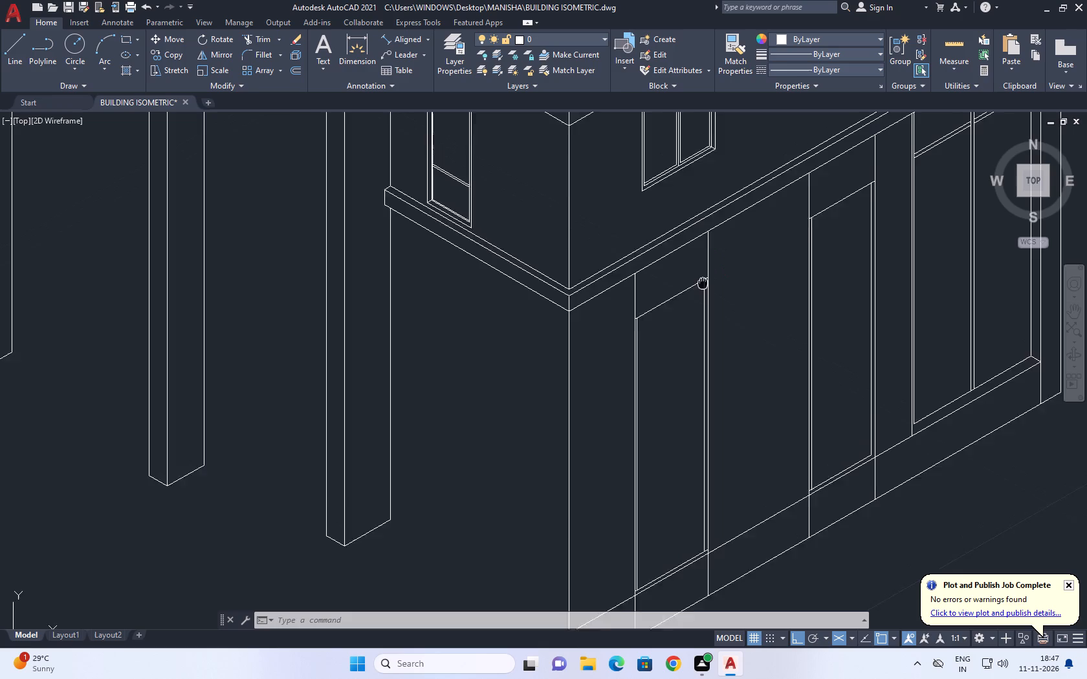
pyautogui.moveTo(704, 288); pyautogui.dragTo(705, 292, button='middle')
pyautogui.scroll(1, 705, 292)
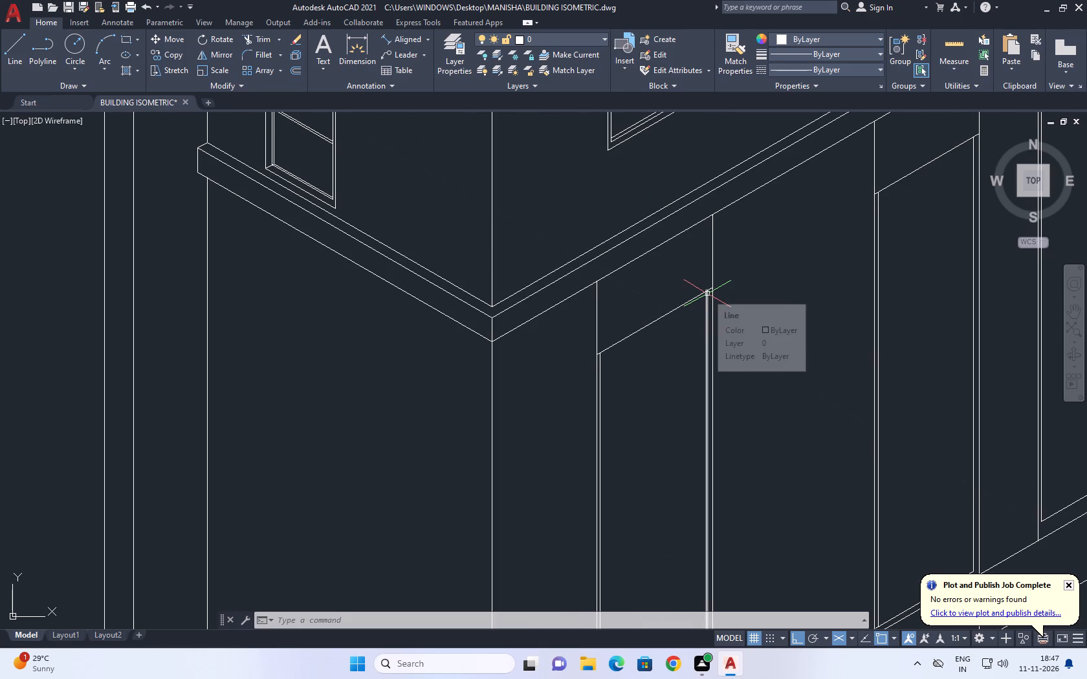
pyautogui.scroll(-3, 728, 350)
pyautogui.scroll(2, 705, 437)
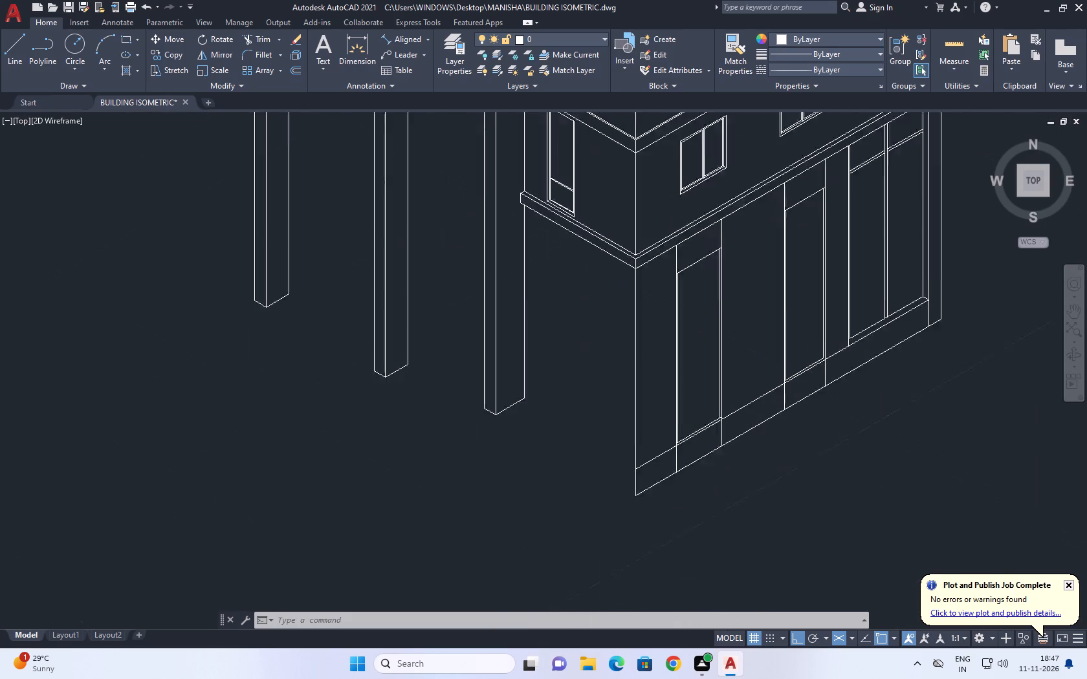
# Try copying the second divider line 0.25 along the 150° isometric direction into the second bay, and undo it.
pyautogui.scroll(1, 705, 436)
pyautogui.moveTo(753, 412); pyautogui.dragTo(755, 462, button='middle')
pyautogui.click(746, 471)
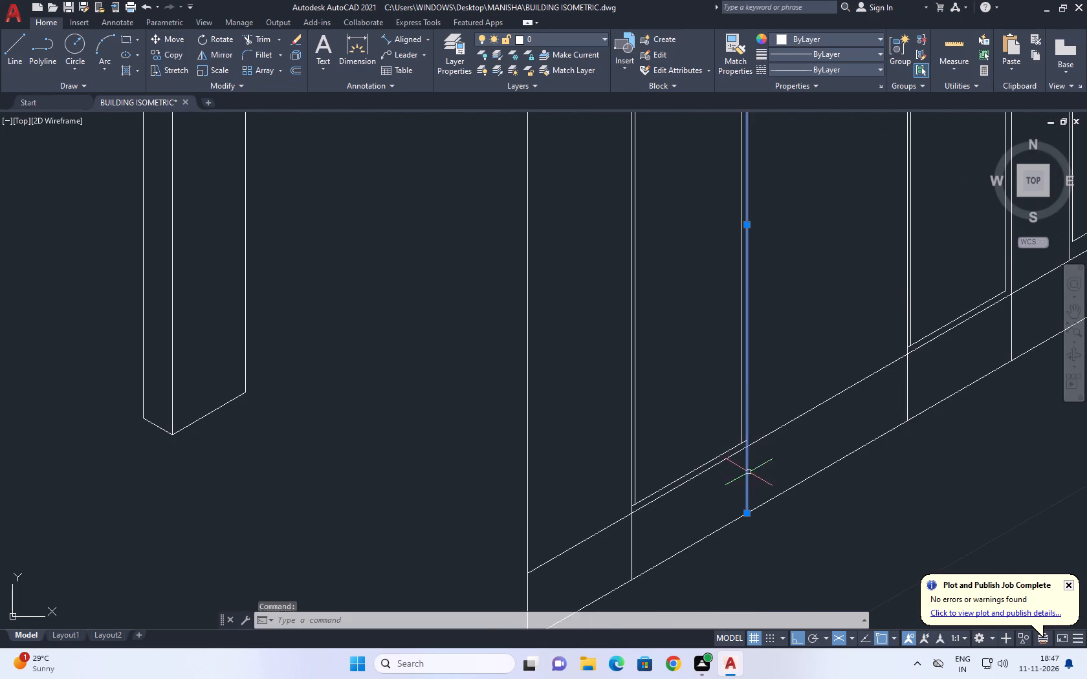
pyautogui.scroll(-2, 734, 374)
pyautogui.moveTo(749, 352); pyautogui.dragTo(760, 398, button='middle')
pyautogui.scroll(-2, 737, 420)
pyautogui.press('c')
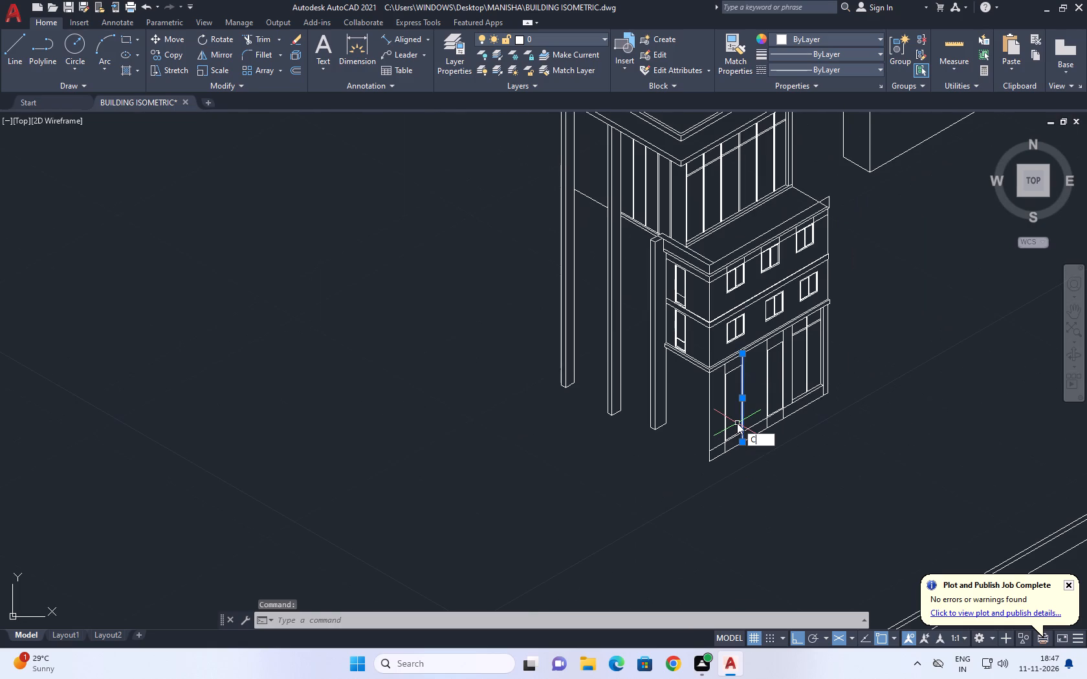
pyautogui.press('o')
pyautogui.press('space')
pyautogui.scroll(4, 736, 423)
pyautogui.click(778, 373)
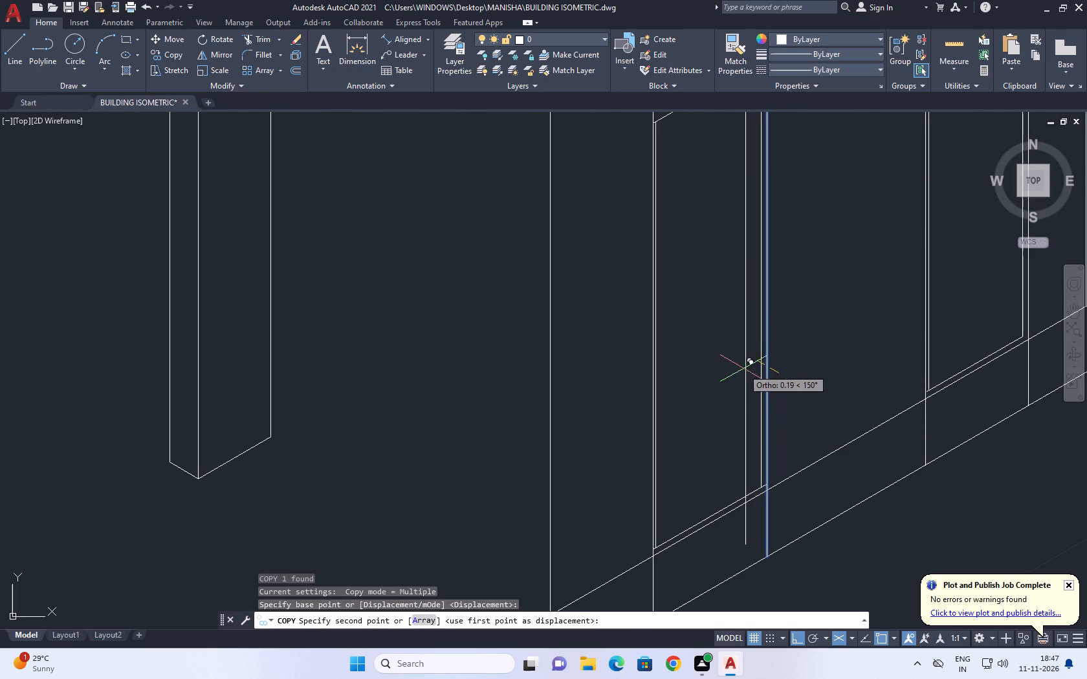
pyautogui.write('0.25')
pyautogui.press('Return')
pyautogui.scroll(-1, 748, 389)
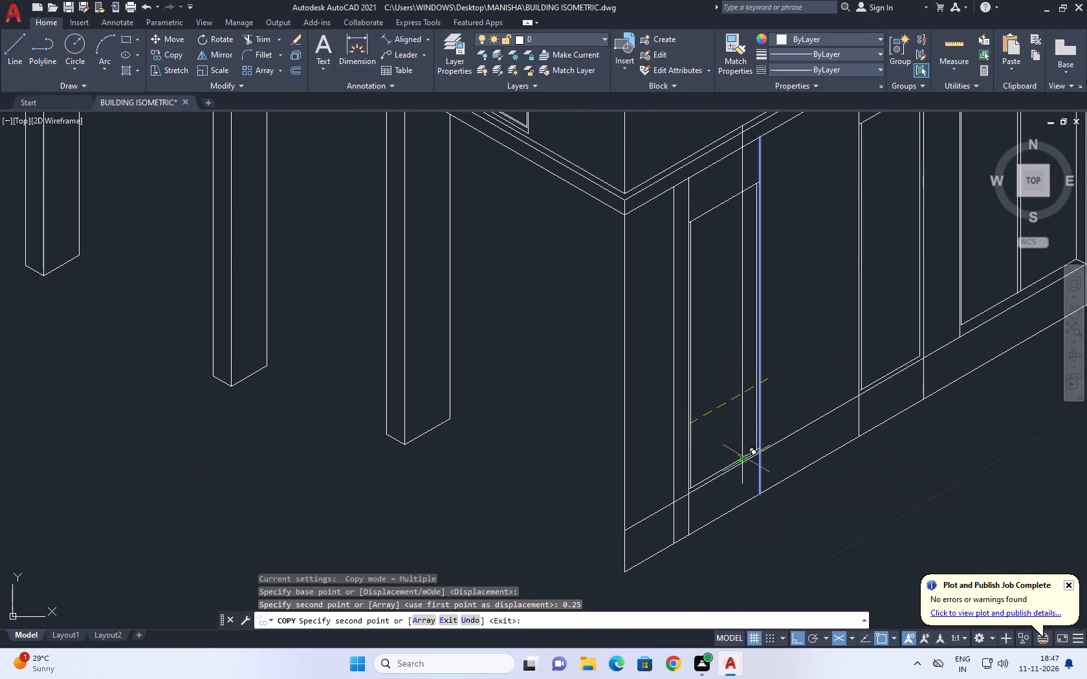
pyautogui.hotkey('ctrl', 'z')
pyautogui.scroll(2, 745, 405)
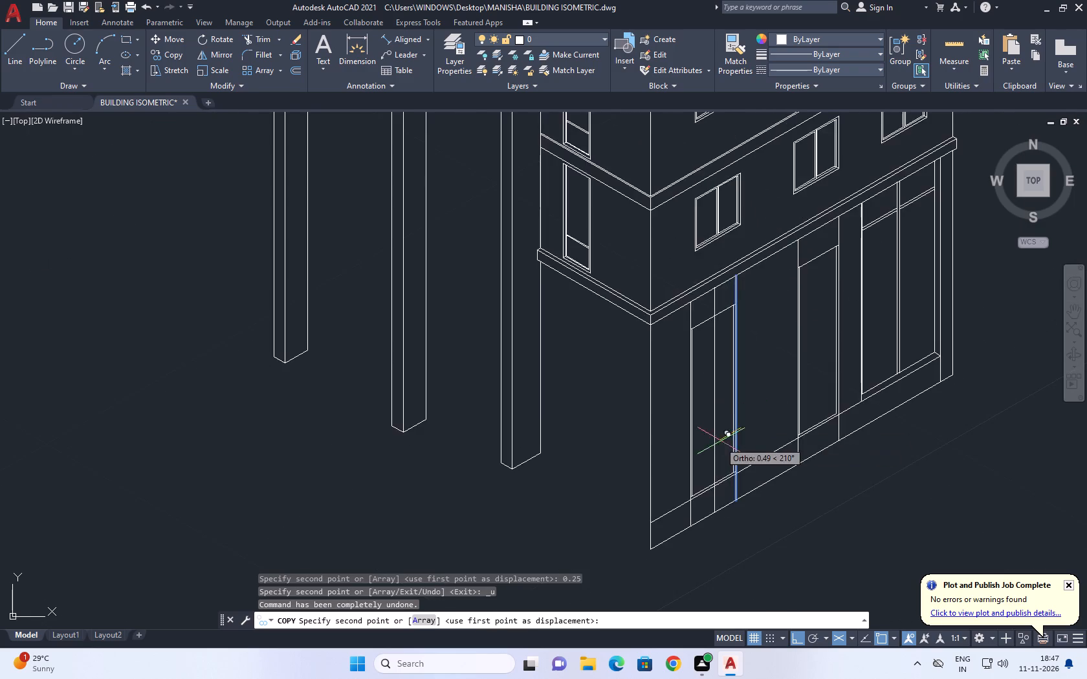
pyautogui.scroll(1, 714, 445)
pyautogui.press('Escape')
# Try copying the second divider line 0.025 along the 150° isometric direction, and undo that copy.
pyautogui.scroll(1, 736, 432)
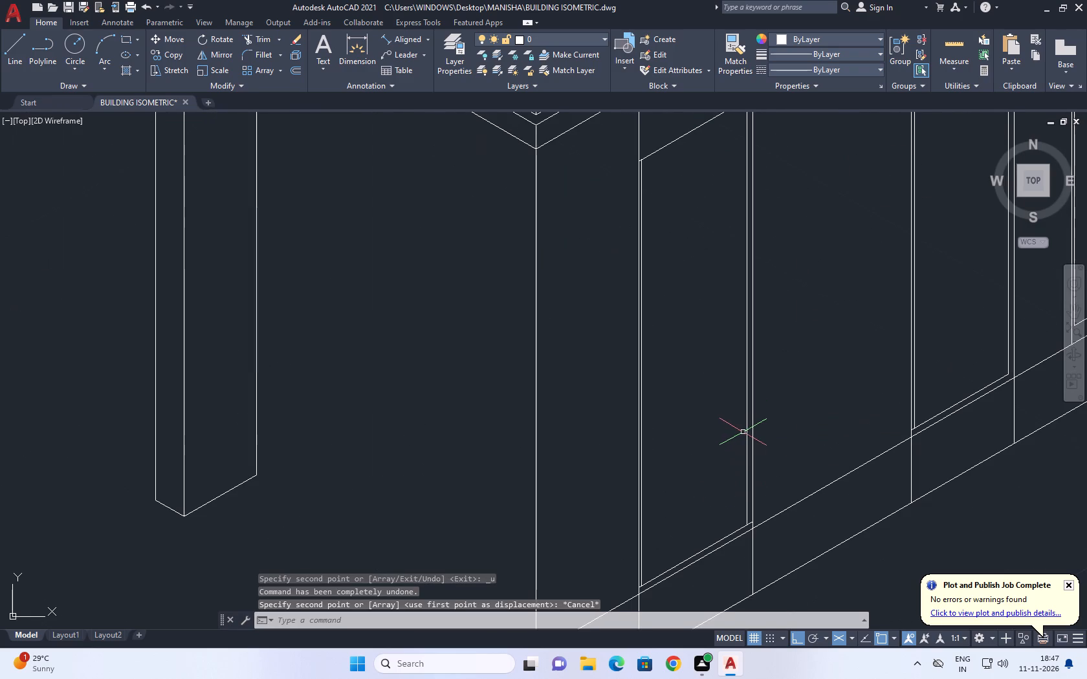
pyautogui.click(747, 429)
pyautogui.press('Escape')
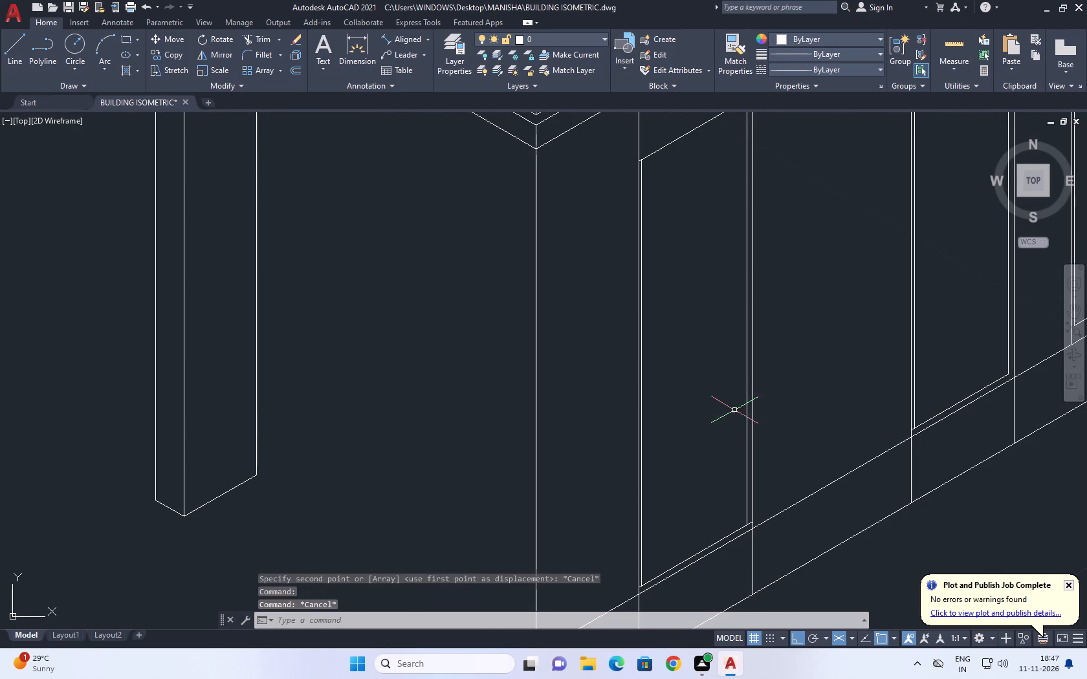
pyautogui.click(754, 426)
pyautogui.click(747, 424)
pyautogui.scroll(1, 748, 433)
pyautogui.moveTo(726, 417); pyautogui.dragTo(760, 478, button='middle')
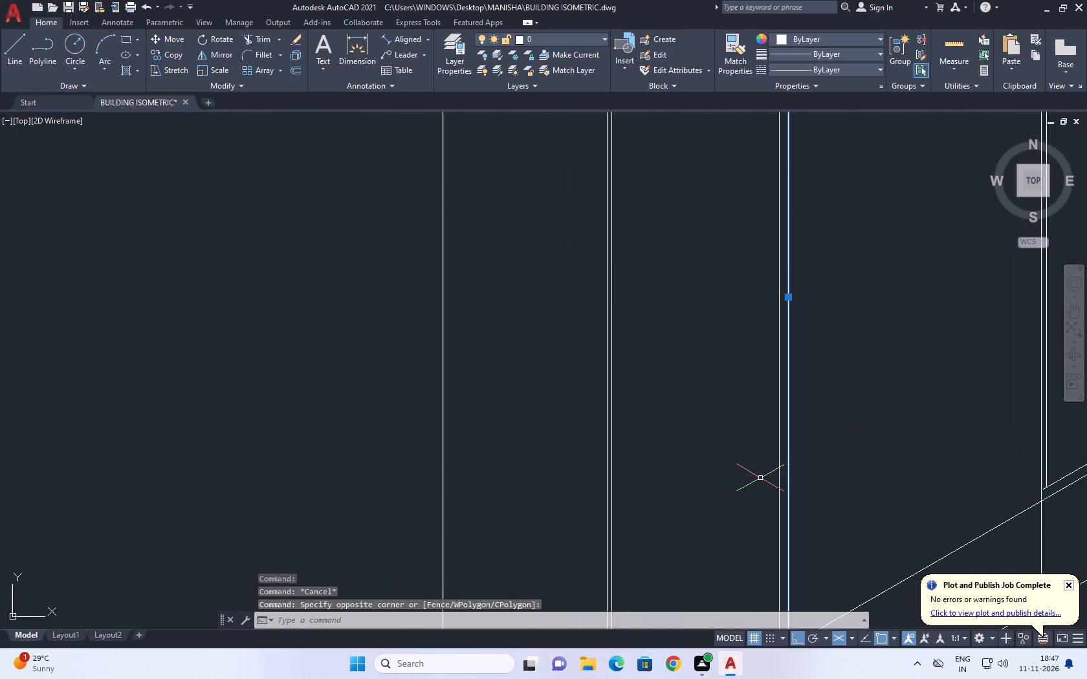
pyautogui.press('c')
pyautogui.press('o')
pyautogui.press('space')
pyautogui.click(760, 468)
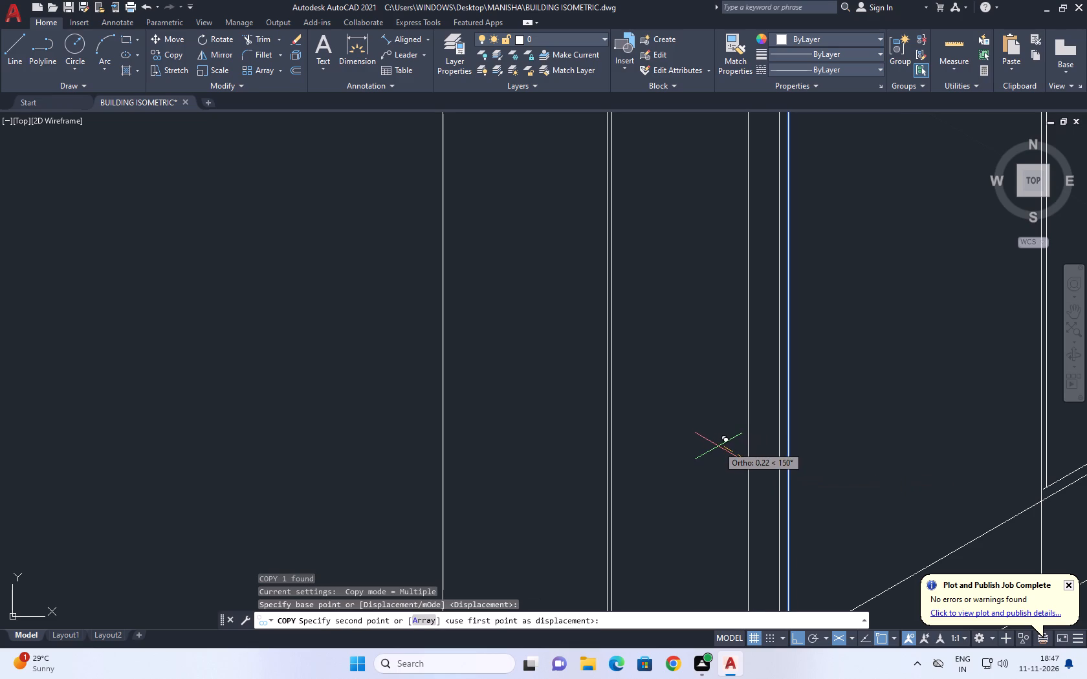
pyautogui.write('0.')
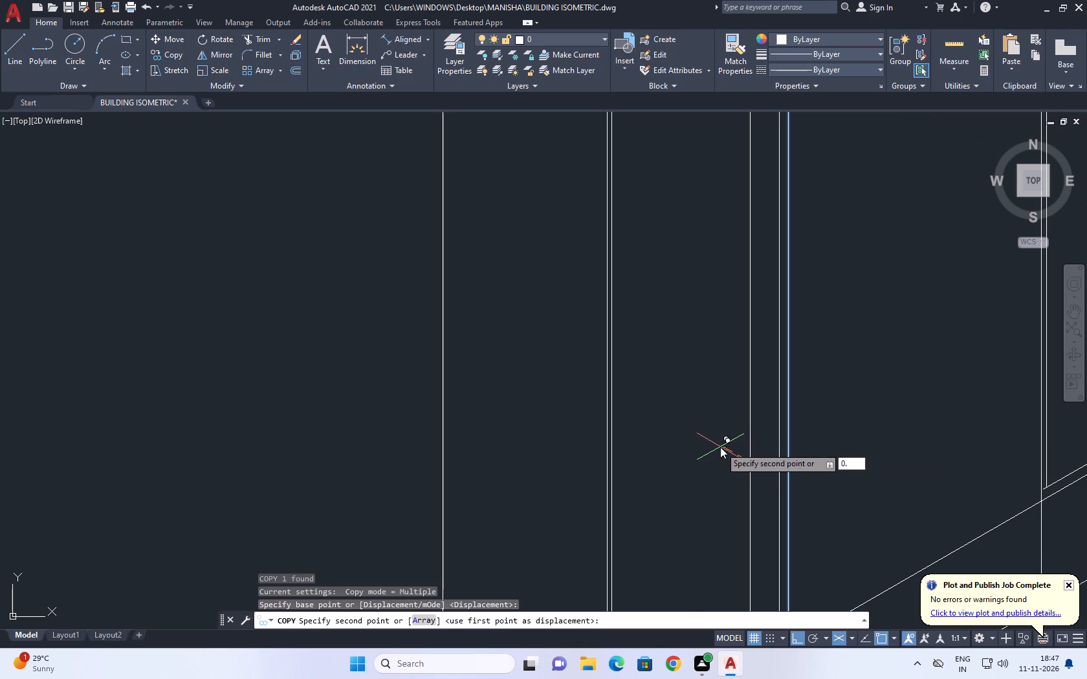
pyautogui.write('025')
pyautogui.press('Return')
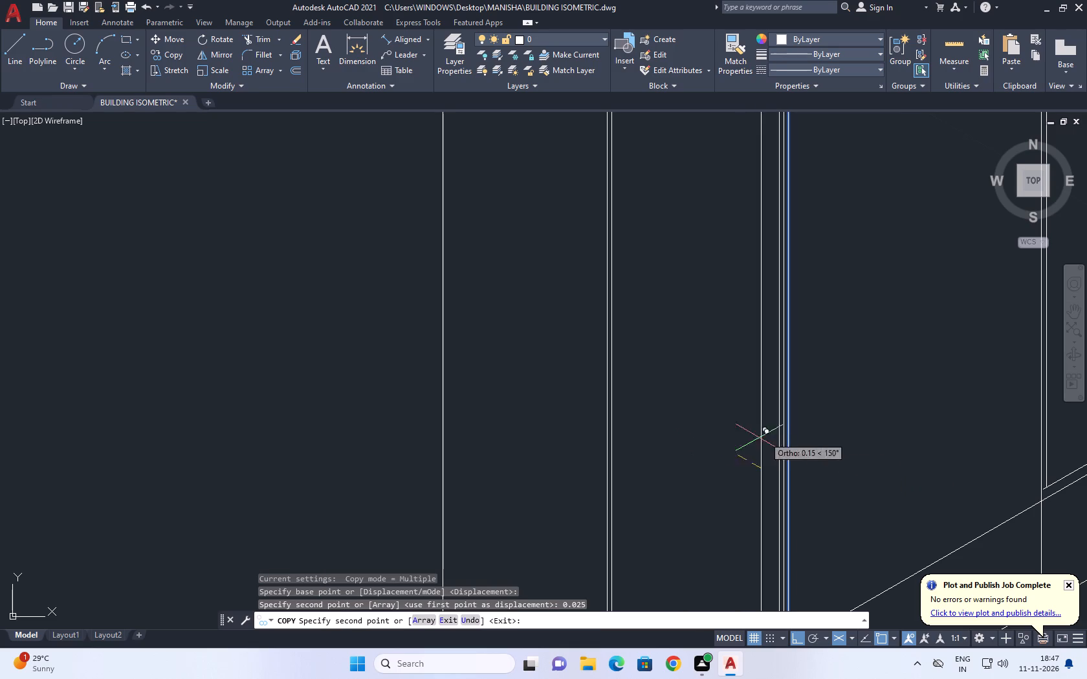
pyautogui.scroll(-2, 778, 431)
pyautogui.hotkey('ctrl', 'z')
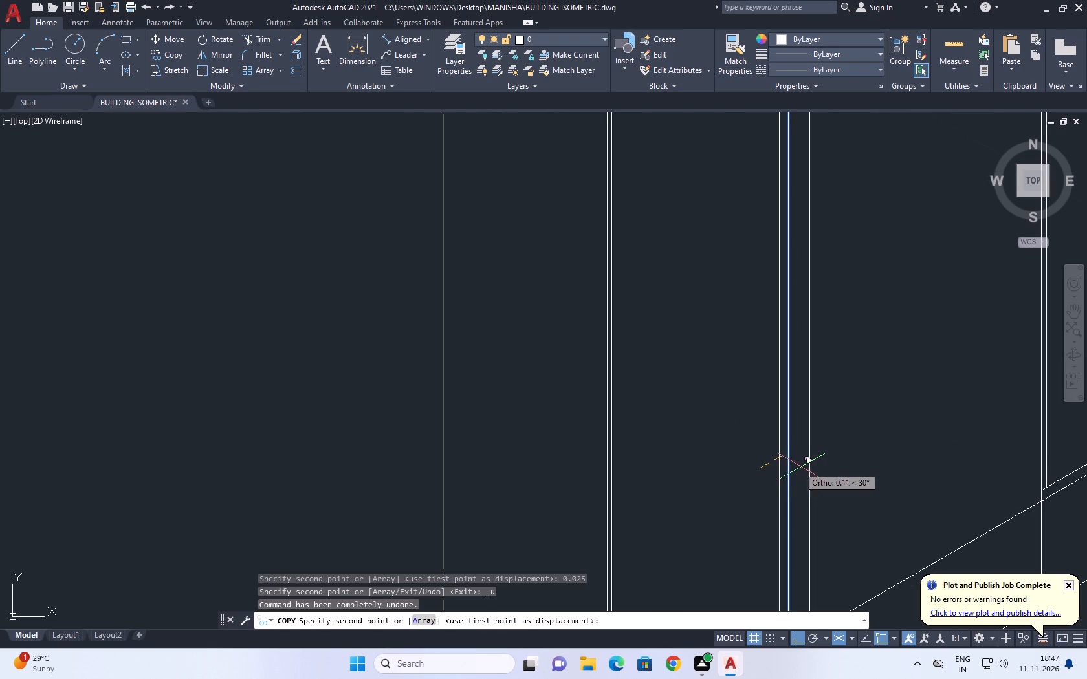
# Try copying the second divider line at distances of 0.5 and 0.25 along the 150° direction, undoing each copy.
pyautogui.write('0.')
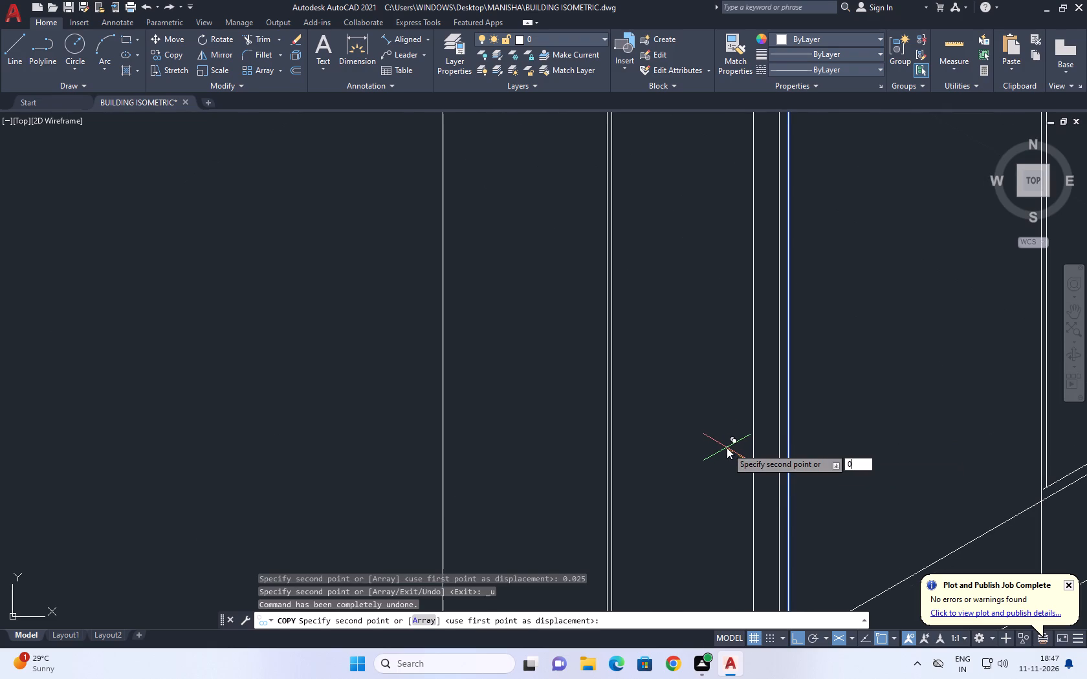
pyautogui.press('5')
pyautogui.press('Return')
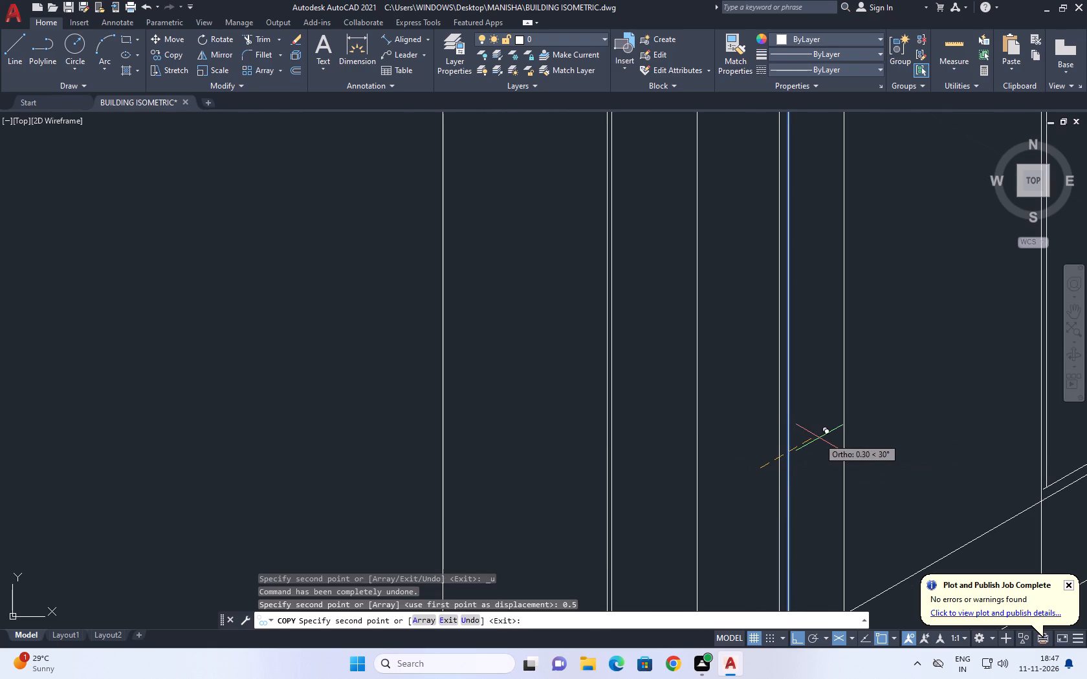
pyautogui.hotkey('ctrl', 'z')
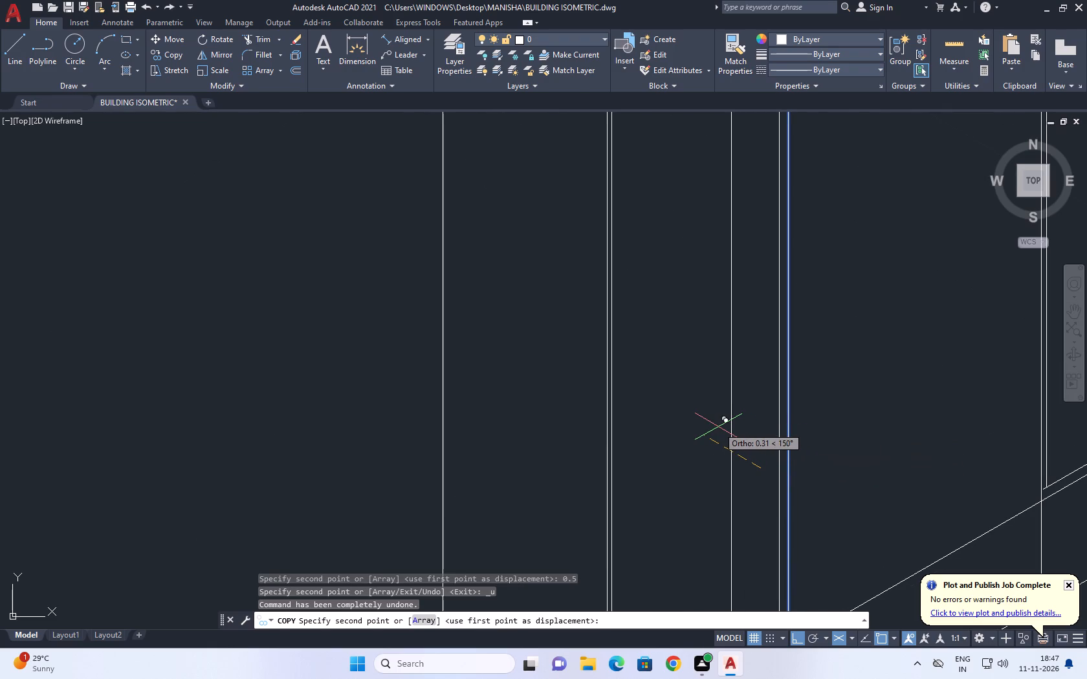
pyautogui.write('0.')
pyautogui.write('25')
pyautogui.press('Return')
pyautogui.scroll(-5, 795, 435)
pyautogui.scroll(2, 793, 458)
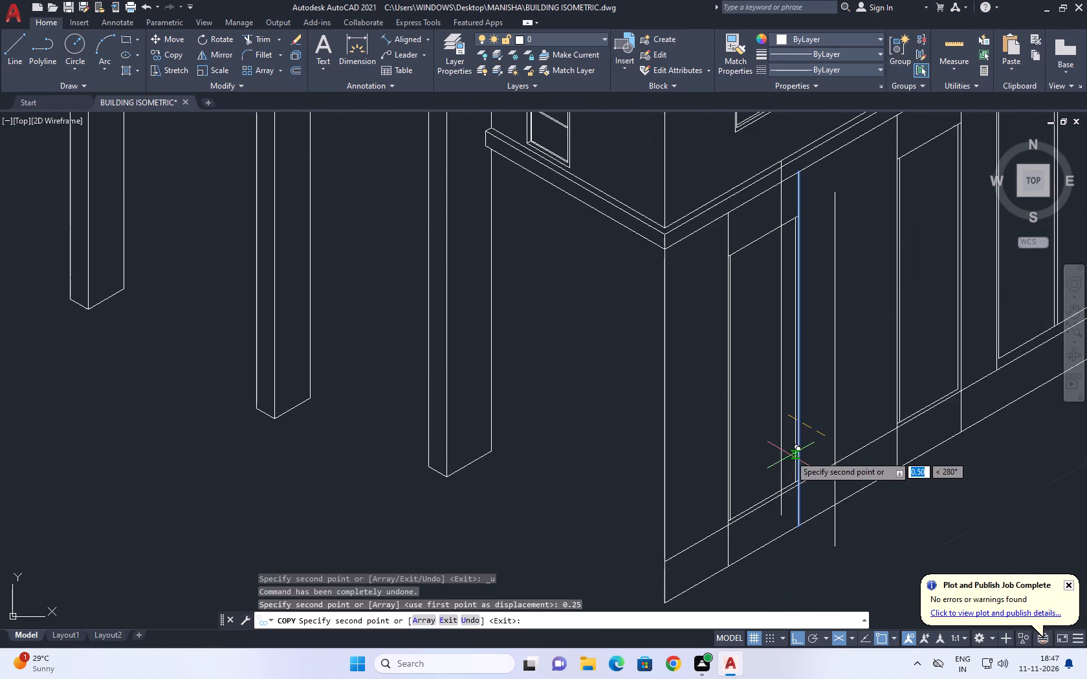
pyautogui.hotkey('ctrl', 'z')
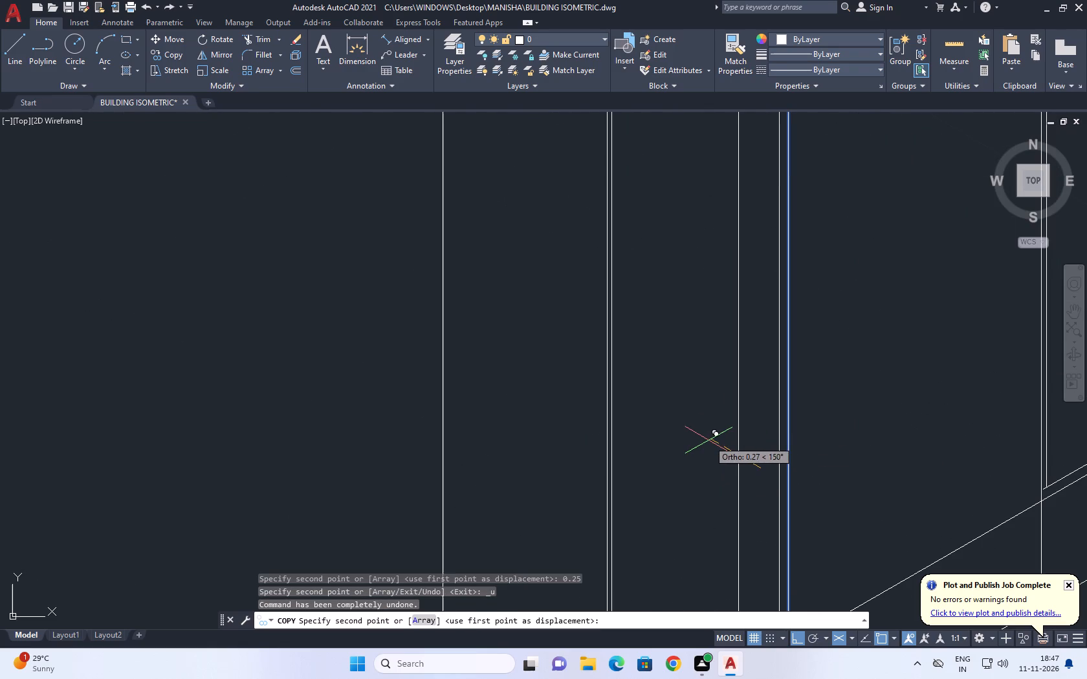
# Copy the second divider line 0.13 along the 150° isometric direction into the second bay.
pyautogui.write('0.13')
pyautogui.press('Return')
pyautogui.scroll(-4, 832, 409)
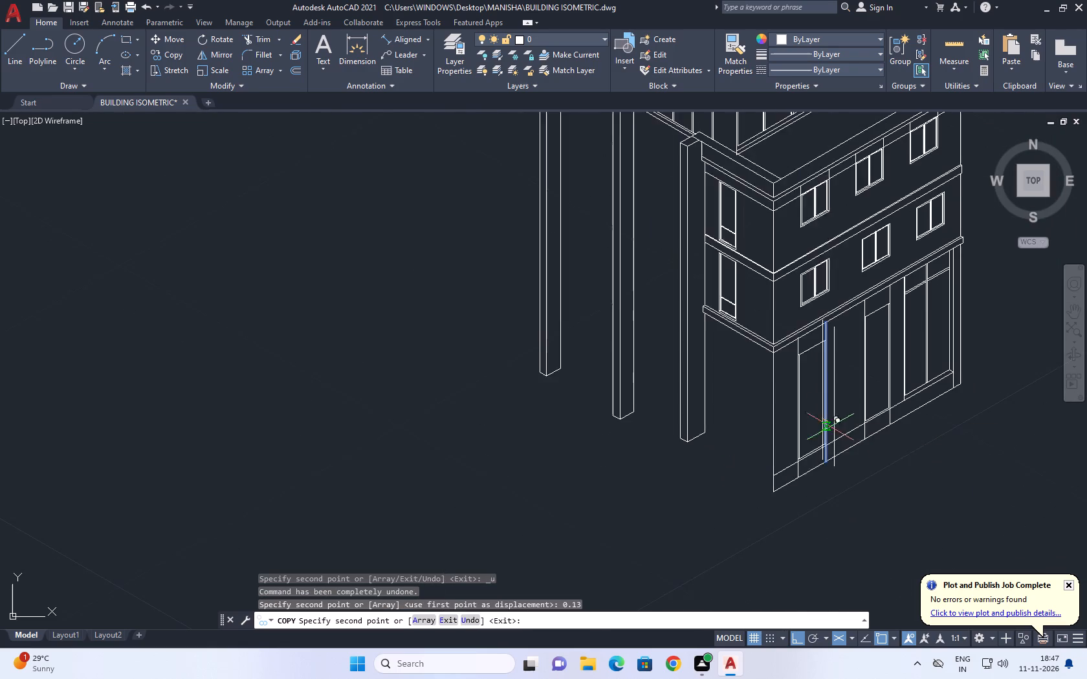
pyautogui.press('F1')
pyautogui.scroll(3, 824, 440)
pyautogui.press('Escape')
pyautogui.click(843, 74)
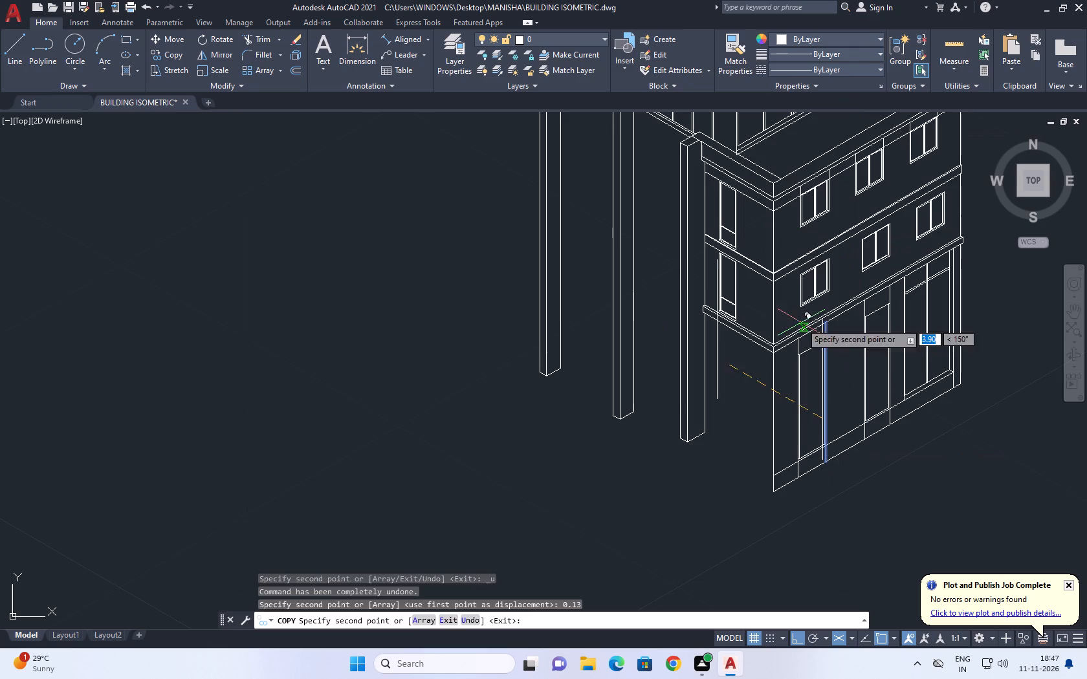
pyautogui.press('Escape')
# Erase the second bay's old inset vertical between the new copy and the second divider.
pyautogui.scroll(4, 822, 430)
pyautogui.click(823, 418)
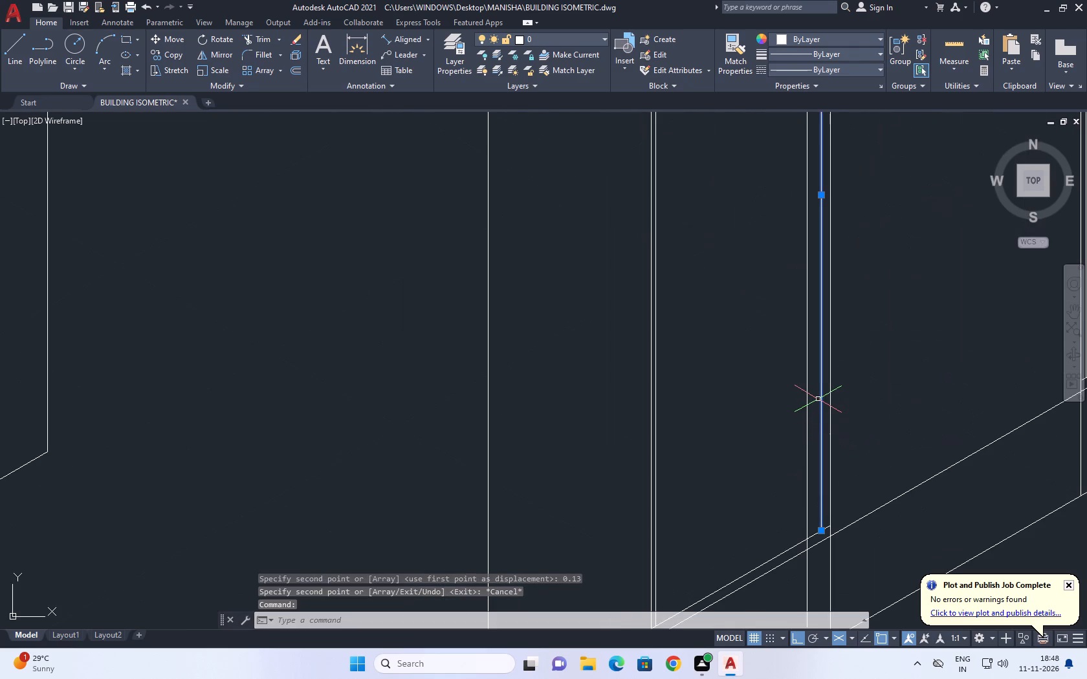
pyautogui.press('Delete')
# Trim the new vertical below the lower sloping inset line, and that line between the new vertical and the second divider.
pyautogui.scroll(-3, 818, 394)
pyautogui.scroll(3, 819, 446)
pyautogui.moveTo(804, 404); pyautogui.dragTo(852, 491, button='middle')
pyautogui.press('t')
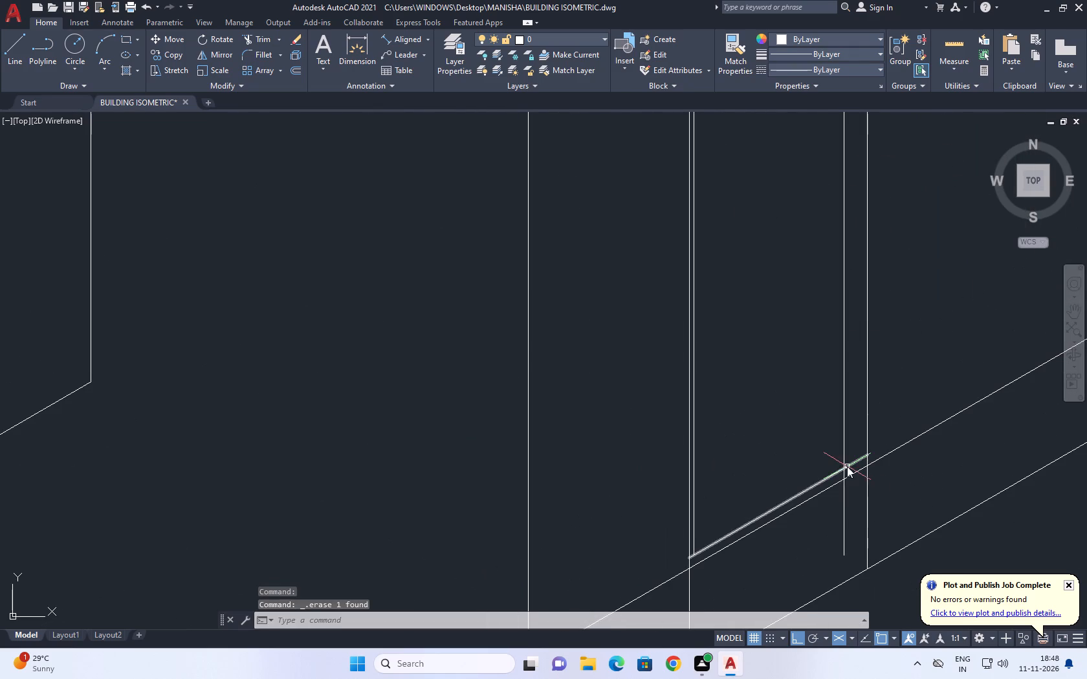
pyautogui.press('r')
pyautogui.press('space')
pyautogui.click(846, 499)
pyautogui.scroll(2, 846, 482)
pyautogui.click(840, 463)
pyautogui.click(828, 468)
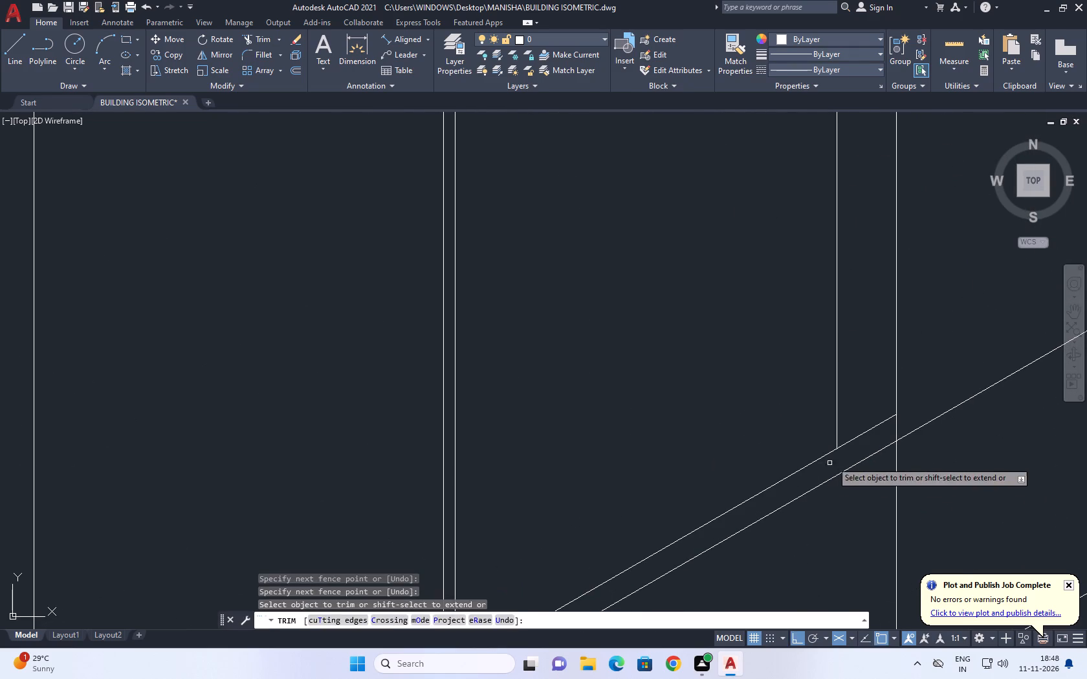
pyautogui.click(867, 435)
pyautogui.click(868, 418)
# Trim the new inset vertical above the second bay's door-head line, including the part crossing the ledge.
pyautogui.scroll(-6, 867, 420)
pyautogui.scroll(4, 877, 325)
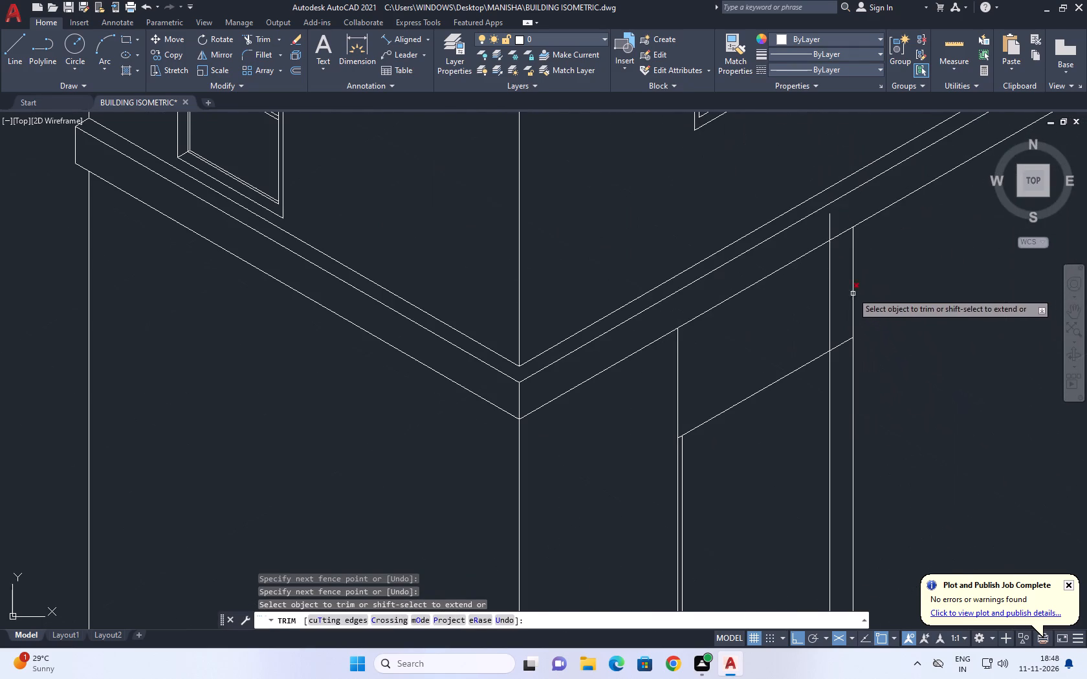
pyautogui.click(839, 272)
pyautogui.moveTo(802, 290); pyautogui.dragTo(802, 296)
pyautogui.click(840, 217)
pyautogui.click(815, 232)
pyautogui.scroll(-3, 829, 262)
pyautogui.press('Escape')
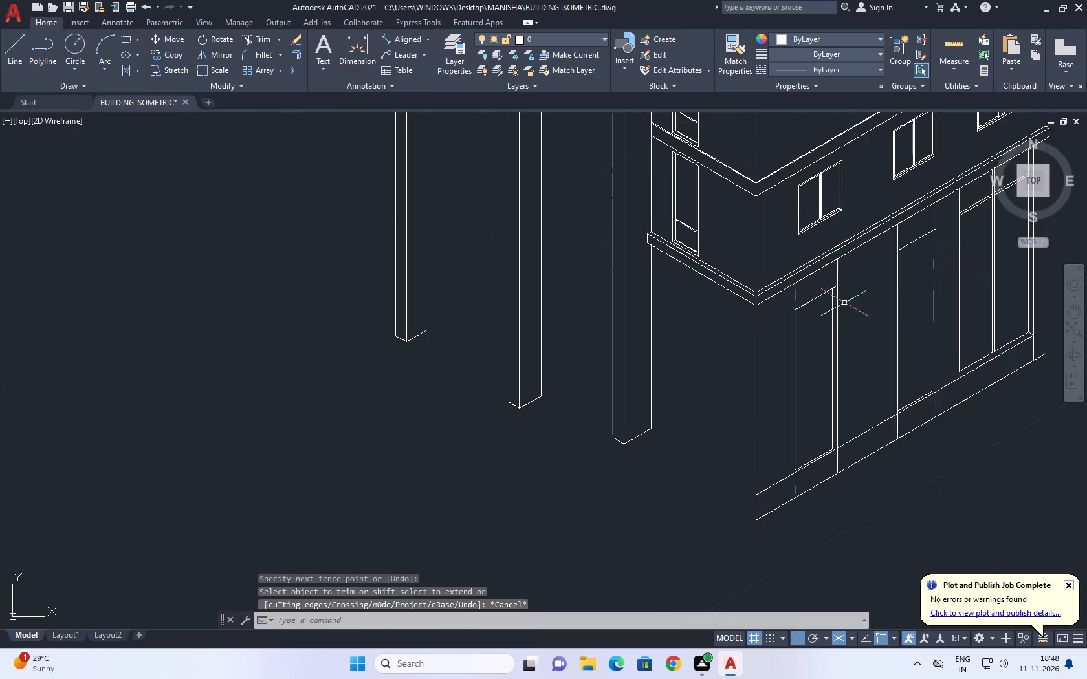
# Copy the second bay's inset vertical a short distance along the 30° isometric direction, toward the second divider.
pyautogui.moveTo(833, 377); pyautogui.dragTo(798, 381, button='middle')
pyautogui.scroll(2, 777, 385)
pyautogui.click(826, 375)
pyautogui.click(815, 376)
pyautogui.moveTo(872, 378); pyautogui.dragTo(840, 361, button='middle')
pyautogui.write('CO')
pyautogui.press('space')
pyautogui.scroll(2, 802, 354)
pyautogui.click(799, 341)
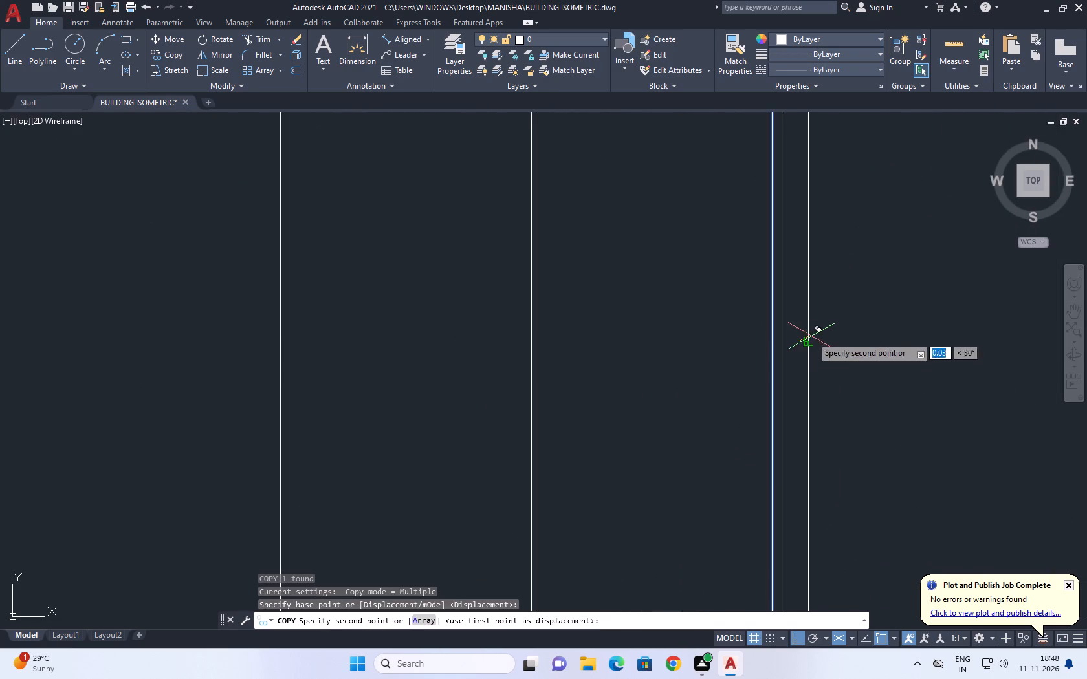
pyautogui.click(818, 330)
pyautogui.press('space')
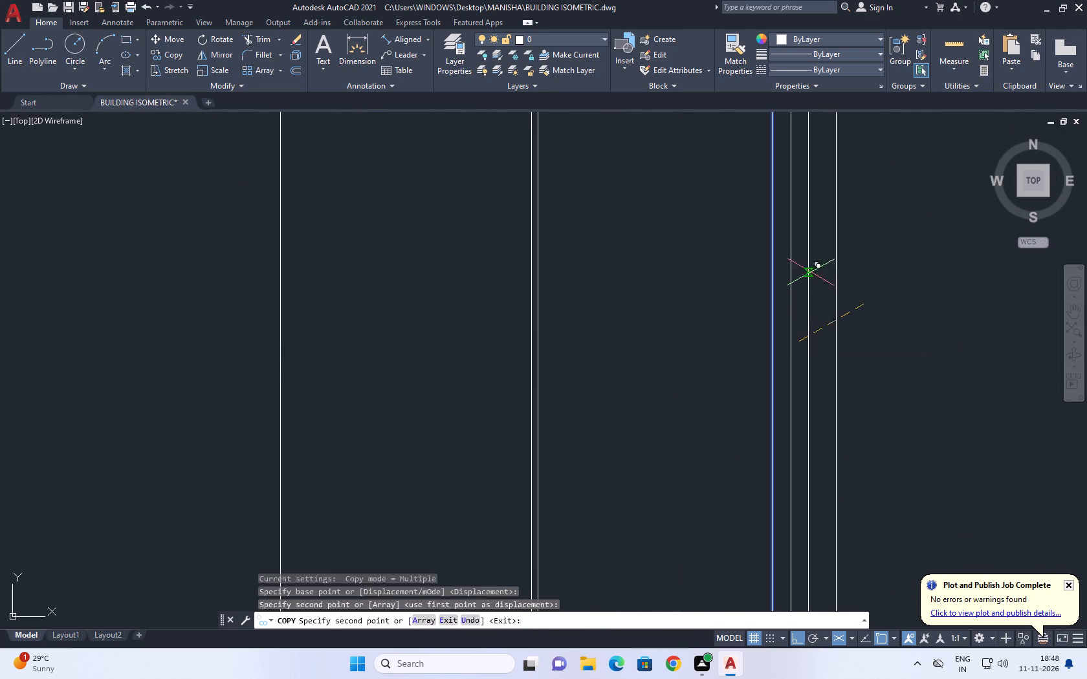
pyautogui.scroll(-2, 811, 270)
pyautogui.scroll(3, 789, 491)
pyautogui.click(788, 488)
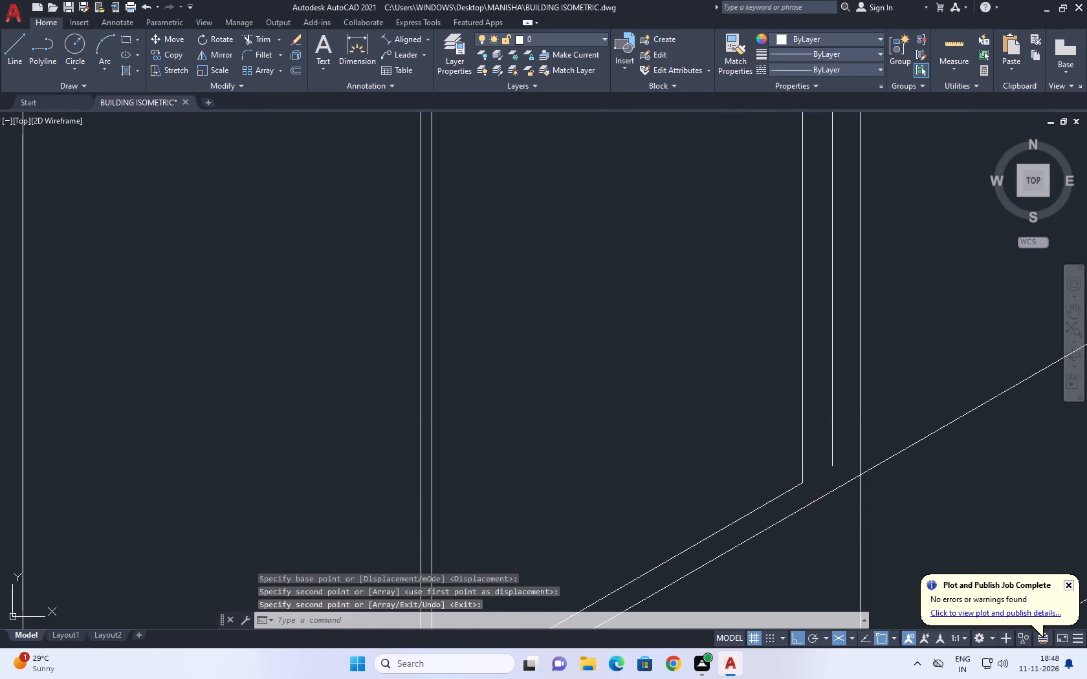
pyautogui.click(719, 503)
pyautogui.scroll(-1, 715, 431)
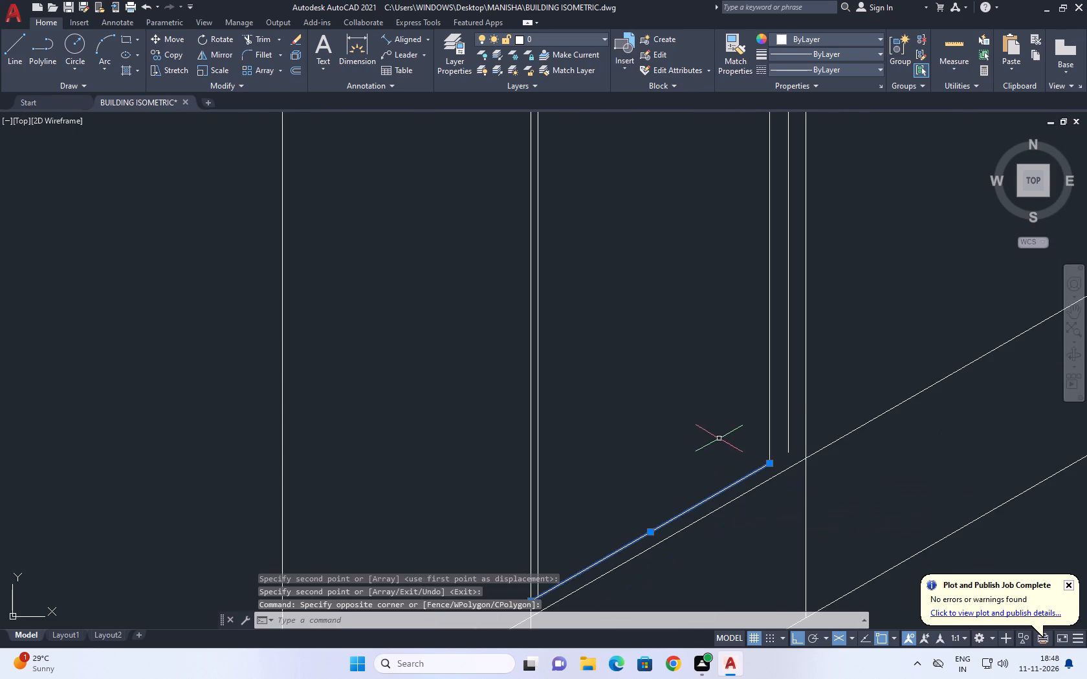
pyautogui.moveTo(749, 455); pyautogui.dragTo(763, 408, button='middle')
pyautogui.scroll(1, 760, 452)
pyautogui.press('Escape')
# Copy the sloping top line of the ground storey's base band a short distance upward.
pyautogui.scroll(-2, 716, 423)
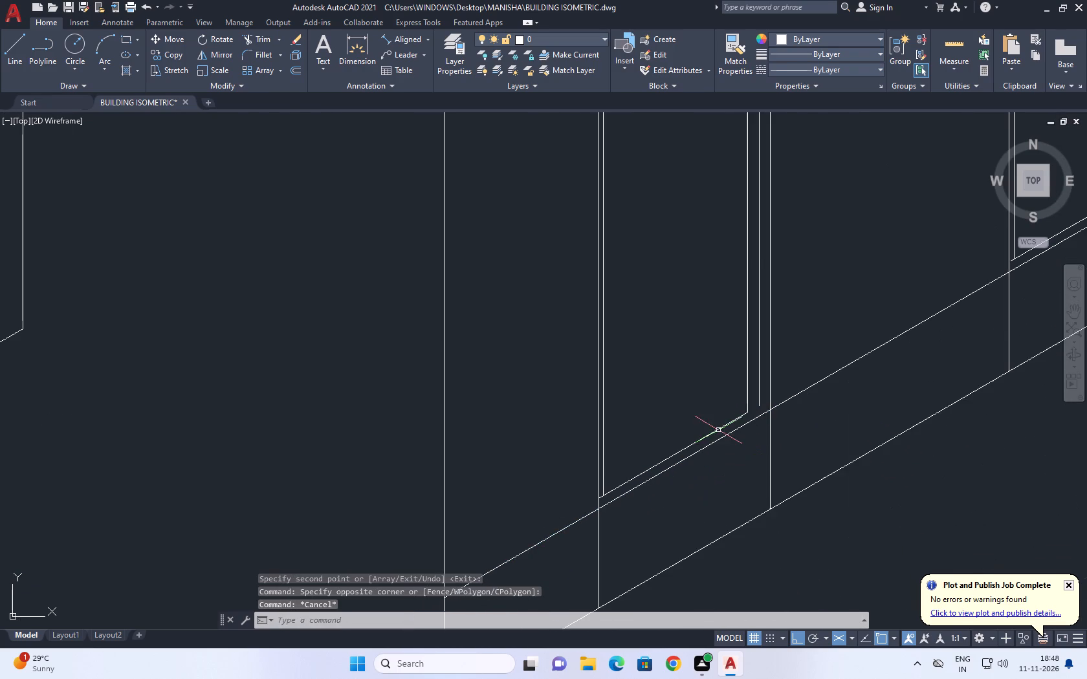
pyautogui.click(713, 442)
pyautogui.scroll(-2, 691, 443)
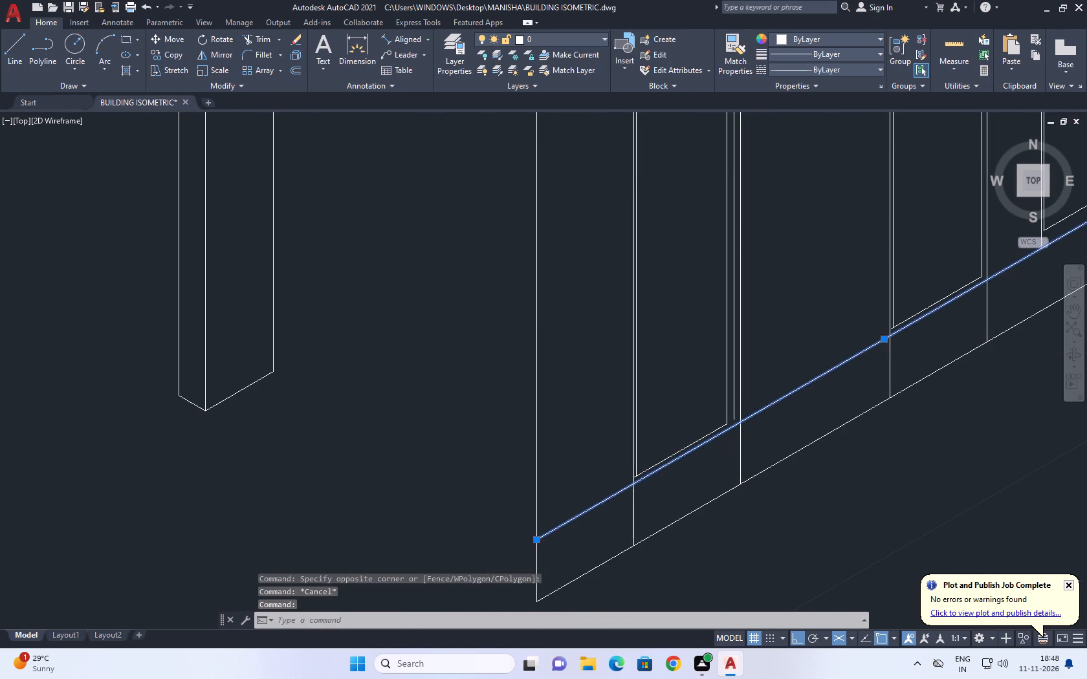
pyautogui.moveTo(717, 462); pyautogui.dragTo(677, 473, button='middle')
pyautogui.scroll(-2, 714, 451)
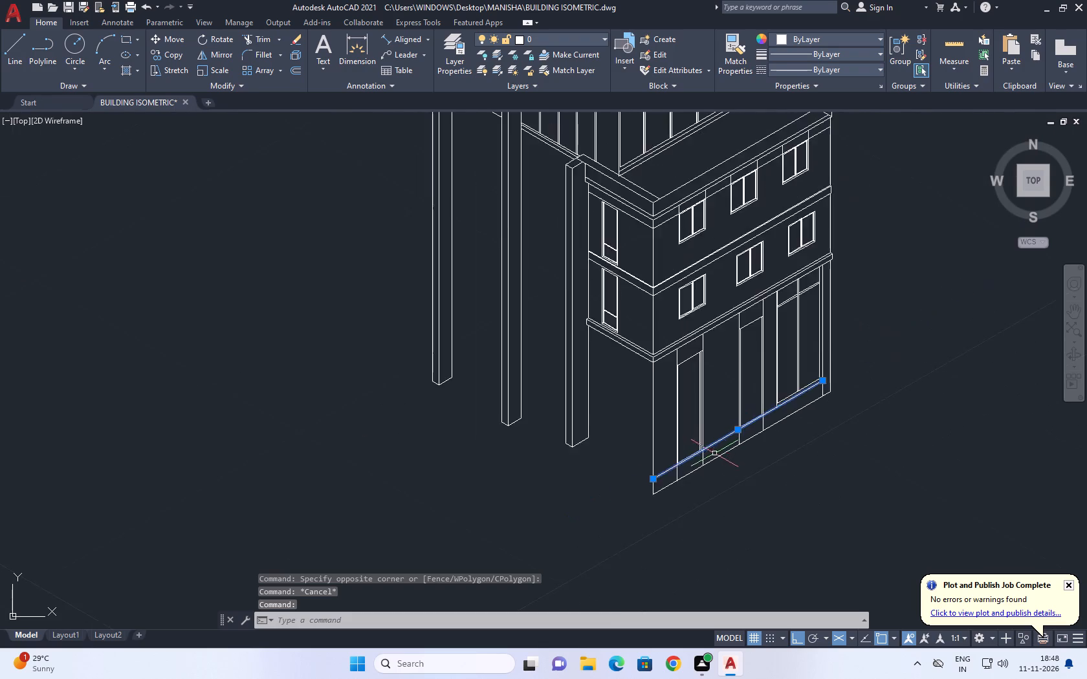
pyautogui.scroll(3, 714, 453)
pyautogui.moveTo(711, 448); pyautogui.dragTo(719, 477, button='middle')
pyautogui.write('CO')
pyautogui.press('space')
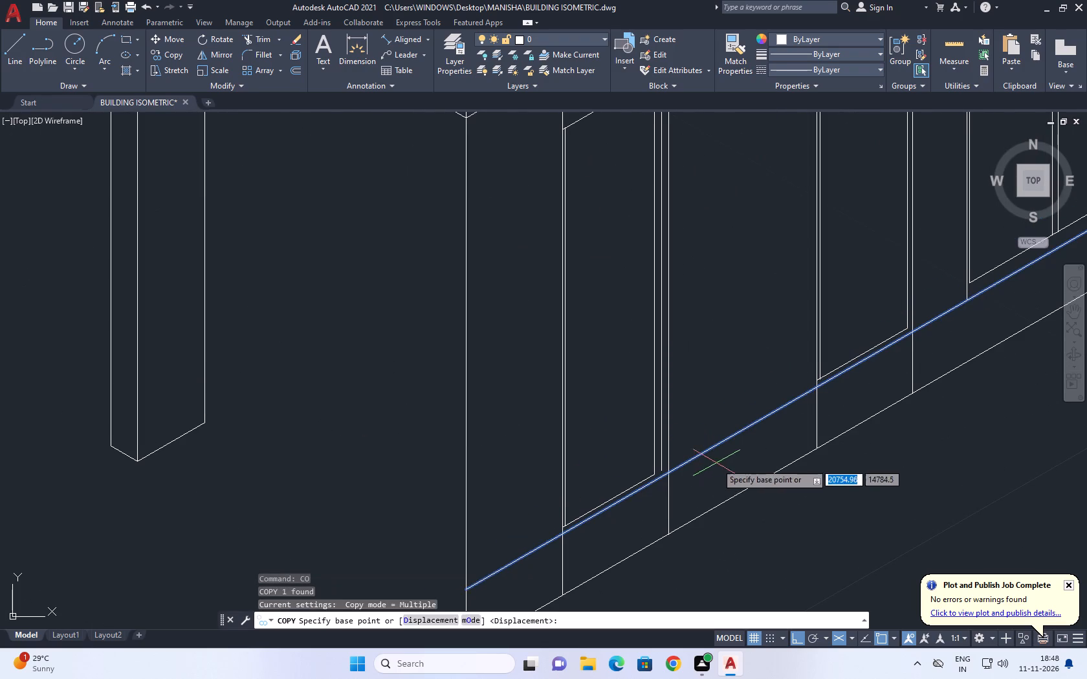
pyautogui.click(716, 463)
pyautogui.click(714, 446)
pyautogui.press('Escape')
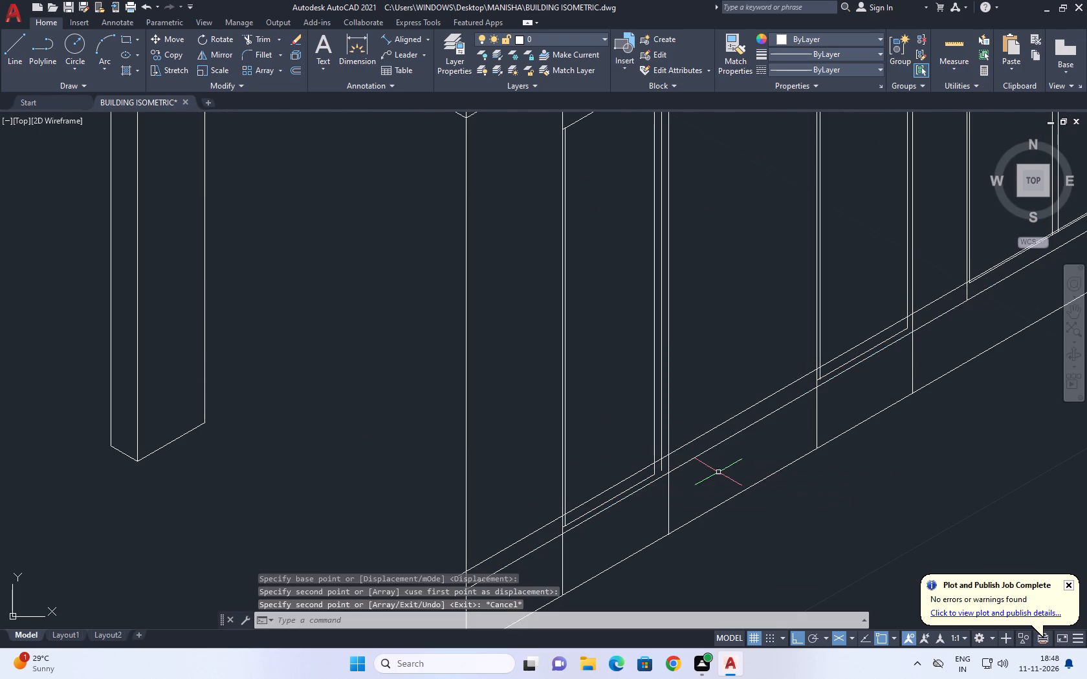
# Trim the copied sloping line between the second and third dividers and between the fourth and fifth dividers.
pyautogui.middleClick(719, 472)
pyautogui.press('t')
pyautogui.write('R')
pyautogui.press('space')
pyautogui.click(729, 424)
pyautogui.click(729, 415)
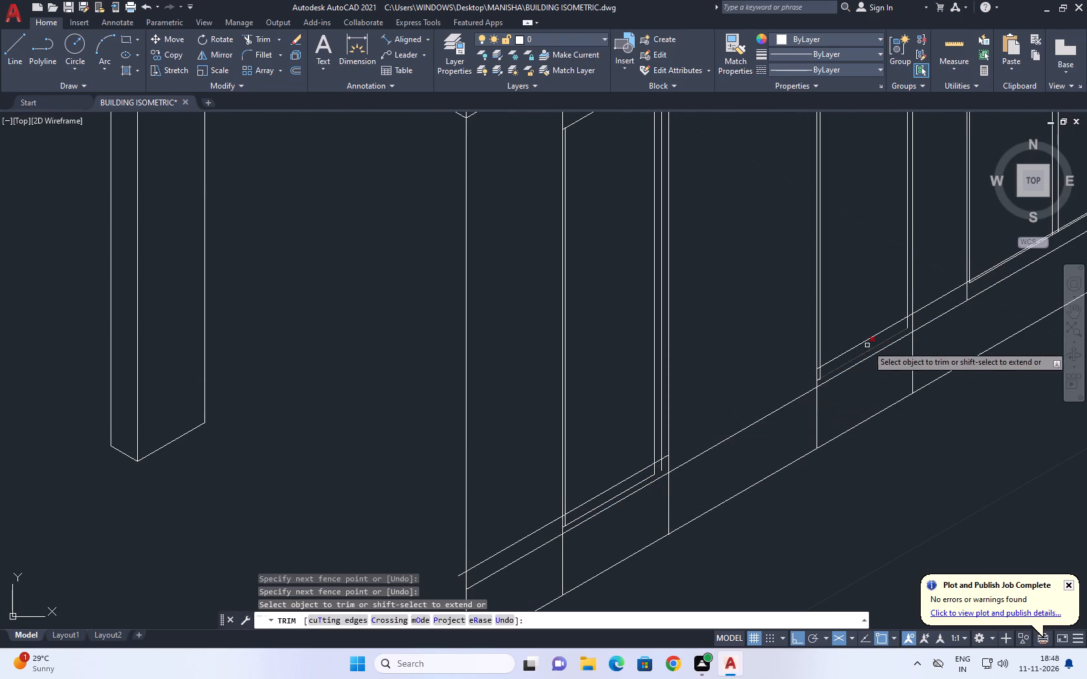
pyautogui.click(941, 303)
pyautogui.click(937, 293)
# In the second bay, trim the copied line beyond the new inset vertical, and both neighbouring inset verticals below that line.
pyautogui.moveTo(922, 306); pyautogui.dragTo(674, 412, button='middle')
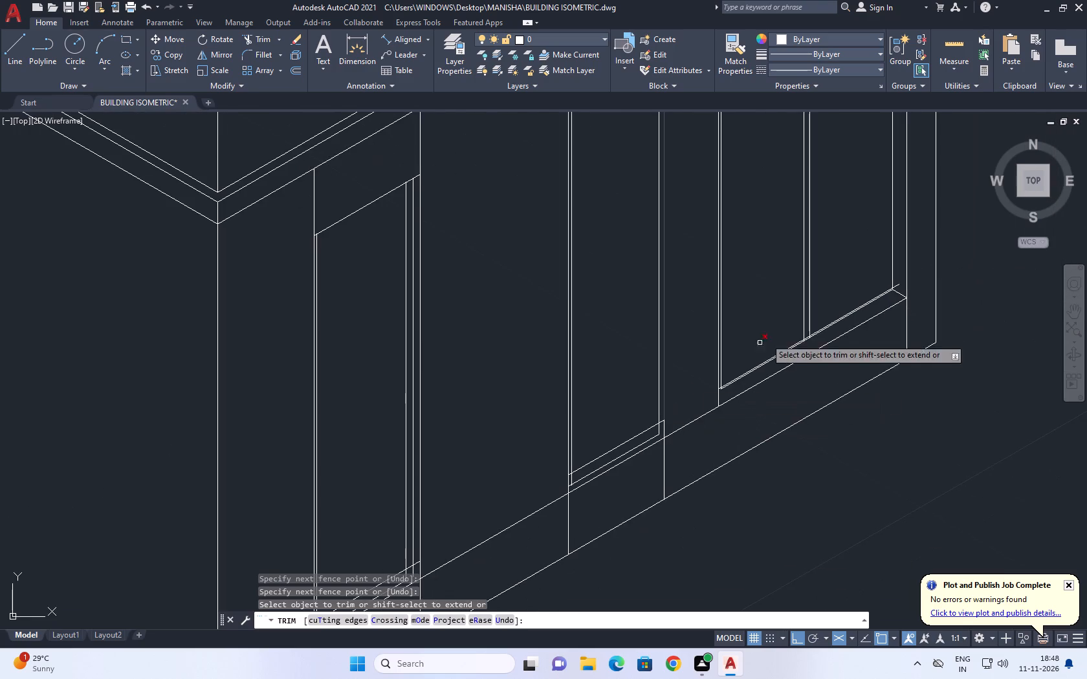
pyautogui.scroll(-3, 811, 334)
pyautogui.scroll(4, 745, 378)
pyautogui.moveTo(551, 469); pyautogui.dragTo(655, 336, button='middle')
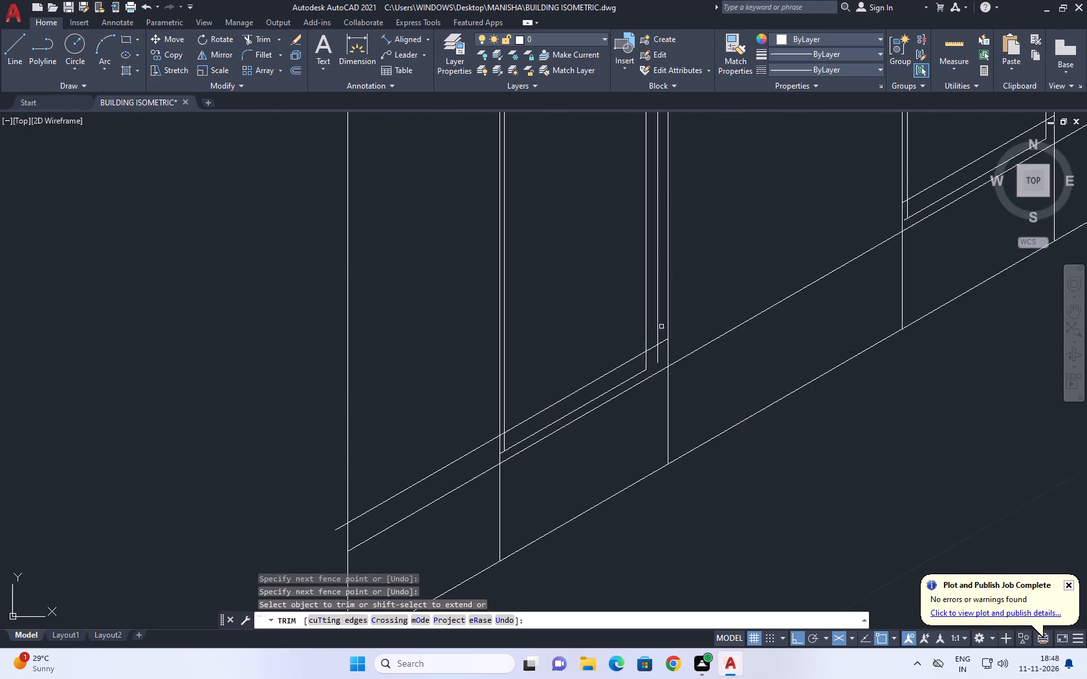
pyautogui.scroll(2, 659, 341)
pyautogui.click(663, 341)
pyautogui.click(651, 374)
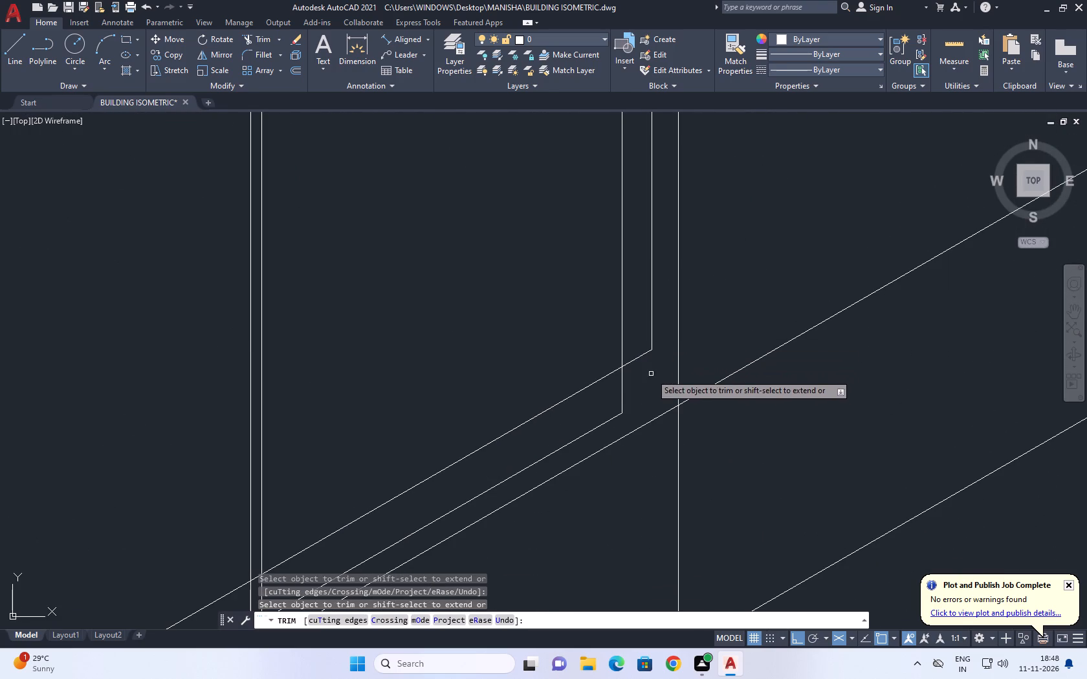
pyautogui.moveTo(628, 394); pyautogui.dragTo(673, 353, button='middle')
pyautogui.click(685, 348)
pyautogui.click(643, 369)
# Trim away the second bay's old lower sloping inset line and the inset vertical beside the first divider below the copied line.
pyautogui.click(642, 382)
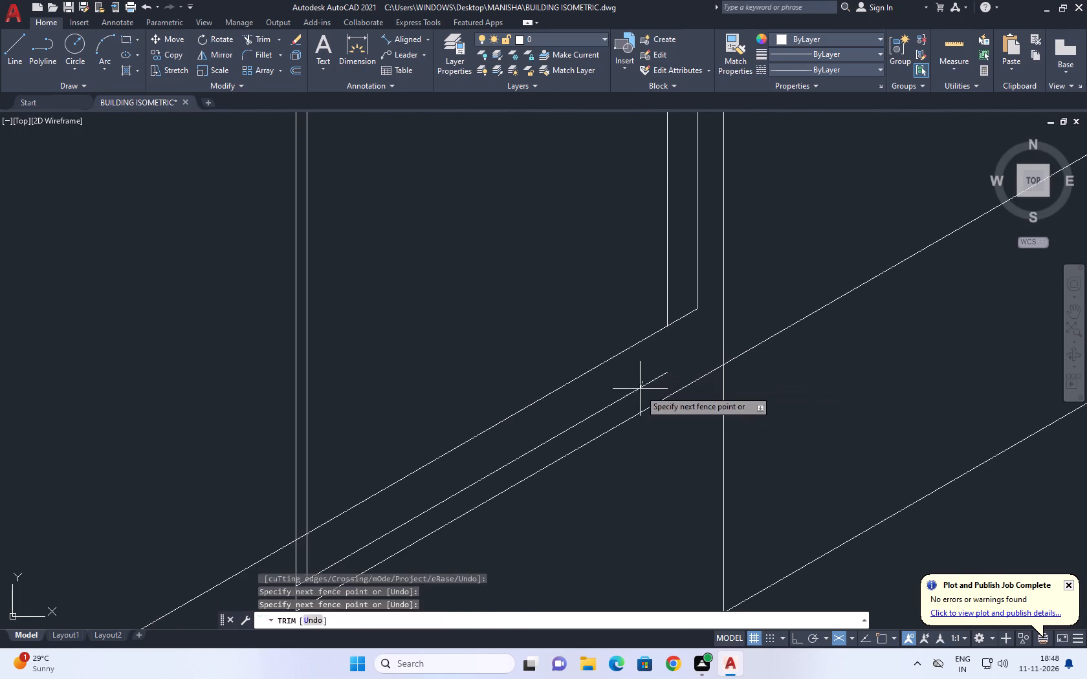
pyautogui.click(639, 393)
pyautogui.scroll(-2, 681, 339)
pyautogui.moveTo(573, 396); pyautogui.dragTo(618, 363, button='middle')
pyautogui.scroll(4, 591, 396)
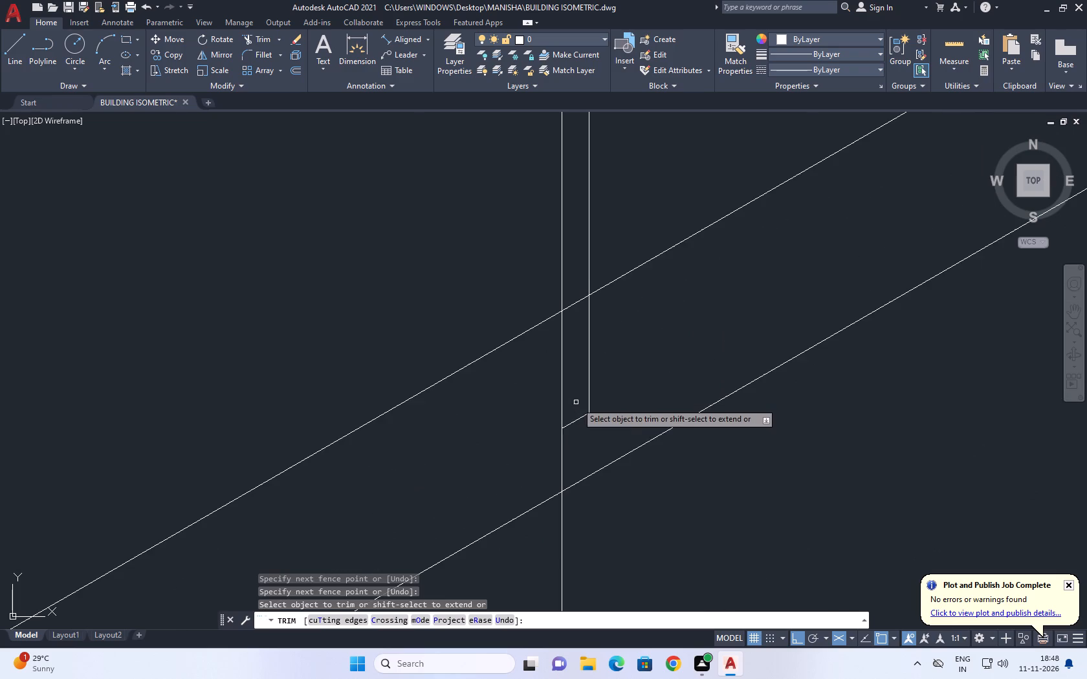
pyautogui.click(578, 422)
pyautogui.click(604, 367)
pyautogui.click(588, 351)
# Trim the copied sloping line in the first bay, between the building corner and the first divider.
pyautogui.moveTo(467, 373); pyautogui.dragTo(465, 382)
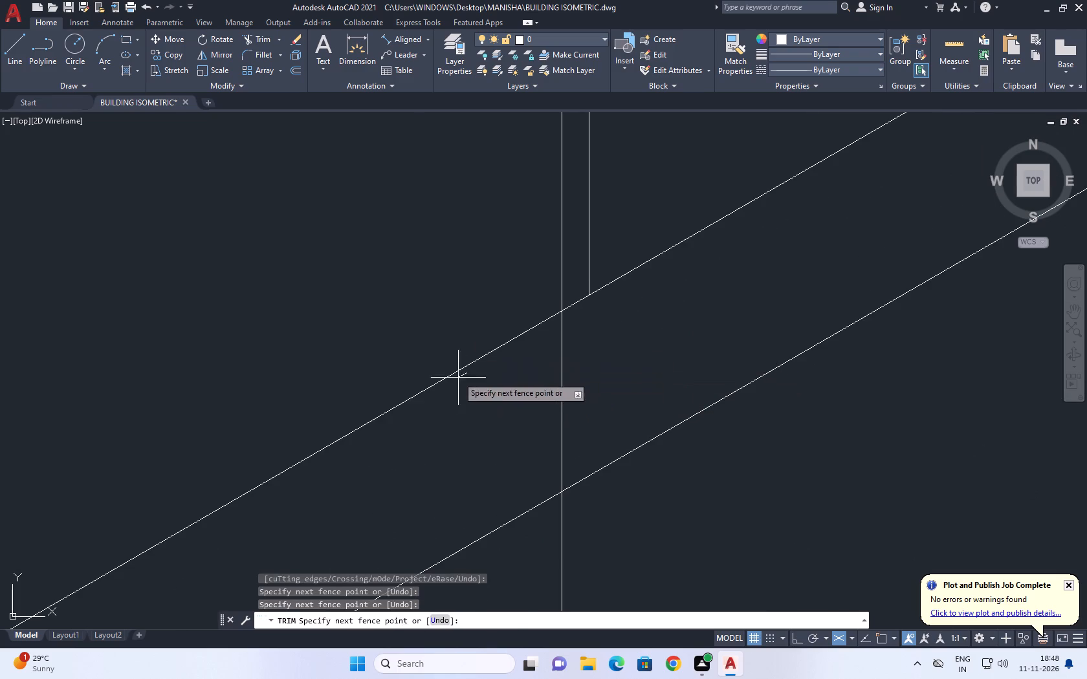
pyautogui.click(453, 350)
# In the bay between the third and fourth dividers, trim the old lower sloping inset line and both inset verticals below the copied line.
pyautogui.scroll(-4, 621, 319)
pyautogui.moveTo(725, 222); pyautogui.dragTo(626, 330, button='middle')
pyautogui.scroll(-2, 584, 348)
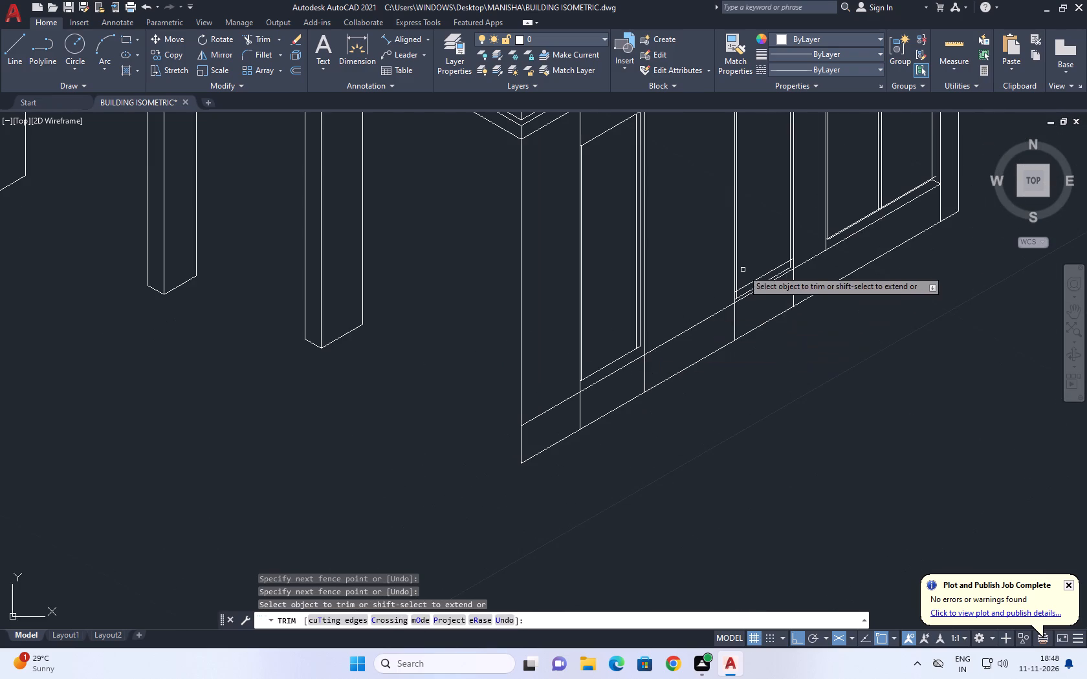
pyautogui.moveTo(752, 268); pyautogui.dragTo(694, 320, button='middle')
pyautogui.scroll(6, 670, 351)
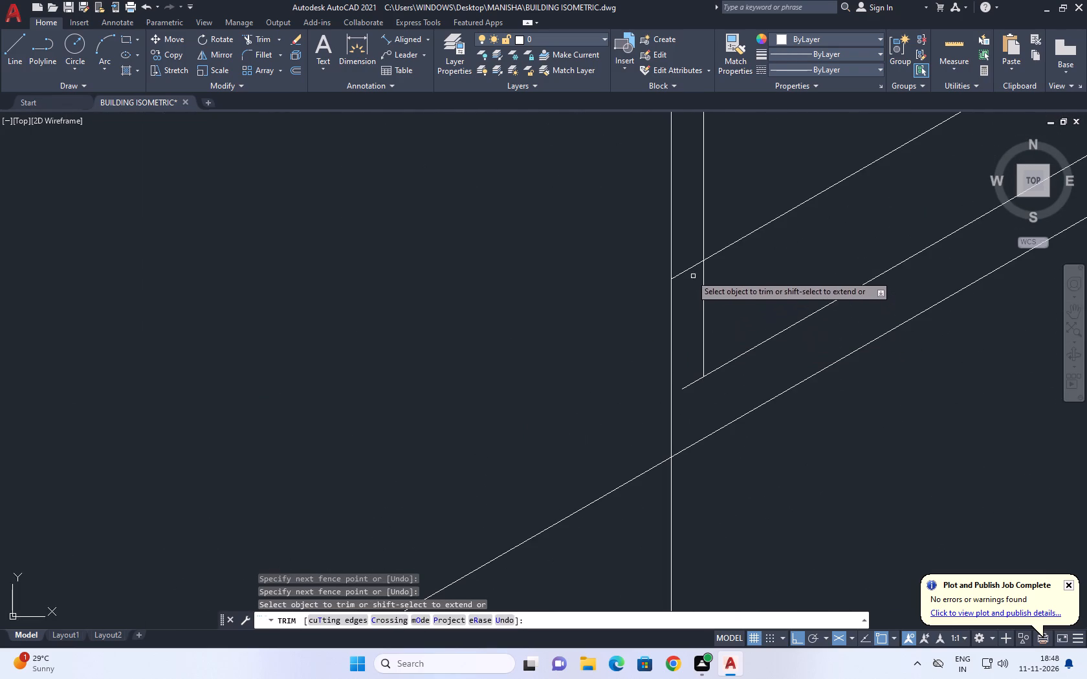
pyautogui.scroll(-4, 704, 304)
pyautogui.moveTo(738, 301); pyautogui.dragTo(648, 374, button='middle')
pyautogui.scroll(1, 652, 377)
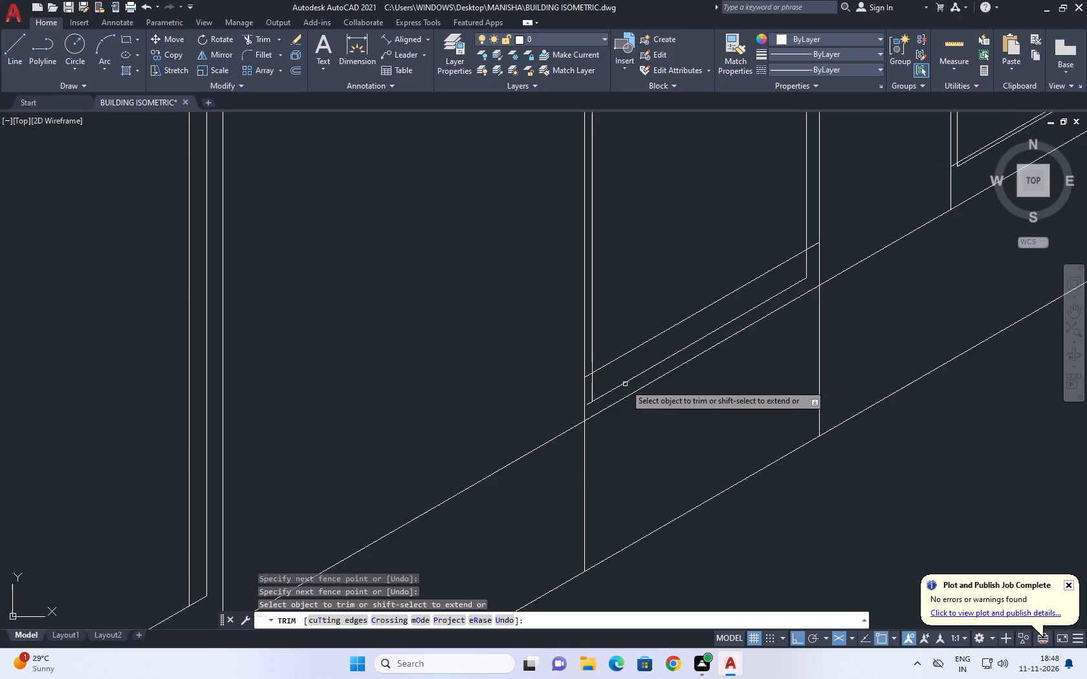
pyautogui.scroll(1, 625, 384)
pyautogui.click(572, 400)
pyautogui.click(580, 412)
pyautogui.click(606, 367)
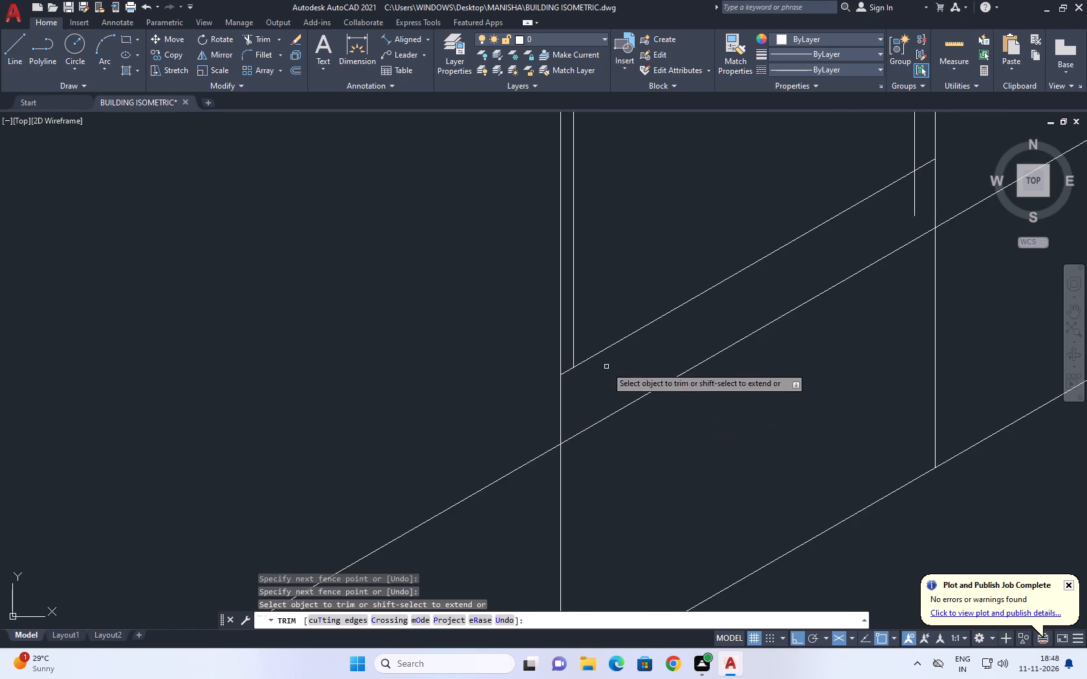
pyautogui.moveTo(833, 286); pyautogui.dragTo(690, 418, button='middle')
pyautogui.scroll(1, 780, 310)
pyautogui.click(780, 307)
pyautogui.moveTo(720, 360); pyautogui.dragTo(727, 371)
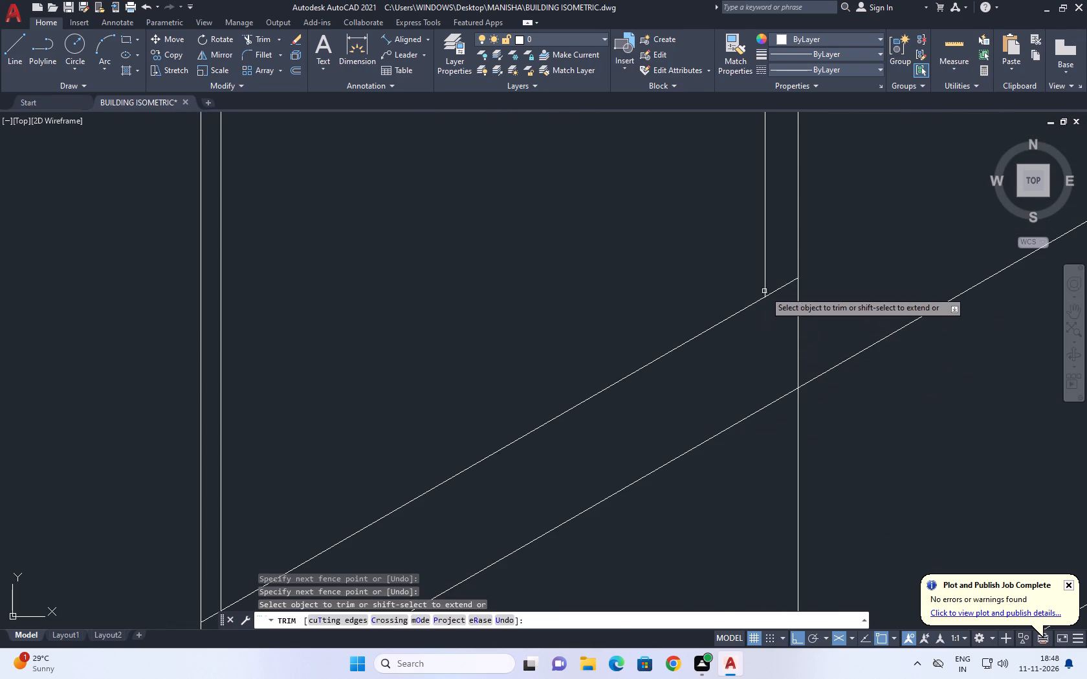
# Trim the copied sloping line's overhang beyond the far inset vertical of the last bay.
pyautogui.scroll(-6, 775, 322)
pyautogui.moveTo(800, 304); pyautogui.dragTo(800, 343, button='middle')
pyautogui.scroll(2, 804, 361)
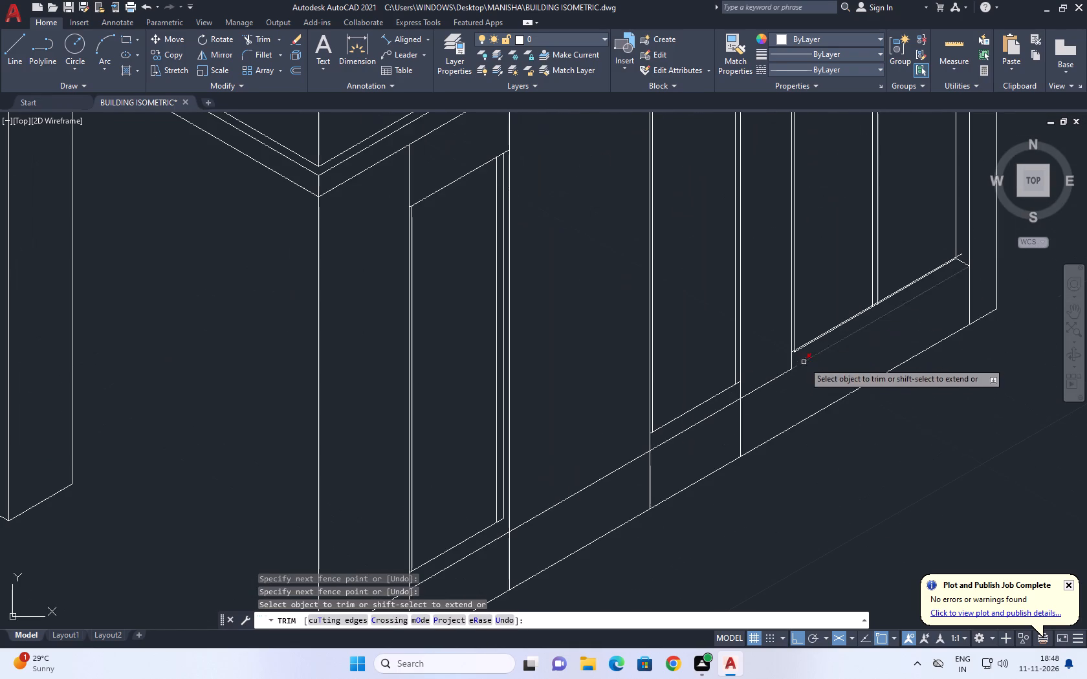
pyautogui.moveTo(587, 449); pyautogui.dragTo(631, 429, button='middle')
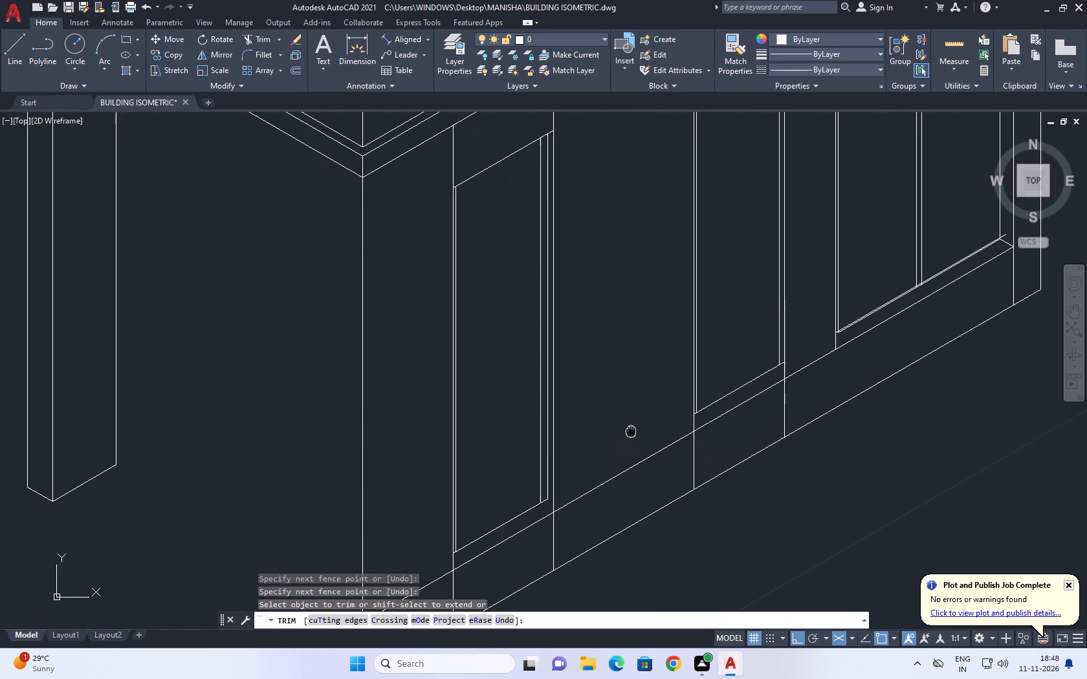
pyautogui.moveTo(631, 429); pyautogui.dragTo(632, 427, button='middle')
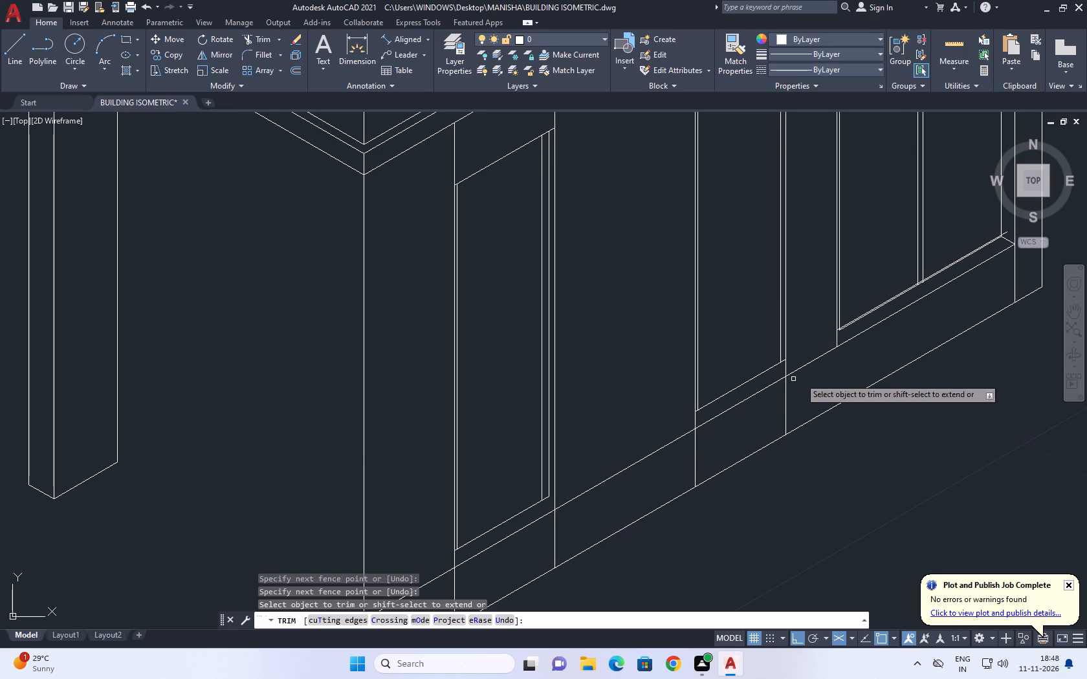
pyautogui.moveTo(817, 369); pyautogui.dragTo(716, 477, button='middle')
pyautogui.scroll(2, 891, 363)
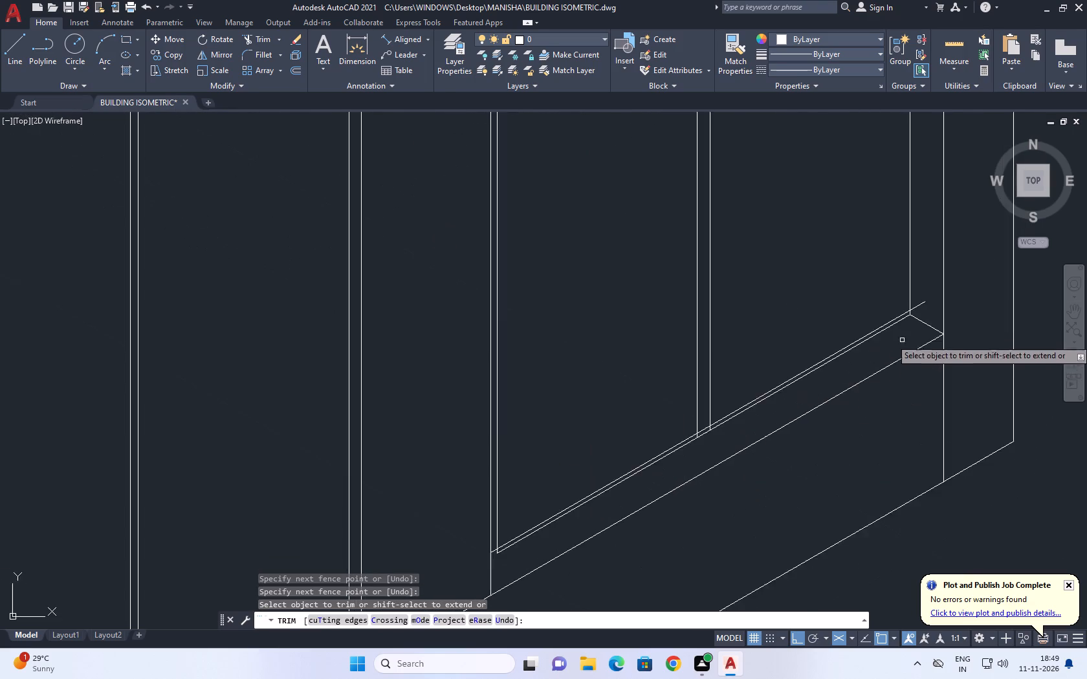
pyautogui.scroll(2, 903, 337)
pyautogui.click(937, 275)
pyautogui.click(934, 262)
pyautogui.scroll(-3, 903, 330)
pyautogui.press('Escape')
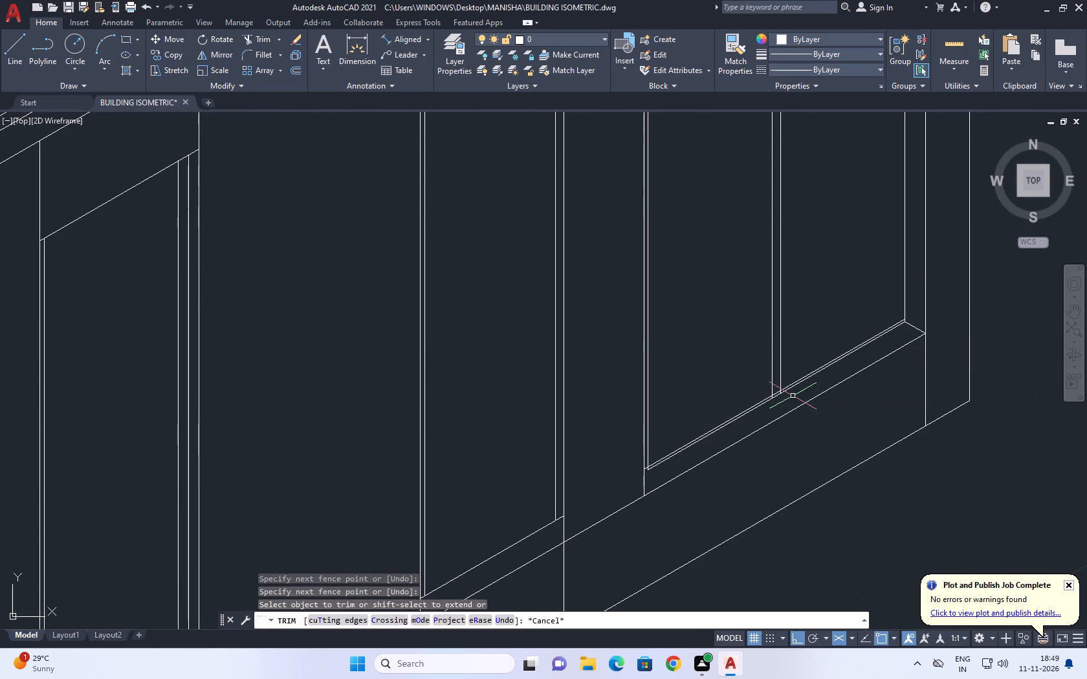
# Extend the copied sloping line between the third and fourth dividers both ways, to the second and fifth dividers.
pyautogui.moveTo(646, 455); pyautogui.dragTo(701, 337, button='middle')
pyautogui.scroll(3, 705, 352)
pyautogui.moveTo(681, 377); pyautogui.dragTo(718, 358, button='middle')
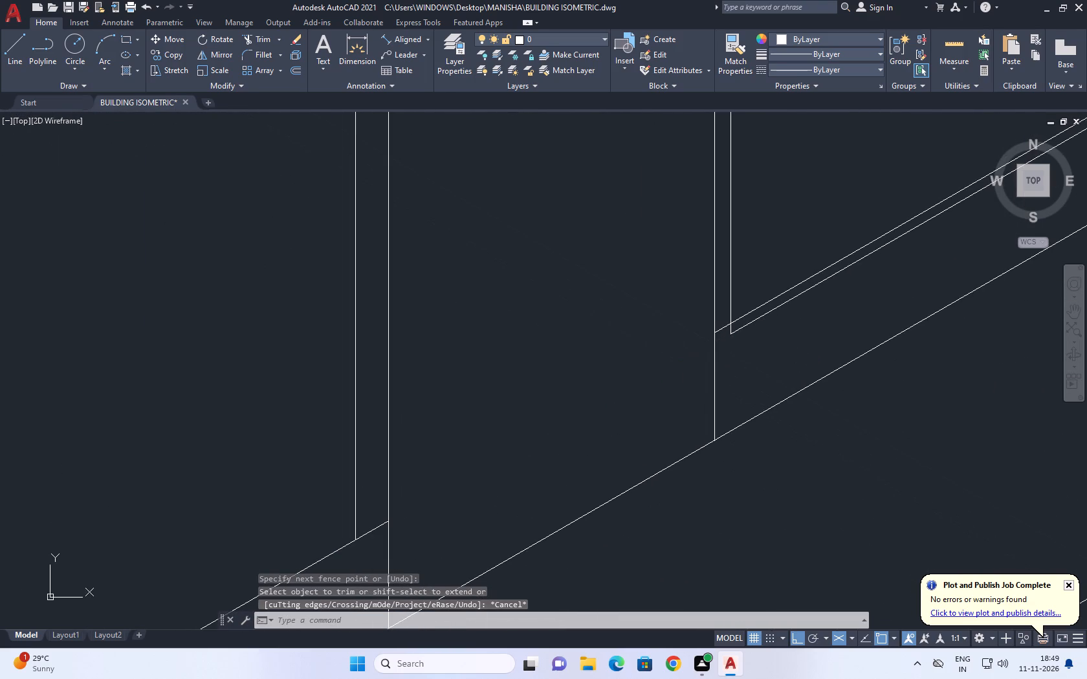
pyautogui.write('EX')
pyautogui.press('space')
pyautogui.scroll(-4, 635, 368)
pyautogui.click(569, 405)
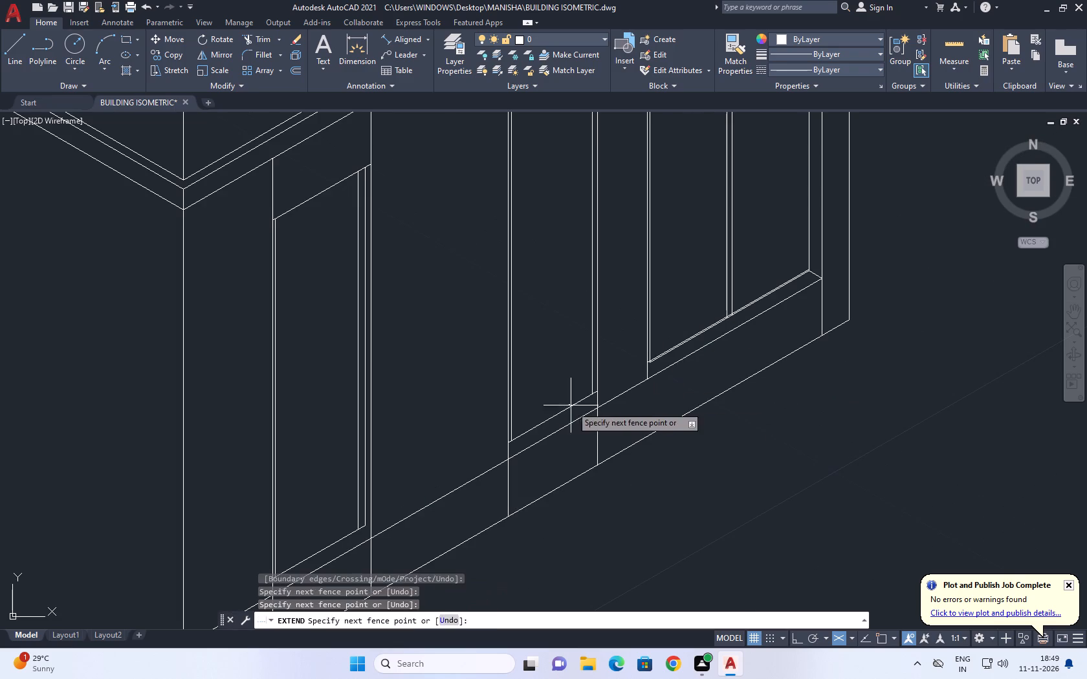
pyautogui.doubleClick(575, 408)
pyautogui.click(570, 402)
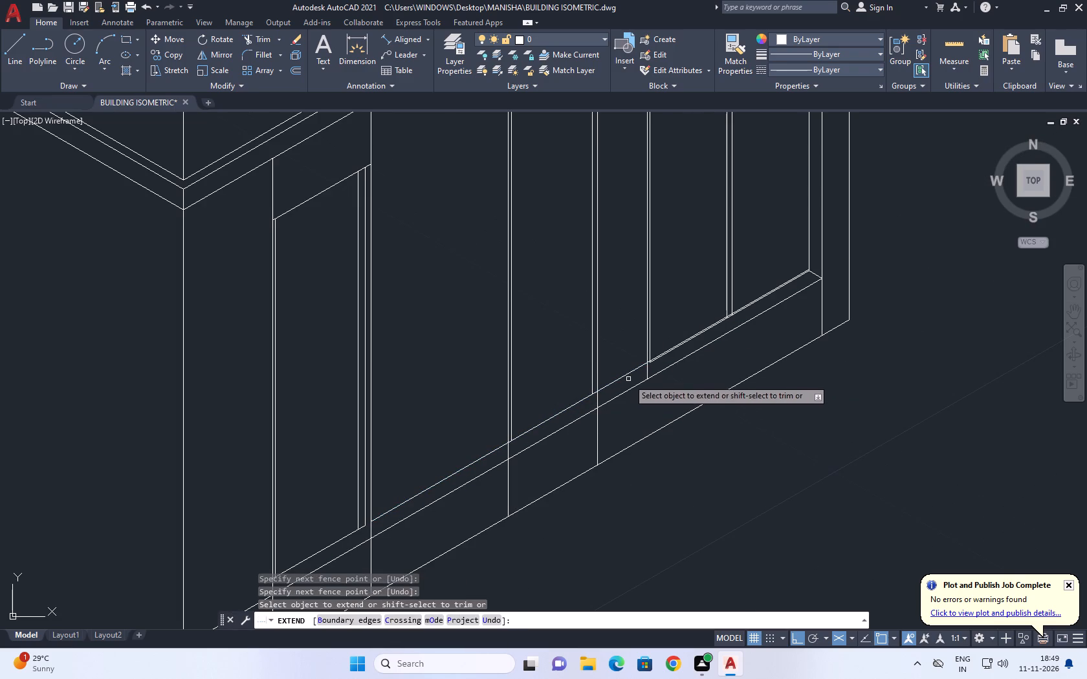
pyautogui.click(632, 371)
pyautogui.scroll(3, 661, 363)
pyautogui.press('Escape')
# Erase the copied sloping line in the last bay, just above its original lower inset line.
pyautogui.scroll(2, 631, 353)
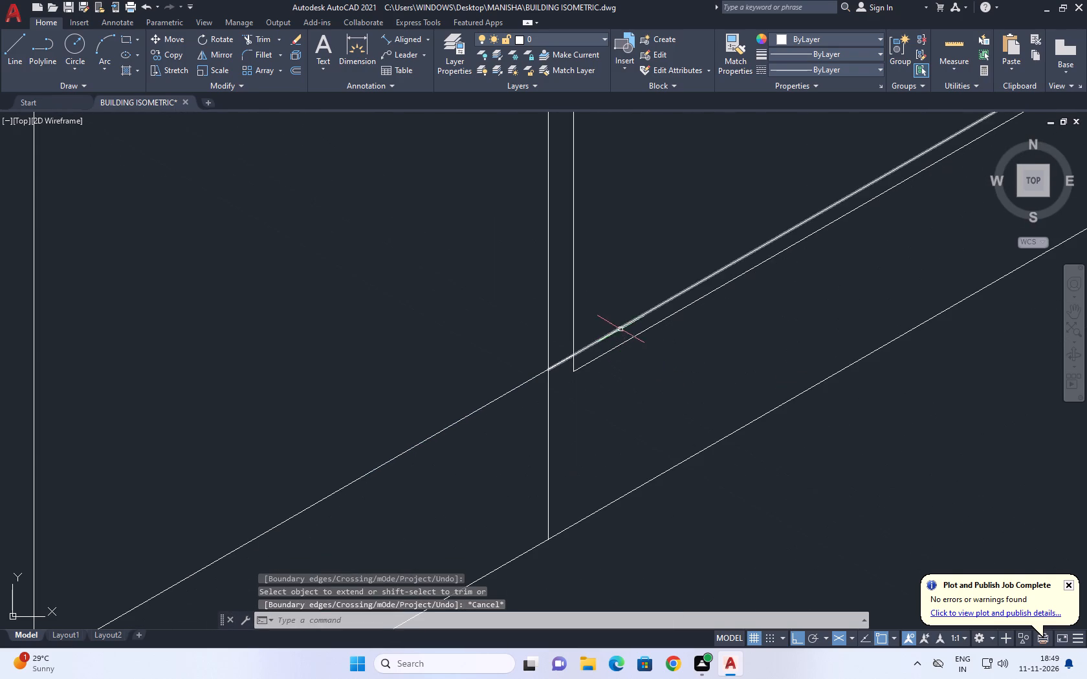
pyautogui.click(620, 329)
pyautogui.scroll(-5, 620, 329)
pyautogui.press('Delete')
# Trim the extended sloping line between the second and third dividers.
pyautogui.scroll(-1, 620, 330)
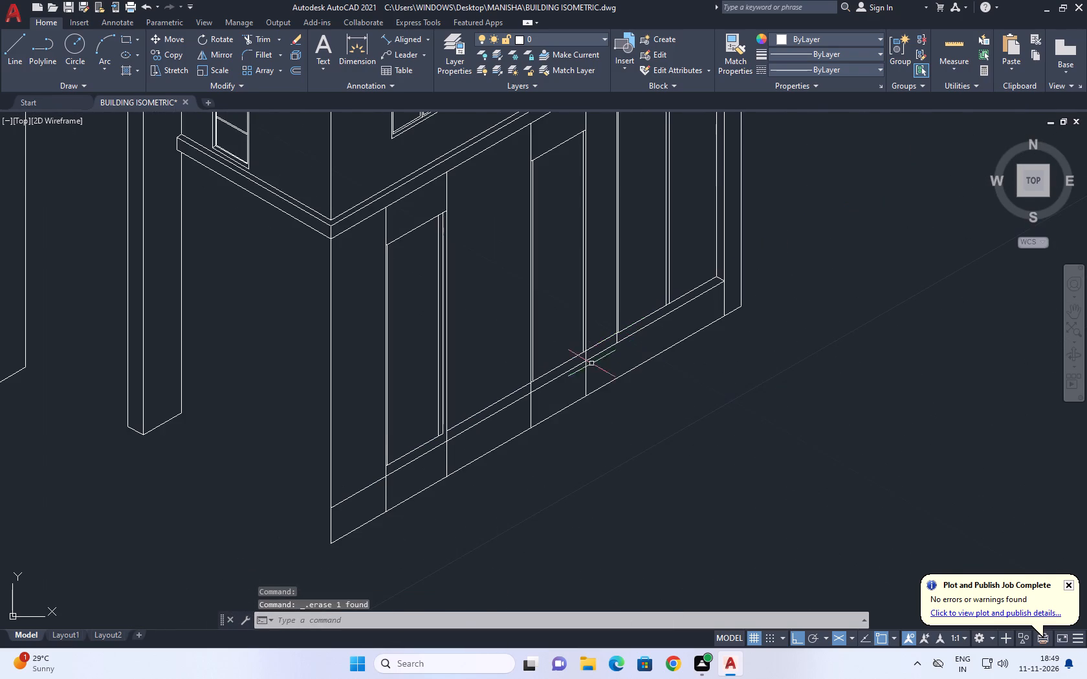
pyautogui.scroll(1, 552, 385)
pyautogui.moveTo(461, 402); pyautogui.dragTo(556, 400, button='middle')
pyautogui.write('TR')
pyautogui.press('space')
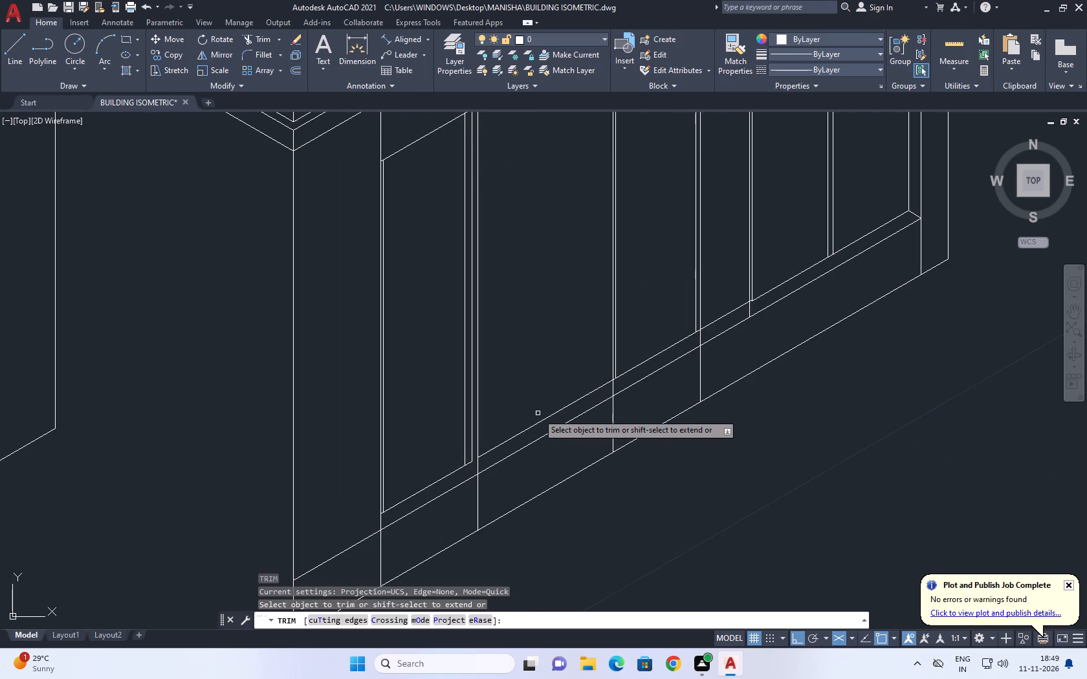
pyautogui.click(538, 422)
pyautogui.moveTo(666, 351); pyautogui.dragTo(653, 378, button='middle')
pyautogui.press('space')
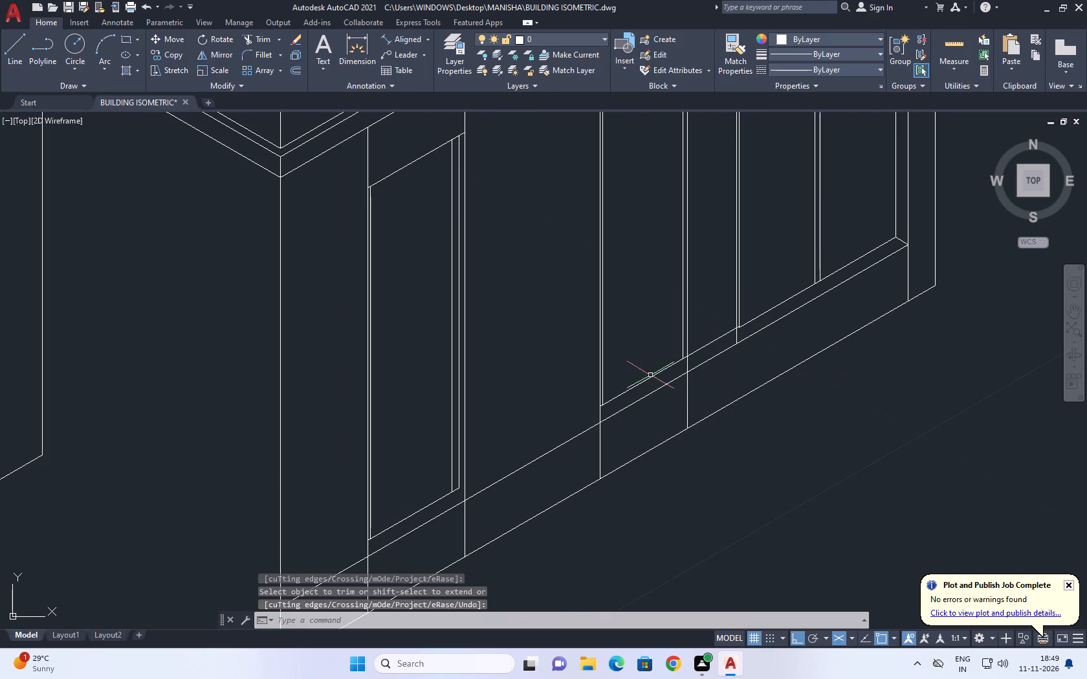
# Erase the inset vertical just before the fourth divider in the second door bay.
pyautogui.scroll(-3, 677, 345)
pyautogui.moveTo(679, 343); pyautogui.dragTo(672, 363, button='middle')
pyautogui.scroll(5, 662, 374)
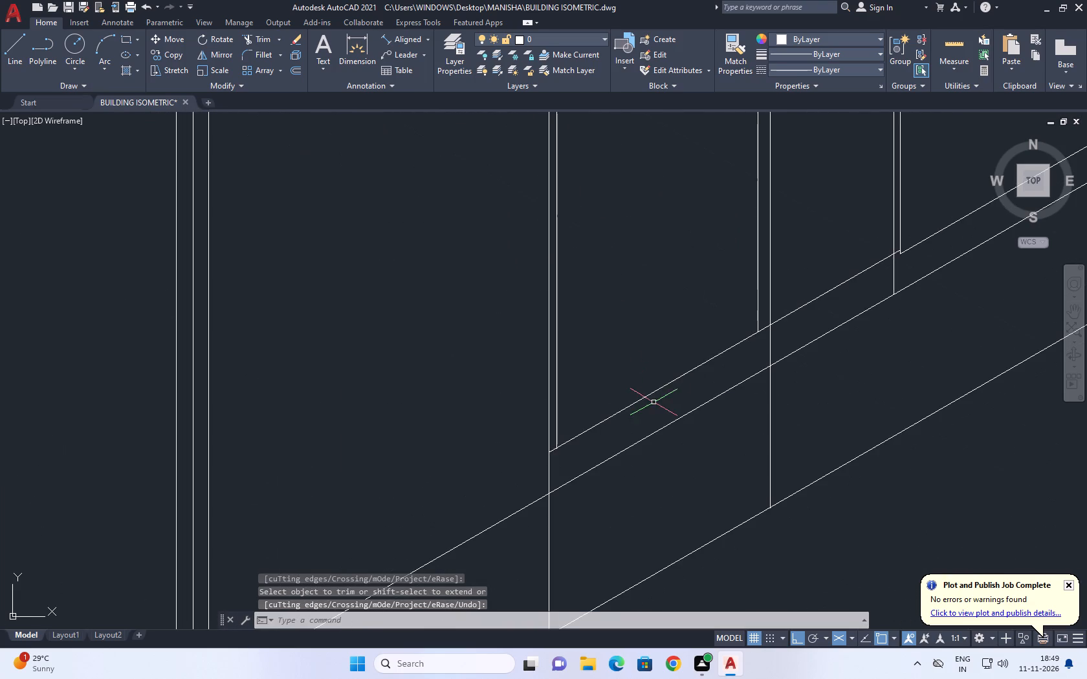
pyautogui.moveTo(729, 336); pyautogui.dragTo(725, 400, button='middle')
pyautogui.click(756, 342)
pyautogui.click(738, 336)
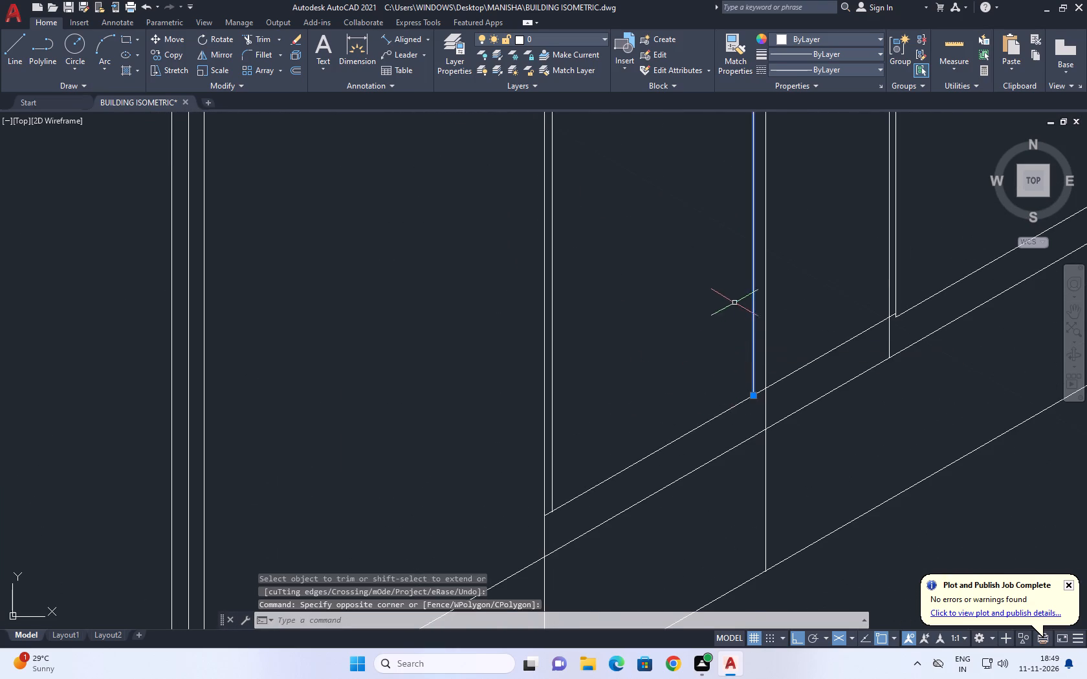
pyautogui.moveTo(738, 303); pyautogui.dragTo(747, 332, button='middle')
pyautogui.press('Delete')
# Copy the fourth divider's vertical 0.13 back into the door opening along the 150° isometric direction.
pyautogui.click(785, 317)
pyautogui.click(727, 299)
pyautogui.scroll(-3, 734, 303)
pyautogui.moveTo(761, 309); pyautogui.dragTo(779, 358, button='middle')
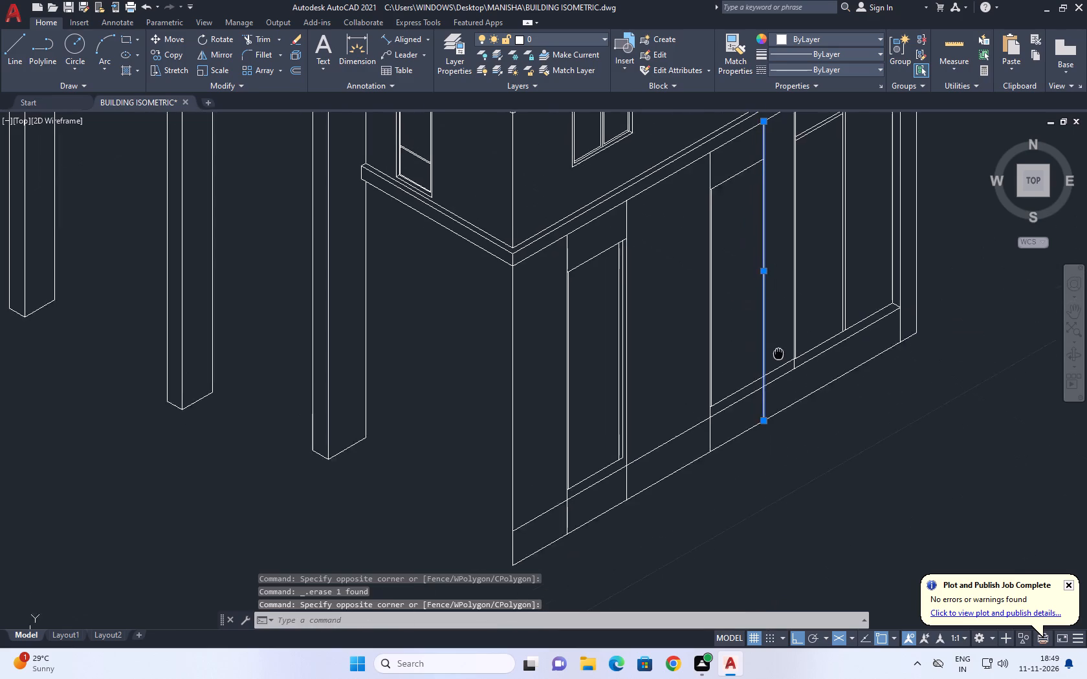
pyautogui.moveTo(779, 358); pyautogui.dragTo(780, 379, button='middle')
pyautogui.press('c')
pyautogui.press('o')
pyautogui.press('space')
pyautogui.scroll(2, 771, 385)
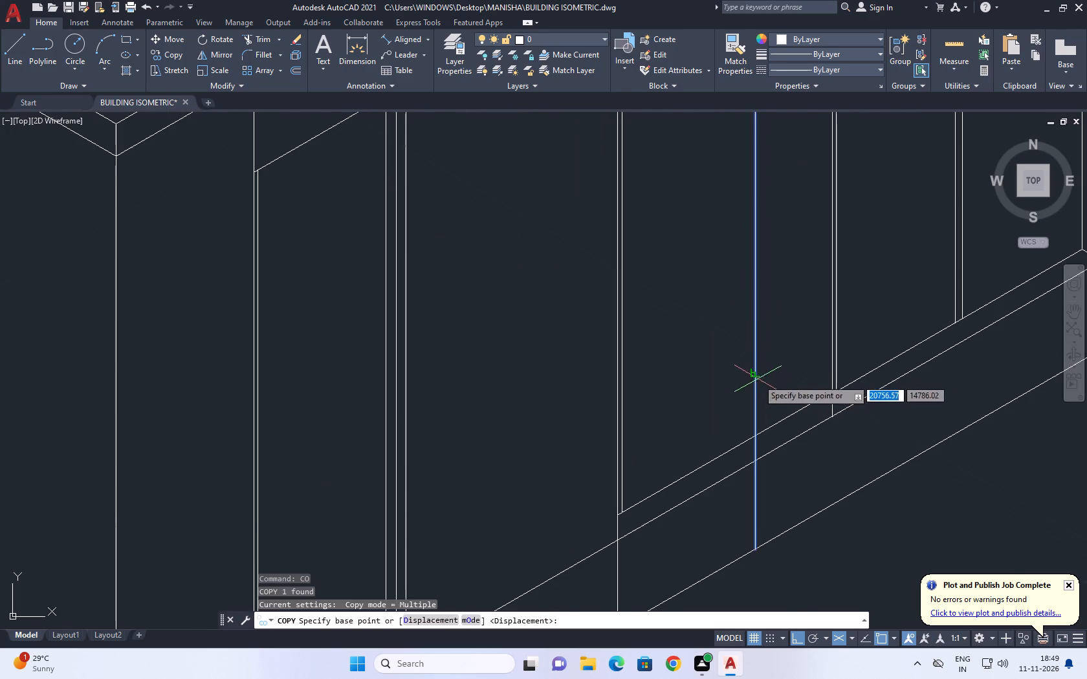
pyautogui.click(757, 378)
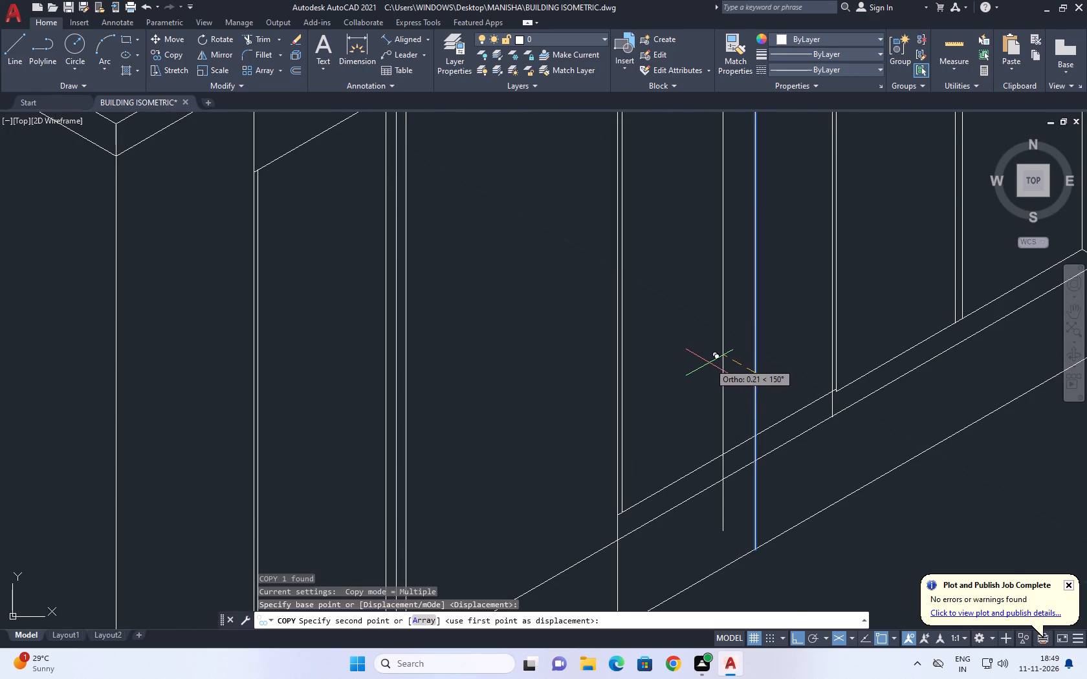
pyautogui.press('0')
pyautogui.press('.')
pyautogui.press('1')
pyautogui.press('3')
pyautogui.press('Return')
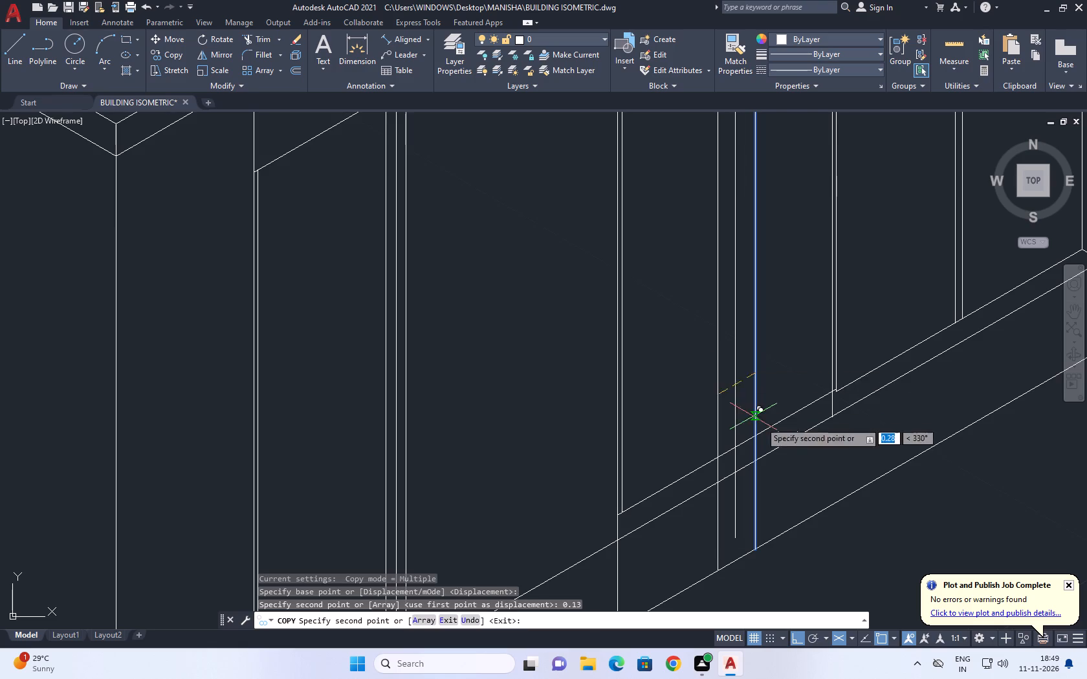
pyautogui.scroll(-1, 782, 411)
pyautogui.press('Escape')
# Trim the copied vertical's lower end below the upper sloping sill line.
pyautogui.moveTo(741, 447); pyautogui.dragTo(759, 440, button='middle')
pyautogui.write('TR')
pyautogui.press('space')
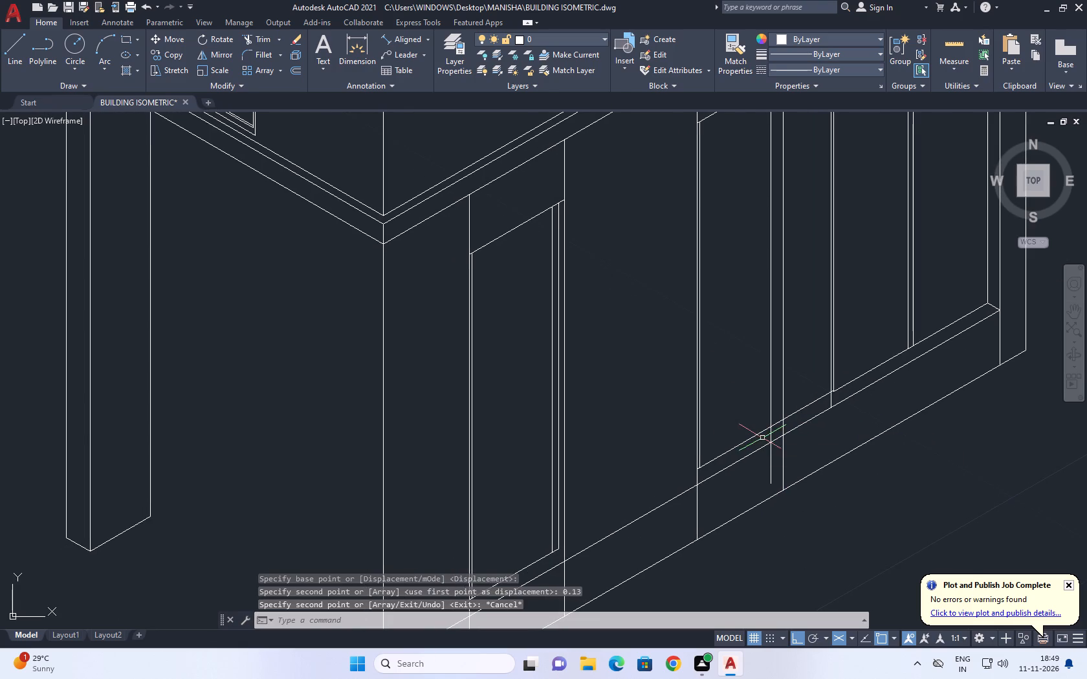
pyautogui.scroll(3, 762, 439)
pyautogui.click(795, 420)
pyautogui.click(761, 425)
pyautogui.scroll(-2, 778, 418)
pyautogui.click(780, 466)
pyautogui.click(790, 463)
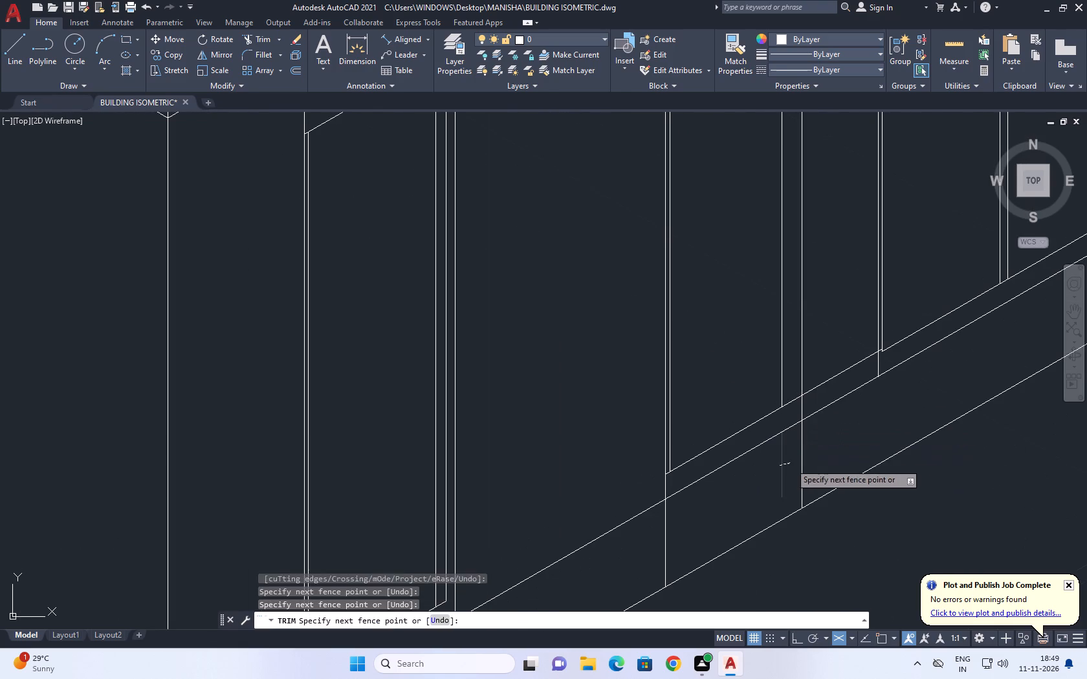
pyautogui.scroll(-2, 793, 405)
pyautogui.moveTo(827, 369); pyautogui.dragTo(828, 414, button='middle')
pyautogui.press('Escape')
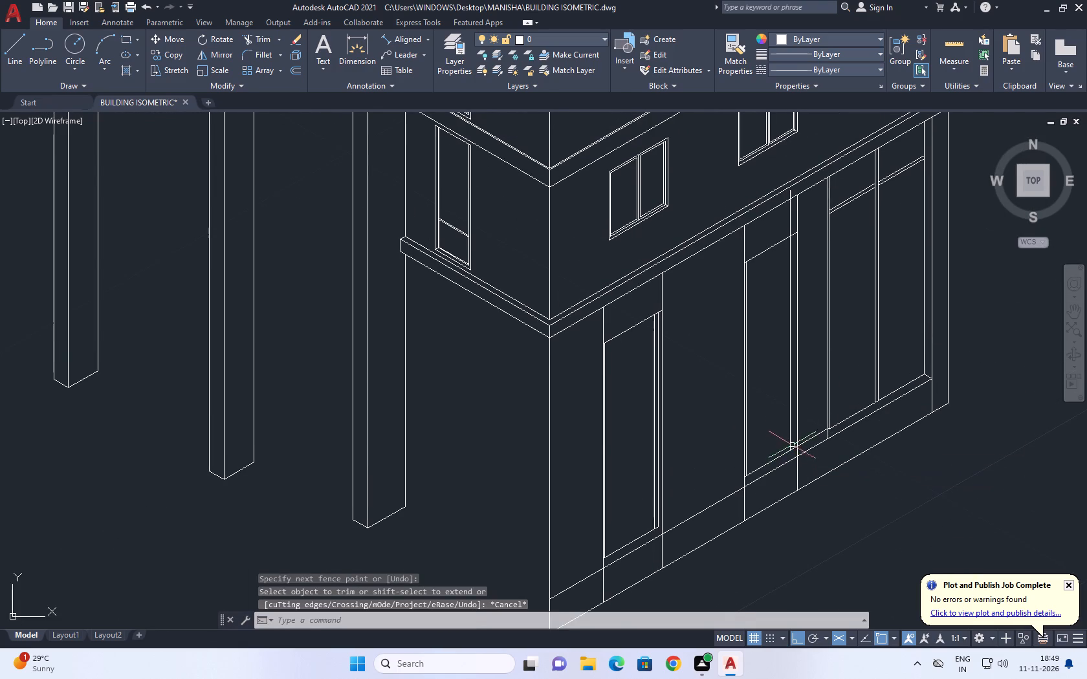
# Trim the copied vertical's upper end above the second door opening's head line.
pyautogui.scroll(1, 816, 327)
pyautogui.moveTo(819, 312); pyautogui.dragTo(811, 382, button='middle')
pyautogui.press('t')
pyautogui.press('r')
pyautogui.press('space')
pyautogui.moveTo(817, 285); pyautogui.dragTo(793, 420, button='middle')
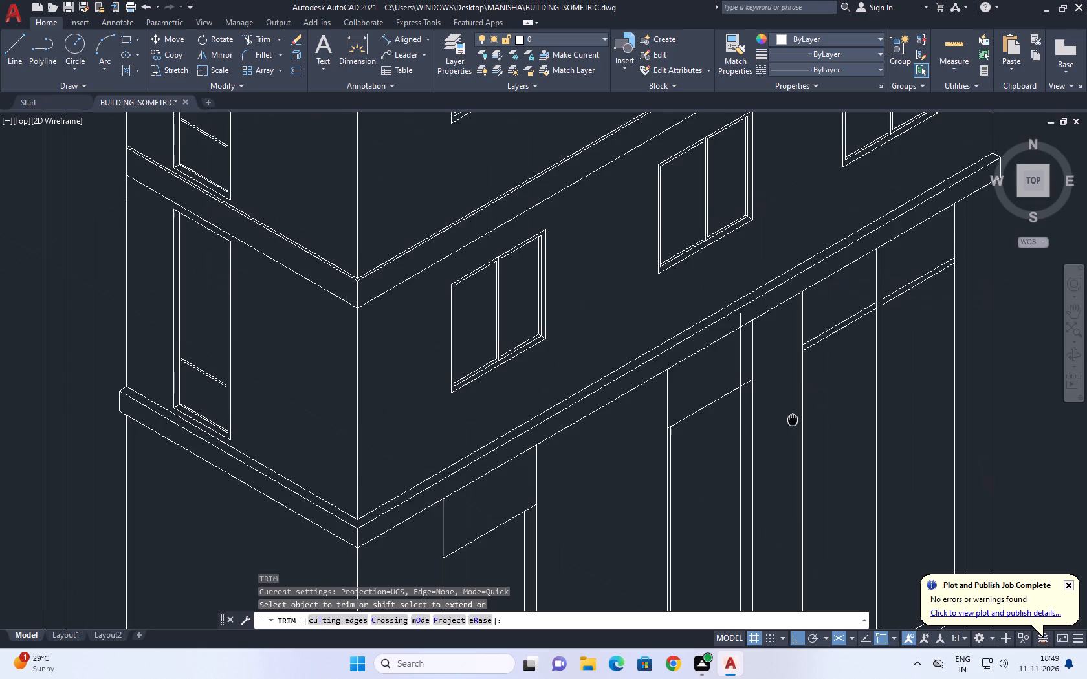
pyautogui.scroll(2, 751, 314)
pyautogui.click(751, 314)
pyautogui.click(687, 335)
pyautogui.click(718, 398)
pyautogui.click(723, 400)
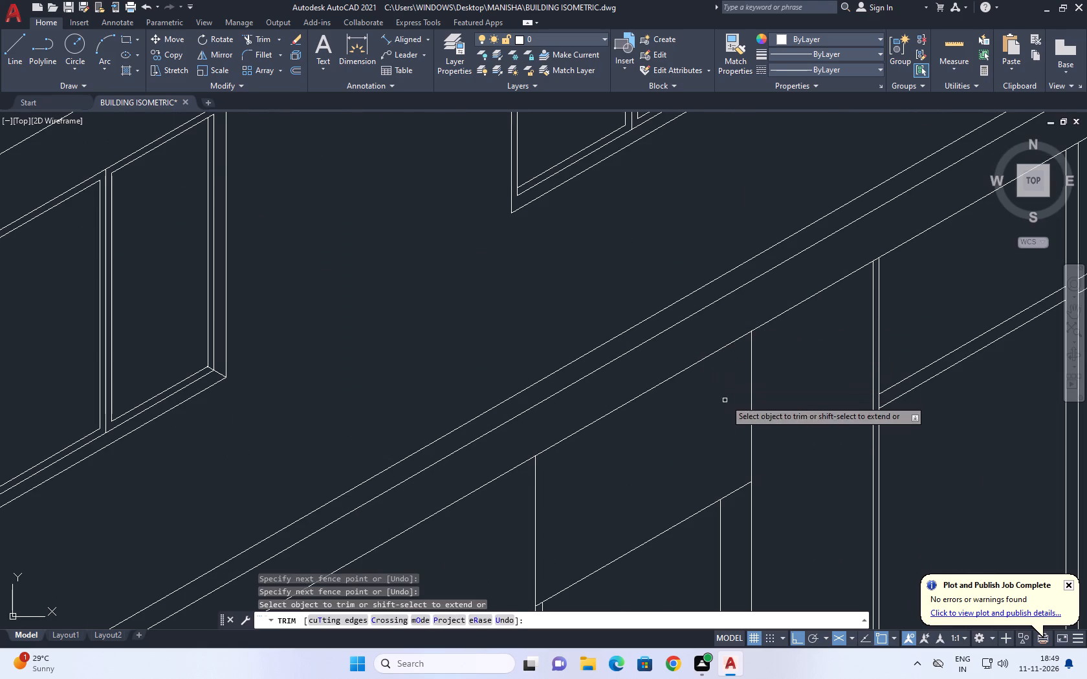
pyautogui.scroll(-3, 724, 372)
pyautogui.press('space')
# Draw a short line at 150° into the opening from where the fourth divider meets the upper sloping sill line.
pyautogui.moveTo(748, 457); pyautogui.dragTo(712, 305, button='middle')
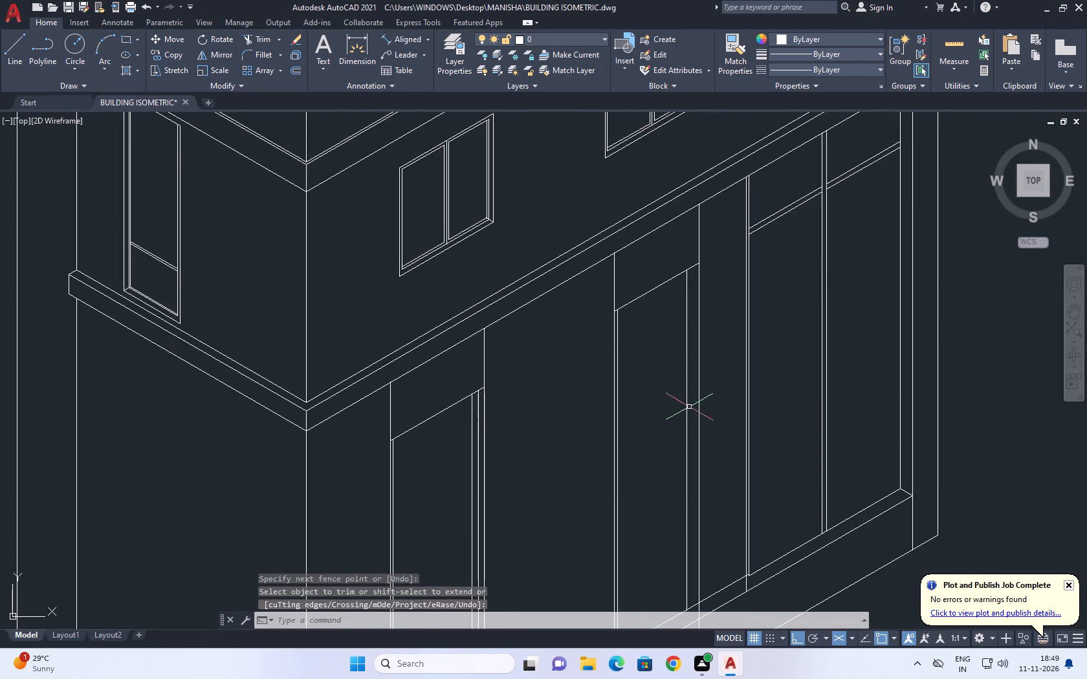
pyautogui.moveTo(689, 473); pyautogui.dragTo(663, 291, button='middle')
pyautogui.scroll(2, 665, 420)
pyautogui.moveTo(657, 417); pyautogui.dragTo(702, 488, button='middle')
pyautogui.press('l')
pyautogui.press('space')
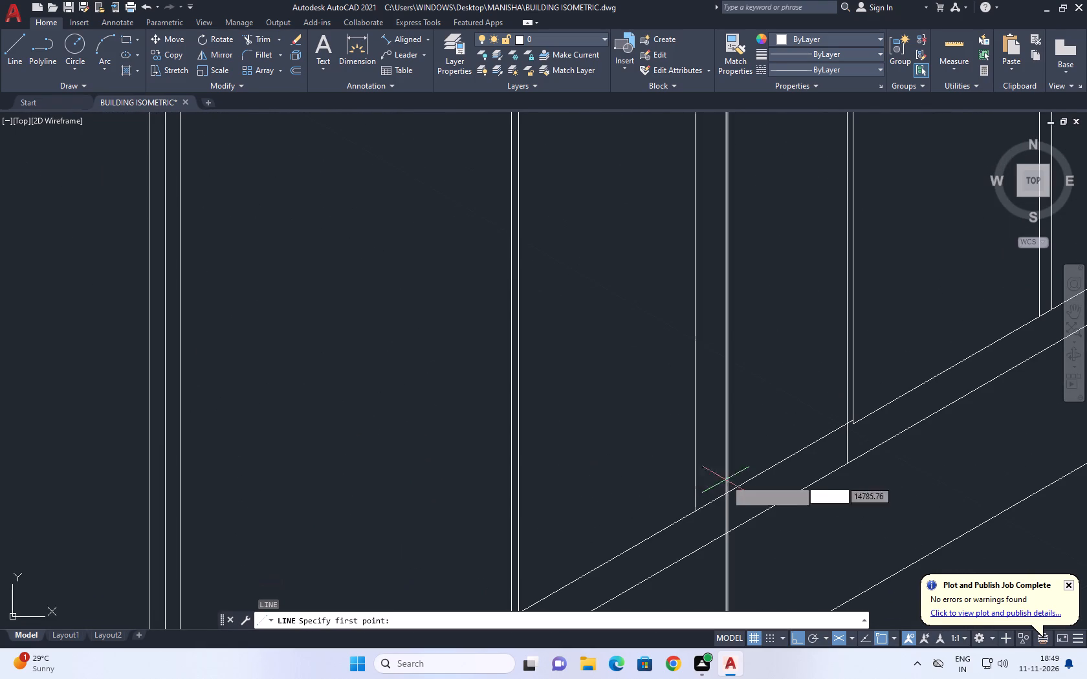
pyautogui.click(726, 495)
pyautogui.click(617, 464)
pyautogui.press('space')
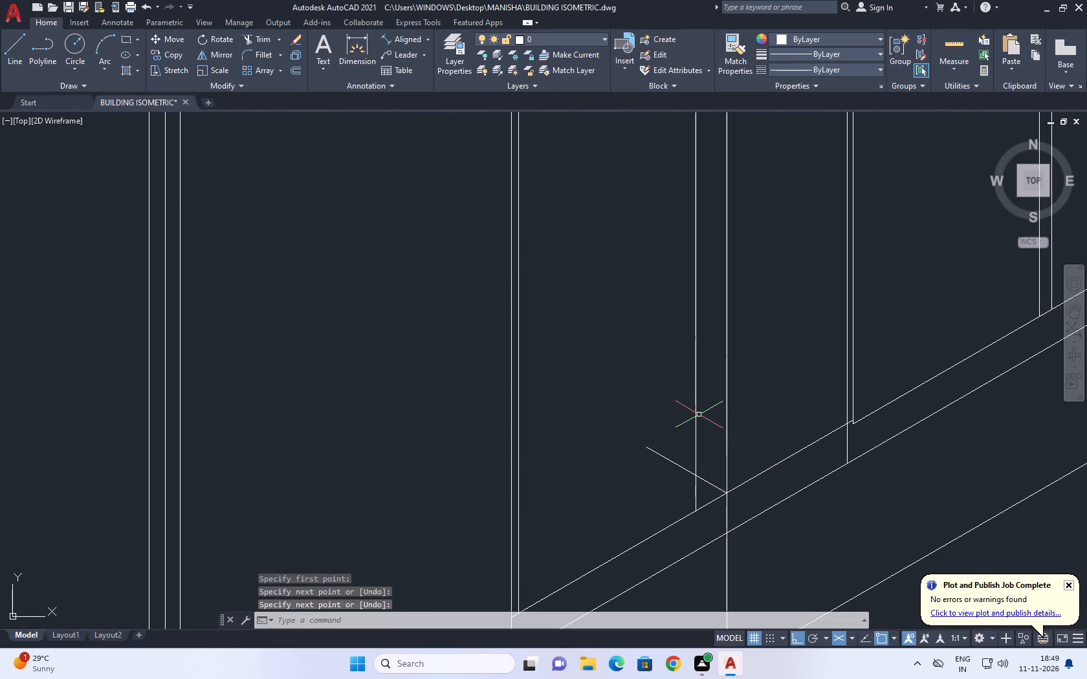
# Trim the short diagonal and the copied inset vertical to a clean corner in the second door opening.
pyautogui.write('TR')
pyautogui.press('space')
pyautogui.scroll(2, 699, 469)
pyautogui.click(698, 513)
pyautogui.click(617, 416)
pyautogui.scroll(-3, 615, 383)
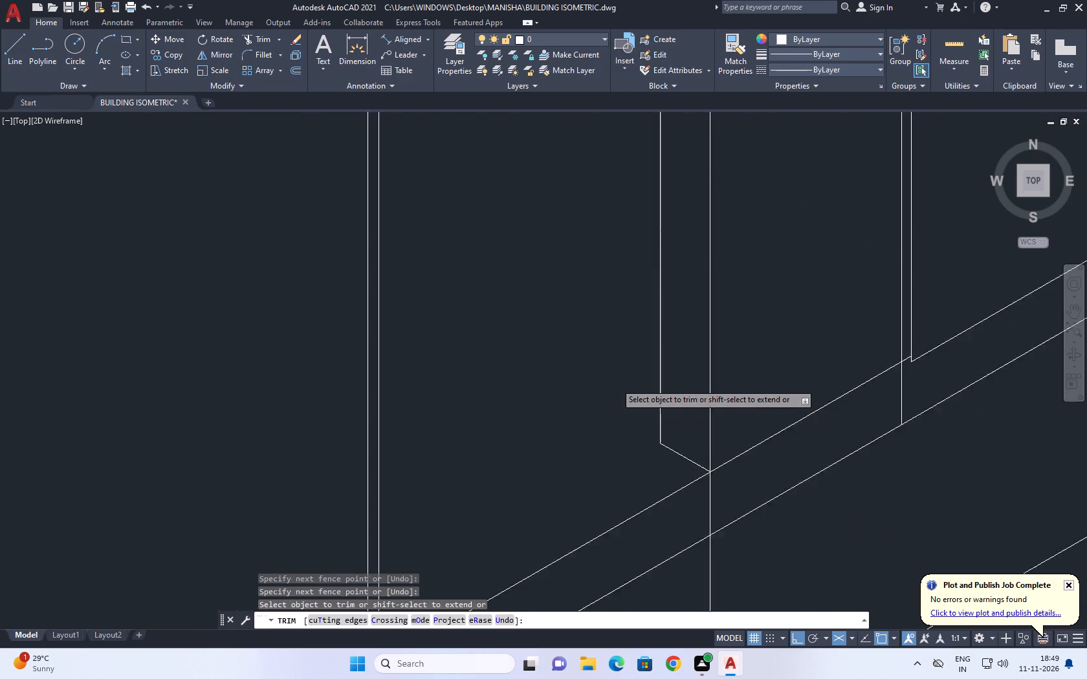
pyautogui.scroll(-3, 615, 383)
pyautogui.scroll(3, 501, 490)
pyautogui.press('space')
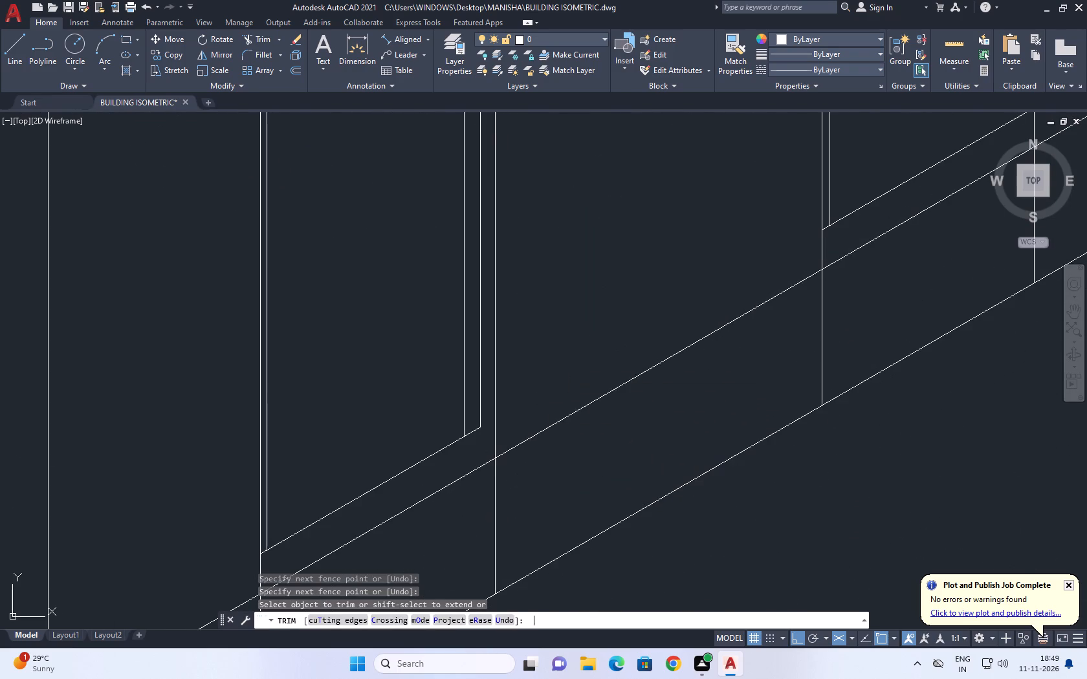
# Draw a matching 150° line into the first door opening from where the second divider meets the sloping base line.
pyautogui.moveTo(575, 369); pyautogui.dragTo(667, 393, button='middle')
pyautogui.write('L')
pyautogui.press('space')
pyautogui.click(589, 482)
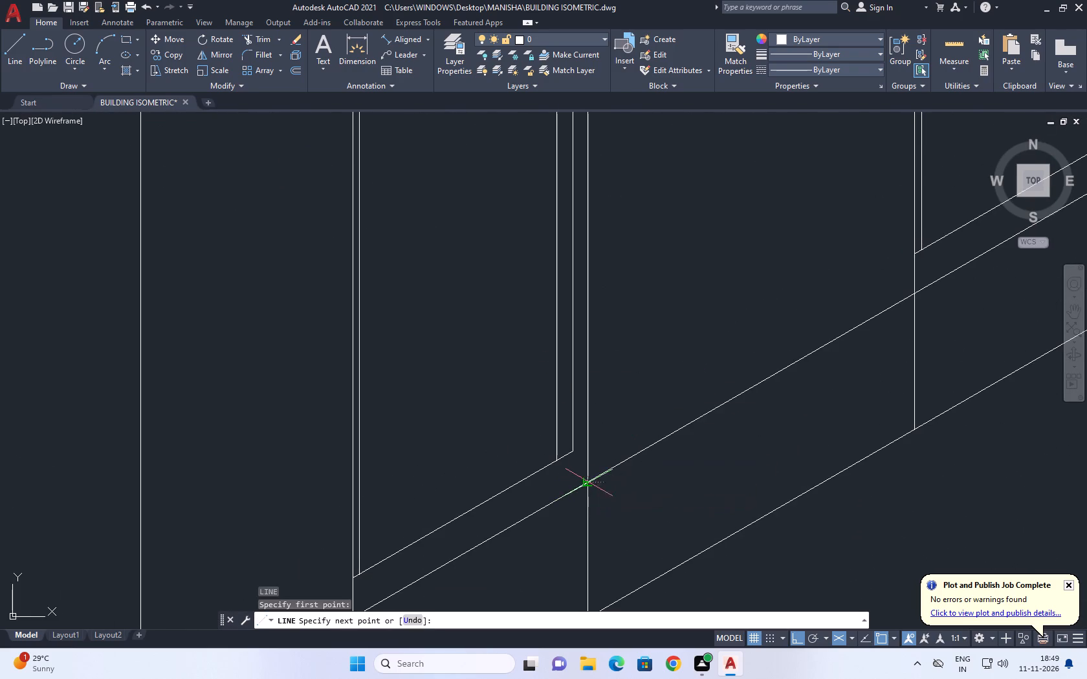
pyautogui.click(511, 447)
pyautogui.press('space')
# Extend the inner far inset vertical of the first door down to the new diagonal.
pyautogui.scroll(3, 553, 447)
pyautogui.moveTo(564, 462); pyautogui.dragTo(587, 450, button='middle')
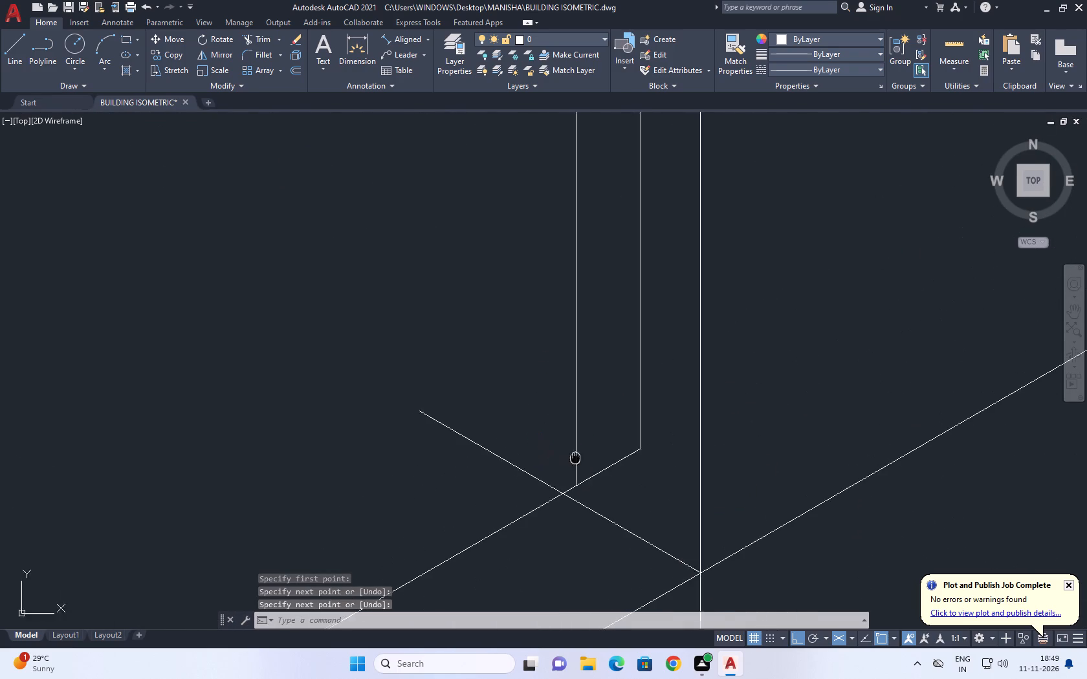
pyautogui.moveTo(587, 450); pyautogui.dragTo(635, 394, button='middle')
pyautogui.scroll(-3, 641, 393)
pyautogui.write('EX')
pyautogui.press('space')
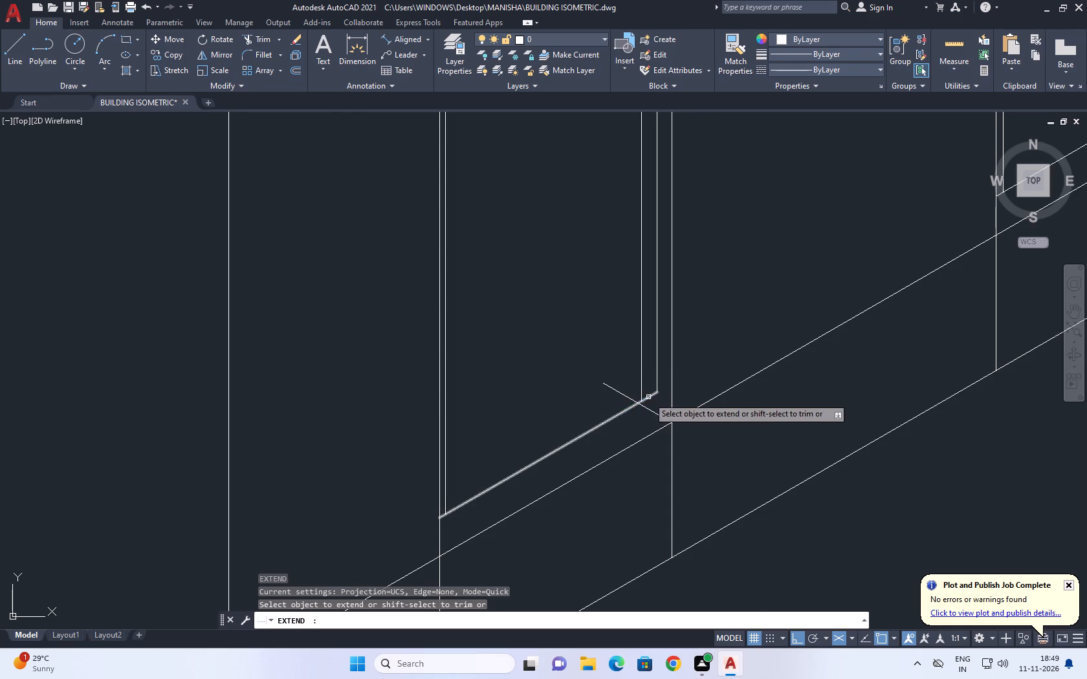
pyautogui.click(643, 382)
pyautogui.press('space')
# Move the first door's lower inset line by its far end to the extended vertical's meeting point with the diagonal.
pyautogui.scroll(3, 604, 413)
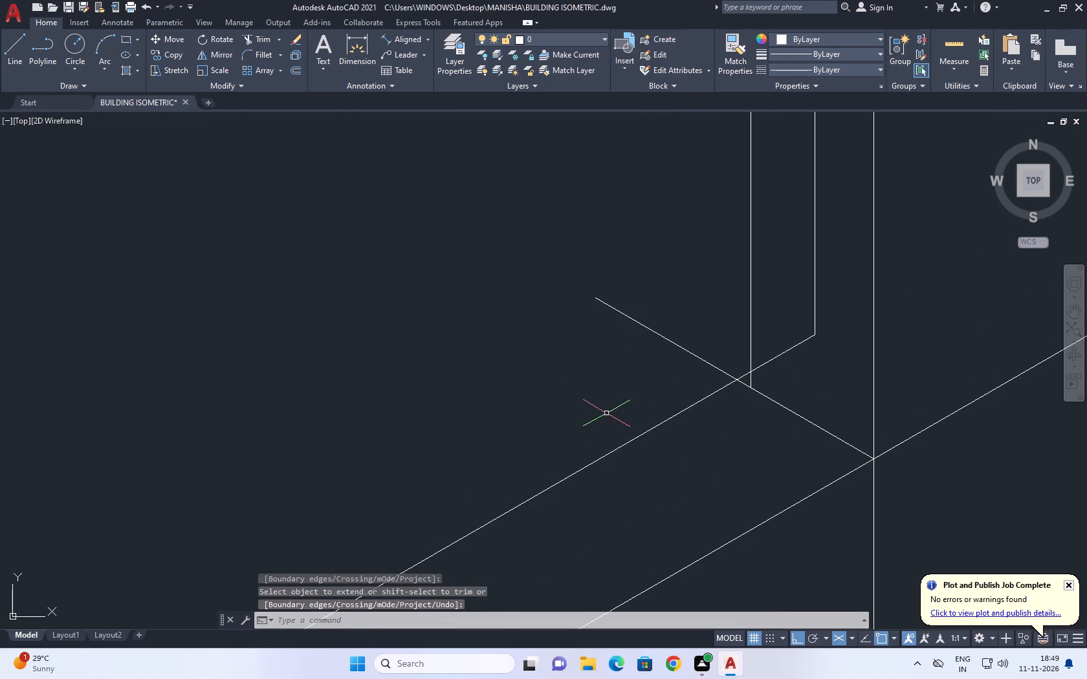
pyautogui.click(661, 412)
pyautogui.click(631, 442)
pyautogui.moveTo(761, 398); pyautogui.dragTo(724, 407, button='middle')
pyautogui.press('m')
pyautogui.press('space')
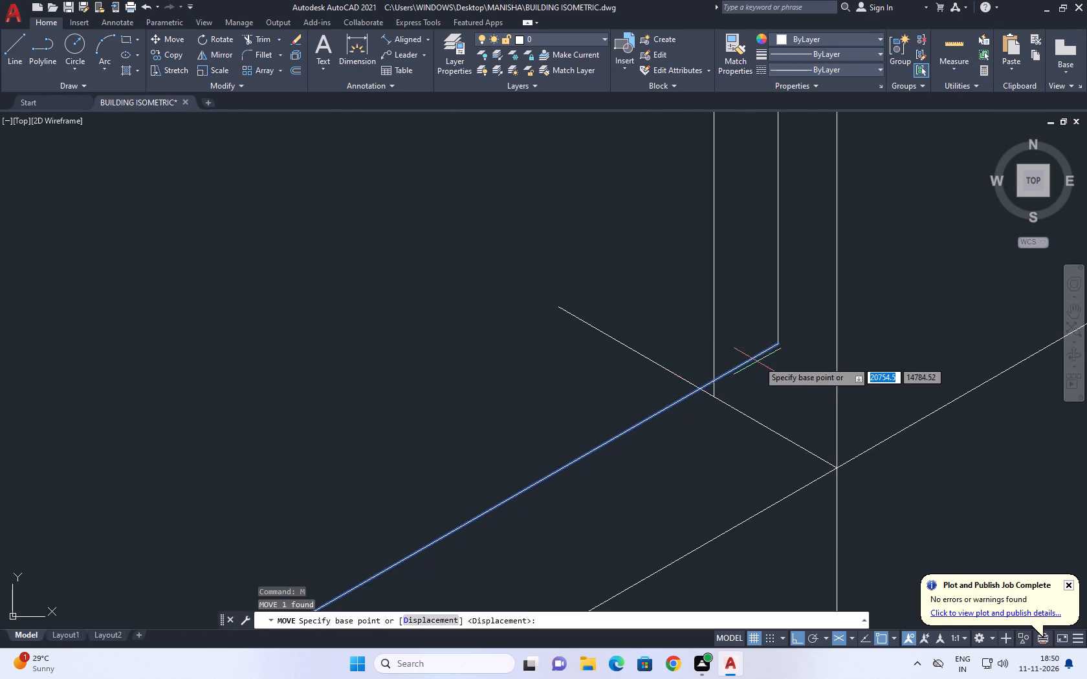
pyautogui.scroll(2, 760, 359)
pyautogui.click(801, 323)
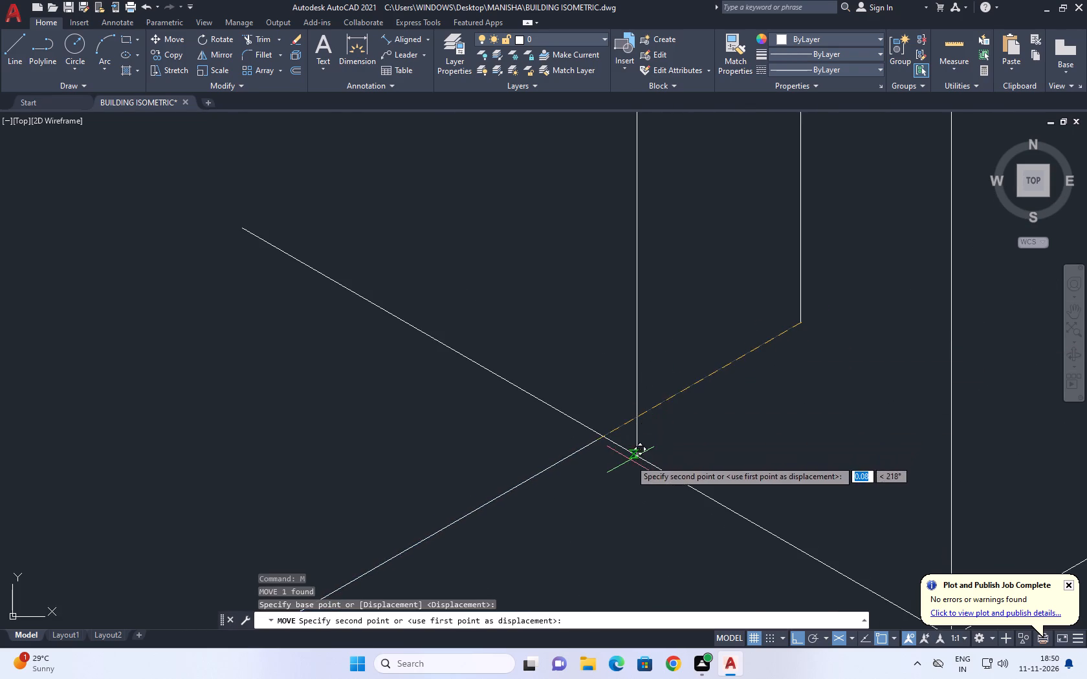
pyautogui.click(634, 456)
# Fillet the moved lower inset line with the inset vertical nearest the second divider at radius 0.
pyautogui.scroll(-4, 689, 367)
pyautogui.scroll(-1, 632, 426)
pyautogui.moveTo(652, 425); pyautogui.dragTo(750, 403, button='middle')
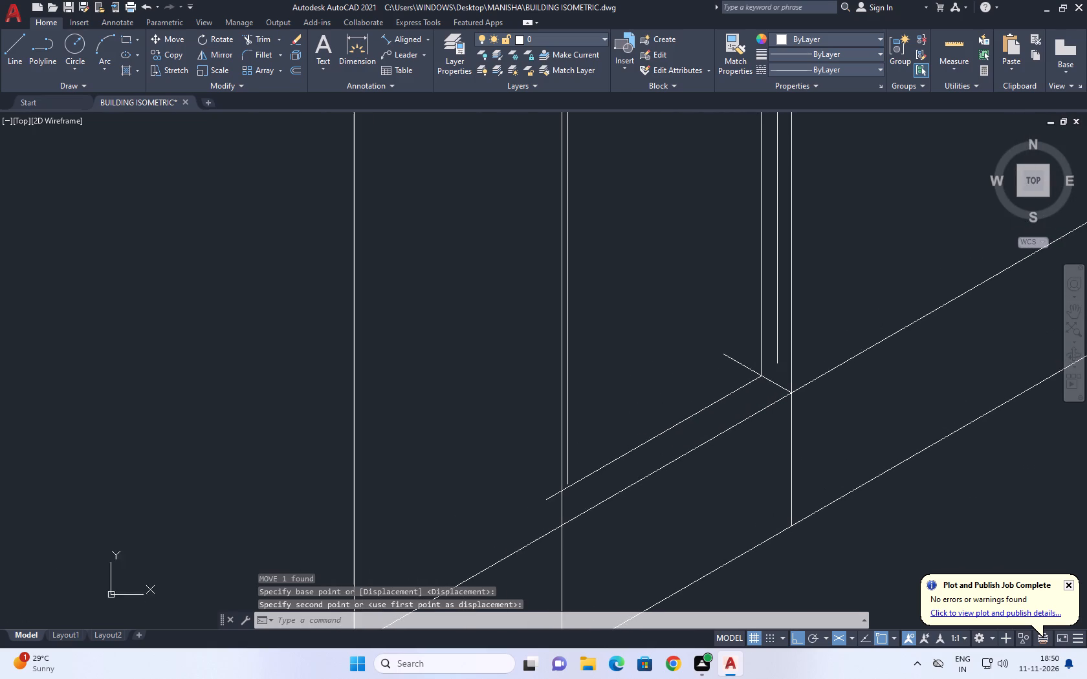
pyautogui.write('F')
pyautogui.press('space')
pyautogui.scroll(1, 750, 403)
pyautogui.click(757, 365)
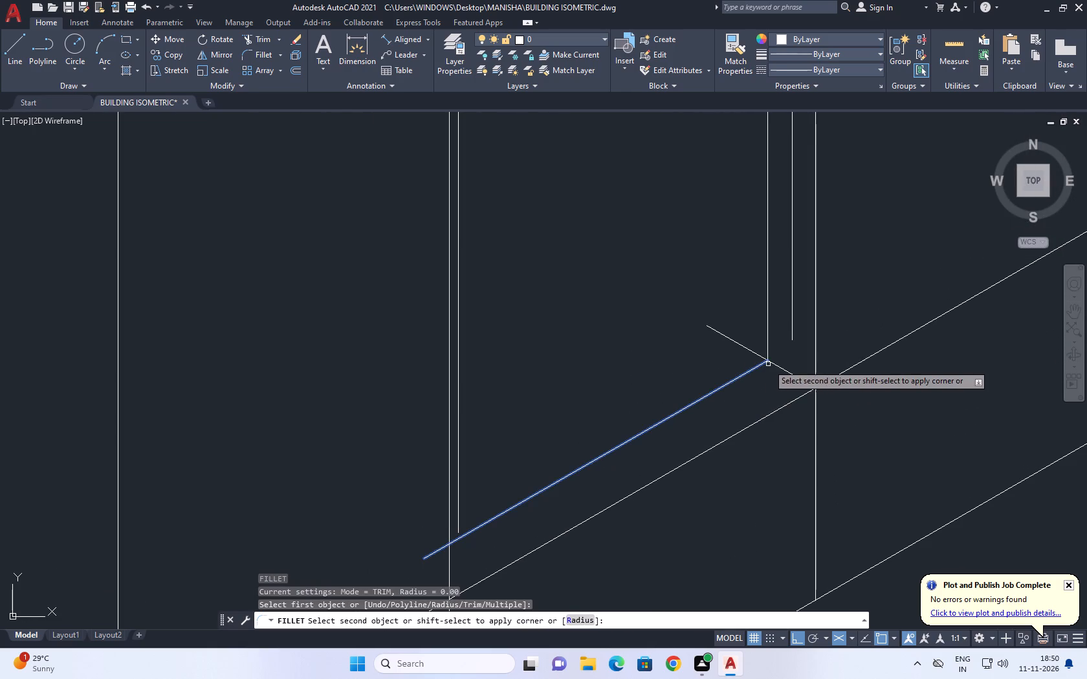
pyautogui.click(790, 336)
pyautogui.click(795, 336)
pyautogui.click(793, 336)
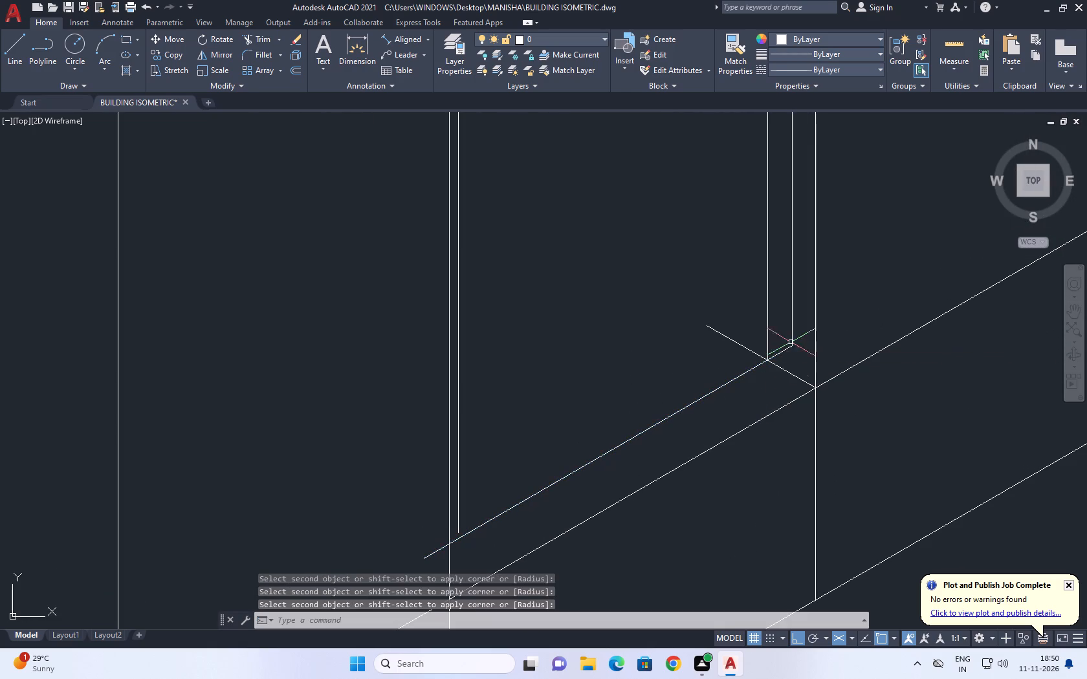
# Fillet the lower inset line's near end with the inset vertical beside the first divider at radius 0.
pyautogui.moveTo(683, 428); pyautogui.dragTo(721, 411, button='middle')
pyautogui.write('F')
pyautogui.press('space')
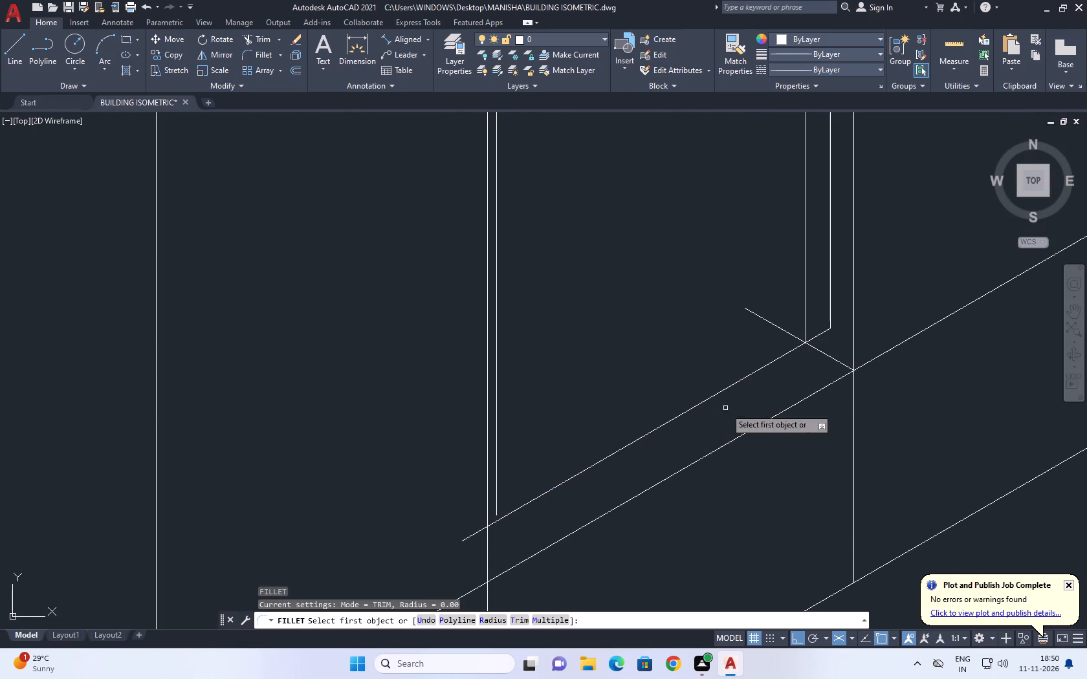
pyautogui.click(528, 504)
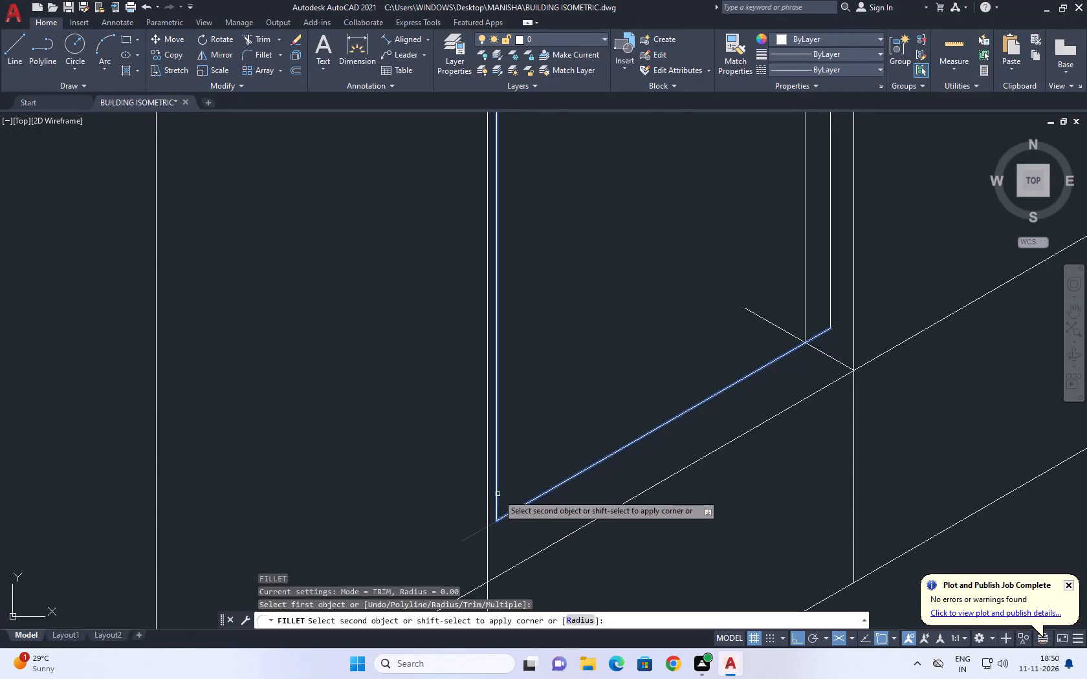
pyautogui.click(498, 494)
# Trim the first door's short diagonal where it runs past the inner far inset vertical.
pyautogui.moveTo(741, 314); pyautogui.dragTo(752, 360, button='middle')
pyautogui.write('TR')
pyautogui.press('space')
pyautogui.click(786, 360)
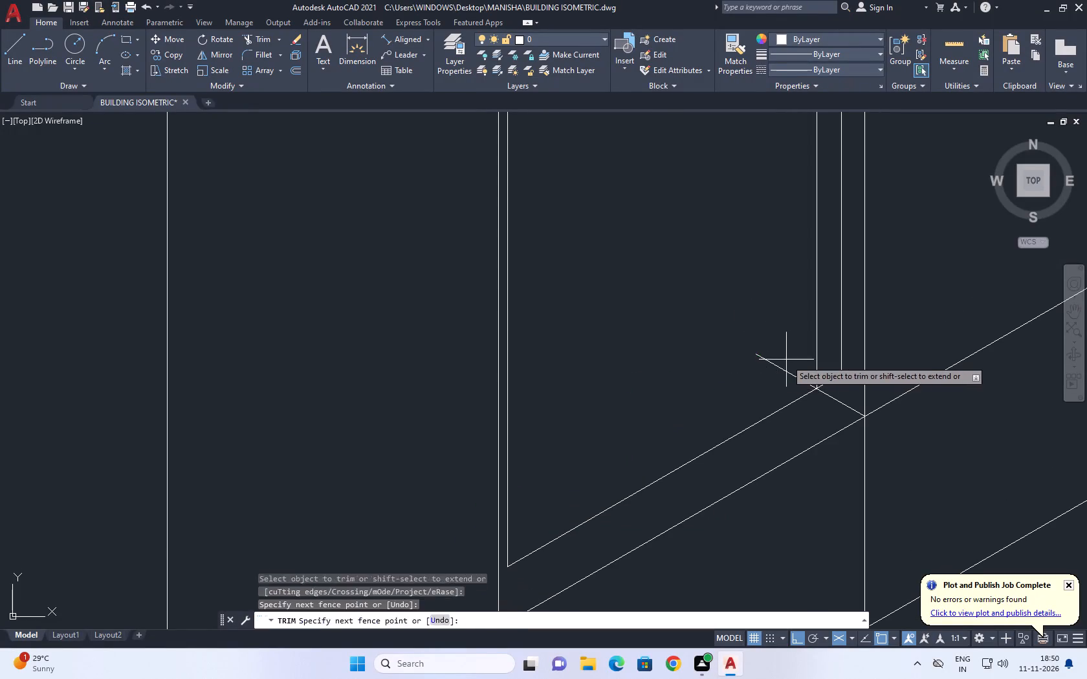
pyautogui.click(743, 394)
pyautogui.scroll(-4, 778, 378)
pyautogui.moveTo(855, 306); pyautogui.dragTo(854, 343, button='middle')
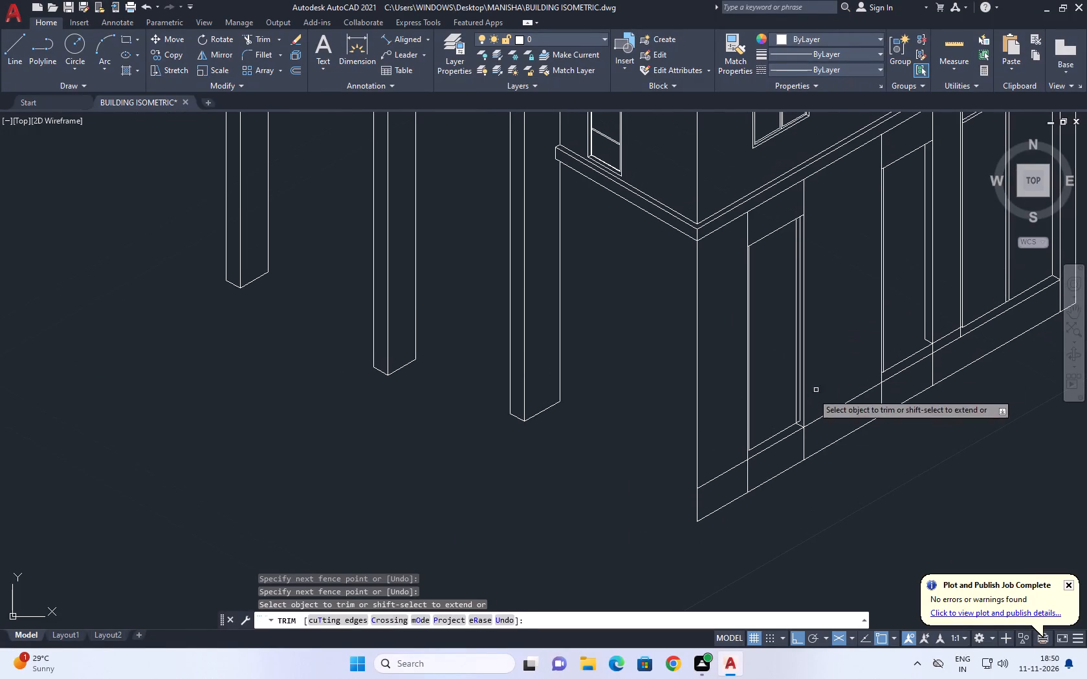
pyautogui.press('space')
# Copy the first door's lower inset line from the jamb corner to the midpoint of the short diagonal.
pyautogui.scroll(2, 823, 403)
pyautogui.scroll(1, 750, 450)
pyautogui.moveTo(756, 462); pyautogui.dragTo(780, 429, button='middle')
pyautogui.scroll(1, 775, 443)
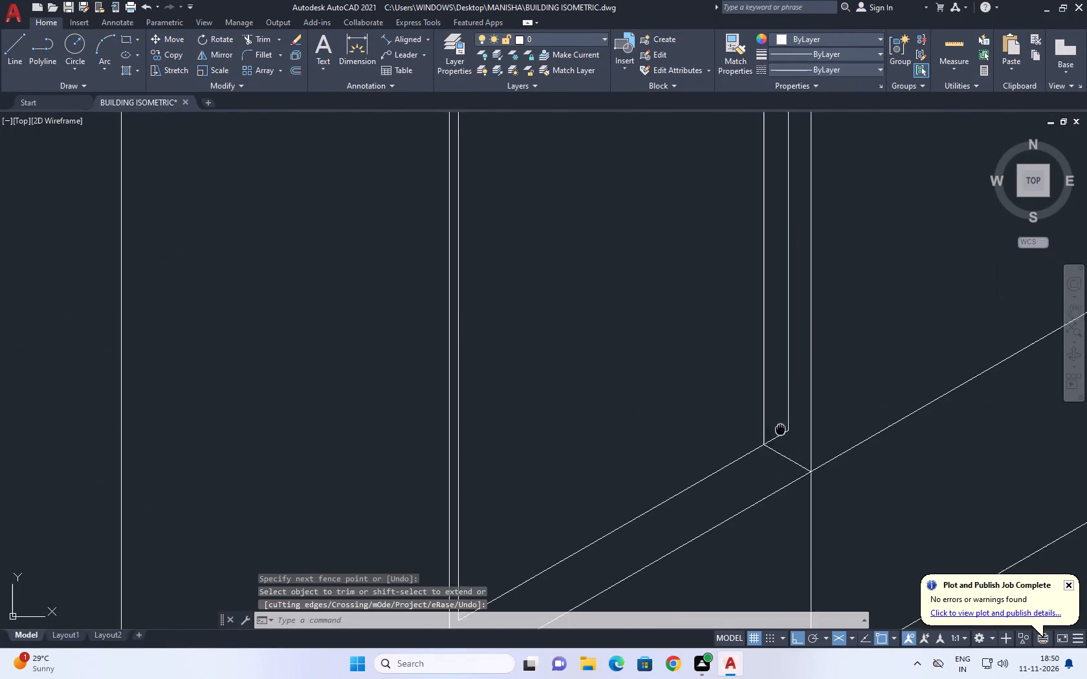
pyautogui.scroll(1, 778, 431)
pyautogui.click(730, 437)
pyautogui.click(706, 463)
pyautogui.moveTo(720, 400); pyautogui.dragTo(776, 310, button='middle')
pyautogui.write('CO')
pyautogui.press('space')
pyautogui.scroll(2, 836, 372)
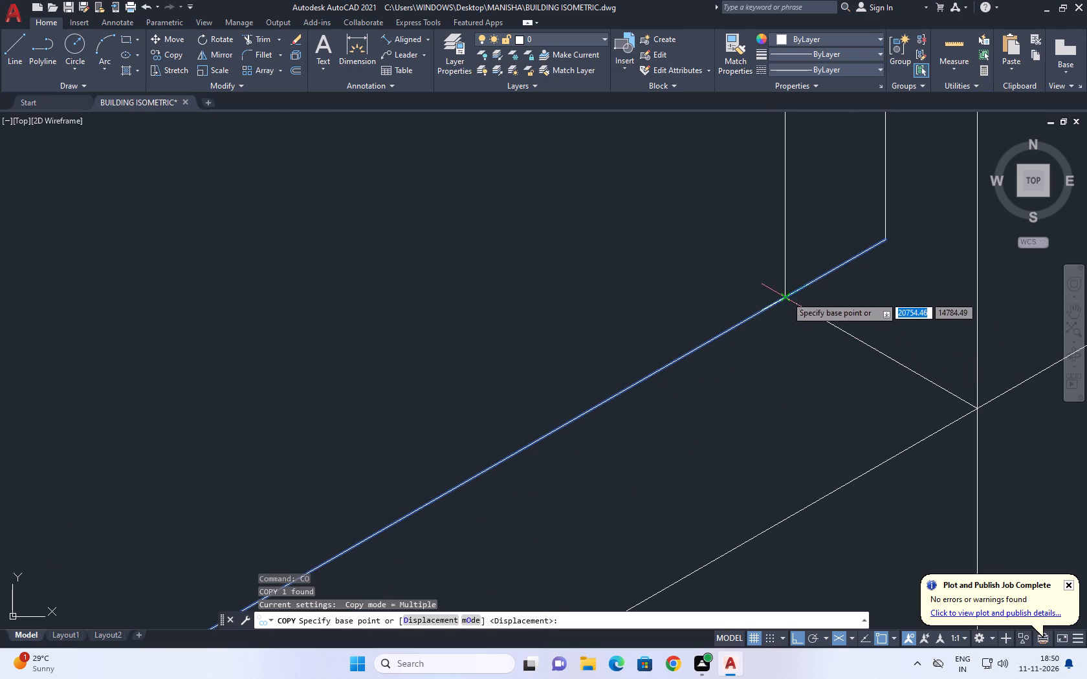
pyautogui.click(785, 296)
pyautogui.click(882, 352)
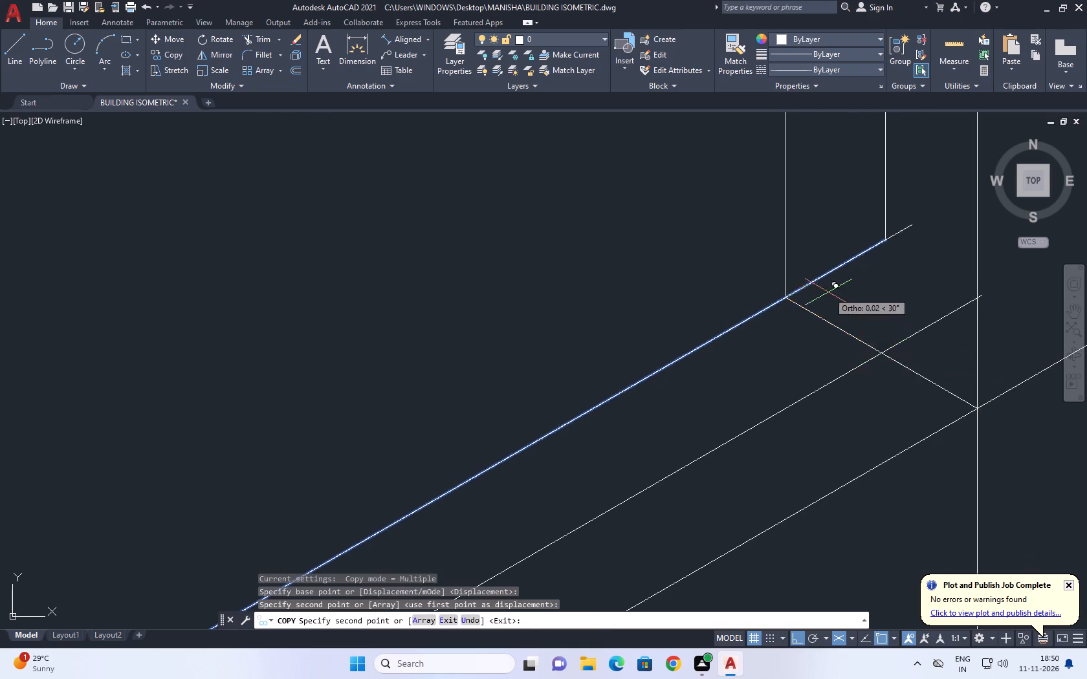
pyautogui.scroll(-3, 826, 288)
pyautogui.press('space')
# Fillet the copied lower line's near end with the inset vertical beside the first divider at radius 0.
pyautogui.moveTo(802, 294); pyautogui.dragTo(813, 327, button='middle')
pyautogui.press('f')
pyautogui.press('space')
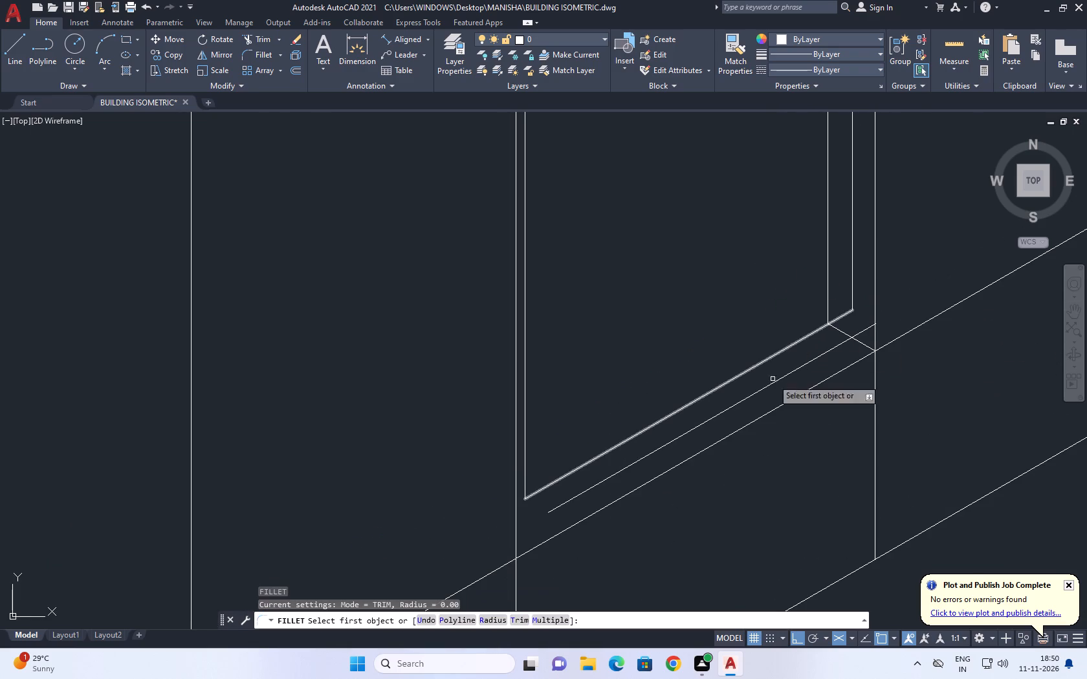
pyautogui.click(556, 508)
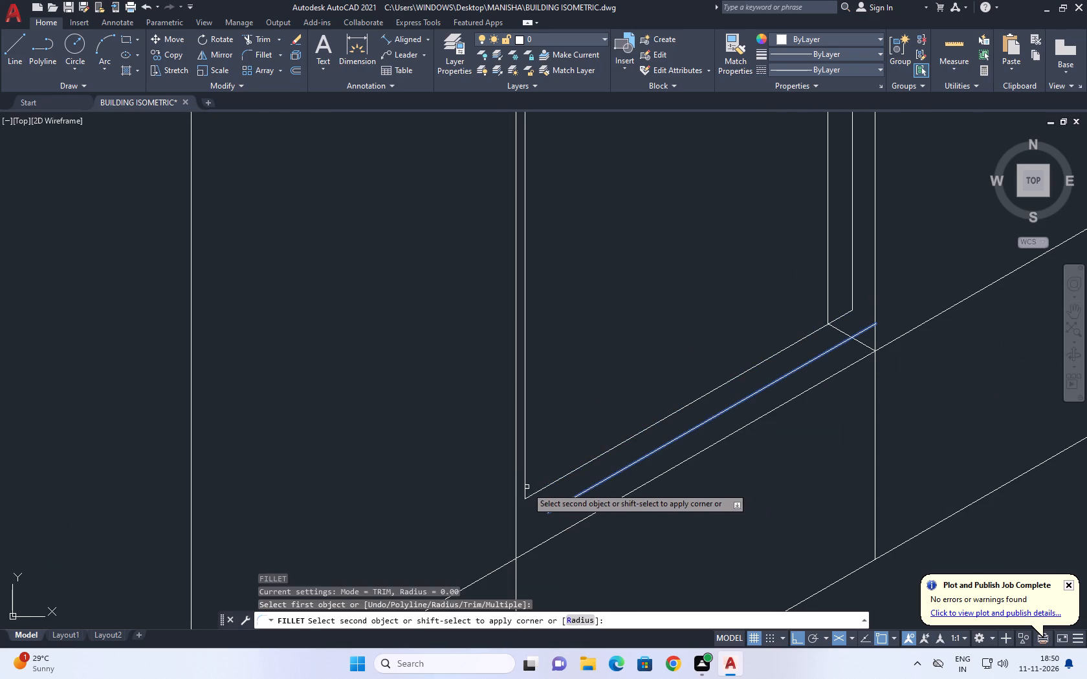
pyautogui.click(525, 487)
# Fillet the outer far inset vertical with the first door's copied lower line at radius 0.
pyautogui.moveTo(842, 339); pyautogui.dragTo(848, 372, button='middle')
pyautogui.write('F')
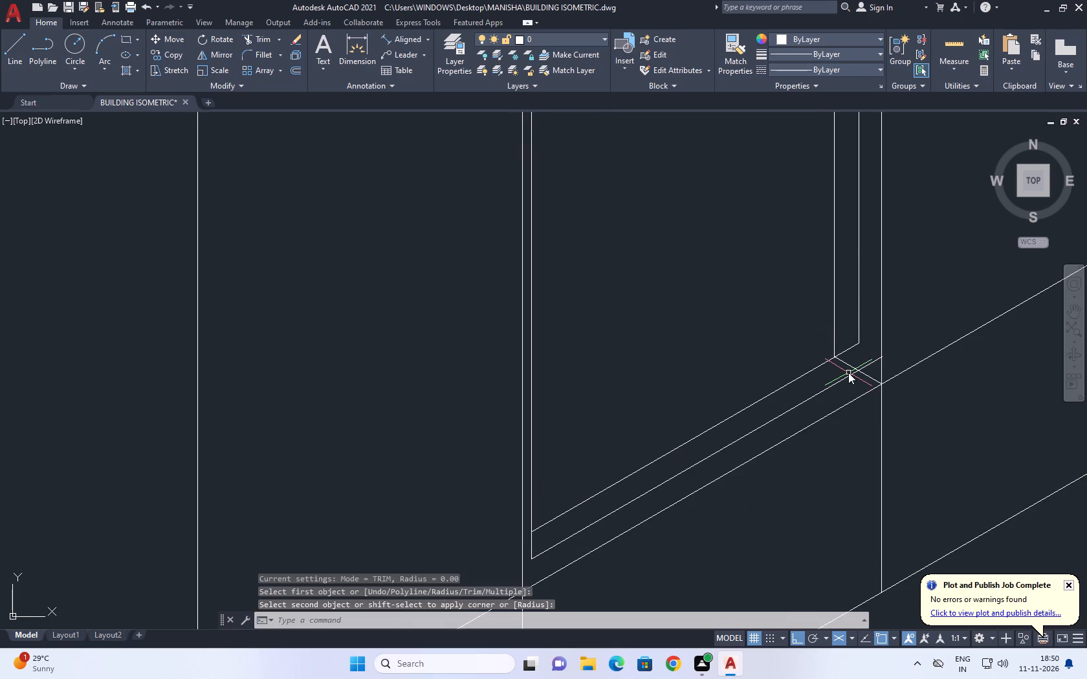
pyautogui.press('space')
pyautogui.click(859, 335)
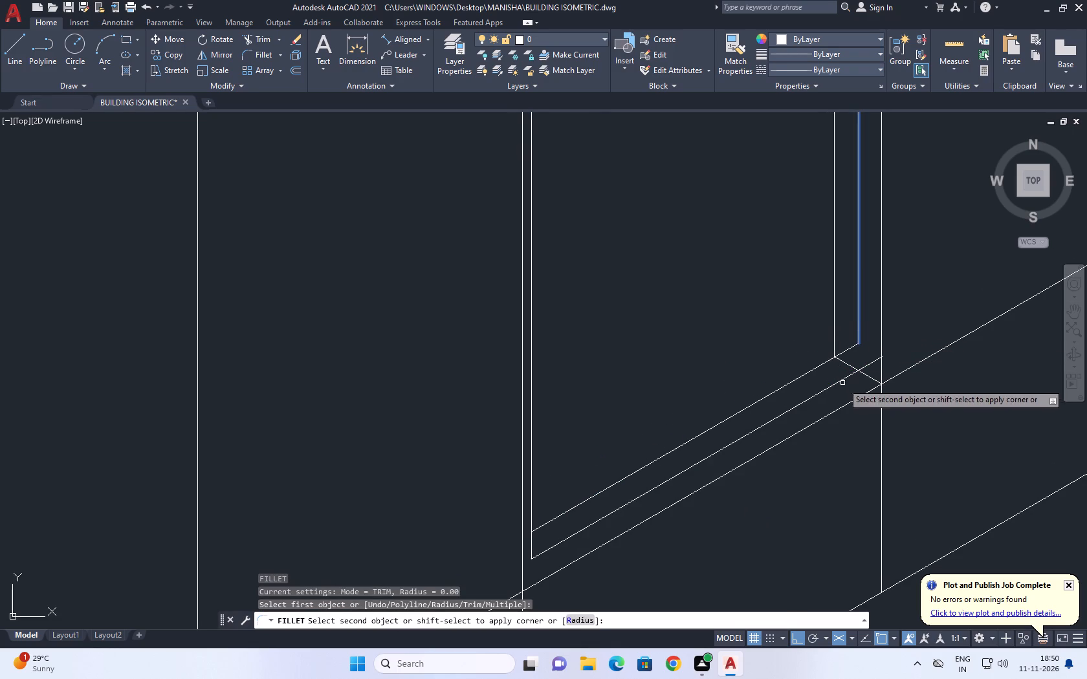
pyautogui.click(845, 375)
pyautogui.click(846, 377)
pyautogui.moveTo(879, 348); pyautogui.dragTo(880, 366, button='middle')
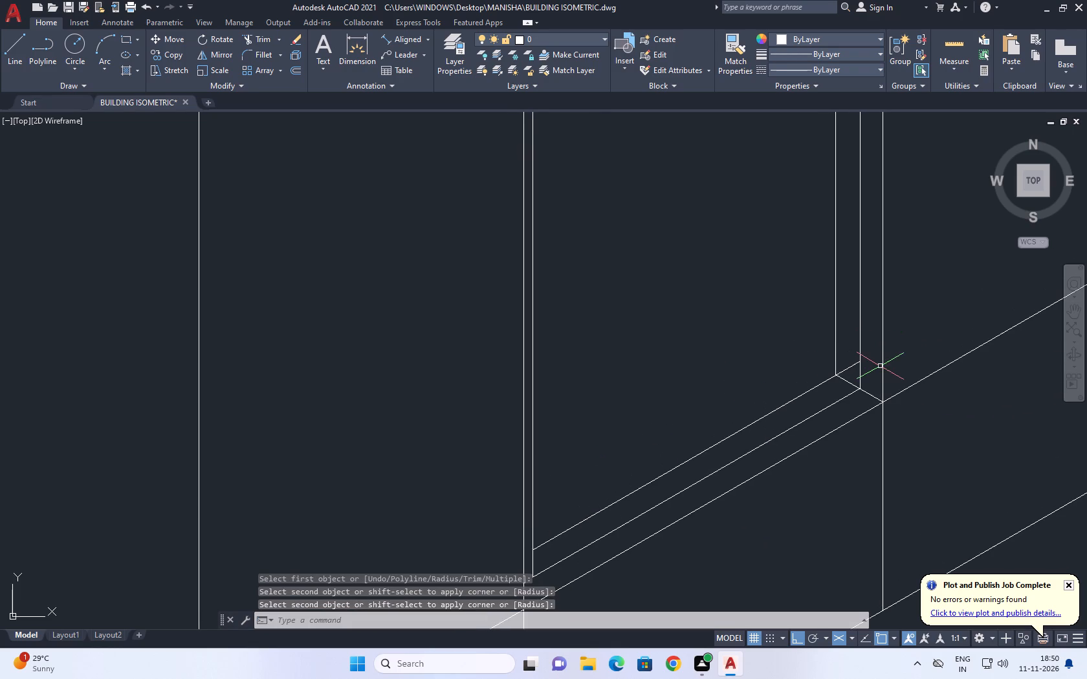
# Trim the first door's upper sill line where it runs past the short diagonal at the far jamb corner.
pyautogui.write('TR')
pyautogui.press('space')
pyautogui.scroll(2, 865, 373)
pyautogui.click(841, 369)
pyautogui.click(841, 348)
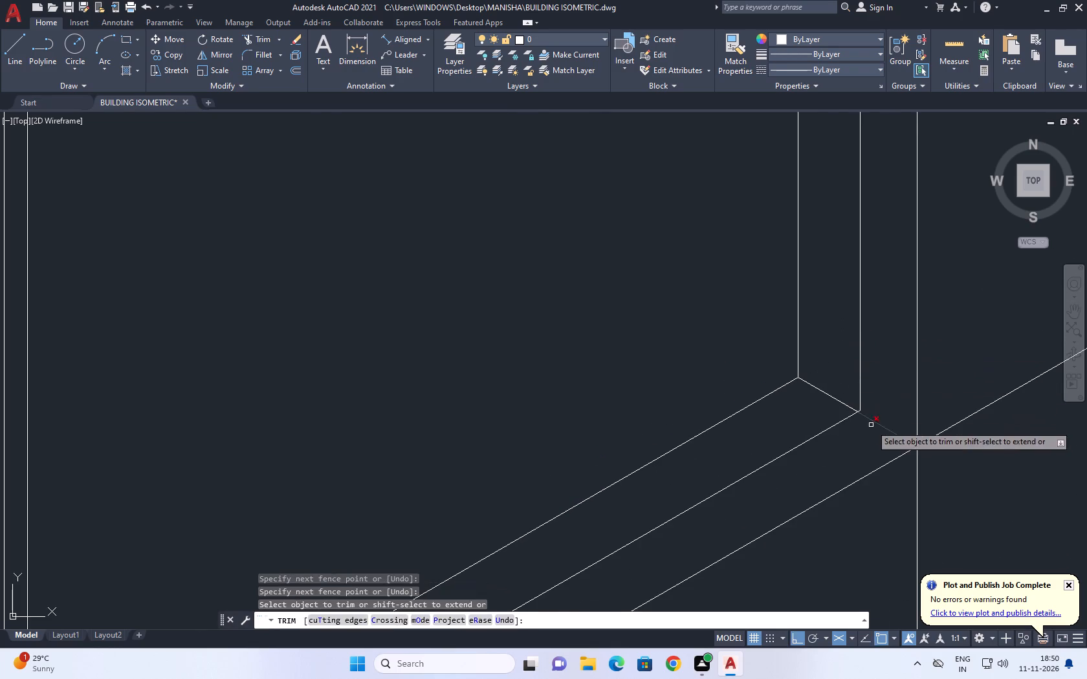
pyautogui.click(872, 426)
pyautogui.click(860, 438)
pyautogui.scroll(-6, 766, 396)
pyautogui.scroll(5, 780, 404)
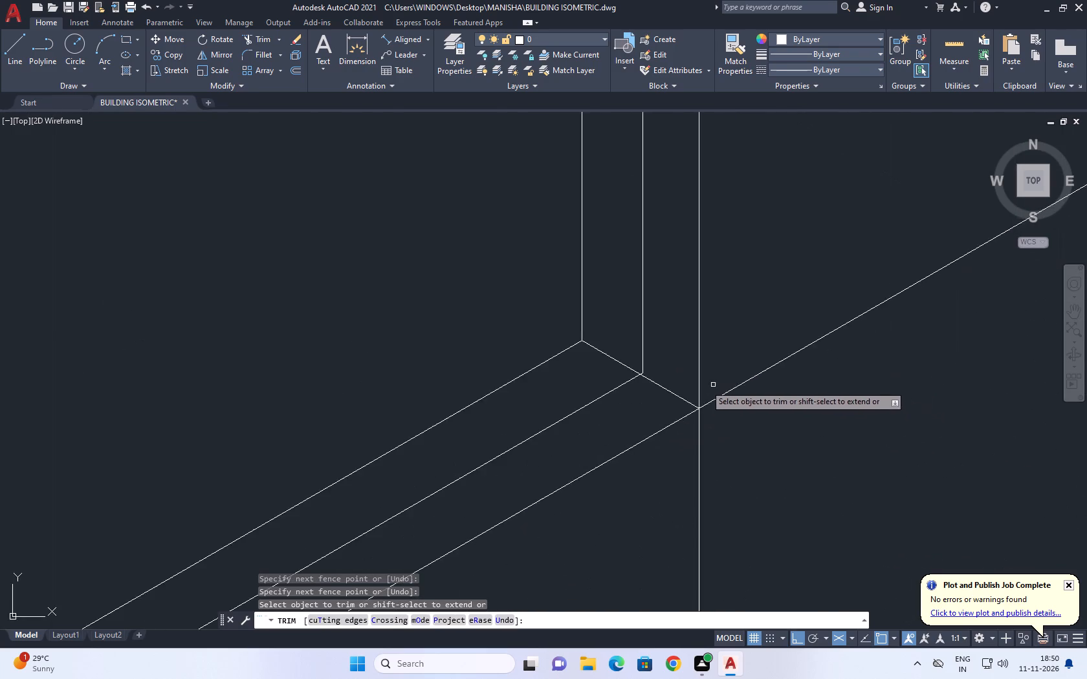
pyautogui.scroll(4, 700, 385)
pyautogui.press('space')
# Extend the first door's outer far inset vertical down to the short diagonal.
pyautogui.click(640, 372)
pyautogui.click(617, 387)
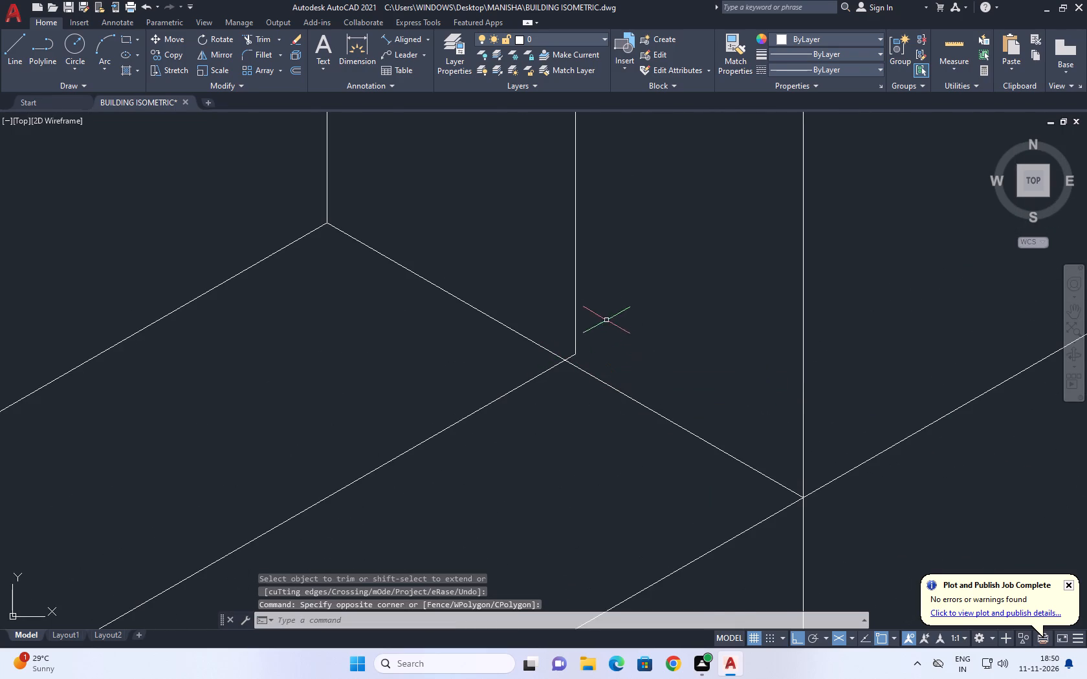
pyautogui.moveTo(583, 279); pyautogui.dragTo(604, 341, button='middle')
pyautogui.press('Escape')
pyautogui.write('EX')
pyautogui.press('space')
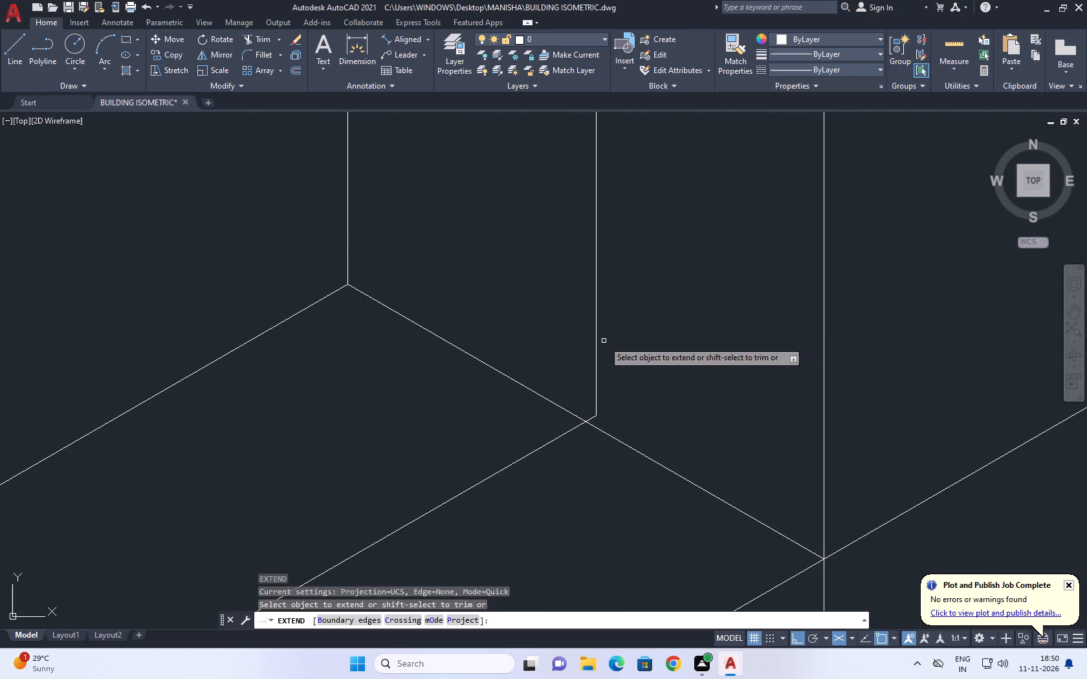
pyautogui.click(571, 347)
pyautogui.click(651, 367)
pyautogui.press('Escape')
# Move the copied lower line from its far end to the lower end of the outer far inset vertical on the diagonal.
pyautogui.scroll(2, 588, 426)
pyautogui.moveTo(575, 422); pyautogui.dragTo(562, 426)
pyautogui.moveTo(593, 438); pyautogui.dragTo(609, 448, button='middle')
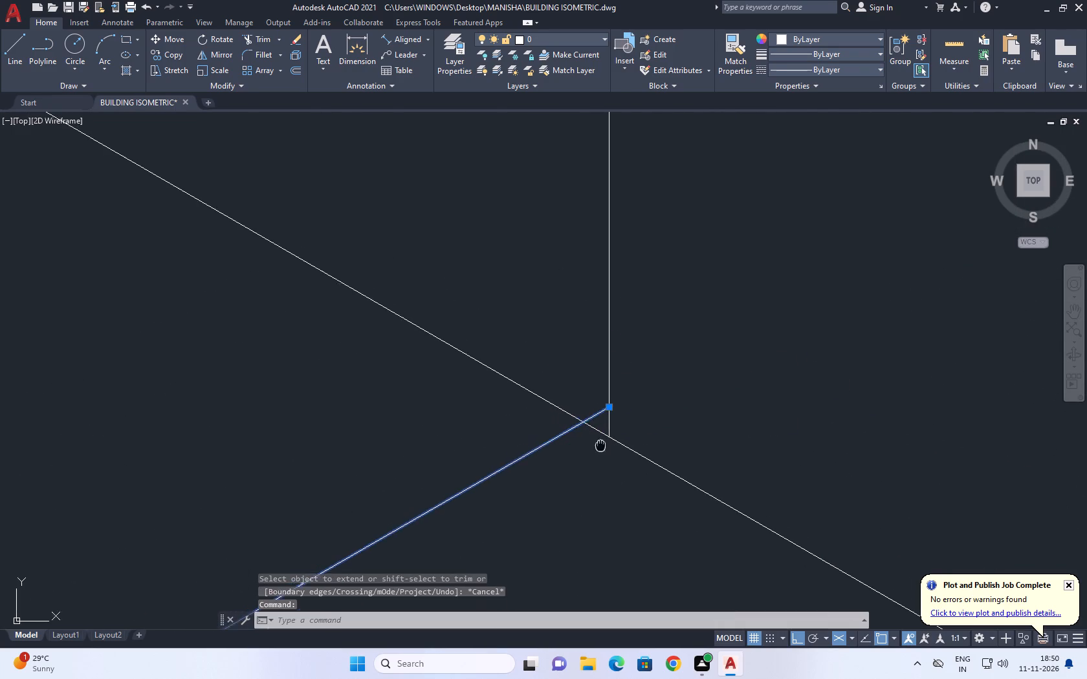
pyautogui.moveTo(609, 448); pyautogui.dragTo(654, 436, button='middle')
pyautogui.write('M')
pyautogui.press('space')
pyautogui.click(665, 399)
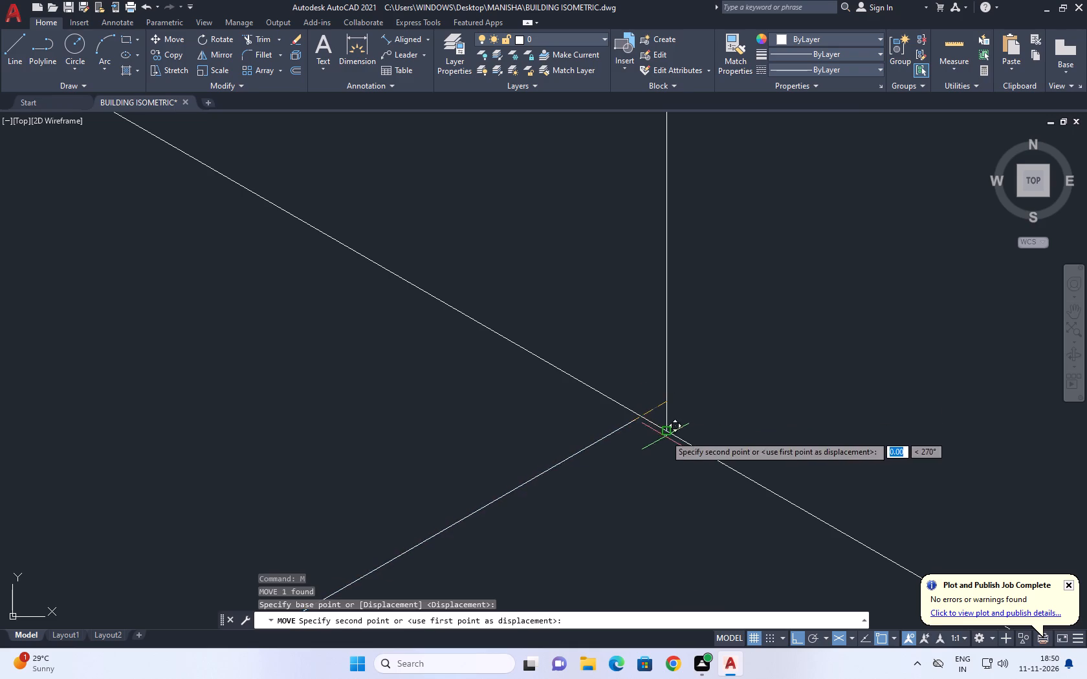
pyautogui.click(663, 431)
pyautogui.scroll(-7, 740, 399)
pyautogui.moveTo(688, 457); pyautogui.dragTo(769, 314, button='middle')
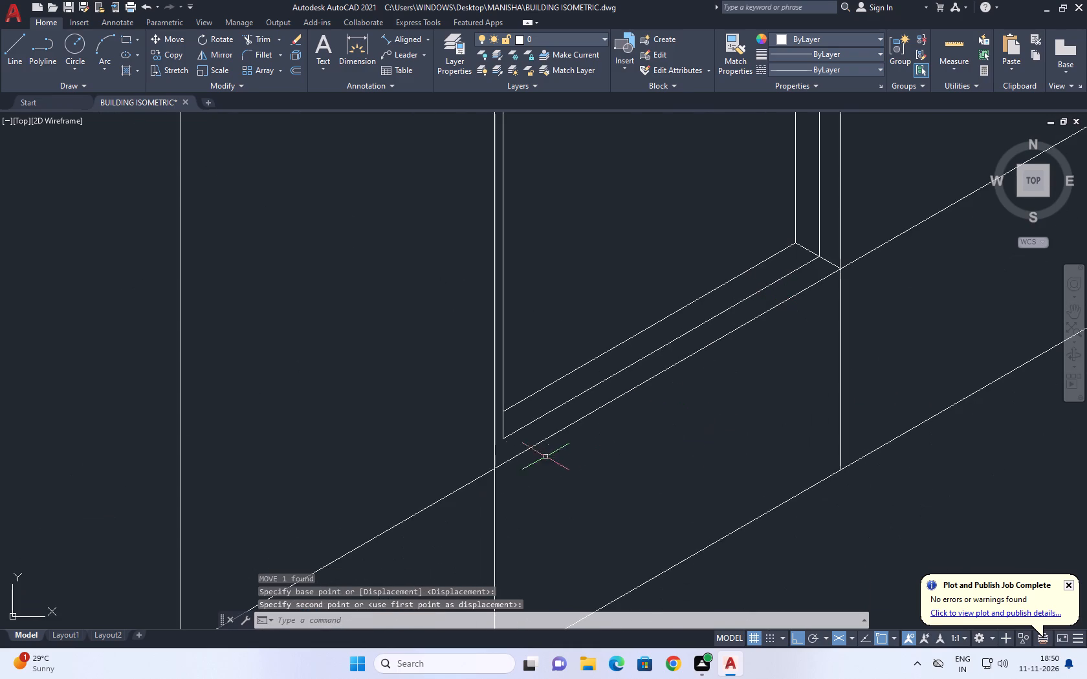
# Fillet the moved lower line's near end with the first door's near inset vertical at radius 0.
pyautogui.scroll(7, 498, 438)
pyautogui.moveTo(509, 453); pyautogui.dragTo(632, 416, button='middle')
pyautogui.write('F')
pyautogui.press('space')
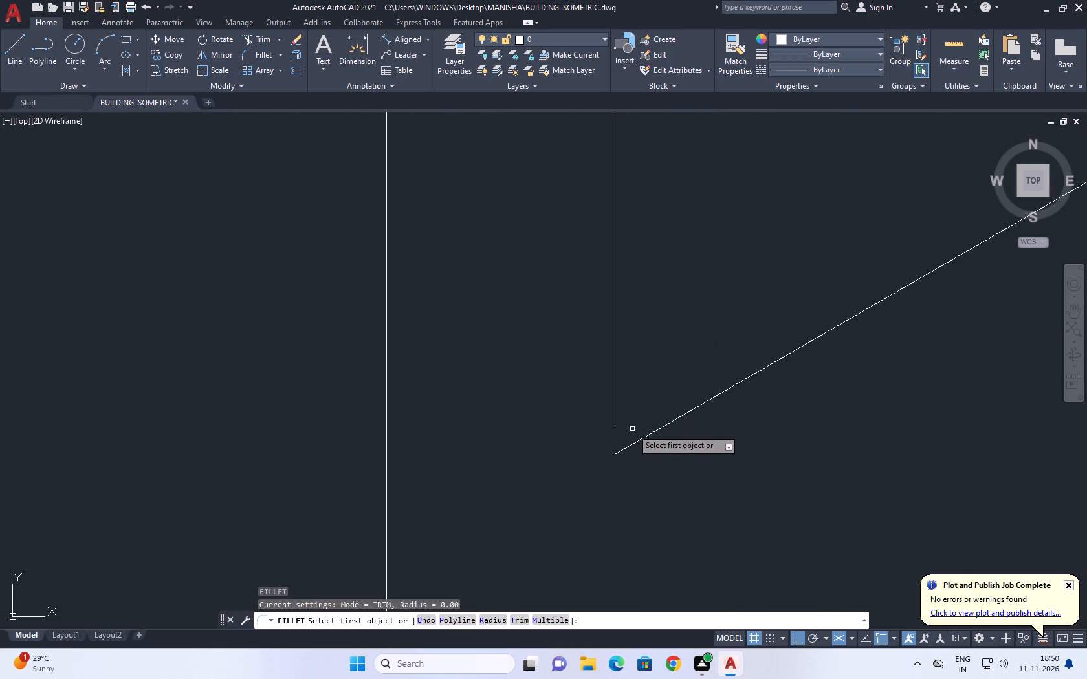
pyautogui.click(635, 442)
pyautogui.click(615, 417)
pyautogui.scroll(-5, 616, 417)
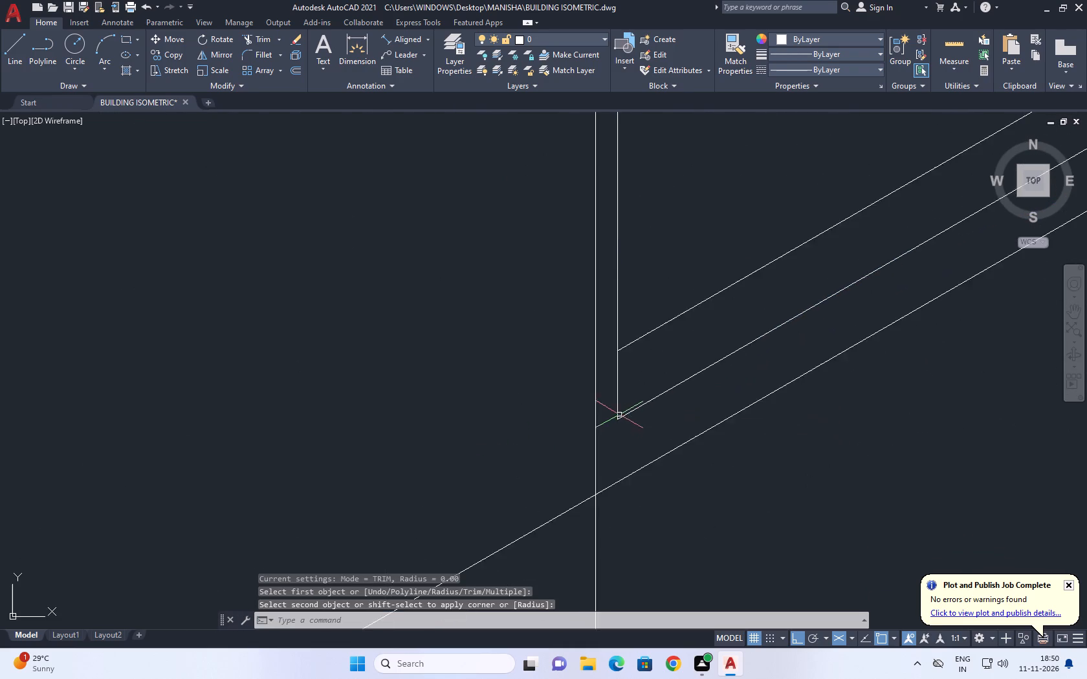
# Copy the first door's head line straight down, trying 0.25, undoing it and placing the copy at 0.05.
pyautogui.scroll(-3, 619, 415)
pyautogui.moveTo(883, 330); pyautogui.dragTo(840, 424, button='middle')
pyautogui.scroll(-3, 728, 428)
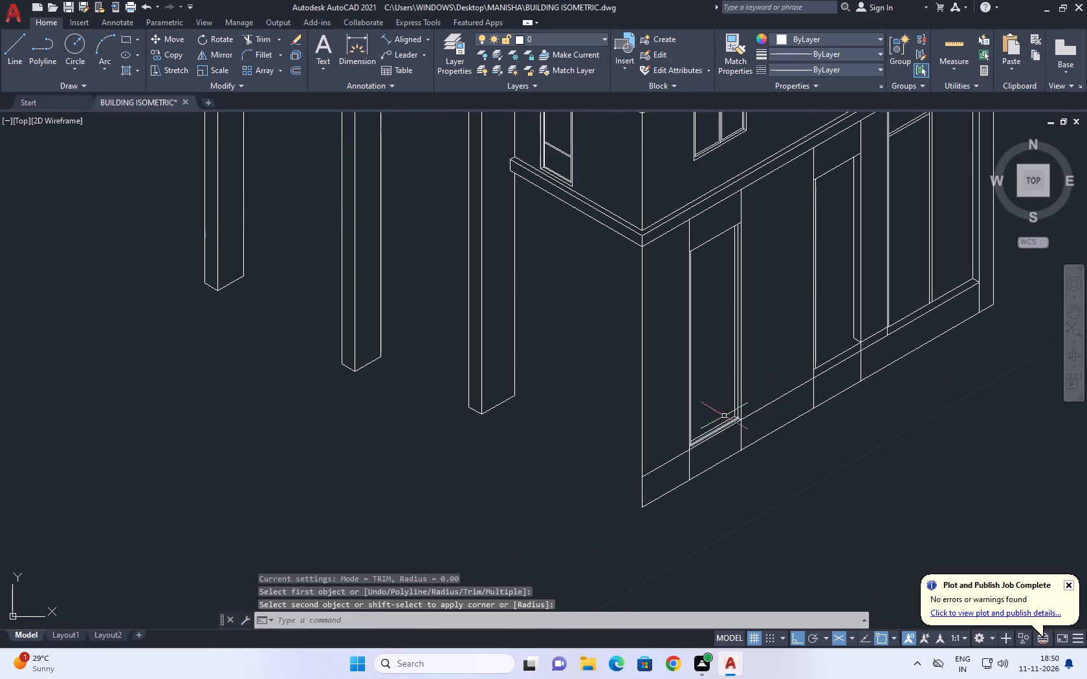
pyautogui.moveTo(785, 330); pyautogui.dragTo(734, 372, button='middle')
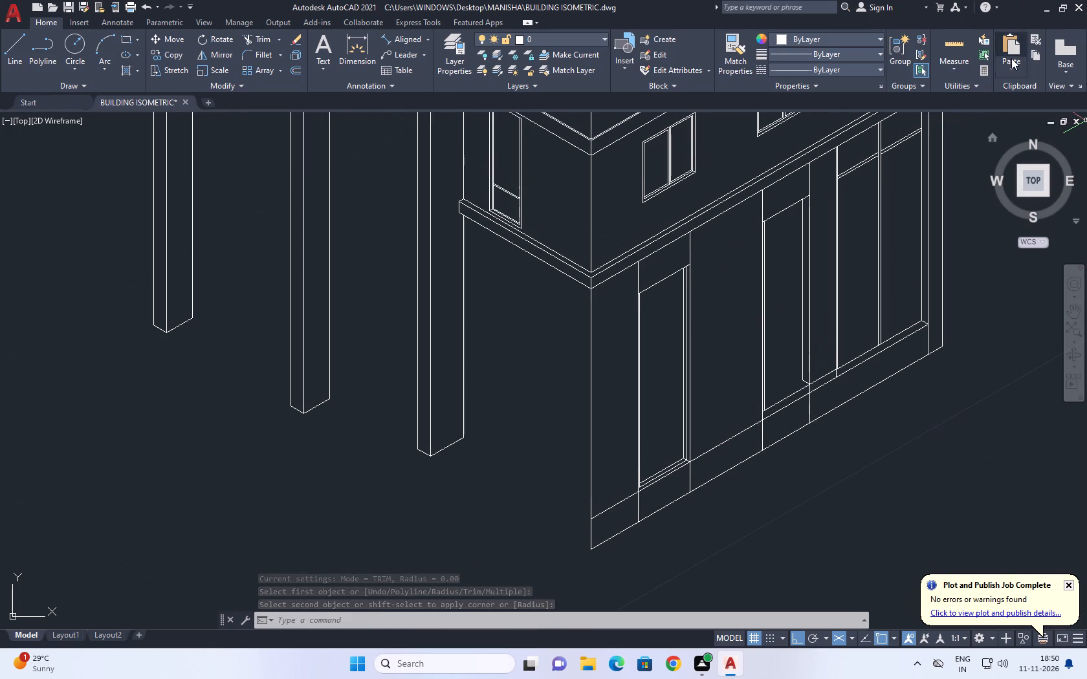
pyautogui.moveTo(729, 274); pyautogui.dragTo(591, 292, button='middle')
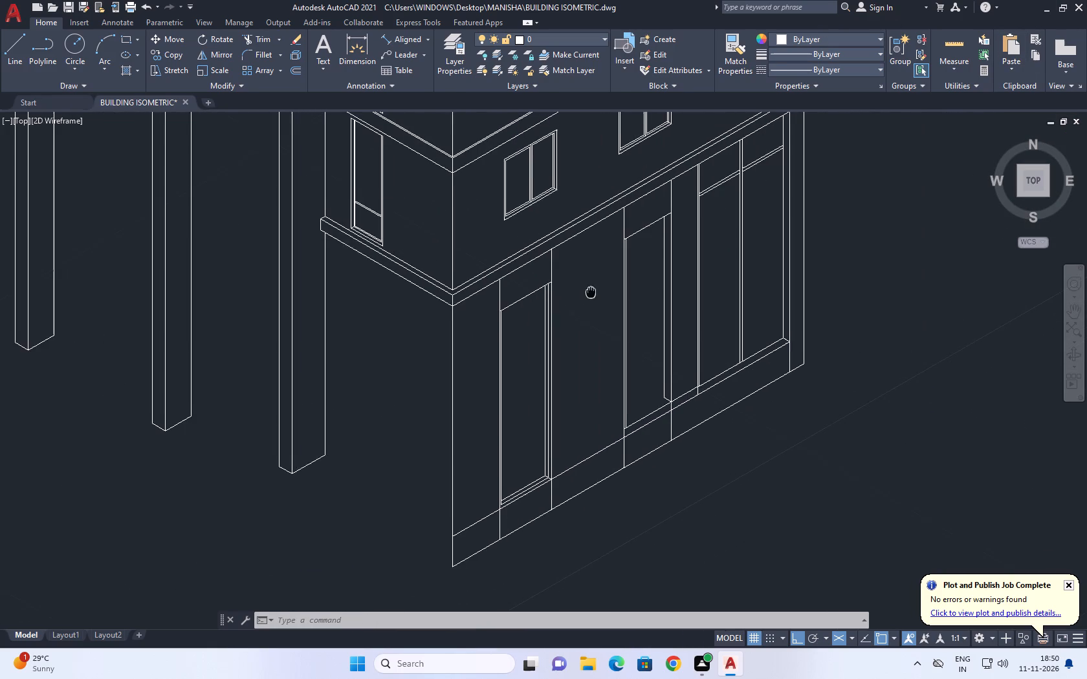
pyautogui.moveTo(591, 292); pyautogui.dragTo(591, 296, button='middle')
pyautogui.scroll(-1, 611, 335)
pyautogui.scroll(4, 554, 316)
pyautogui.moveTo(541, 320); pyautogui.dragTo(589, 283, button='middle')
pyautogui.moveTo(646, 338); pyautogui.dragTo(597, 275)
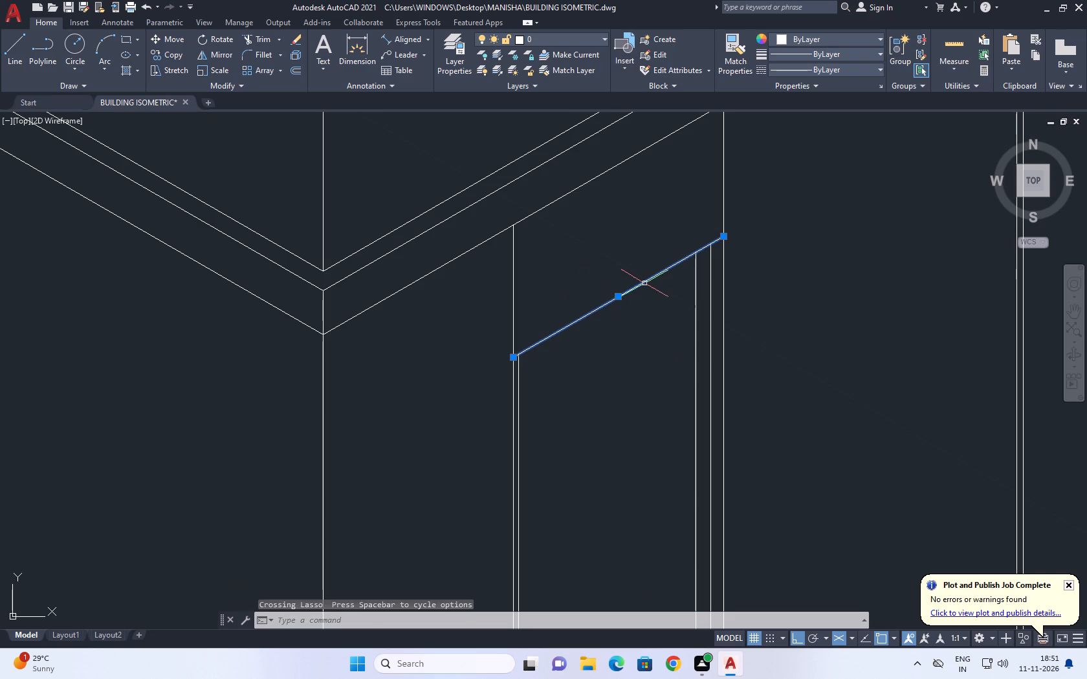
pyautogui.write('CO')
pyautogui.press('space')
pyautogui.click(646, 283)
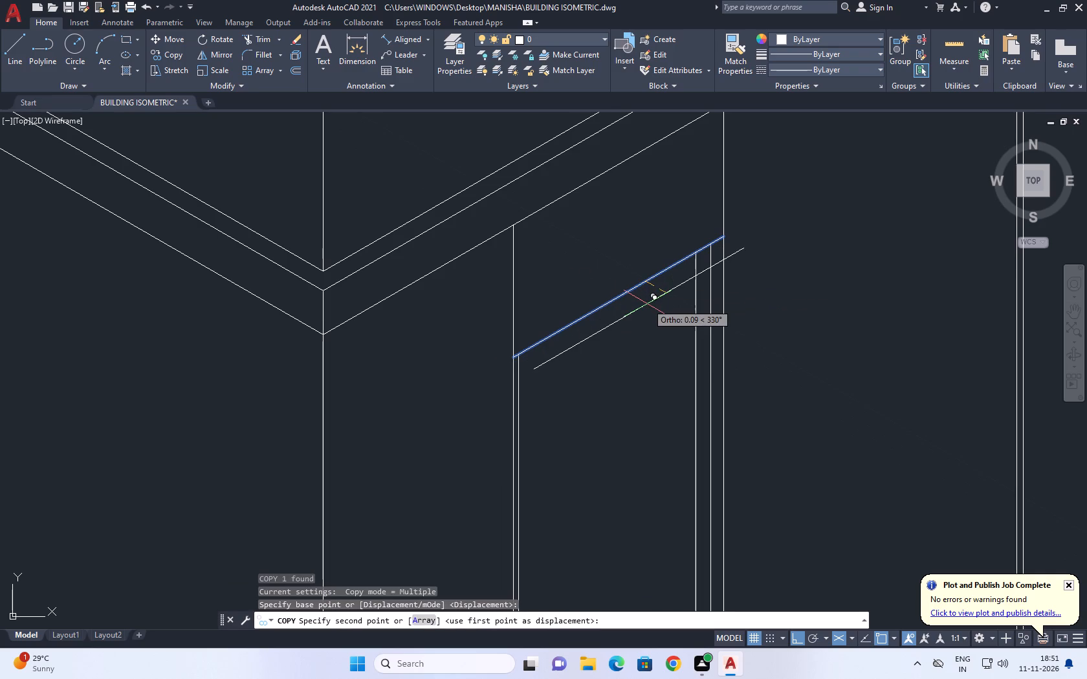
pyautogui.press('F5')
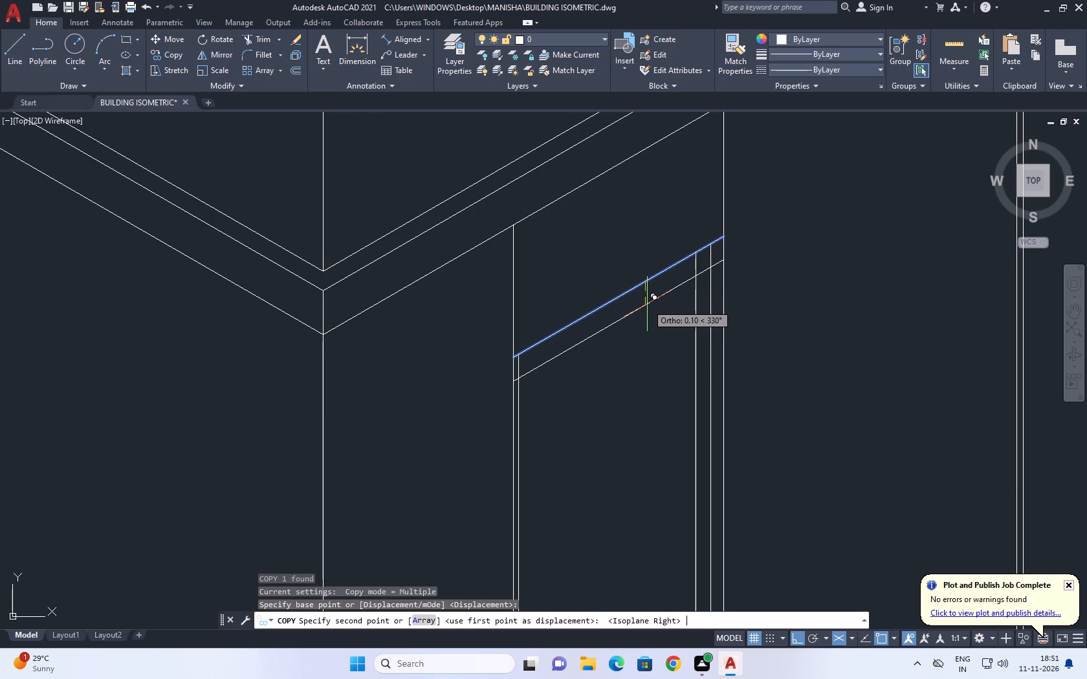
pyautogui.write('0.25')
pyautogui.press('Return')
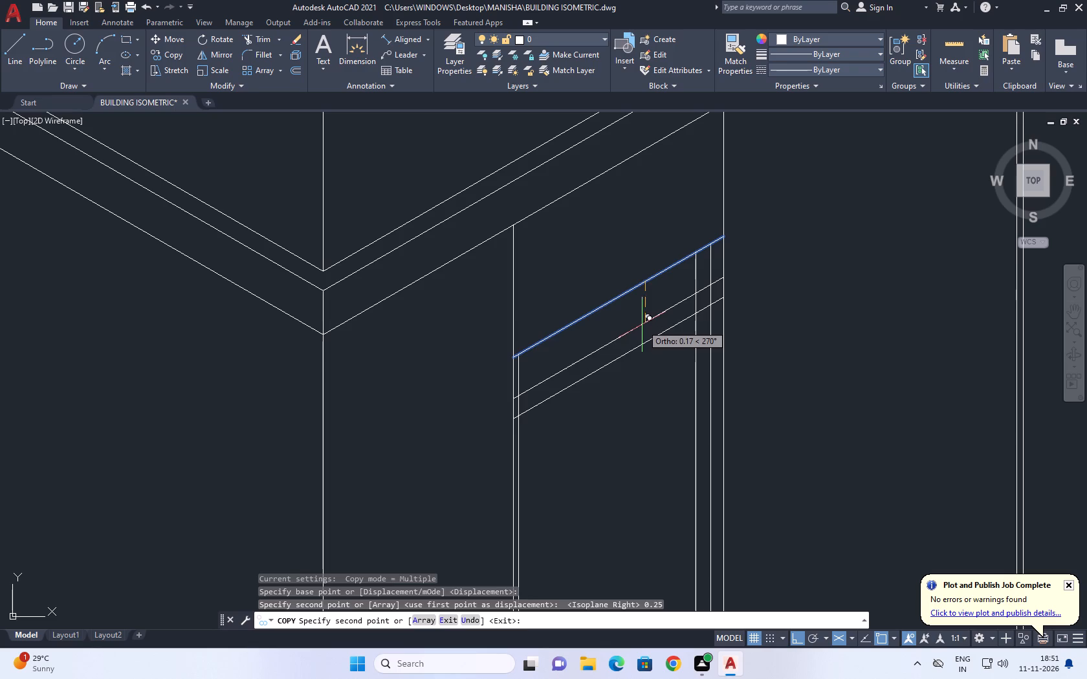
pyautogui.hotkey('ctrl', 'z')
pyautogui.press('F5')
pyautogui.press('F5')
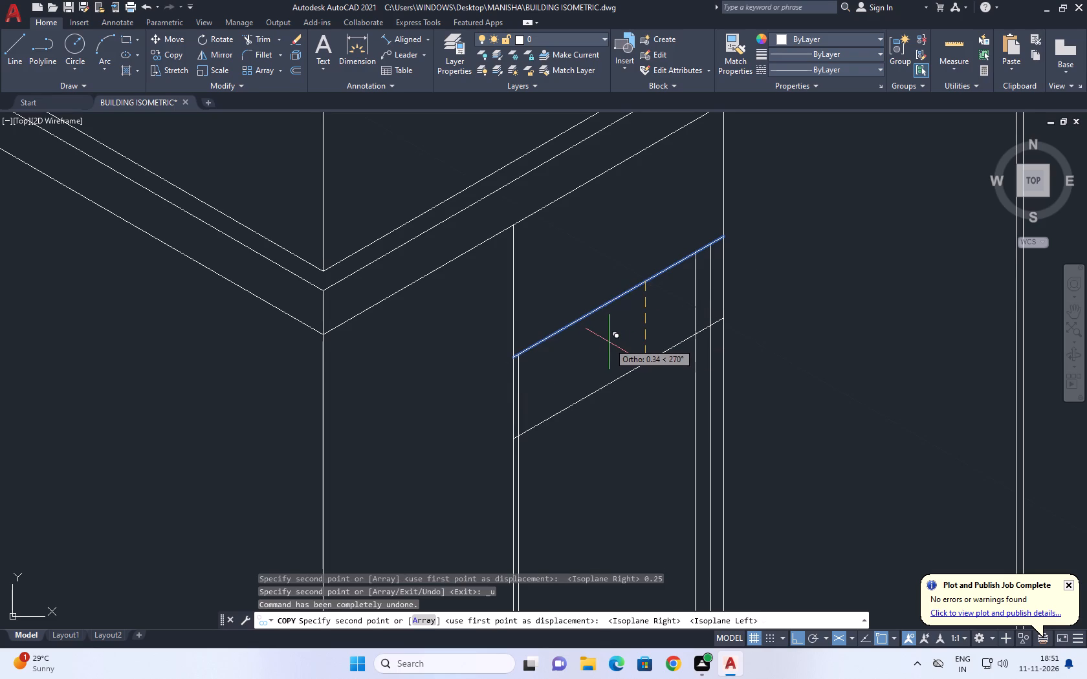
pyautogui.write('0.')
pyautogui.press('0')
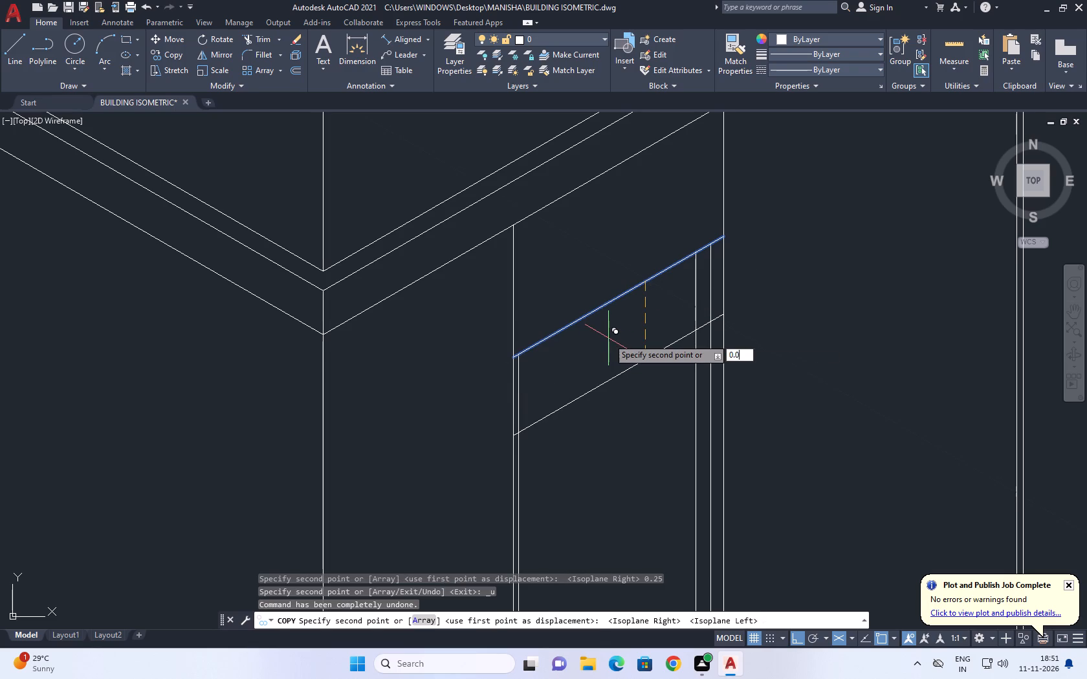
pyautogui.press('5')
pyautogui.press('Return')
pyautogui.press('space')
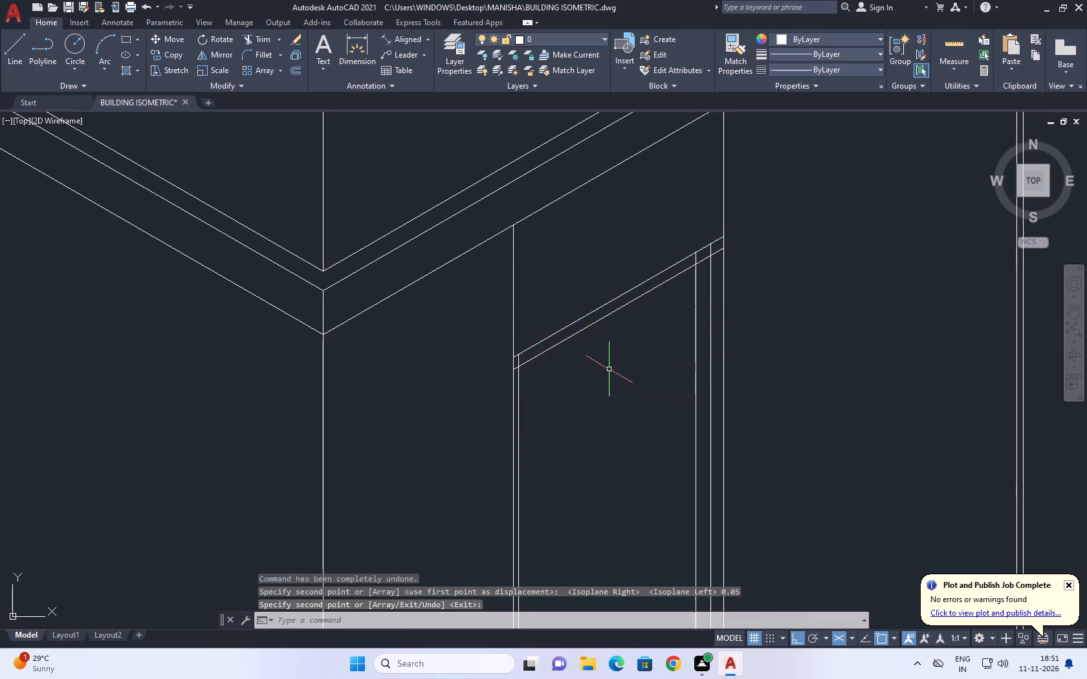
# Trim the near head corner of the first door, cutting the copied line and near inset vertical where they run past each other.
pyautogui.scroll(2, 584, 321)
pyautogui.moveTo(608, 360); pyautogui.dragTo(595, 352, button='middle')
pyautogui.write('TR')
pyautogui.press('space')
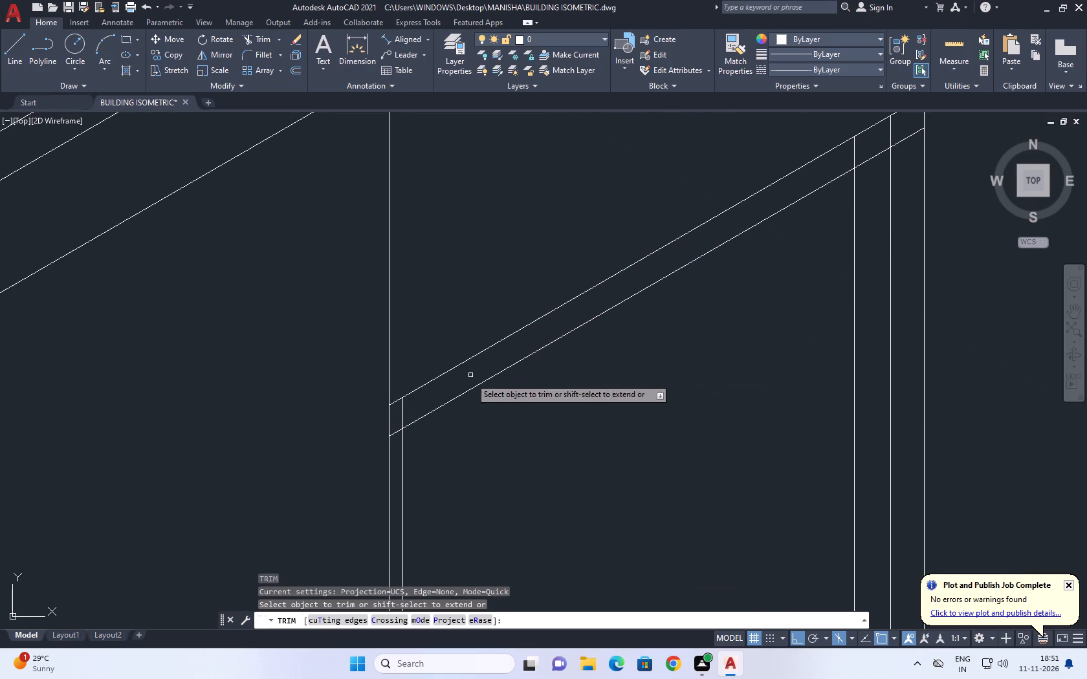
pyautogui.scroll(3, 388, 420)
pyautogui.click(468, 361)
pyautogui.click(452, 467)
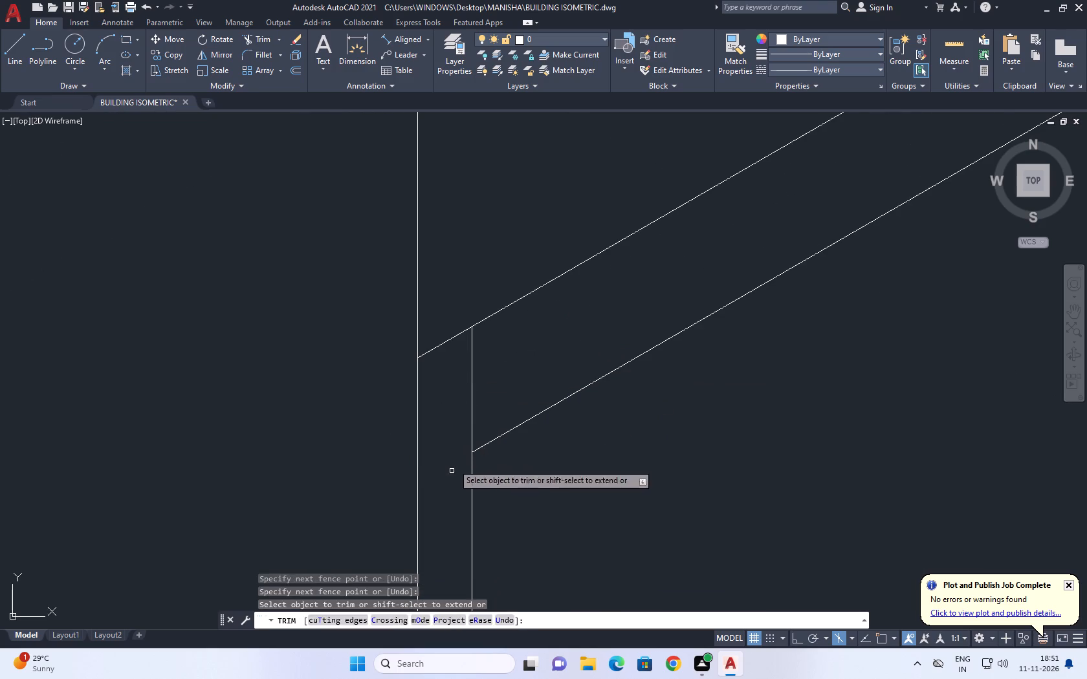
pyautogui.click(464, 418)
pyautogui.click(488, 385)
# Trim the first door's far inset verticals above the copied head line and that line beyond the outer far inset vertical.
pyautogui.scroll(-5, 494, 372)
pyautogui.moveTo(712, 293); pyautogui.dragTo(462, 387, button='middle')
pyautogui.scroll(1, 713, 293)
pyautogui.moveTo(818, 174); pyautogui.dragTo(634, 358, button='middle')
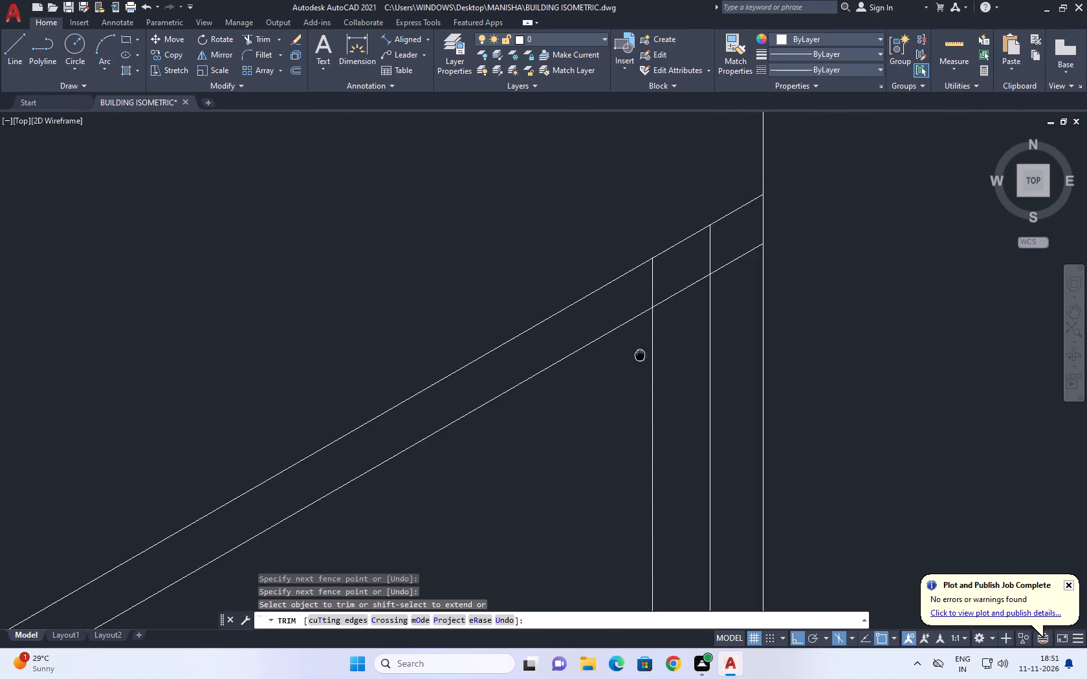
pyautogui.moveTo(634, 358); pyautogui.dragTo(620, 363, button='middle')
pyautogui.scroll(1, 650, 286)
pyautogui.scroll(1, 589, 308)
pyautogui.moveTo(553, 310); pyautogui.dragTo(561, 311)
pyautogui.click(840, 189)
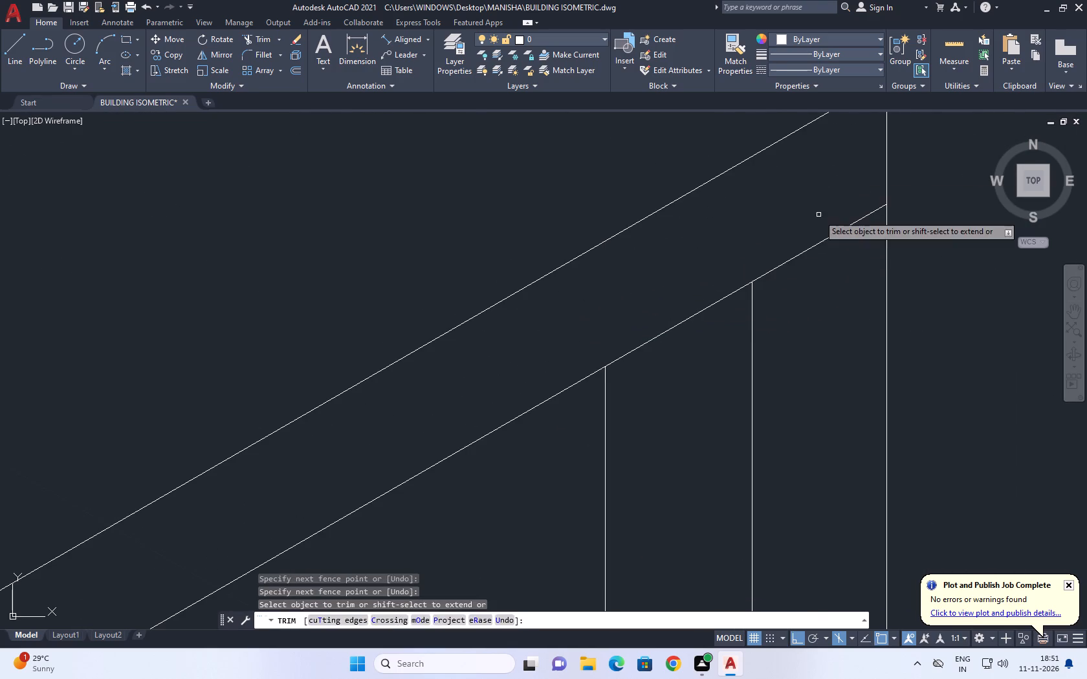
pyautogui.click(818, 215)
pyautogui.moveTo(818, 347); pyautogui.dragTo(820, 353)
pyautogui.scroll(-8, 774, 278)
pyautogui.press('space')
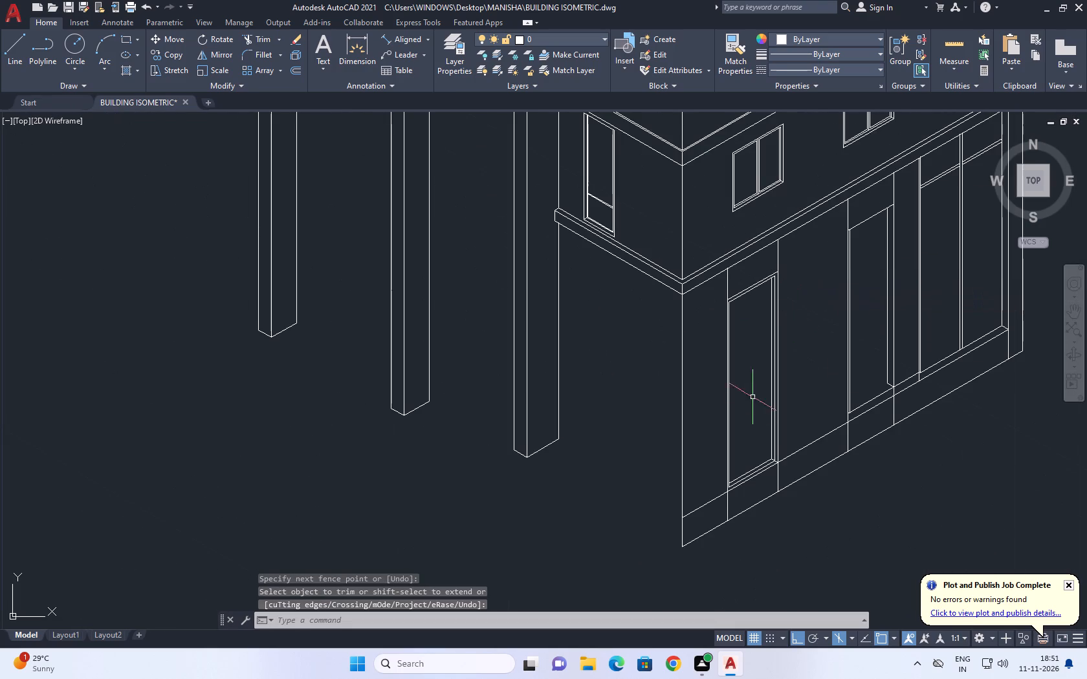
# Draw a line back along the isometric depth direction from where the second door's far divider meets the lower sill line.
pyautogui.scroll(2, 791, 310)
pyautogui.moveTo(789, 308); pyautogui.dragTo(630, 304, button='middle')
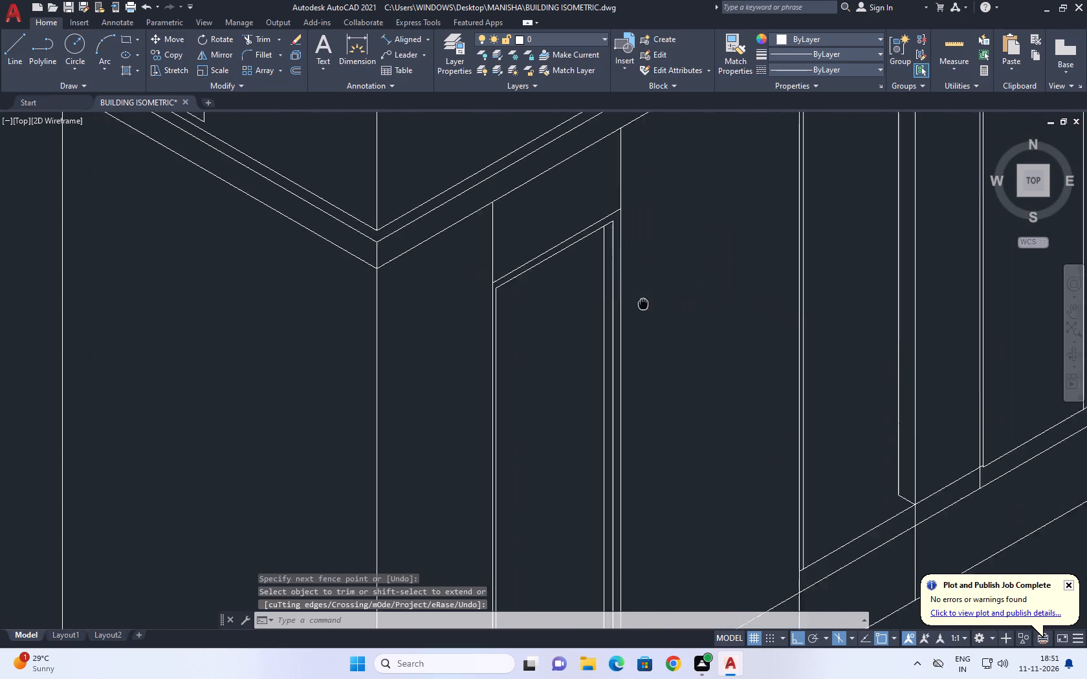
pyautogui.moveTo(630, 304); pyautogui.dragTo(555, 300, button='middle')
pyautogui.moveTo(763, 378); pyautogui.dragTo(609, 380, button='middle')
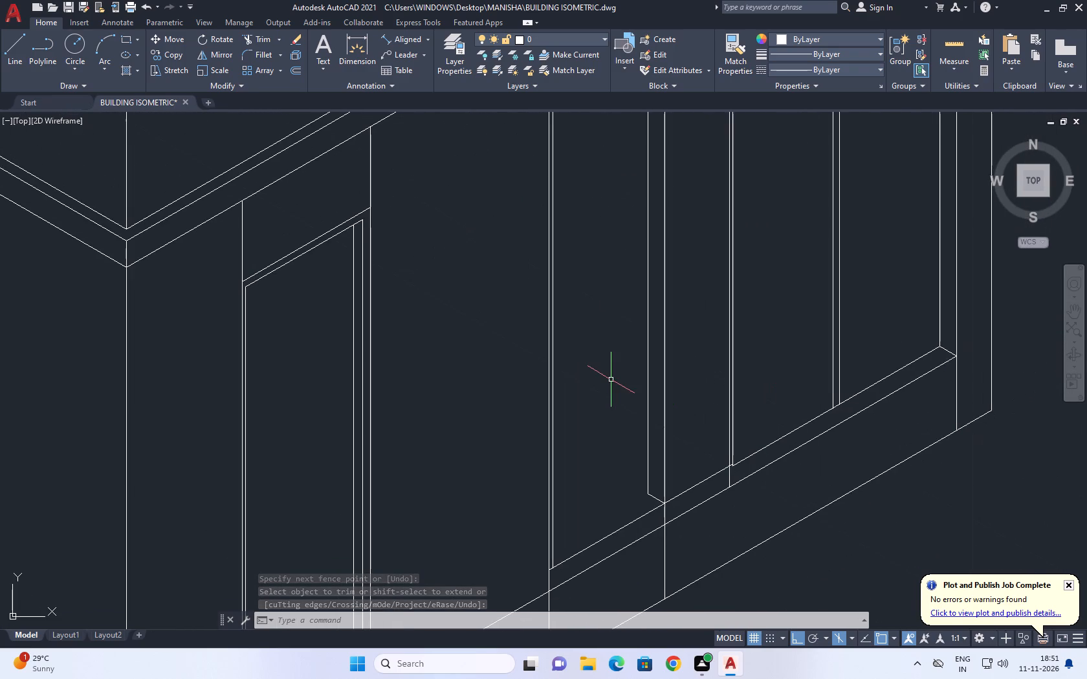
pyautogui.scroll(-1, 618, 367)
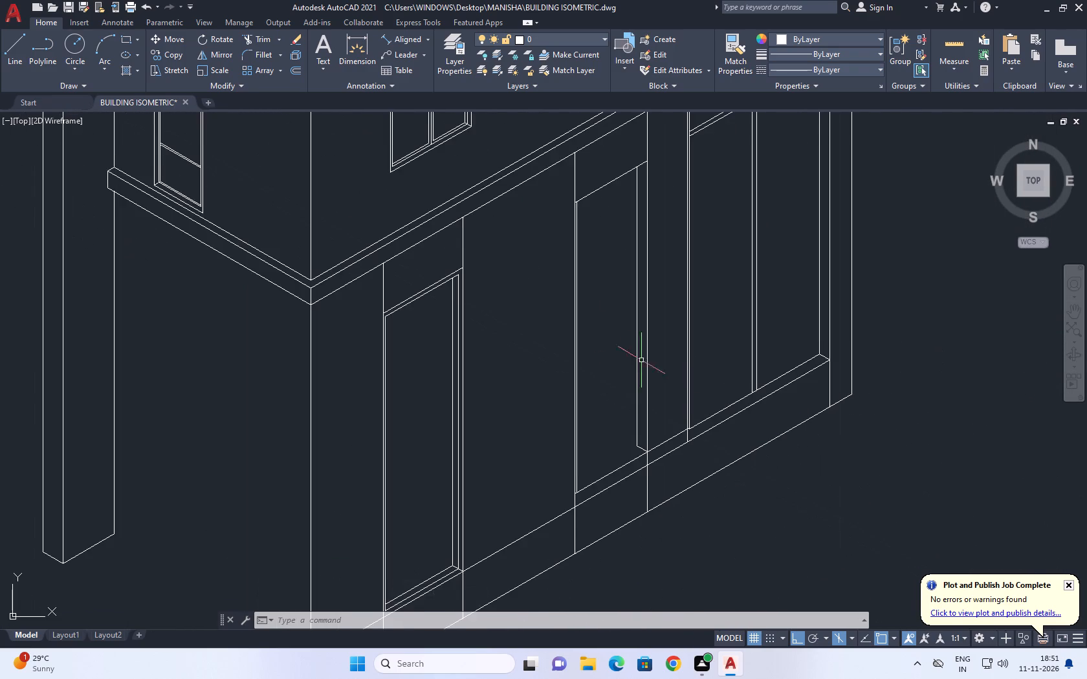
pyautogui.moveTo(652, 350); pyautogui.dragTo(651, 371, button='middle')
pyautogui.scroll(1, 651, 371)
pyautogui.scroll(-1, 659, 376)
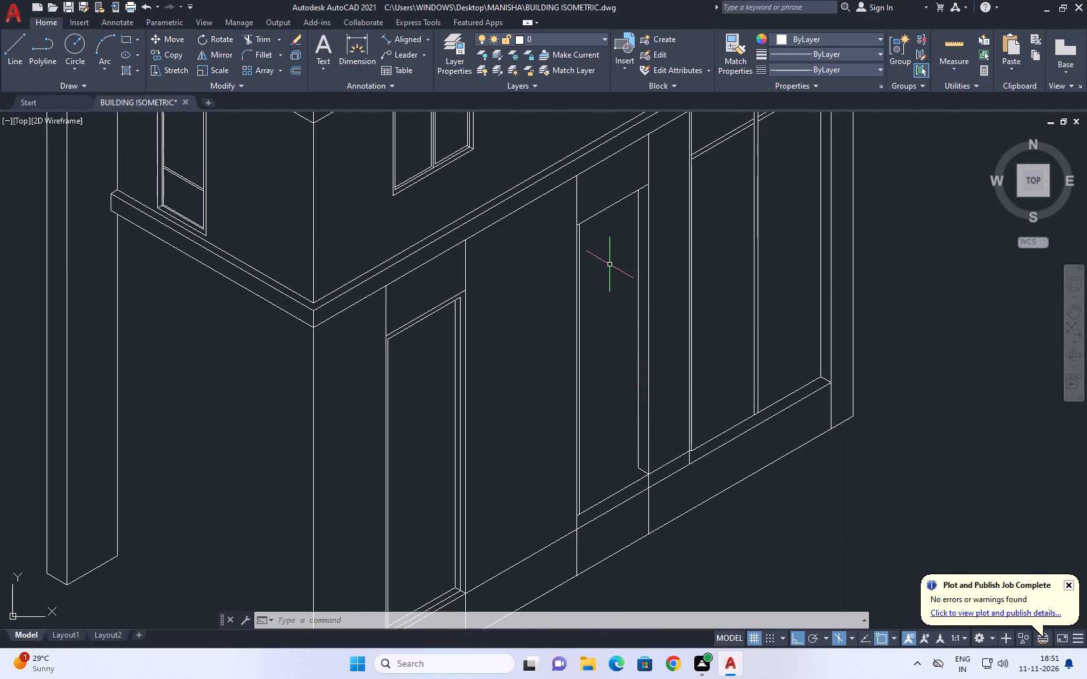
pyautogui.moveTo(662, 371); pyautogui.dragTo(660, 296, button='middle')
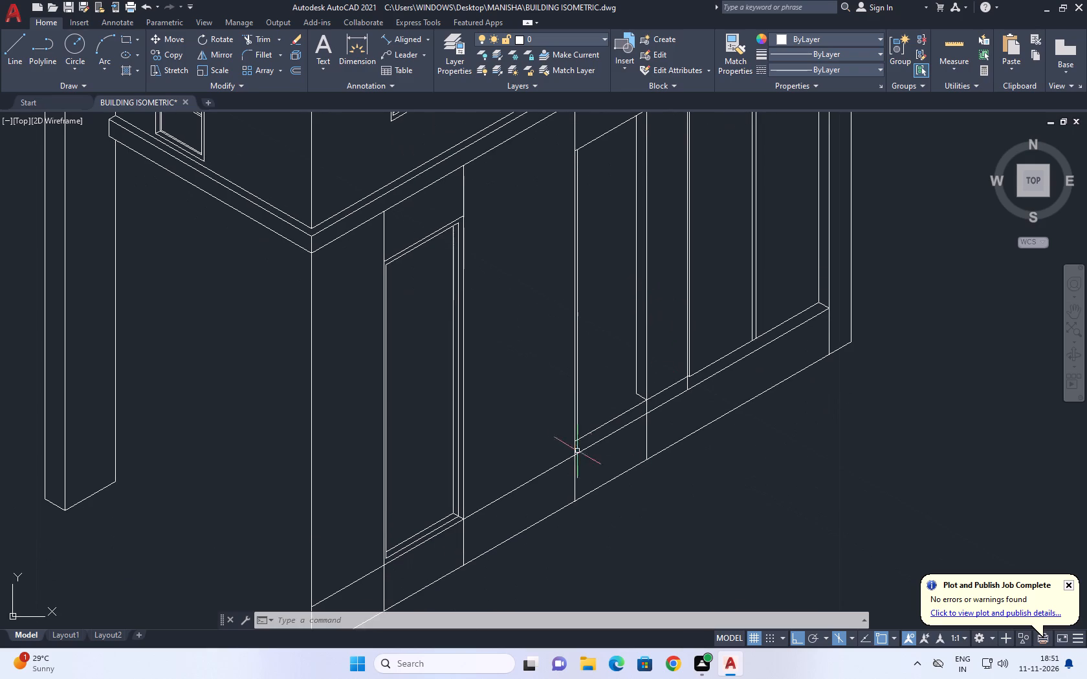
pyautogui.moveTo(607, 444); pyautogui.dragTo(624, 437, button='middle')
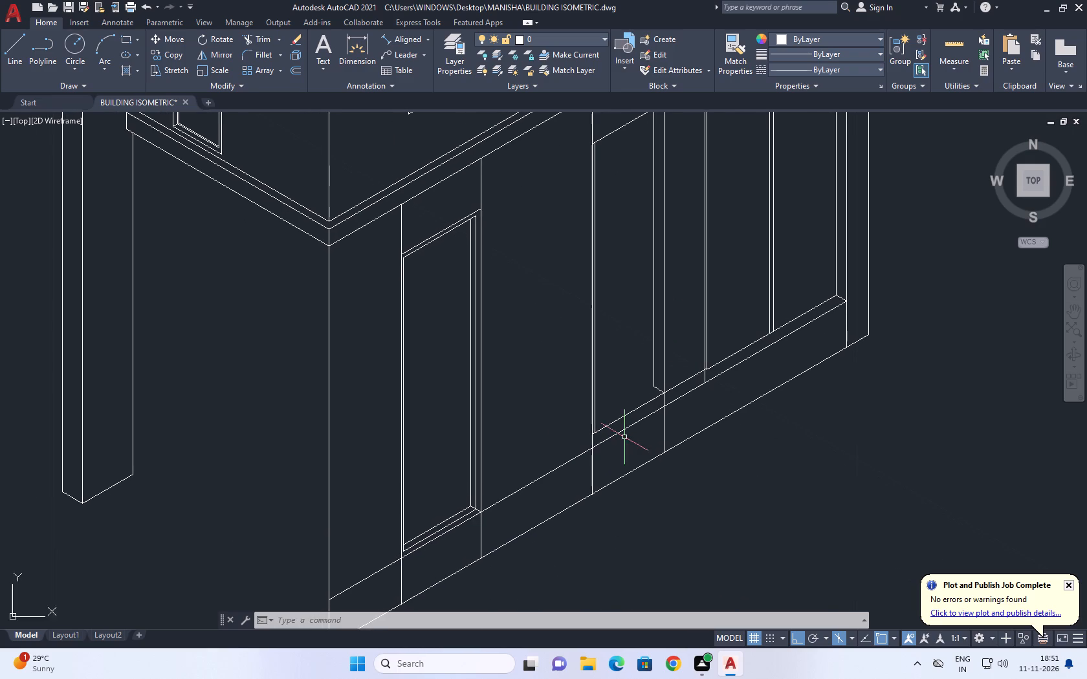
pyautogui.scroll(1, 624, 437)
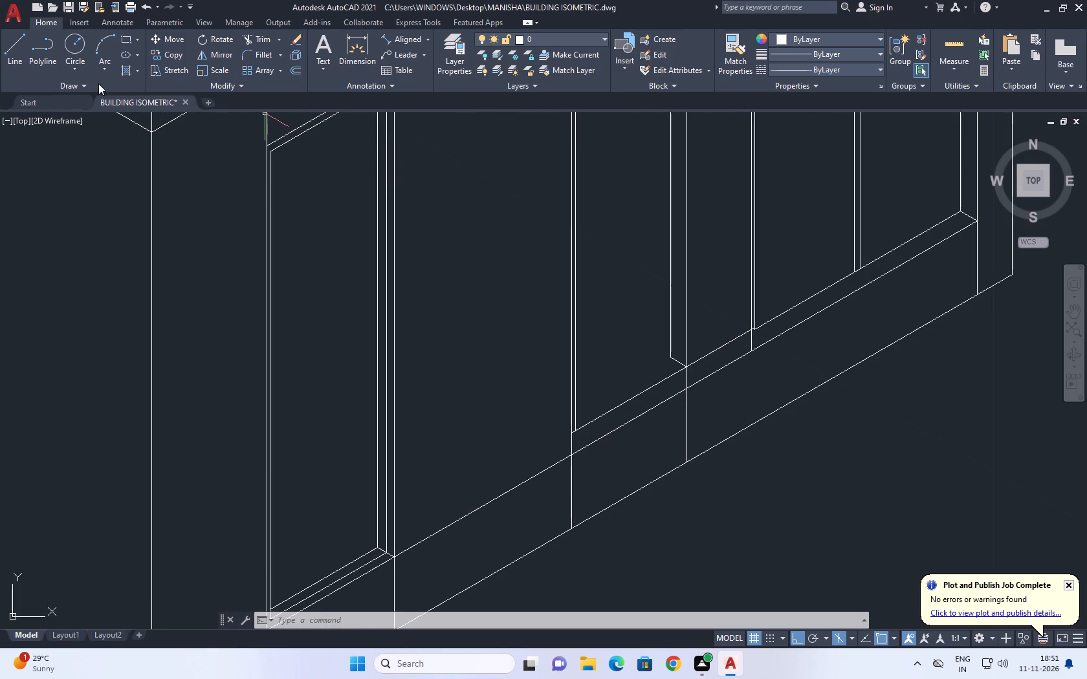
pyautogui.click(16, 47)
pyautogui.scroll(2, 704, 386)
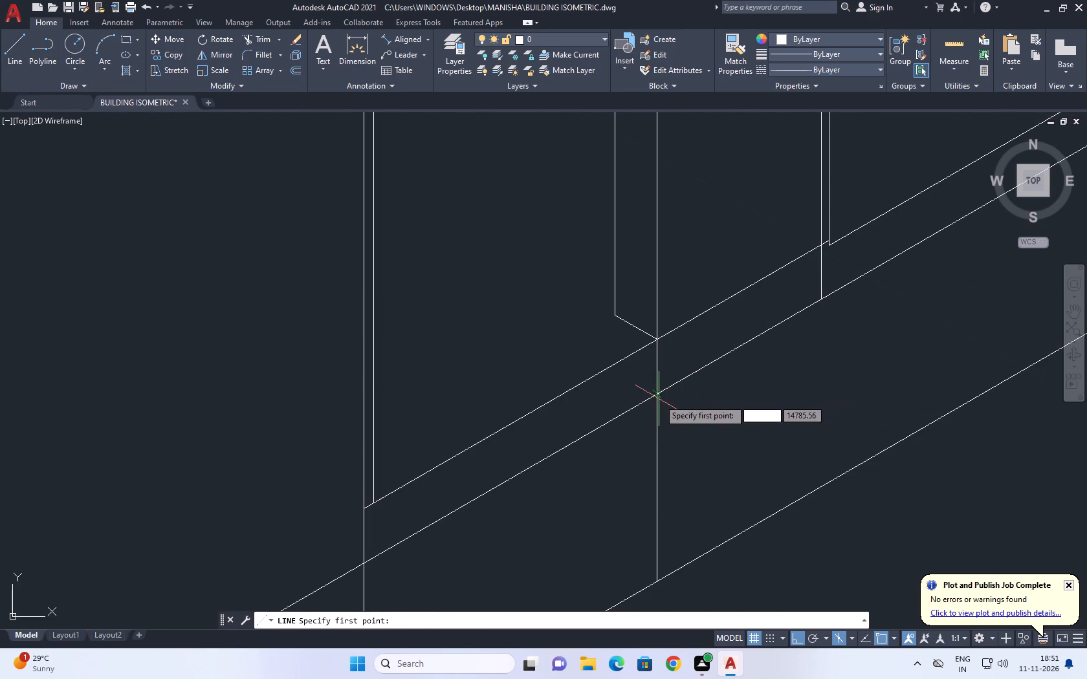
pyautogui.click(657, 394)
pyautogui.click(566, 347)
pyautogui.rightClick(587, 295)
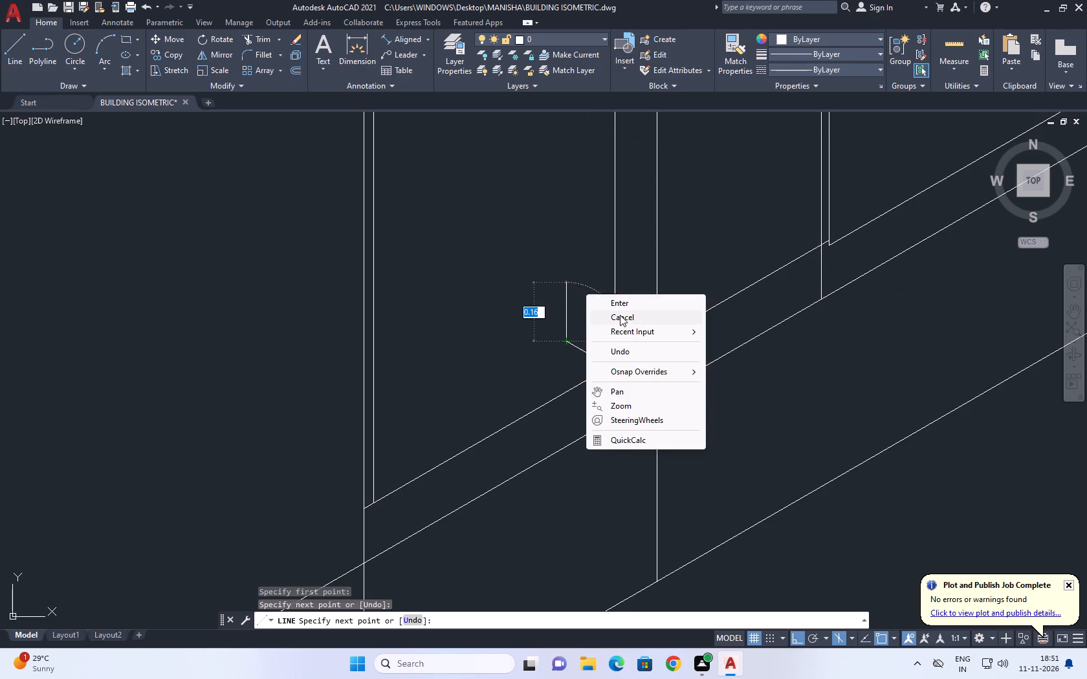
pyautogui.click(620, 315)
# Trim the new depth line where it runs past the second door's upper sill line.
pyautogui.scroll(1, 598, 358)
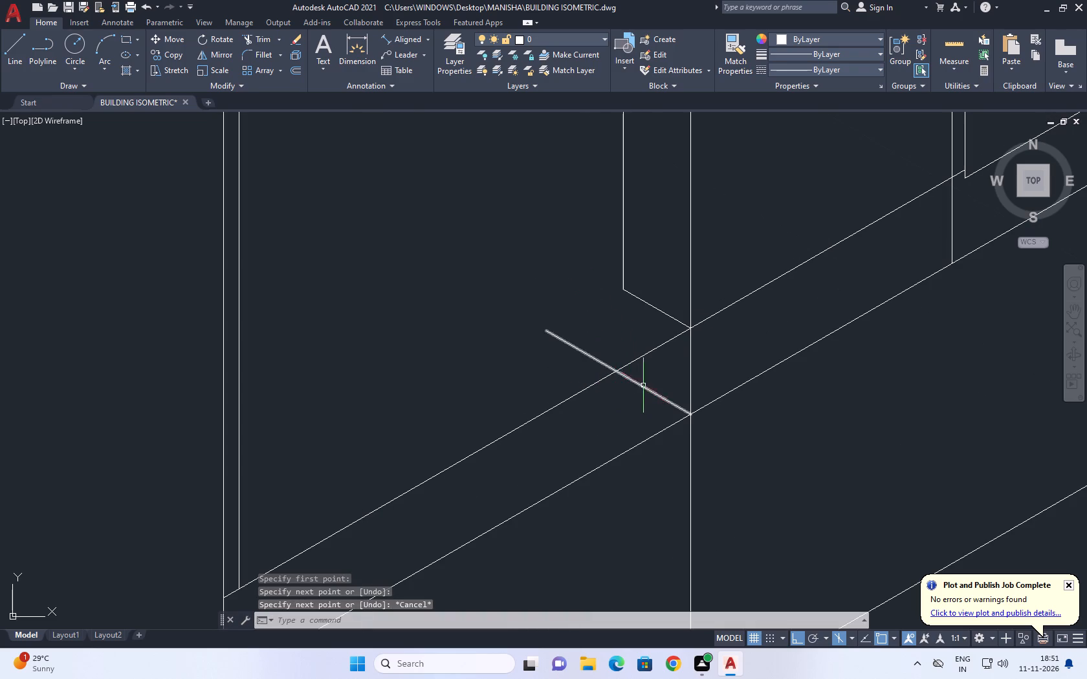
pyautogui.click(260, 39)
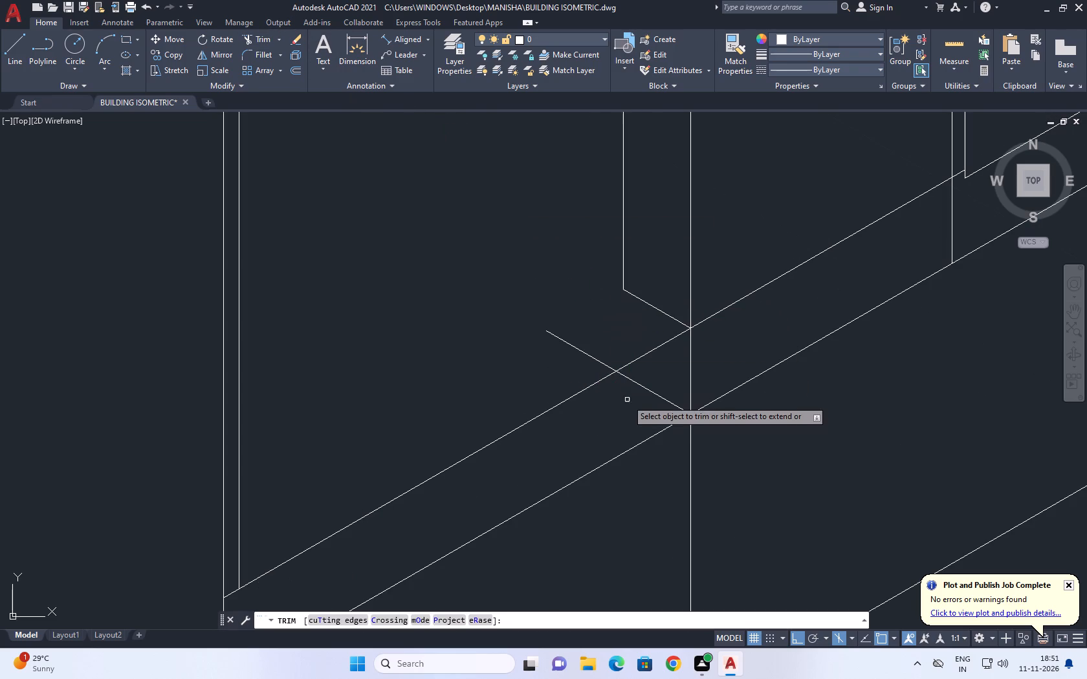
pyautogui.scroll(-1, 663, 391)
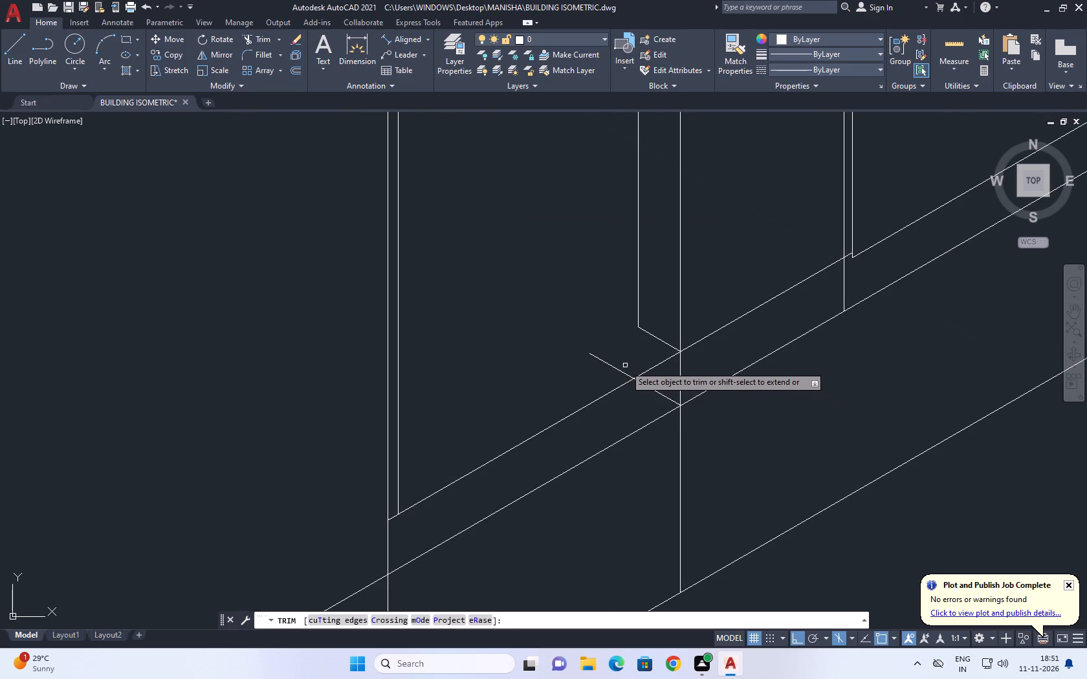
pyautogui.click(625, 365)
pyautogui.click(600, 369)
pyautogui.rightClick(731, 358)
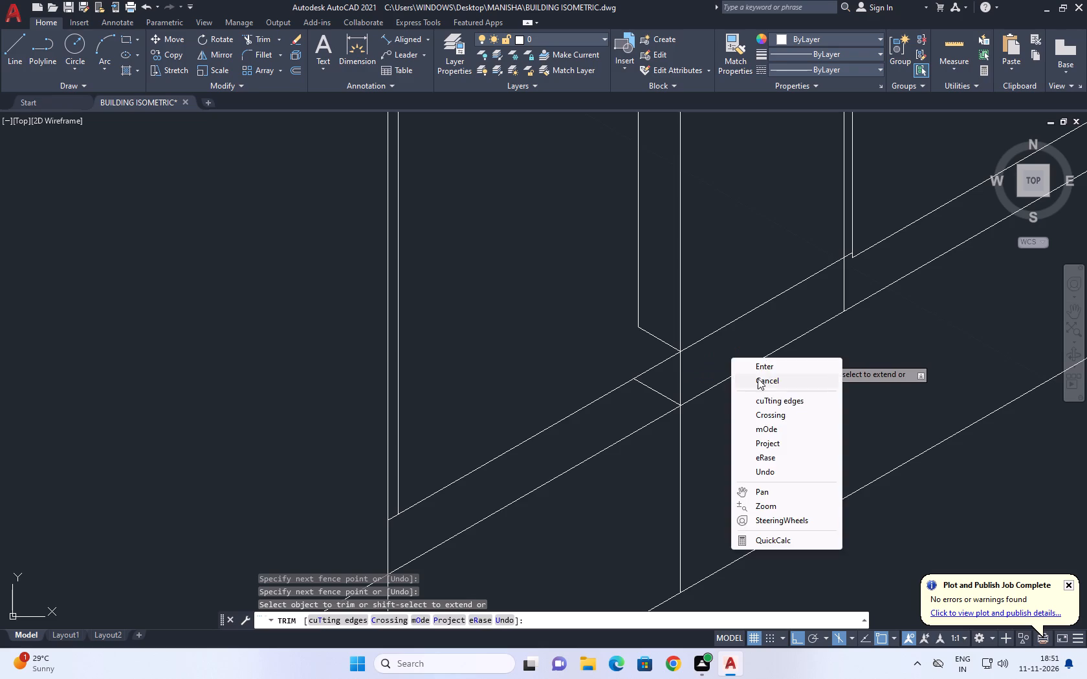
pyautogui.click(758, 378)
# Erase the old short depth line at the foot of the second door's far inset vertical.
pyautogui.scroll(1, 636, 334)
pyautogui.click(674, 336)
pyautogui.moveTo(664, 350); pyautogui.dragTo(663, 356)
pyautogui.rightClick(672, 309)
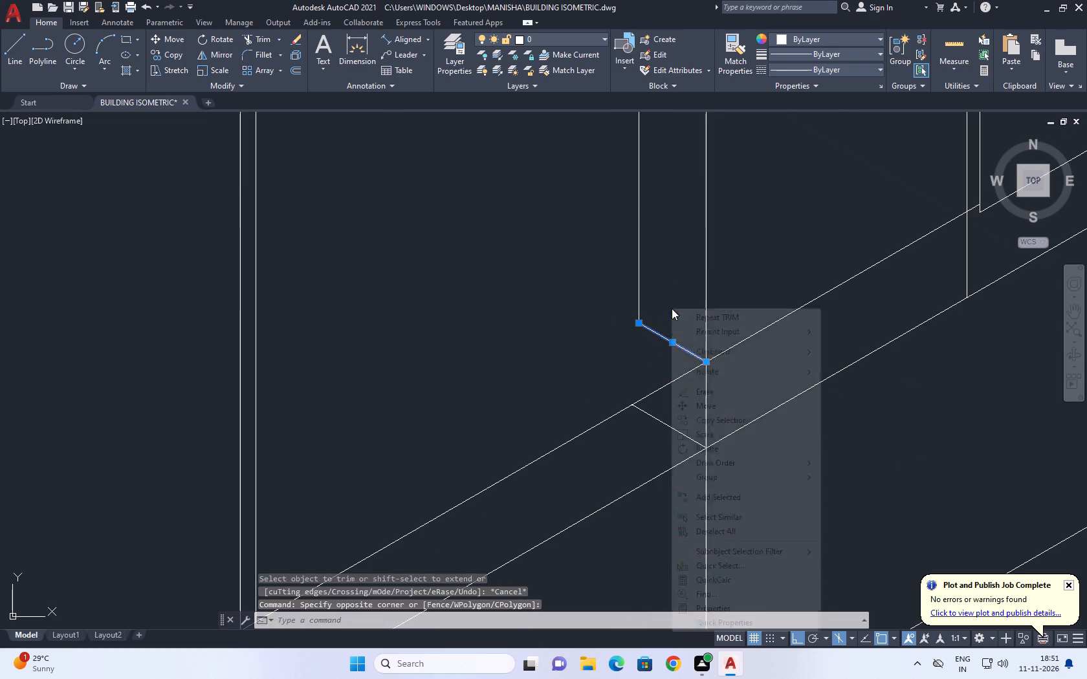
pyautogui.click(705, 394)
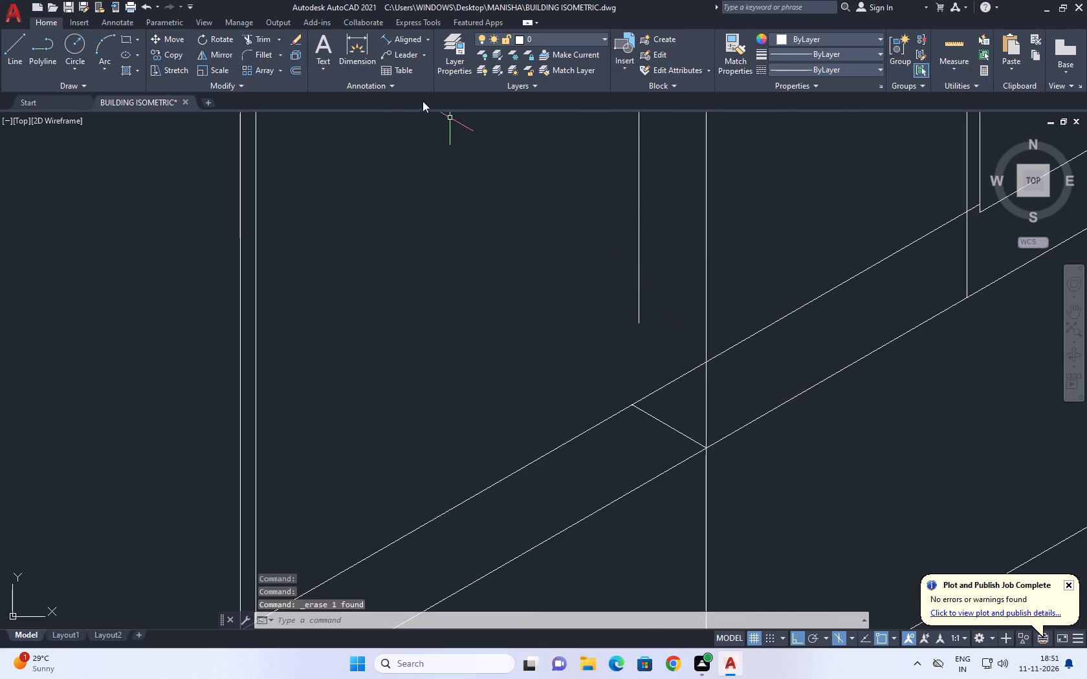
# Fillet the second door's far inset vertical with the new depth line into a sharp corner.
pyautogui.click(268, 56)
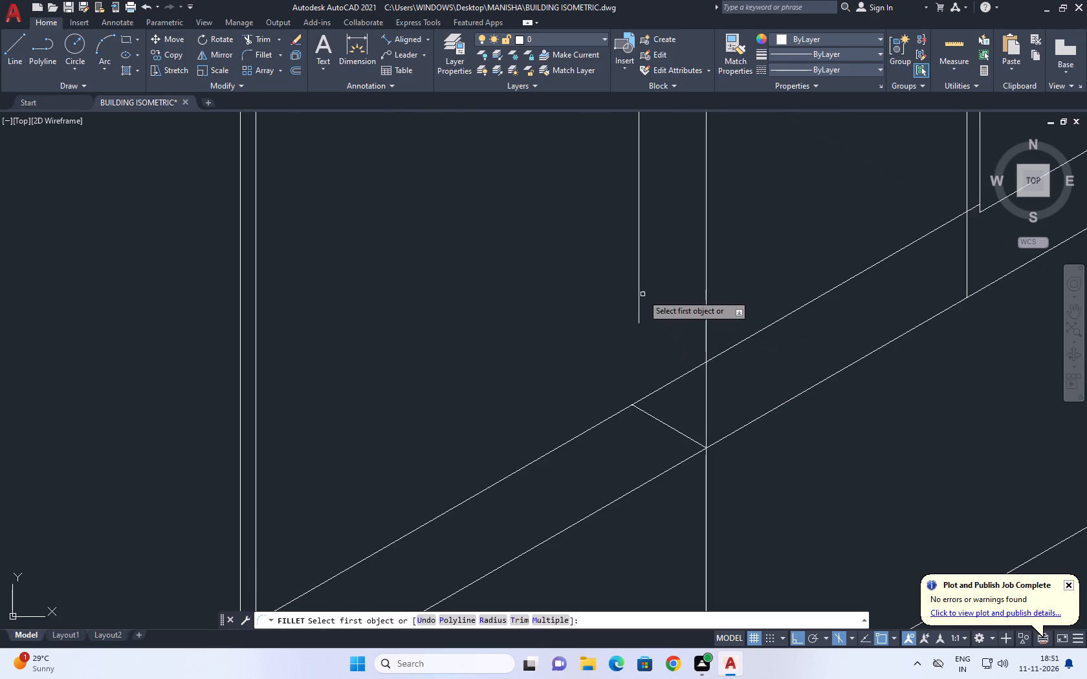
pyautogui.click(641, 302)
pyautogui.click(637, 305)
pyautogui.click(655, 420)
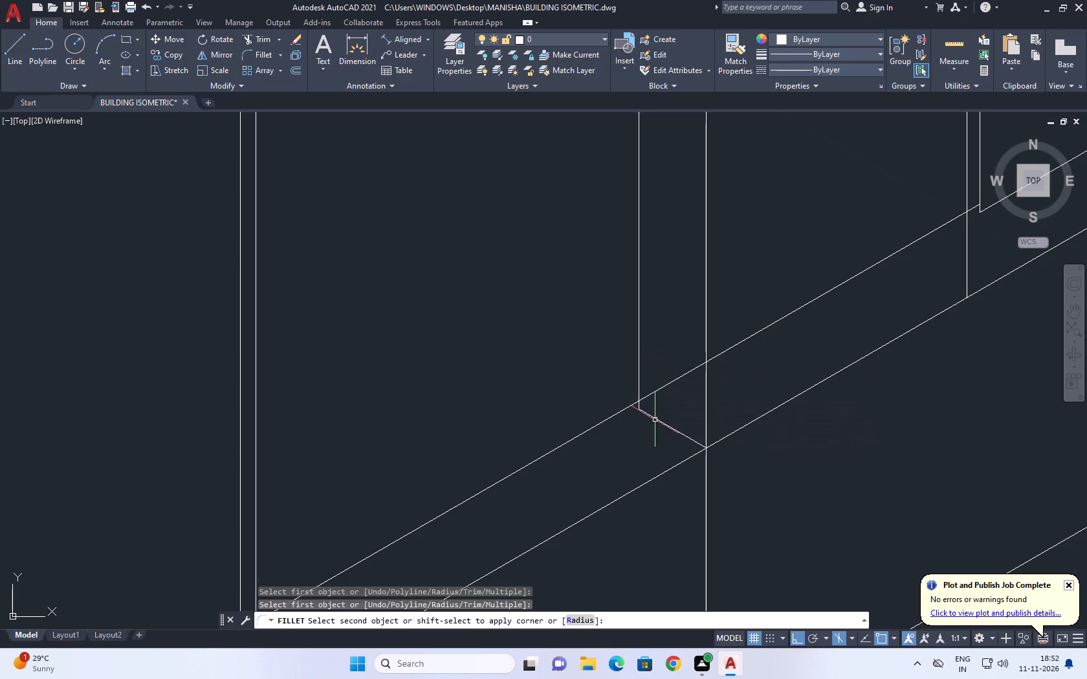
# Extend the second door's shortened depth line back to the upper sill line.
pyautogui.scroll(-3, 660, 367)
pyautogui.scroll(1, 623, 414)
pyautogui.moveTo(623, 414); pyautogui.dragTo(653, 398, button='middle')
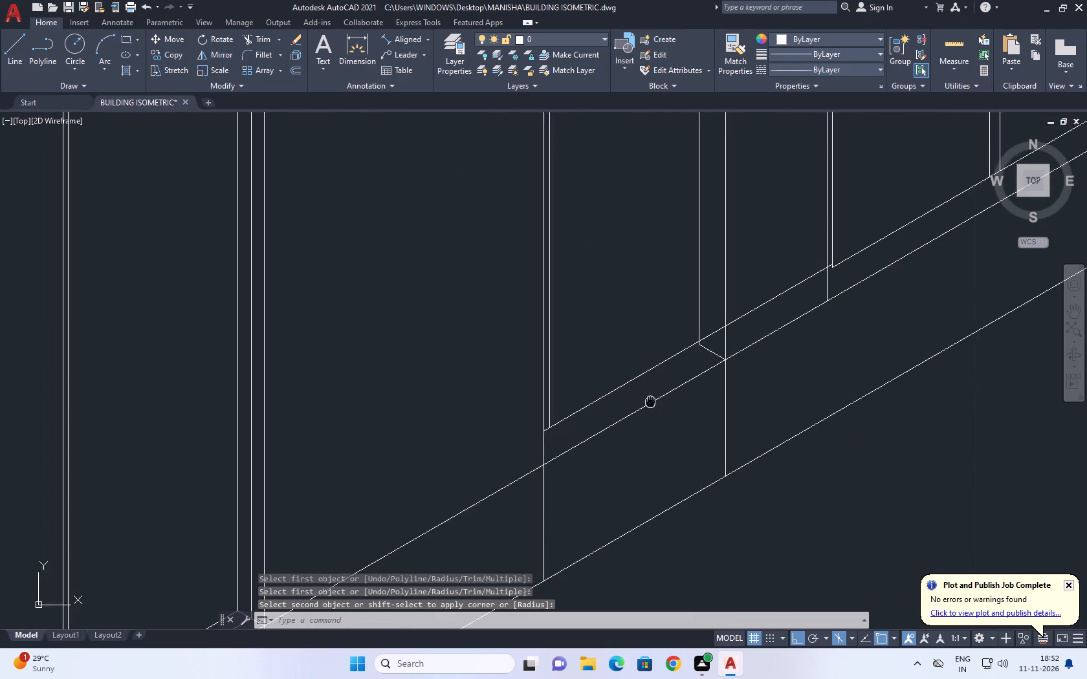
pyautogui.moveTo(653, 398); pyautogui.dragTo(683, 352, button='middle')
pyautogui.scroll(3, 744, 297)
pyautogui.moveTo(736, 299); pyautogui.dragTo(740, 300, button='middle')
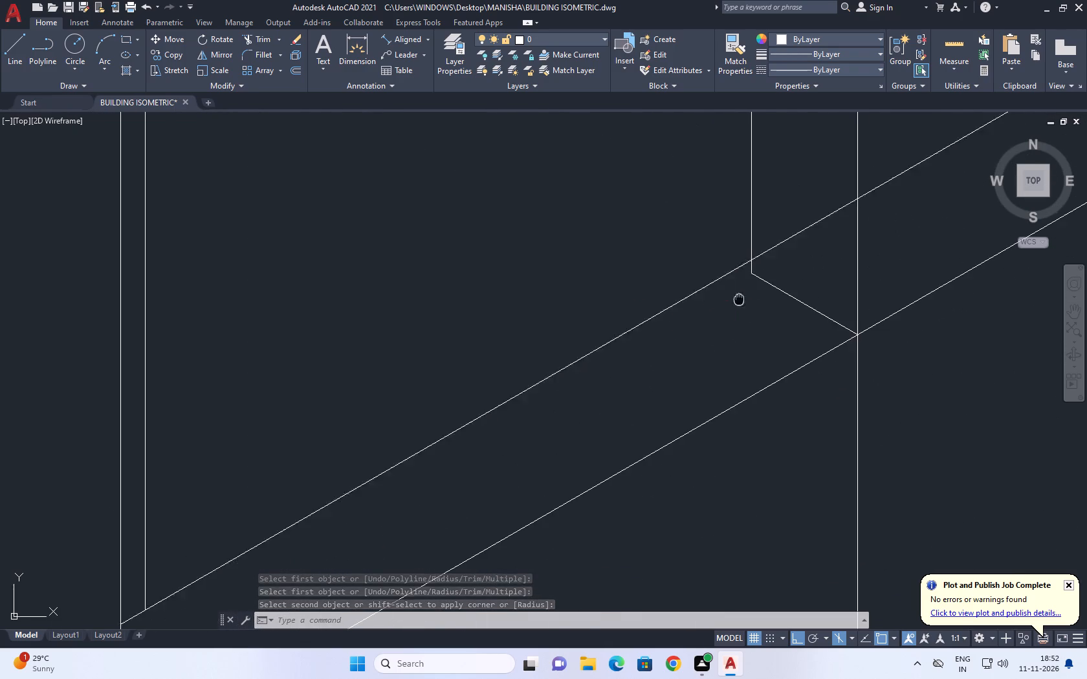
pyautogui.moveTo(740, 300); pyautogui.dragTo(743, 369, button='middle')
pyautogui.scroll(1, 743, 367)
pyautogui.write('EX')
pyautogui.press('space')
pyautogui.click(817, 329)
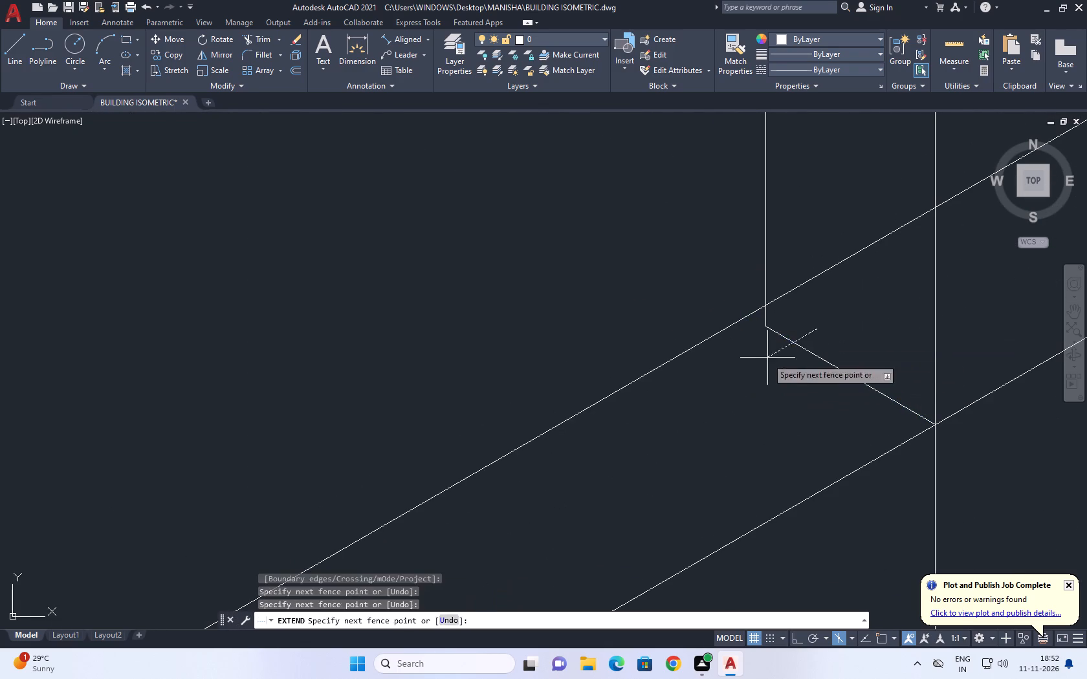
pyautogui.click(766, 358)
pyautogui.press('Escape')
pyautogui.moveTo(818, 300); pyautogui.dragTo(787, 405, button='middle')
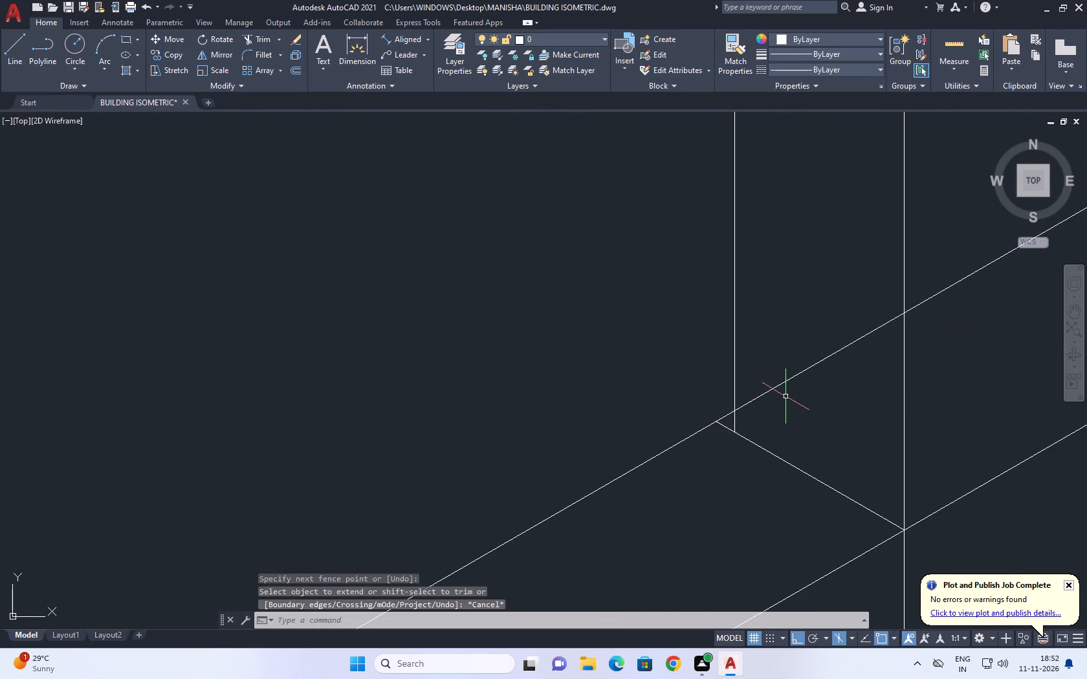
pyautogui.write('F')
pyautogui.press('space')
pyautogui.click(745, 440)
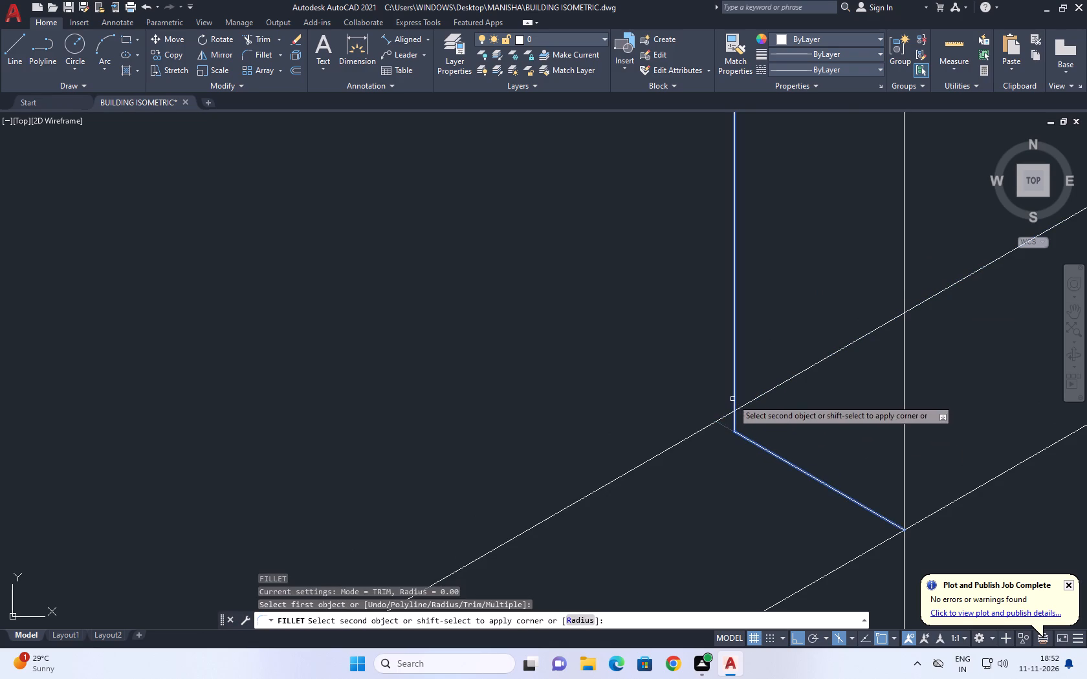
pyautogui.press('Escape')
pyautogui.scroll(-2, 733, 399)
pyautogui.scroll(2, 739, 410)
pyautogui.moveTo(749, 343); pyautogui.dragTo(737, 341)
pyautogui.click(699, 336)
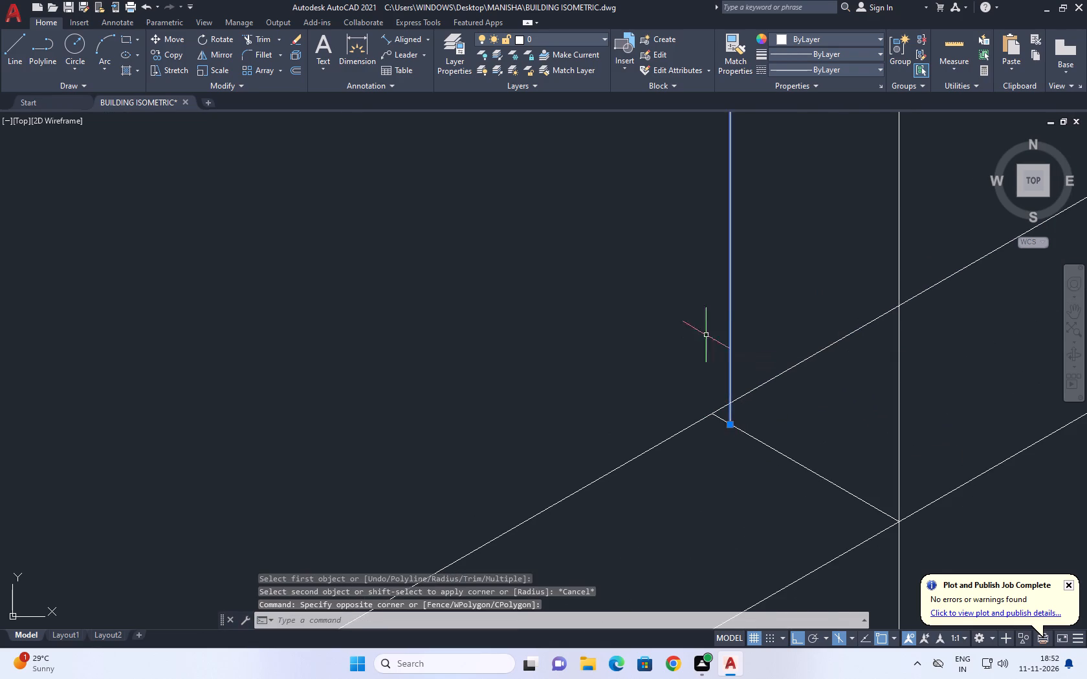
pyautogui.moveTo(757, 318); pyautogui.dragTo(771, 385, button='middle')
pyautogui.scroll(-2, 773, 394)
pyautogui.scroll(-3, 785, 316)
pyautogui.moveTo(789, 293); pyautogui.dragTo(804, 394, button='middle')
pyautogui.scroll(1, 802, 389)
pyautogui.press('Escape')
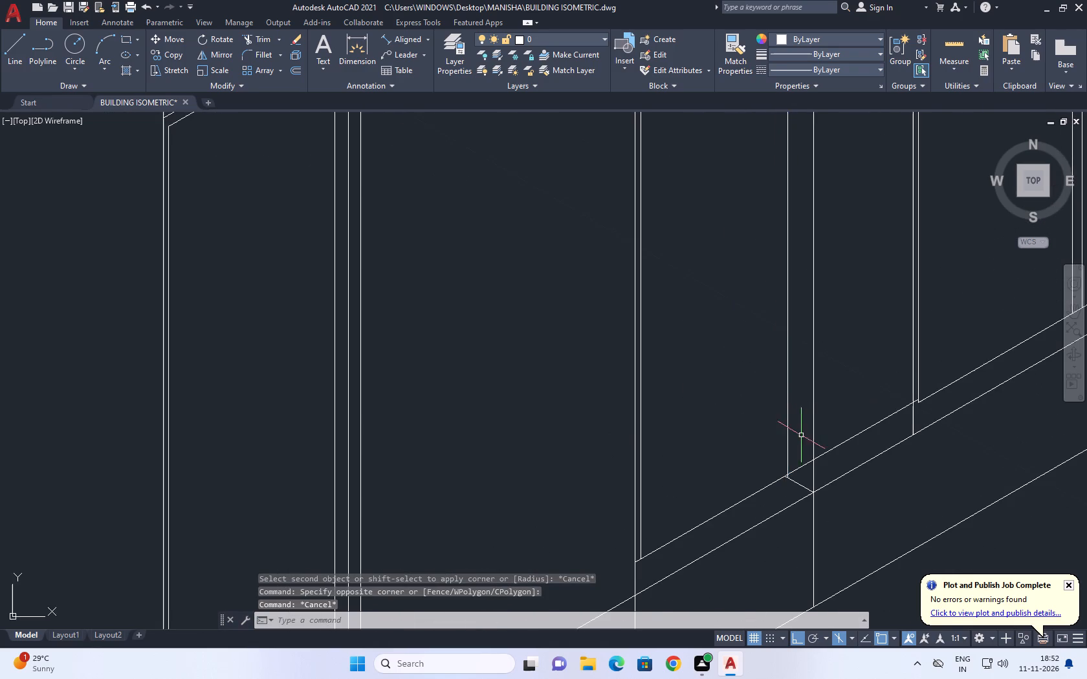
# Move the second door's far inset vertical from its foot on the depth line to that line's end at the upper sill line.
pyautogui.scroll(1, 794, 451)
pyautogui.scroll(-3, 793, 447)
pyautogui.scroll(1, 792, 416)
pyautogui.click(790, 418)
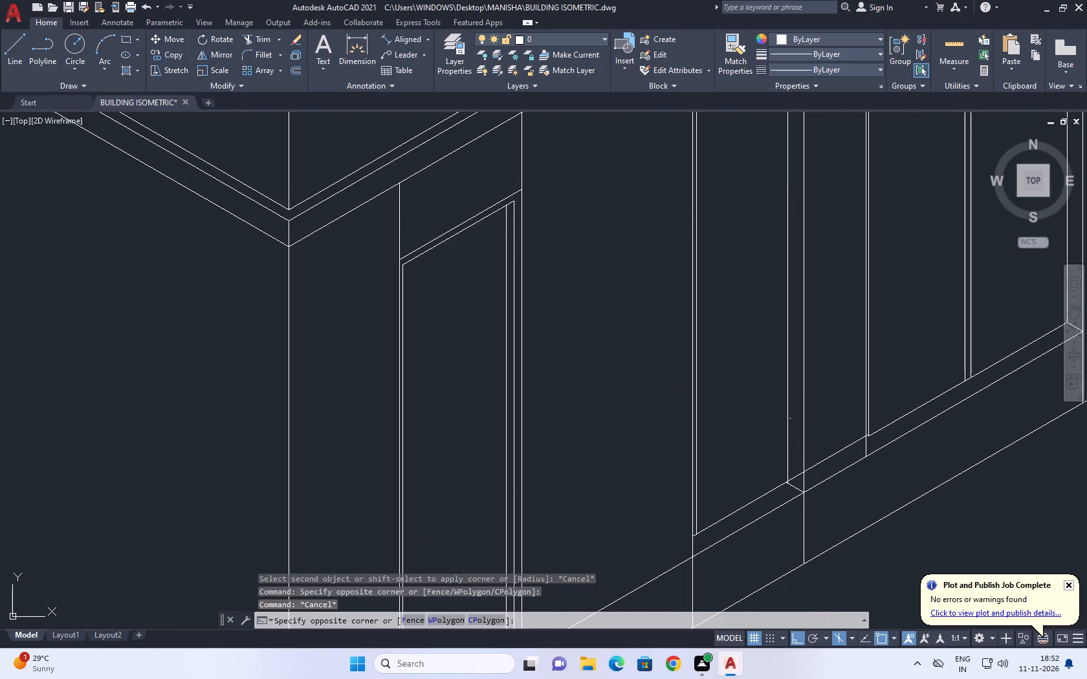
pyautogui.click(770, 422)
pyautogui.write('M')
pyautogui.press('space')
pyautogui.scroll(1, 785, 489)
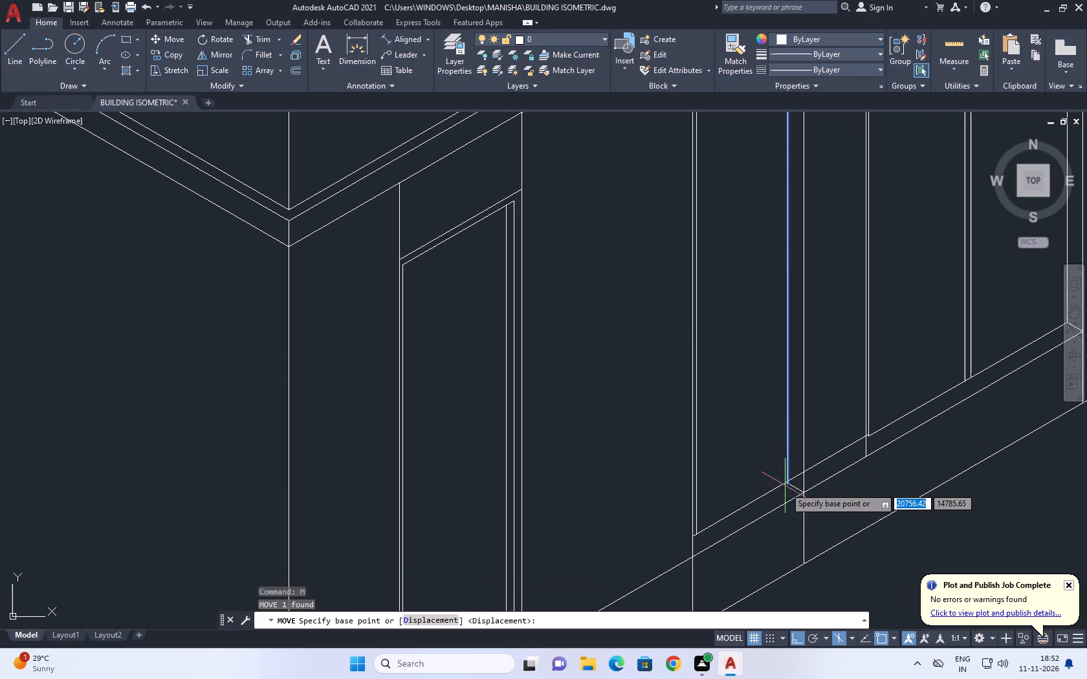
pyautogui.scroll(6, 785, 490)
pyautogui.click(762, 462)
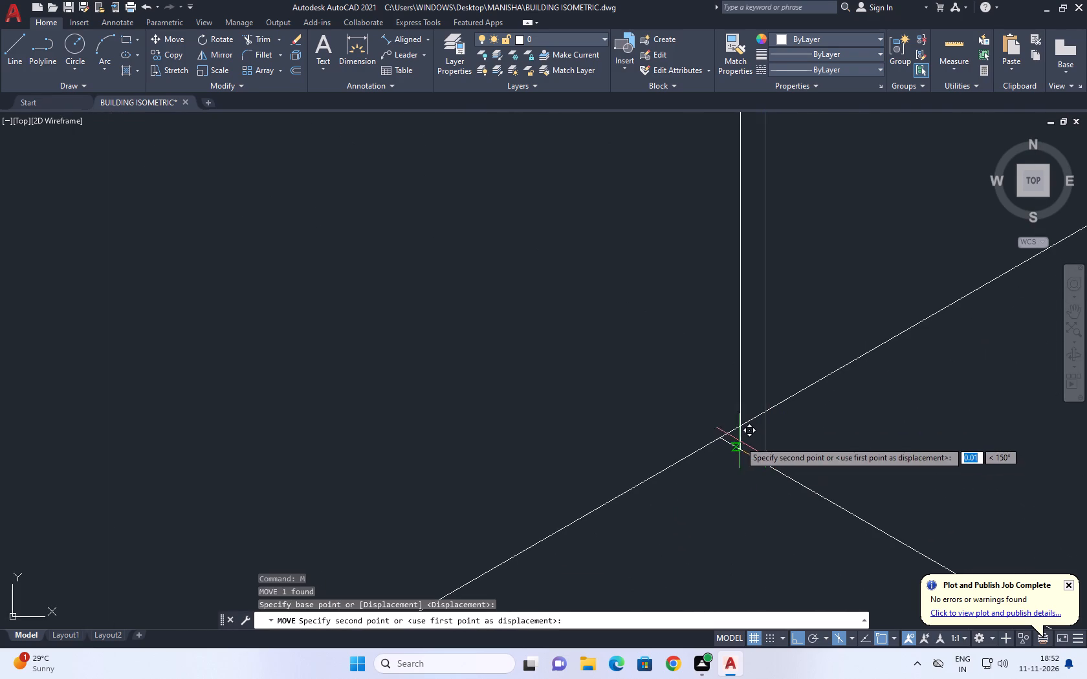
pyautogui.click(720, 439)
# Trim the moved inset vertical where it projects above the second door's head line.
pyautogui.scroll(-8, 730, 437)
pyautogui.moveTo(781, 369); pyautogui.dragTo(818, 564, button='middle')
pyautogui.scroll(1, 814, 512)
pyautogui.scroll(-1, 817, 565)
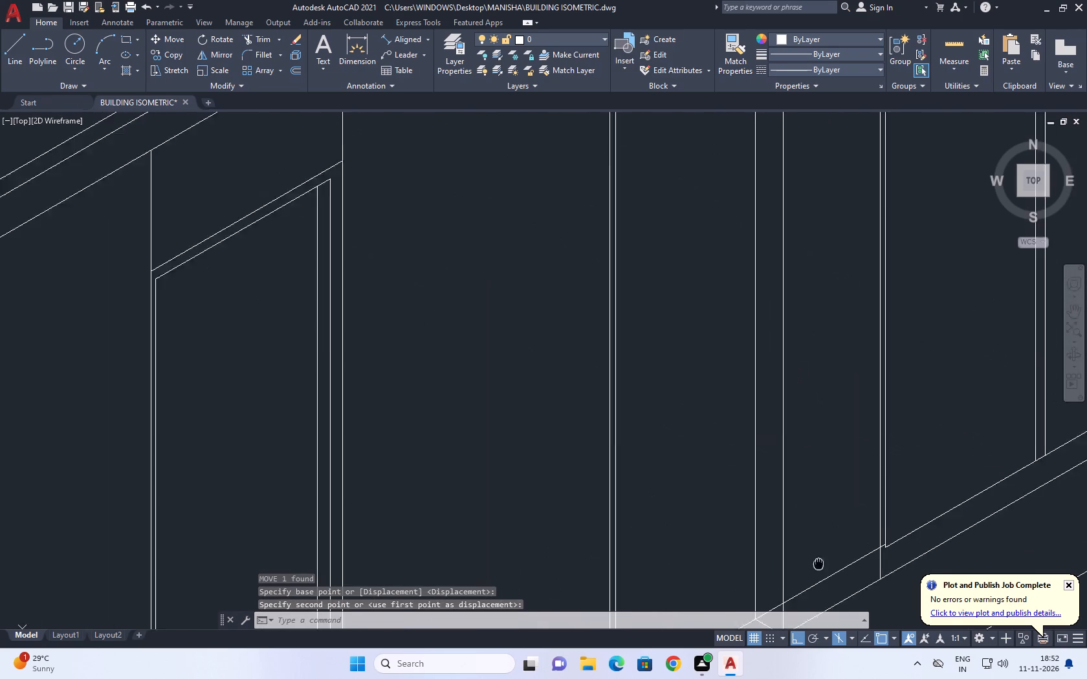
pyautogui.moveTo(782, 289); pyautogui.dragTo(788, 423, button='middle')
pyautogui.scroll(2, 831, 325)
pyautogui.scroll(1, 589, 263)
pyautogui.moveTo(589, 263); pyautogui.dragTo(626, 386, button='middle')
pyautogui.press('t')
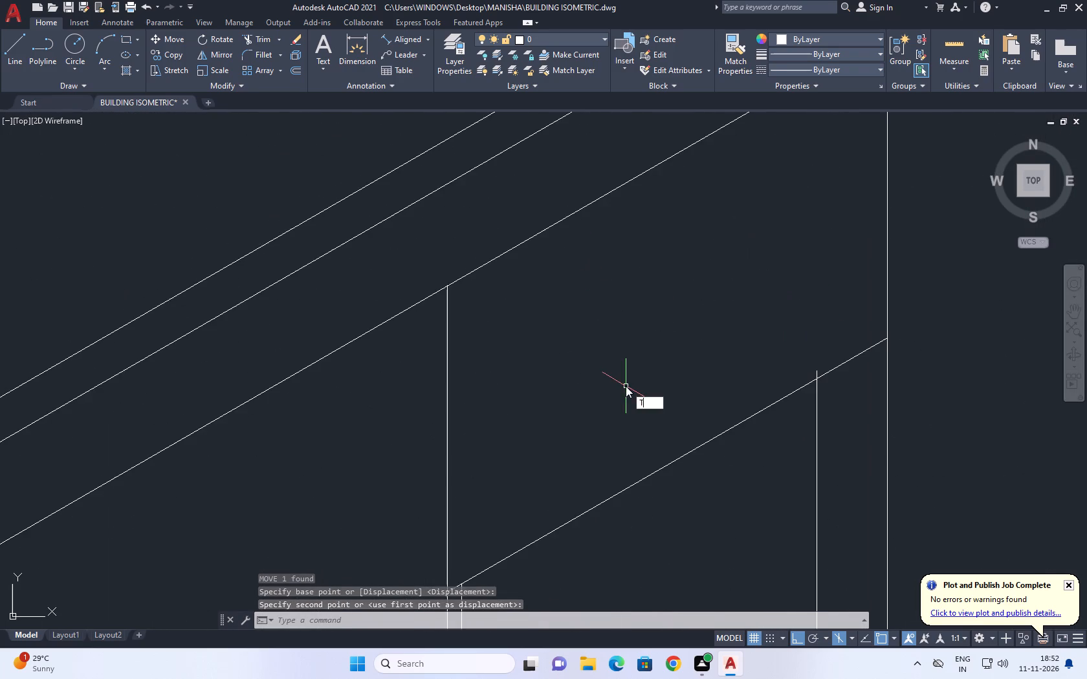
pyautogui.scroll(1, 626, 386)
pyautogui.write('R')
pyautogui.press('space')
pyautogui.scroll(2, 918, 380)
pyautogui.click(942, 360)
pyautogui.scroll(-7, 753, 360)
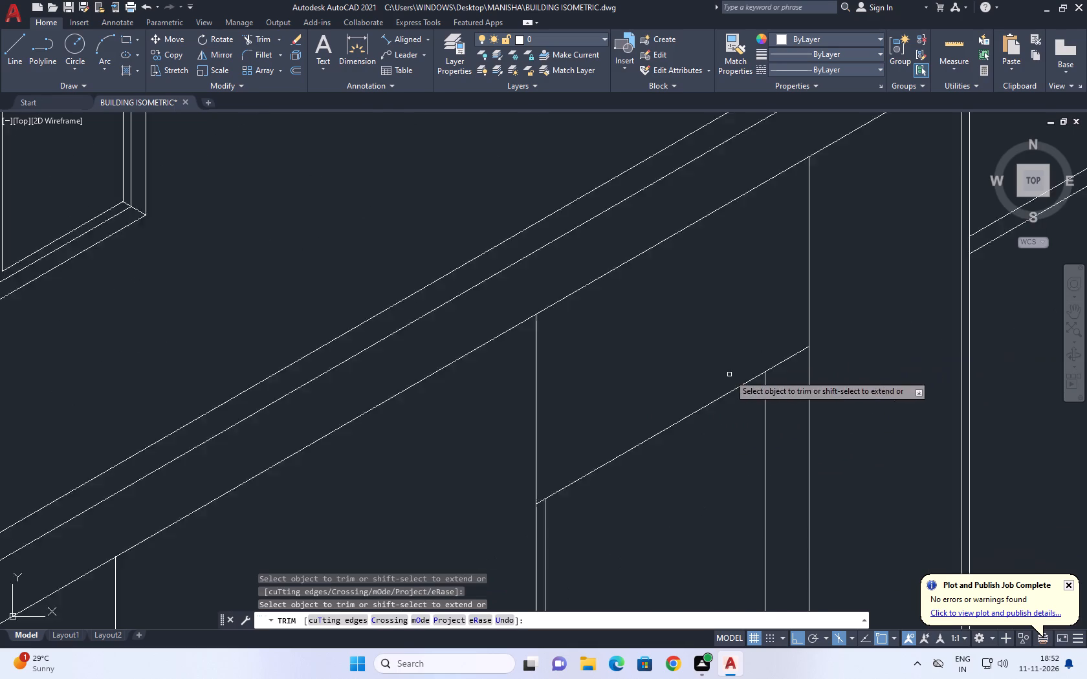
pyautogui.scroll(-3, 729, 374)
pyautogui.press('space')
# Trim the upper sill line from the second door's depth line to its far divider, and on to the next divider.
pyautogui.scroll(2, 735, 468)
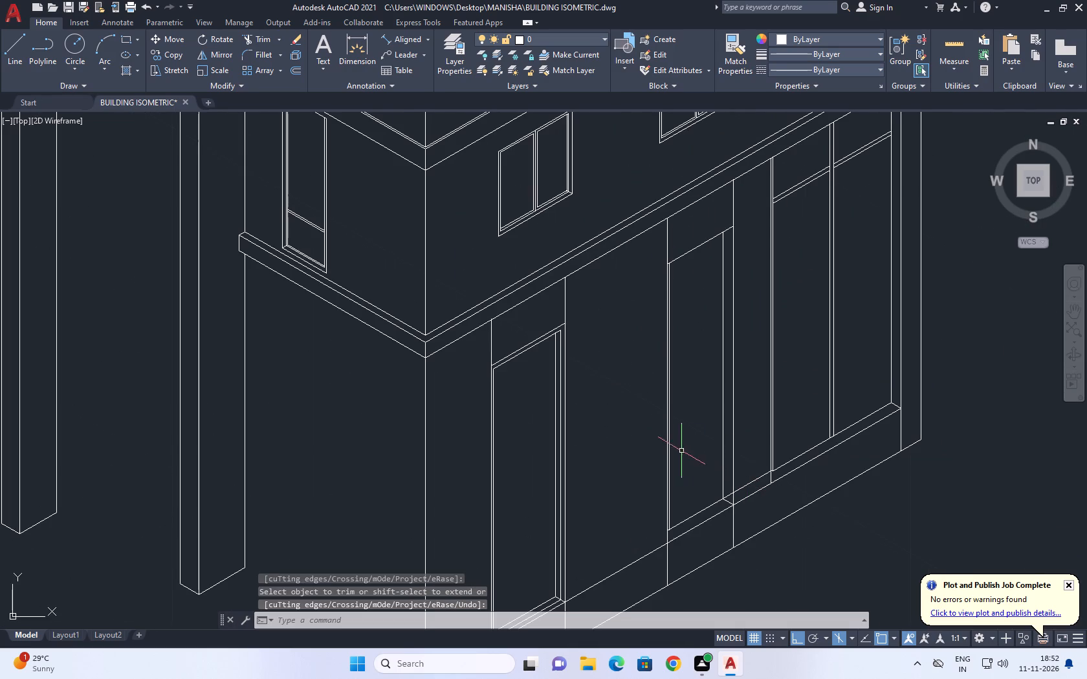
pyautogui.scroll(2, 719, 504)
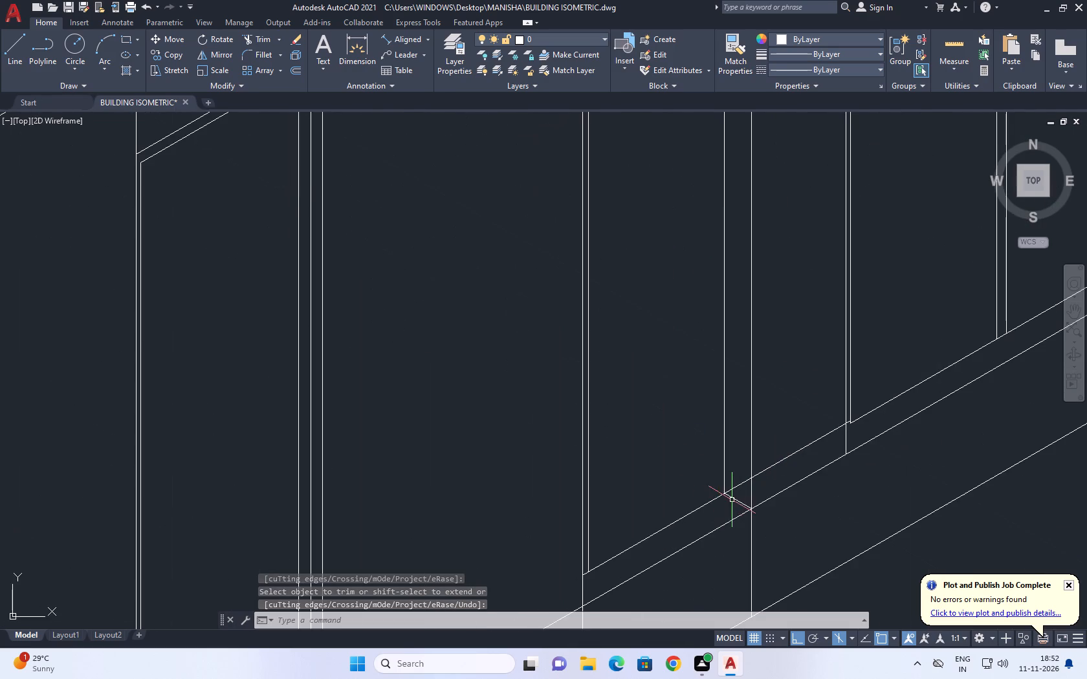
pyautogui.moveTo(732, 499); pyautogui.dragTo(646, 456, button='middle')
pyautogui.scroll(-1, 644, 456)
pyautogui.moveTo(674, 453); pyautogui.dragTo(644, 453, button='middle')
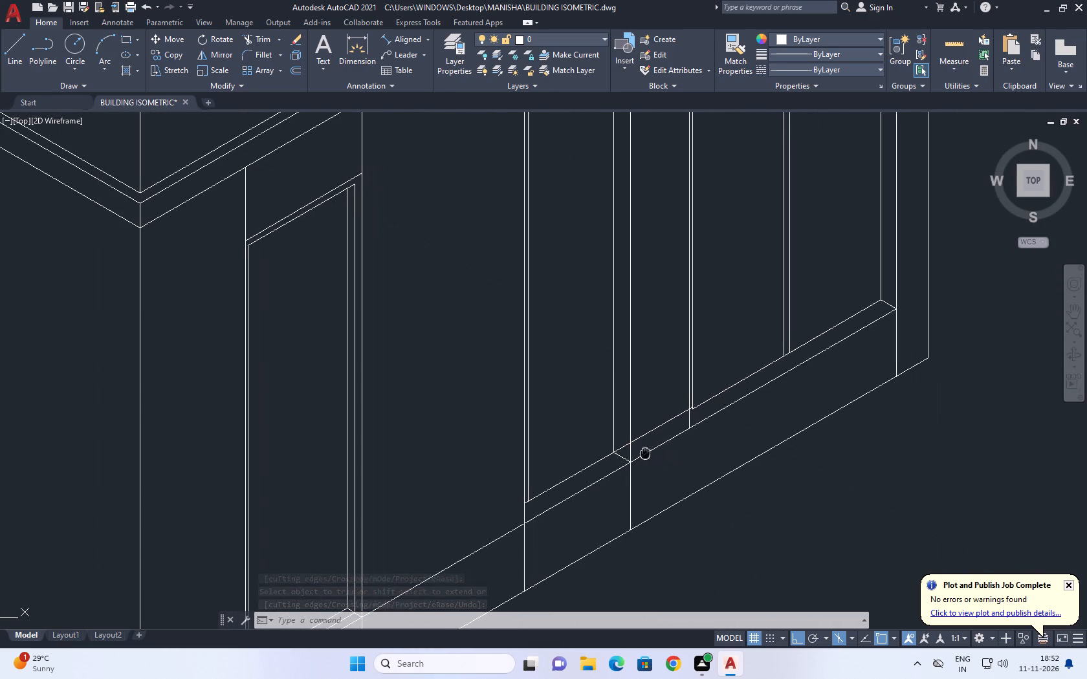
pyautogui.moveTo(644, 453); pyautogui.dragTo(643, 453, button='middle')
pyautogui.press('t')
pyautogui.write('R')
pyautogui.press('space')
pyautogui.click(645, 429)
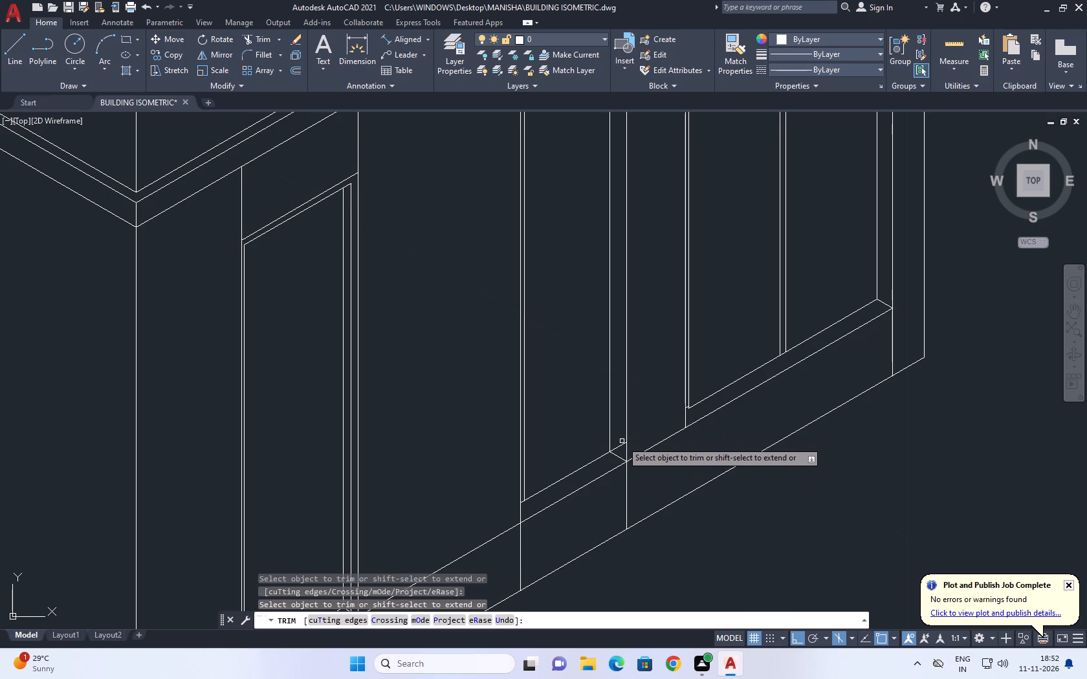
pyautogui.click(621, 443)
pyautogui.moveTo(749, 356); pyautogui.dragTo(734, 430, button='middle')
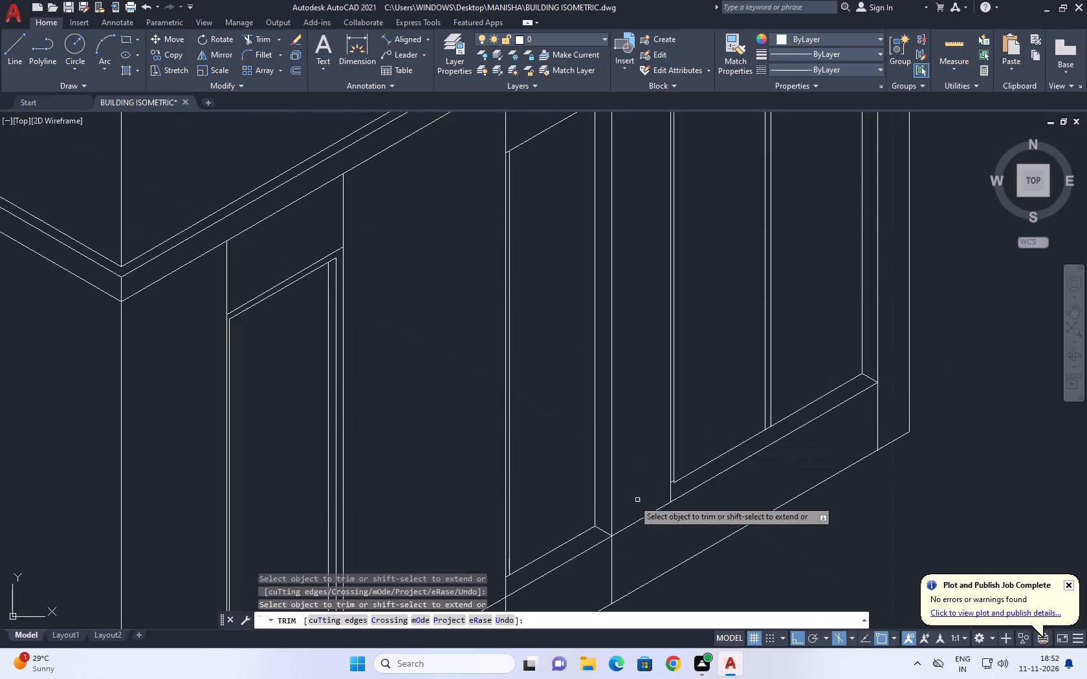
# Copy the second door's inner sill line from its far end to the midpoint of the short depth line.
pyautogui.scroll(2, 603, 527)
pyautogui.moveTo(626, 506); pyautogui.dragTo(681, 451, button='middle')
pyautogui.scroll(-3, 686, 447)
pyautogui.press('space')
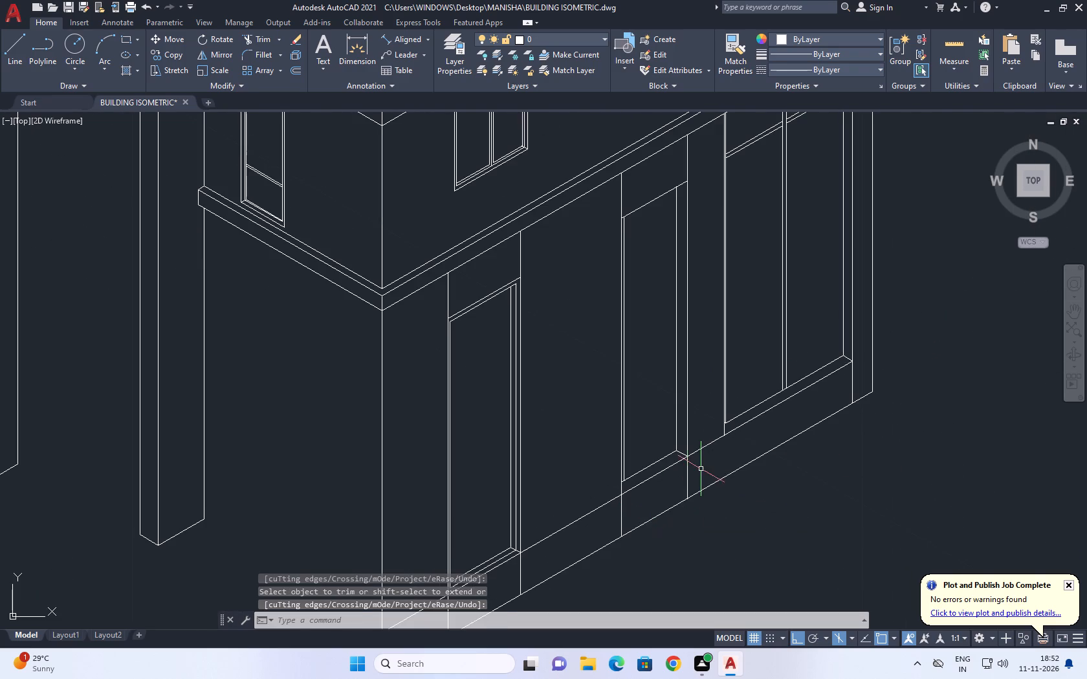
pyautogui.scroll(1, 701, 469)
pyautogui.click(645, 449)
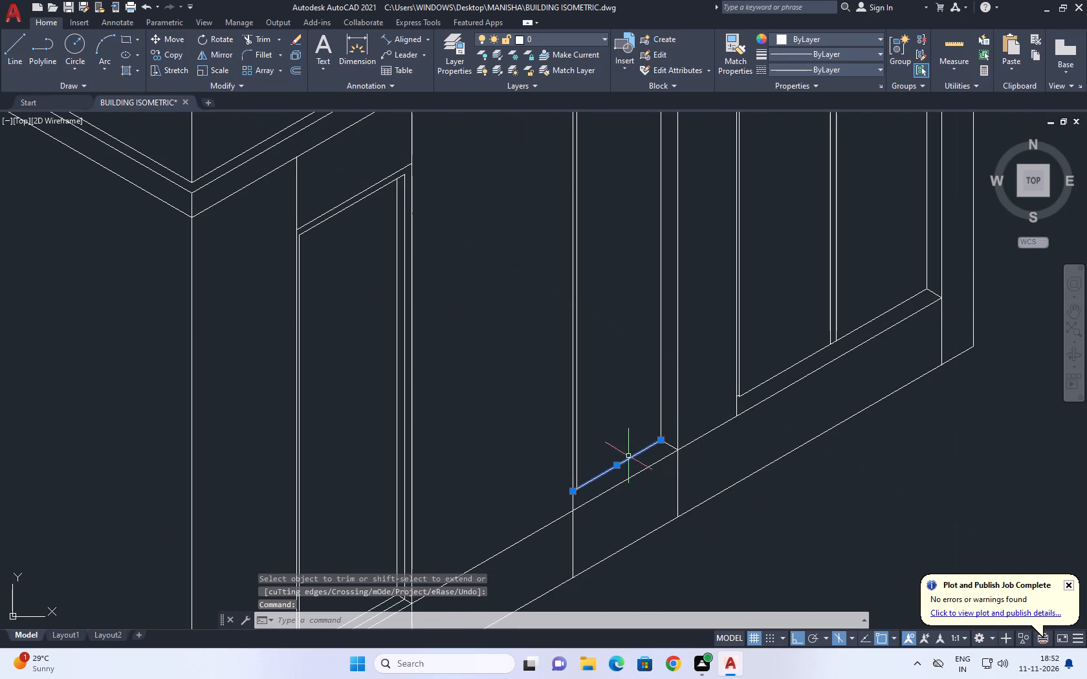
pyautogui.middleClick(628, 456)
pyautogui.write('CO')
pyautogui.press('space')
pyautogui.scroll(2, 659, 452)
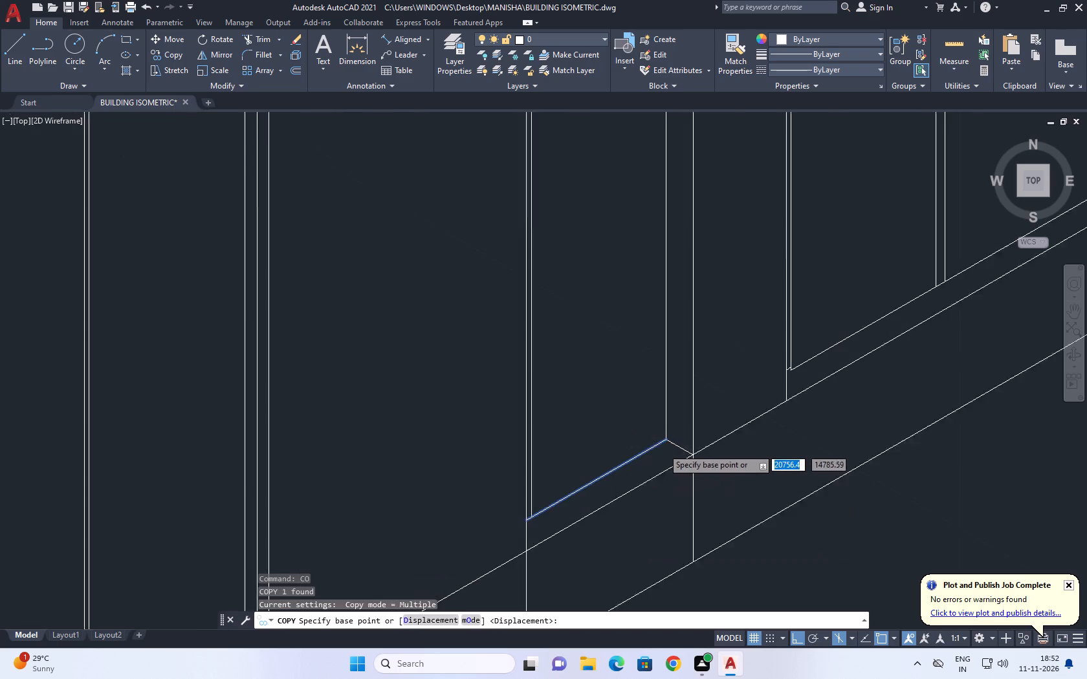
pyautogui.scroll(2, 663, 447)
pyautogui.click(673, 418)
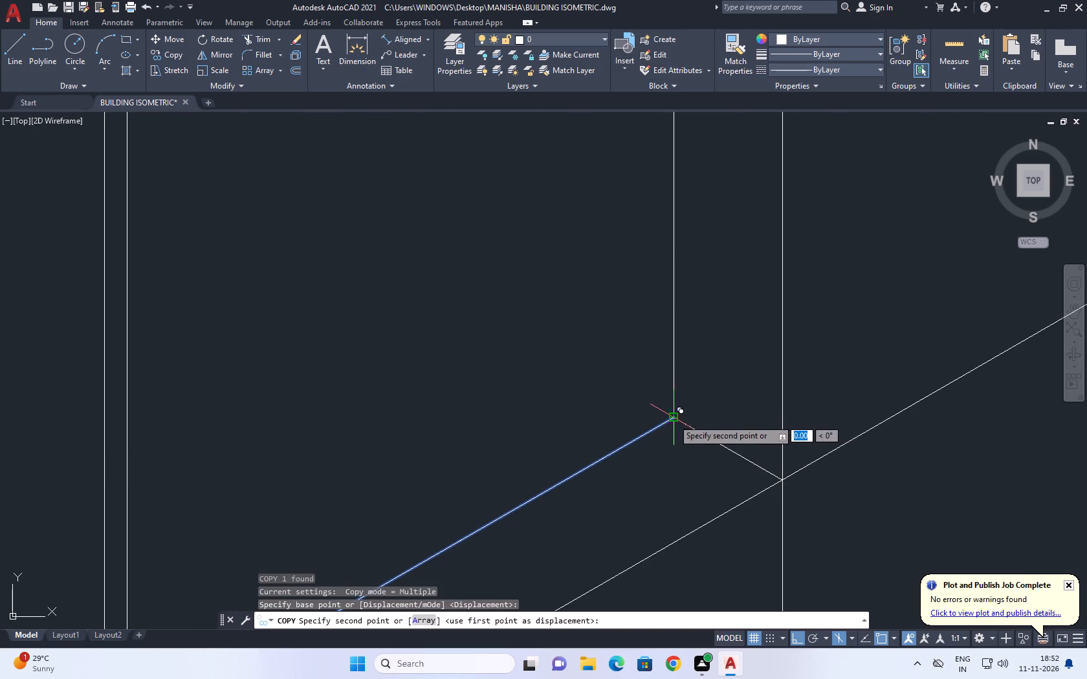
pyautogui.click(732, 453)
pyautogui.press('space')
# Extend the copied middle sill line to the second door's near divider.
pyautogui.scroll(-2, 754, 395)
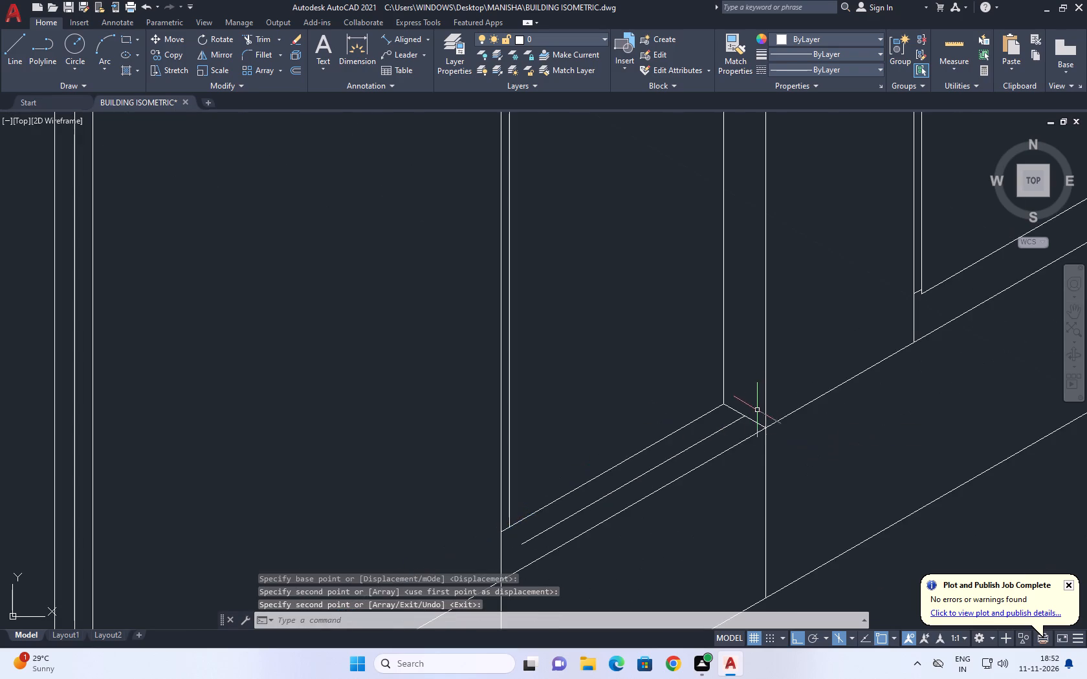
pyautogui.moveTo(645, 489); pyautogui.dragTo(725, 397, button='middle')
pyautogui.moveTo(626, 460); pyautogui.dragTo(652, 464, button='middle')
pyautogui.write('EX')
pyautogui.press('space')
pyautogui.click(655, 440)
pyautogui.press('space')
# Trim the end of the second door's inner sill line between the near inset vertical and the divider.
pyautogui.scroll(2, 615, 440)
pyautogui.moveTo(654, 422); pyautogui.dragTo(641, 437, button='middle')
pyautogui.press('t')
pyautogui.press('r')
pyautogui.press('space')
pyautogui.click(590, 453)
pyautogui.click(591, 474)
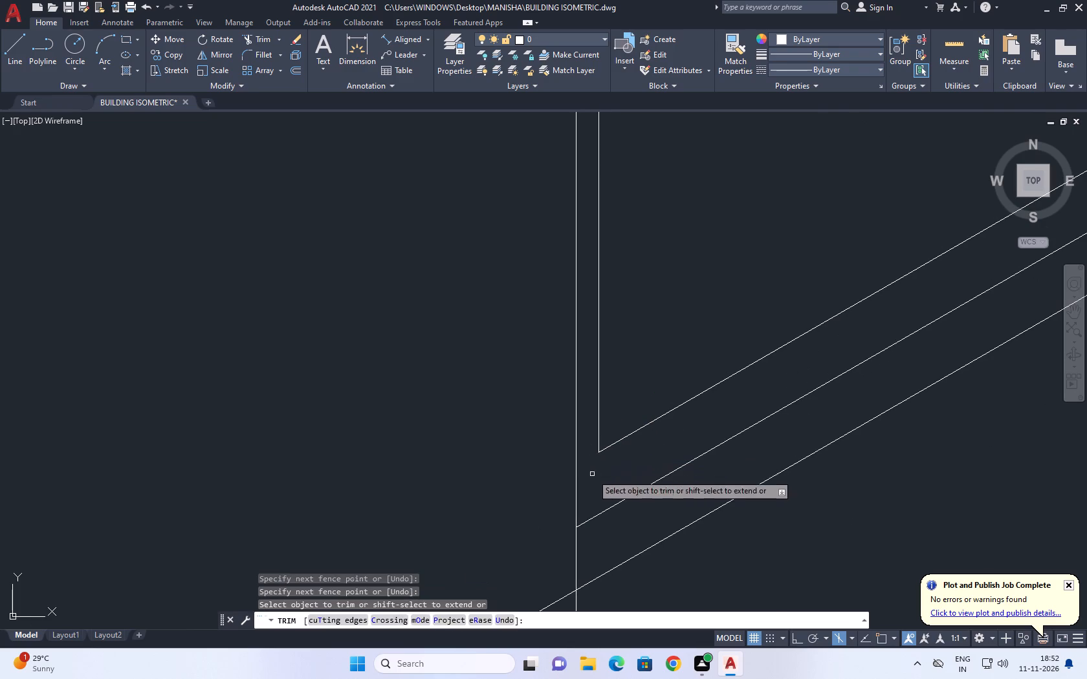
pyautogui.scroll(-6, 643, 462)
pyautogui.press('space')
# Copy the second door's head line straight down at 0.025 and 0.05.
pyautogui.scroll(1, 710, 273)
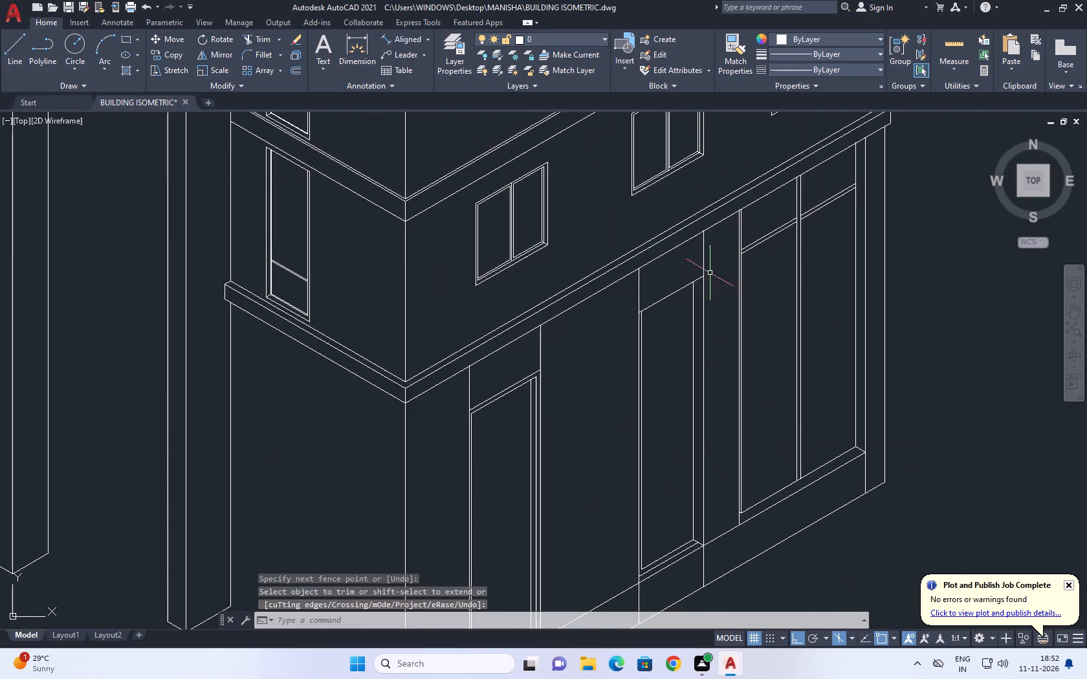
pyautogui.scroll(1, 710, 273)
pyautogui.click(646, 324)
pyautogui.click(633, 302)
pyautogui.moveTo(665, 334); pyautogui.dragTo(676, 382, button='middle')
pyautogui.write('CO')
pyautogui.scroll(1, 676, 382)
pyautogui.press('space')
pyautogui.click(670, 354)
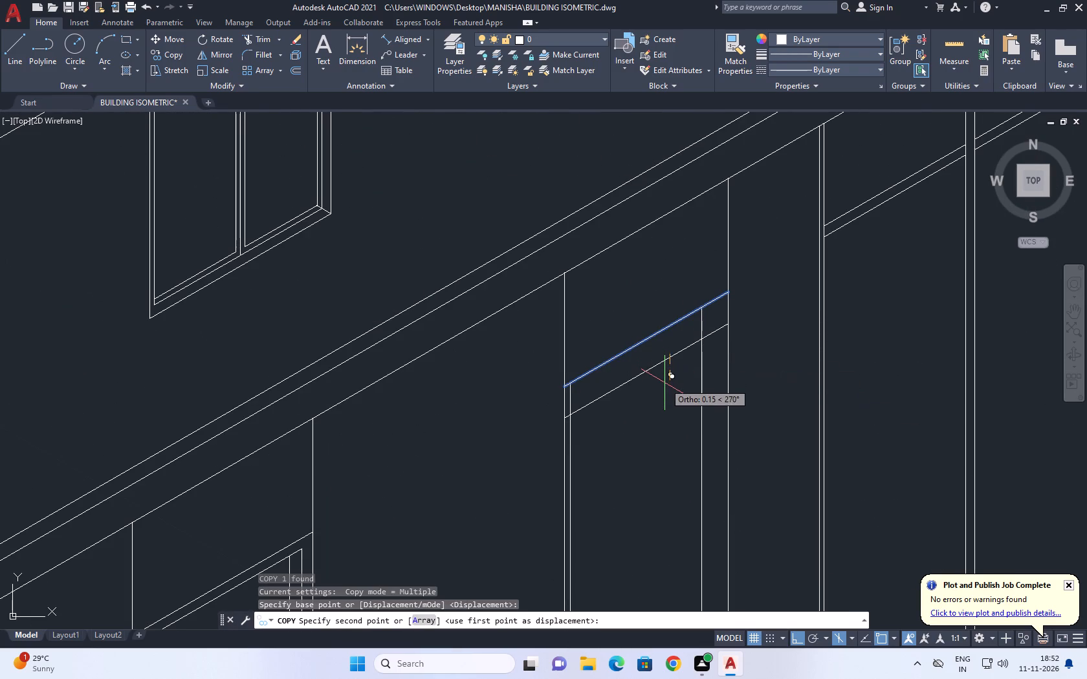
pyautogui.write('0.025')
pyautogui.press('Return')
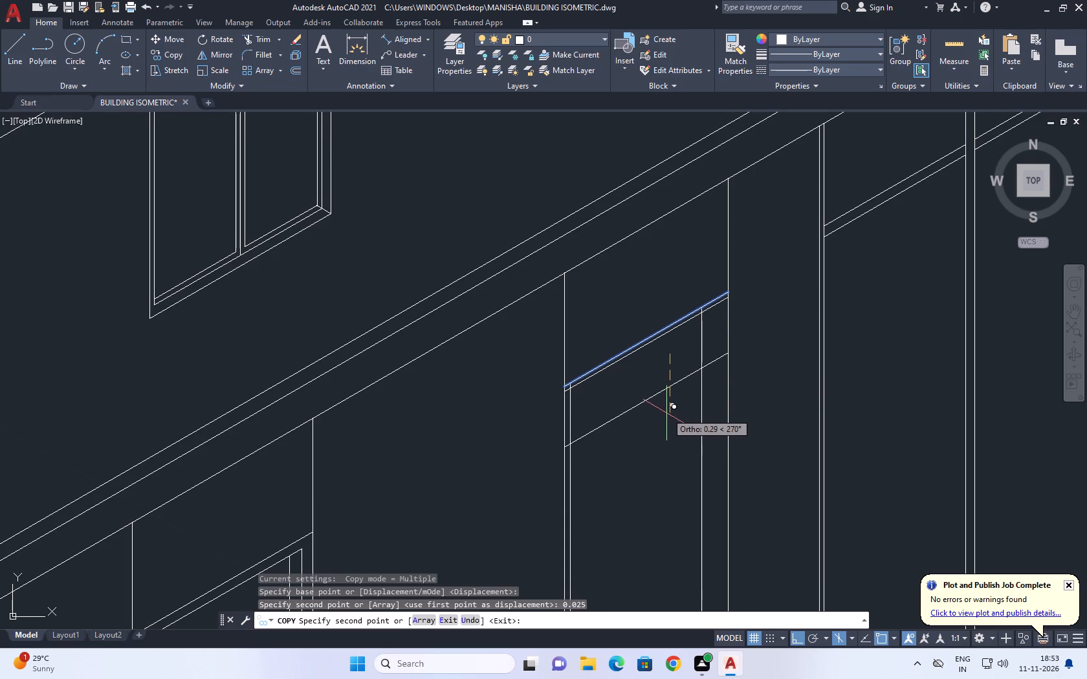
pyautogui.write('0.05')
pyautogui.press('Return')
pyautogui.press('space')
# Delete the middle one of the second door's three head lines.
pyautogui.scroll(2, 647, 358)
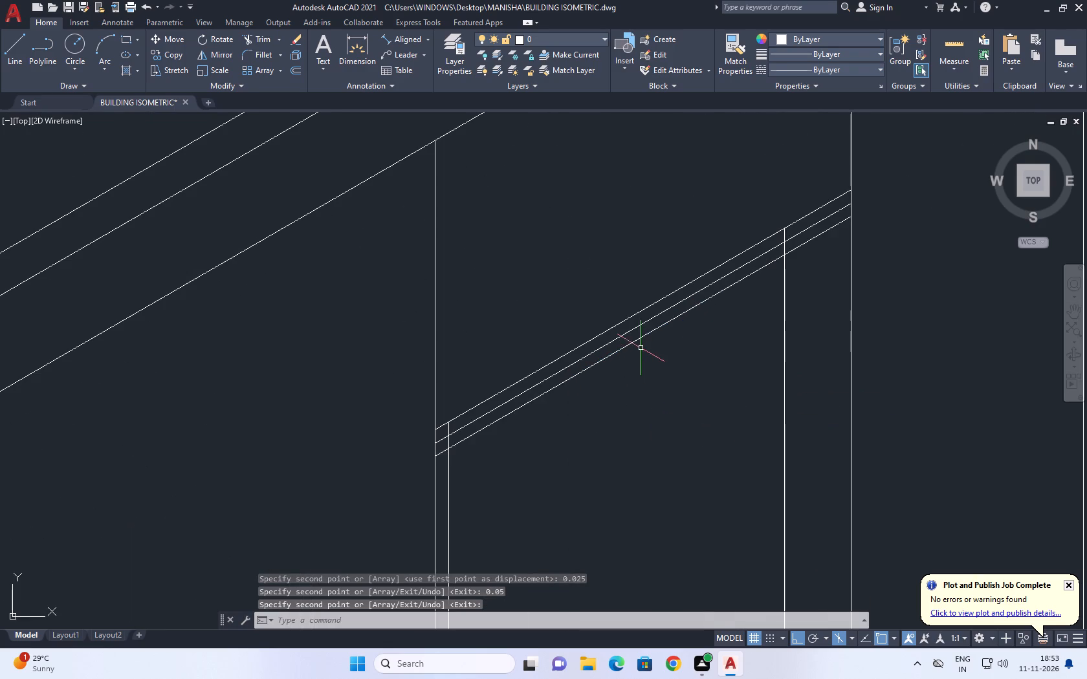
pyautogui.doubleClick(634, 334)
pyautogui.click(630, 329)
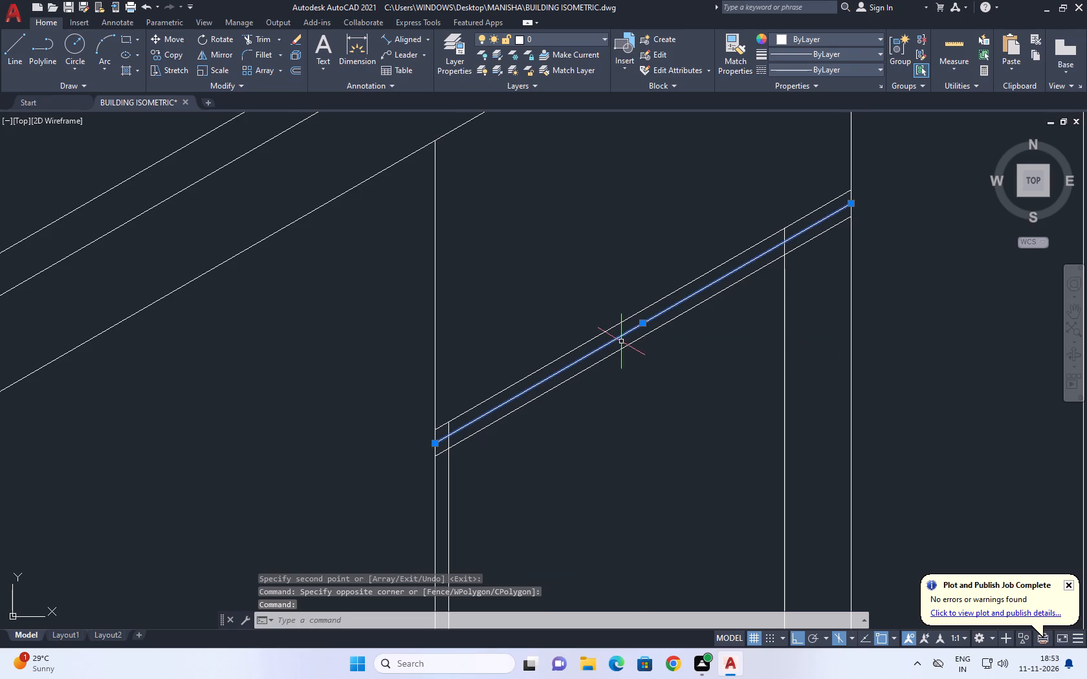
pyautogui.press('Delete')
# Trim the second door's inset verticals above the lower head line, and that line's ends beyond the inset verticals.
pyautogui.moveTo(703, 319); pyautogui.dragTo(699, 330, button='middle')
pyautogui.write('TR')
pyautogui.press('space')
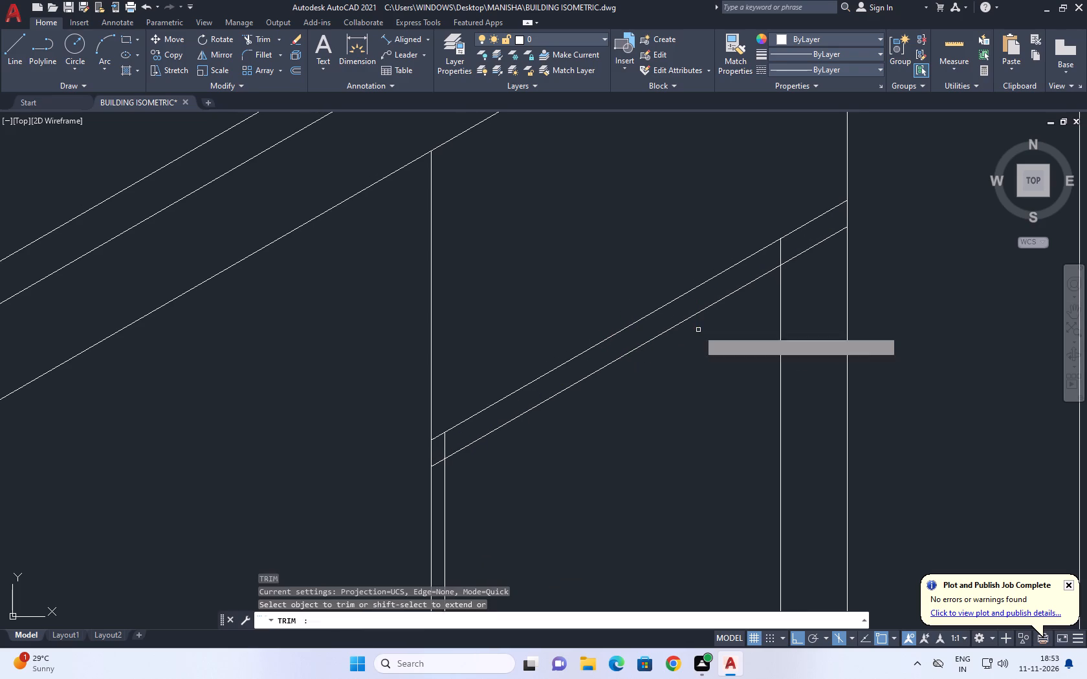
pyautogui.scroll(2, 760, 256)
pyautogui.click(780, 251)
pyautogui.moveTo(848, 291); pyautogui.dragTo(866, 327)
pyautogui.scroll(-4, 837, 296)
pyautogui.scroll(3, 736, 362)
pyautogui.scroll(3, 575, 413)
pyautogui.click(659, 263)
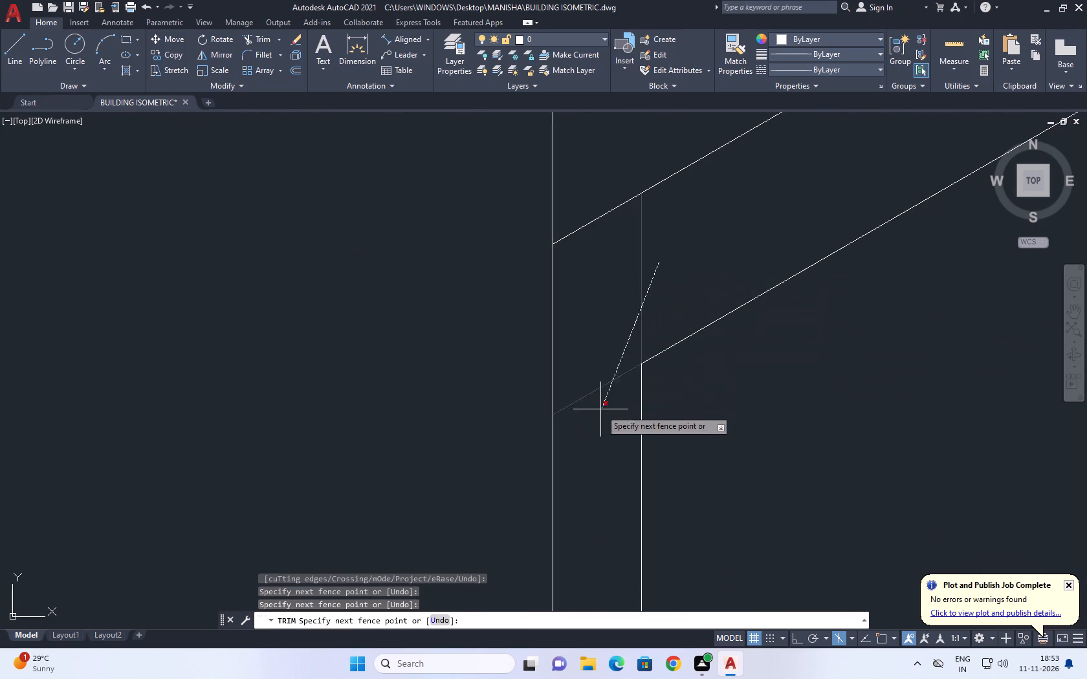
pyautogui.click(599, 411)
pyautogui.scroll(-13, 541, 367)
pyautogui.press('space')
# Trim the upper sill line between the second door and the wide two-panel opening, and between the first and second doors.
pyautogui.scroll(4, 569, 365)
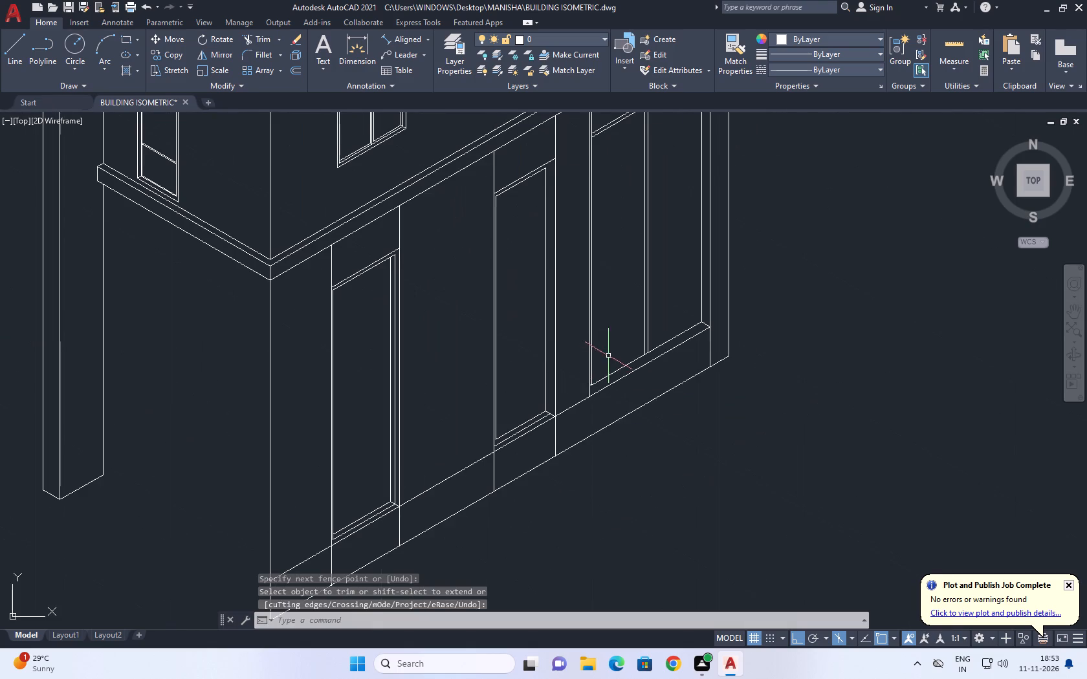
pyautogui.moveTo(610, 363); pyautogui.dragTo(605, 402, button='middle')
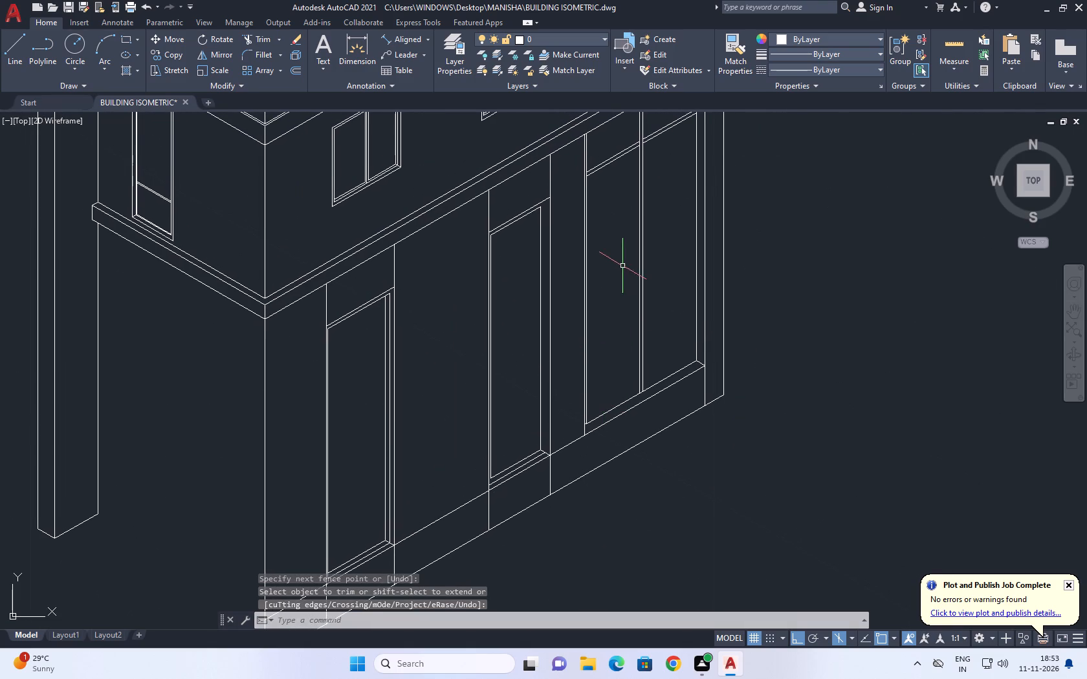
pyautogui.moveTo(622, 268); pyautogui.dragTo(615, 301, button='middle')
pyautogui.moveTo(592, 432); pyautogui.dragTo(609, 407, button='middle')
pyautogui.moveTo(610, 428); pyautogui.dragTo(639, 411, button='middle')
pyautogui.press('t')
pyautogui.press('r')
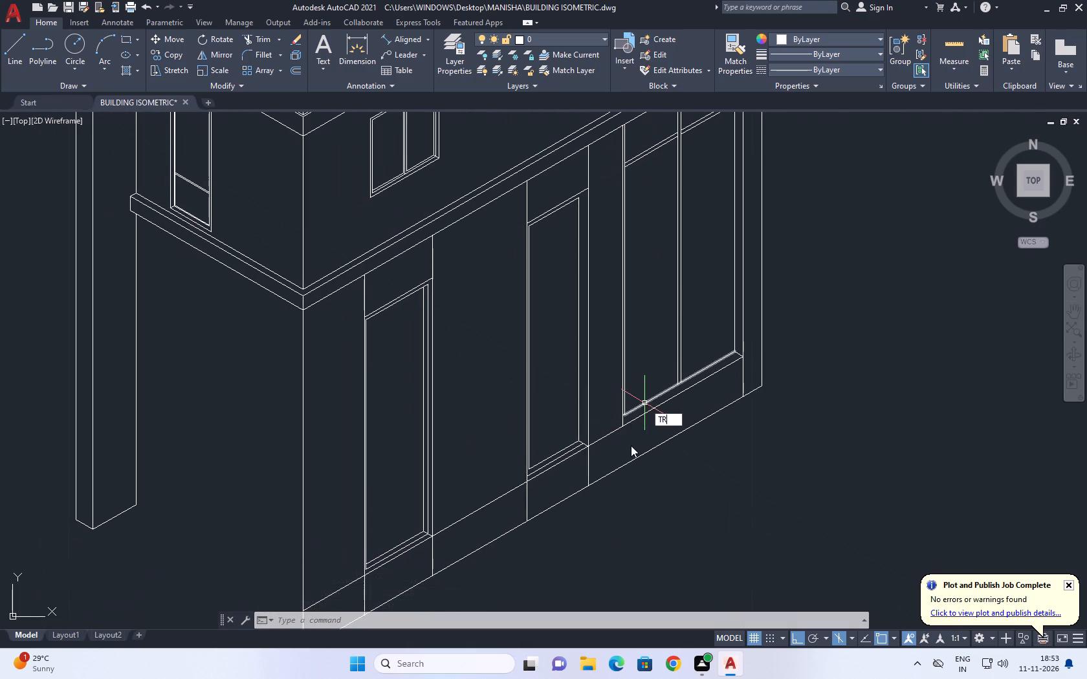
pyautogui.press('space')
pyautogui.click(609, 435)
pyautogui.click(534, 479)
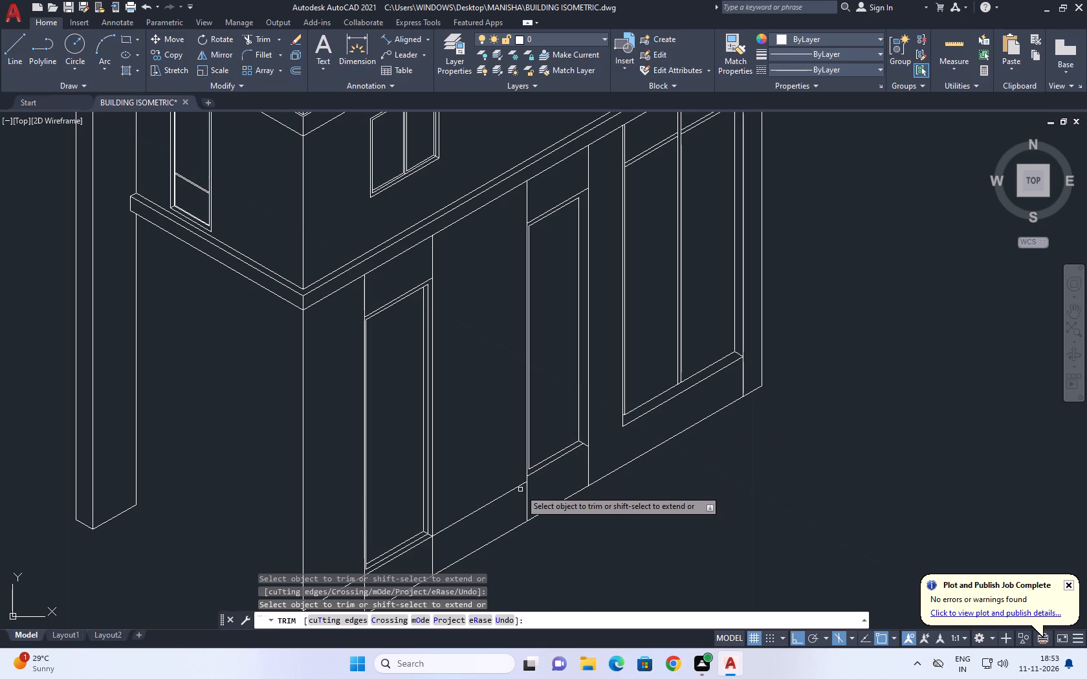
pyautogui.hotkey('ctrl', 'z')
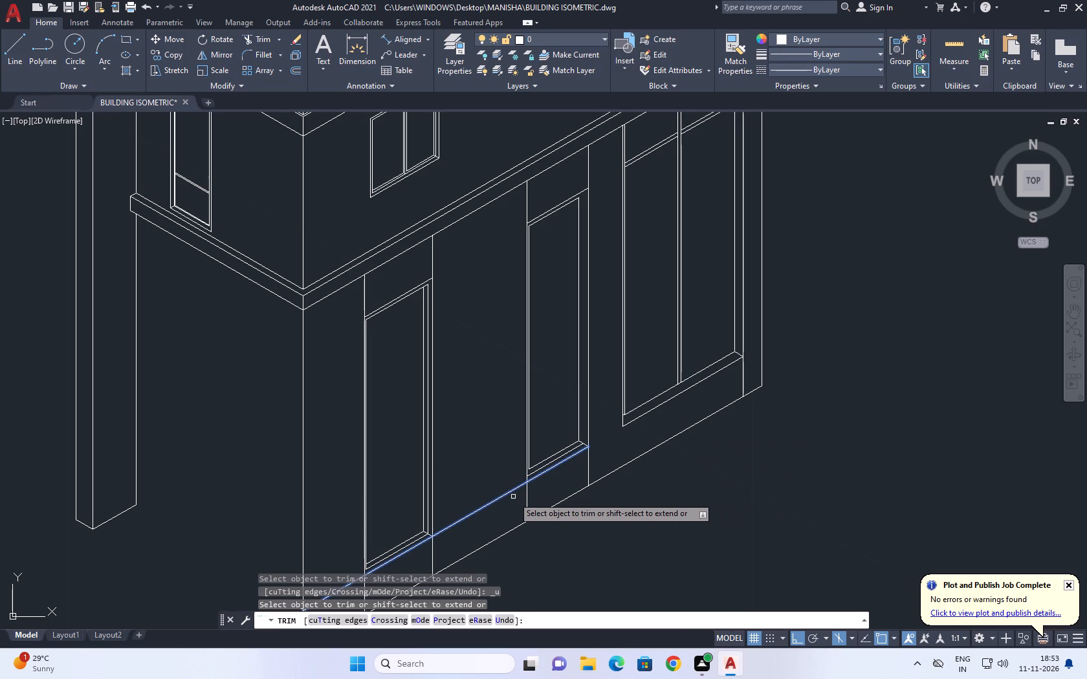
pyautogui.click(513, 497)
pyautogui.click(504, 484)
pyautogui.press('space')
pyautogui.scroll(-1, 606, 461)
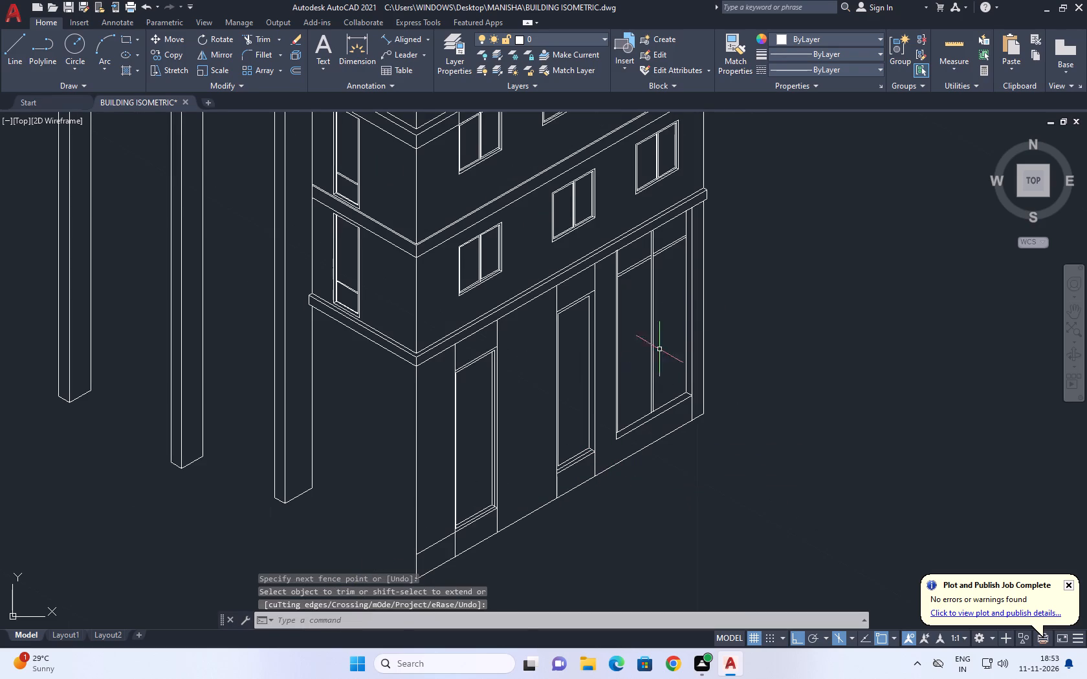
# Examine the head and sill detailing of the wide two-panel opening against the two neighbouring doors.
pyautogui.scroll(1, 655, 259)
pyautogui.moveTo(652, 286); pyautogui.dragTo(652, 332, button='middle')
pyautogui.scroll(1, 652, 314)
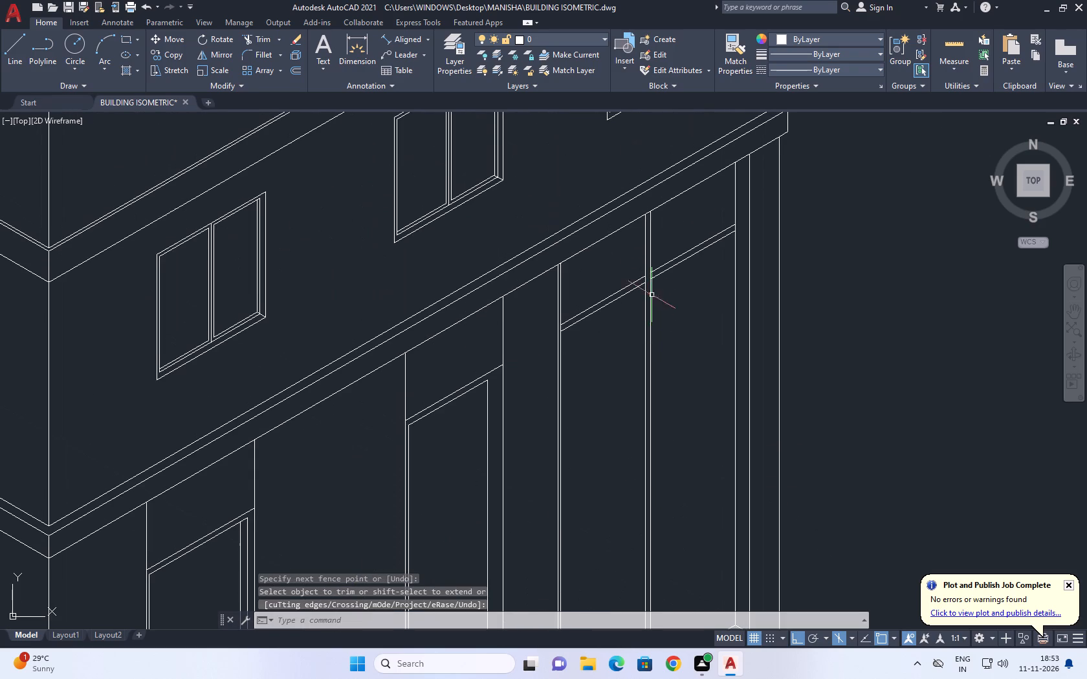
pyautogui.moveTo(659, 262); pyautogui.dragTo(659, 281, button='middle')
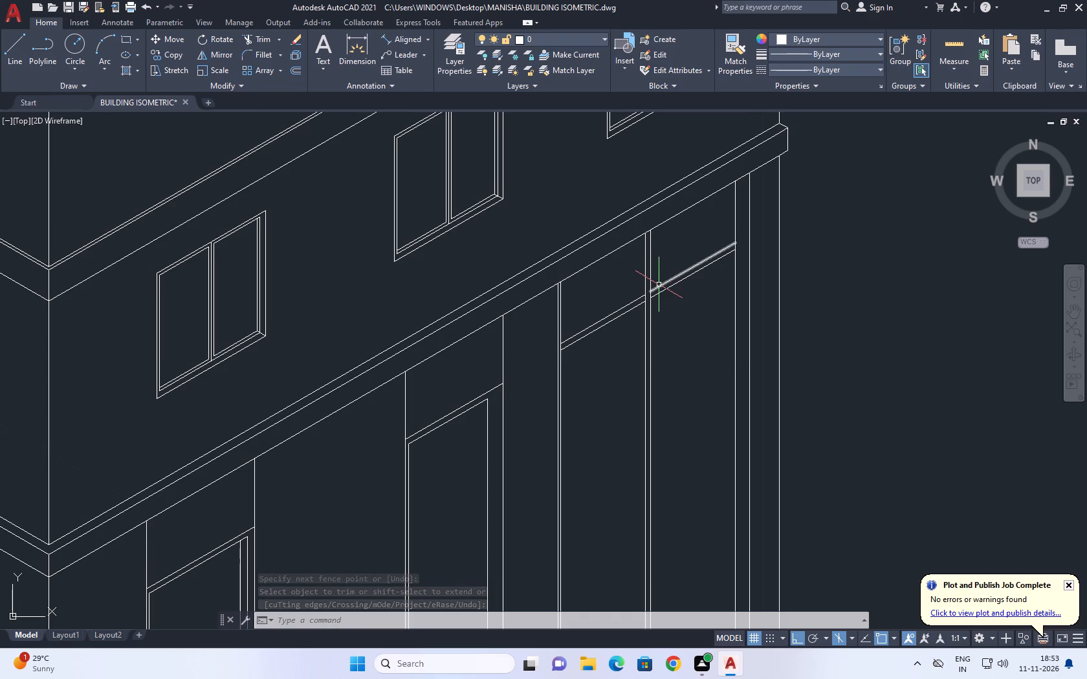
pyautogui.moveTo(531, 399); pyautogui.dragTo(579, 308, button='middle')
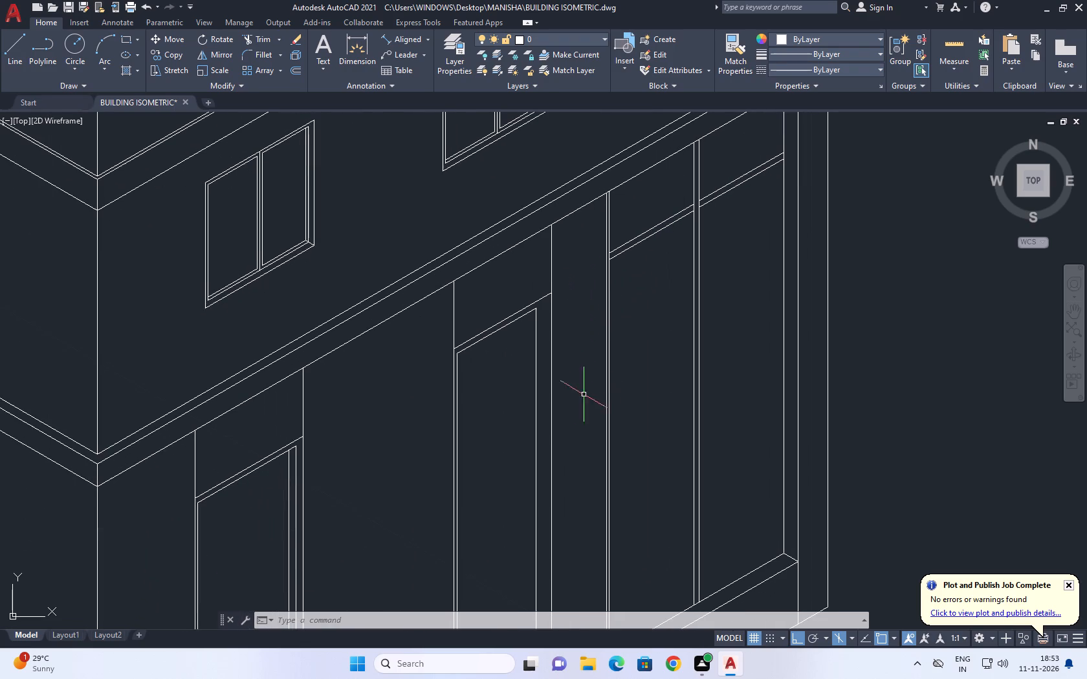
pyautogui.moveTo(644, 260); pyautogui.dragTo(633, 353, button='middle')
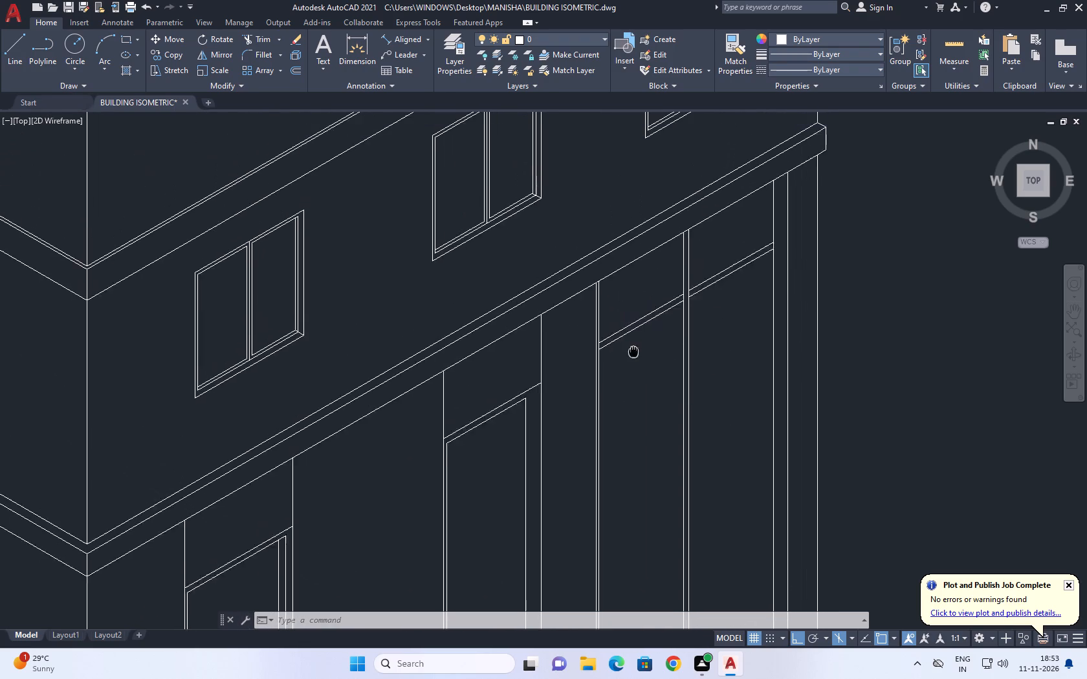
pyautogui.moveTo(633, 353); pyautogui.dragTo(630, 394, button='middle')
pyautogui.scroll(-1, 630, 394)
pyautogui.moveTo(719, 334); pyautogui.dragTo(731, 280, button='middle')
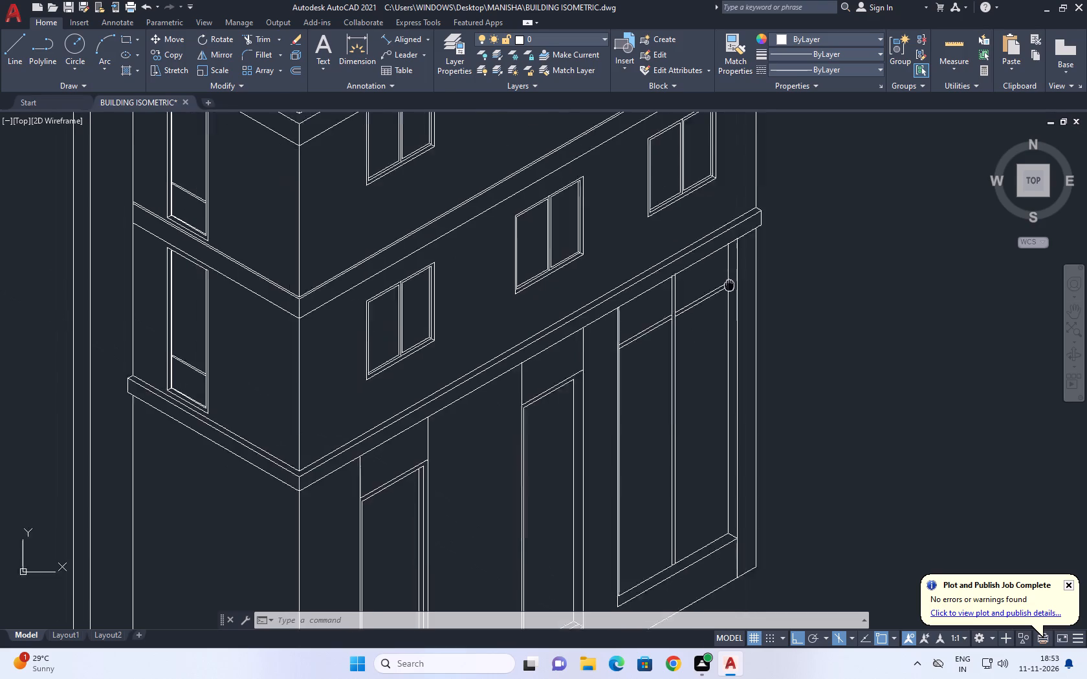
pyautogui.moveTo(731, 280); pyautogui.dragTo(741, 213, button='middle')
pyautogui.moveTo(730, 485); pyautogui.dragTo(701, 342, button='middle')
# Extend the wide opening's near outer vertical down to the building's base line.
pyautogui.scroll(1, 581, 427)
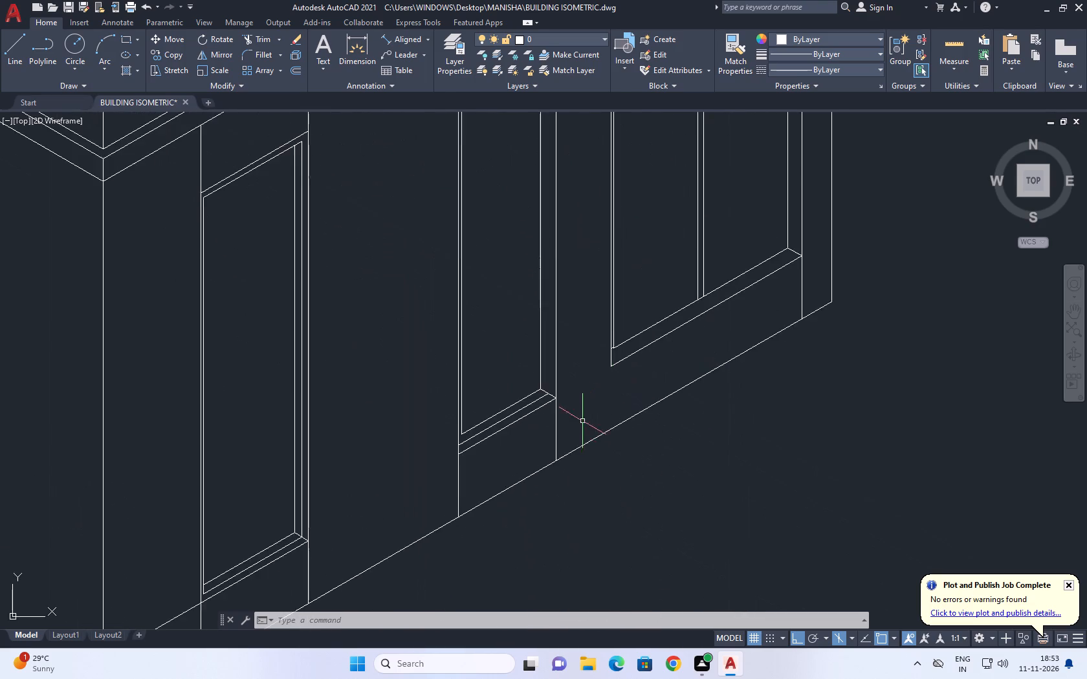
pyautogui.moveTo(613, 386); pyautogui.dragTo(615, 407, button='middle')
pyautogui.scroll(1, 615, 407)
pyautogui.press('e')
pyautogui.write('X')
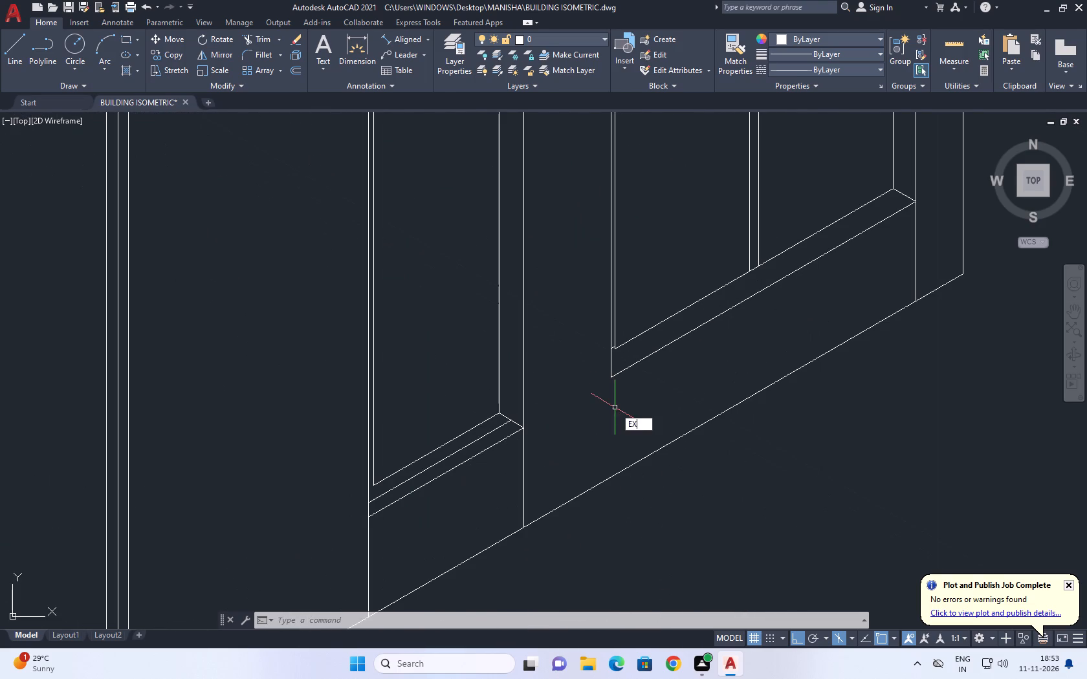
pyautogui.press('space')
pyautogui.click(608, 366)
pyautogui.click(615, 365)
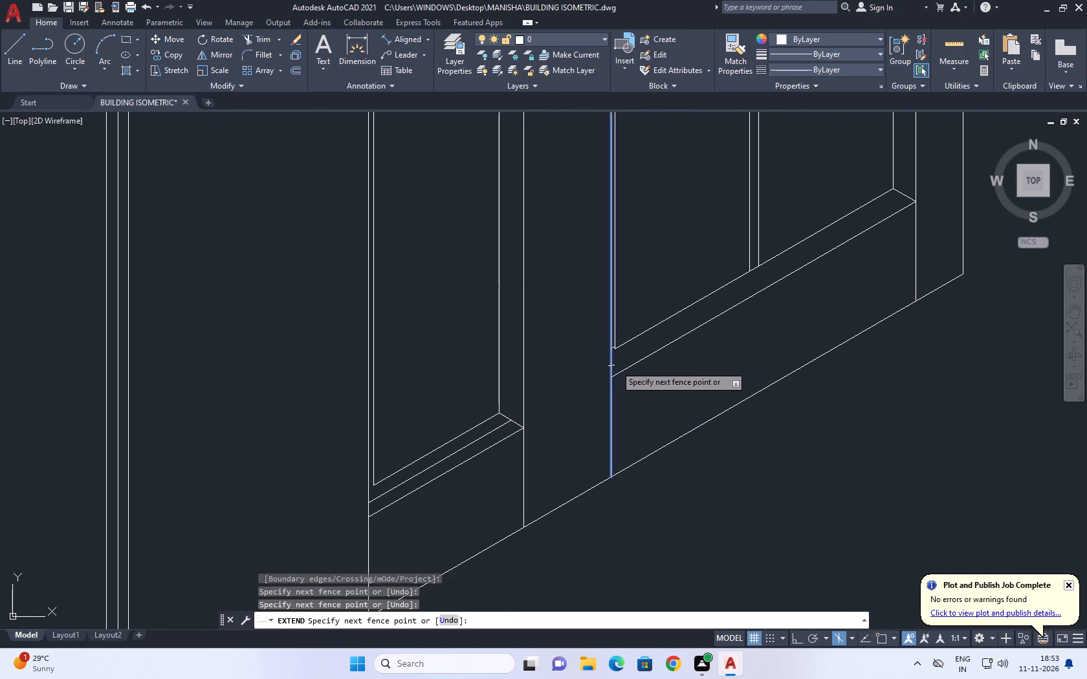
pyautogui.press('Escape')
# Delete the short stray line between the wide opening's near outer and inset verticals at their foot.
pyautogui.scroll(2, 616, 364)
pyautogui.click(591, 278)
pyautogui.moveTo(608, 361); pyautogui.dragTo(611, 370)
pyautogui.scroll(2, 610, 330)
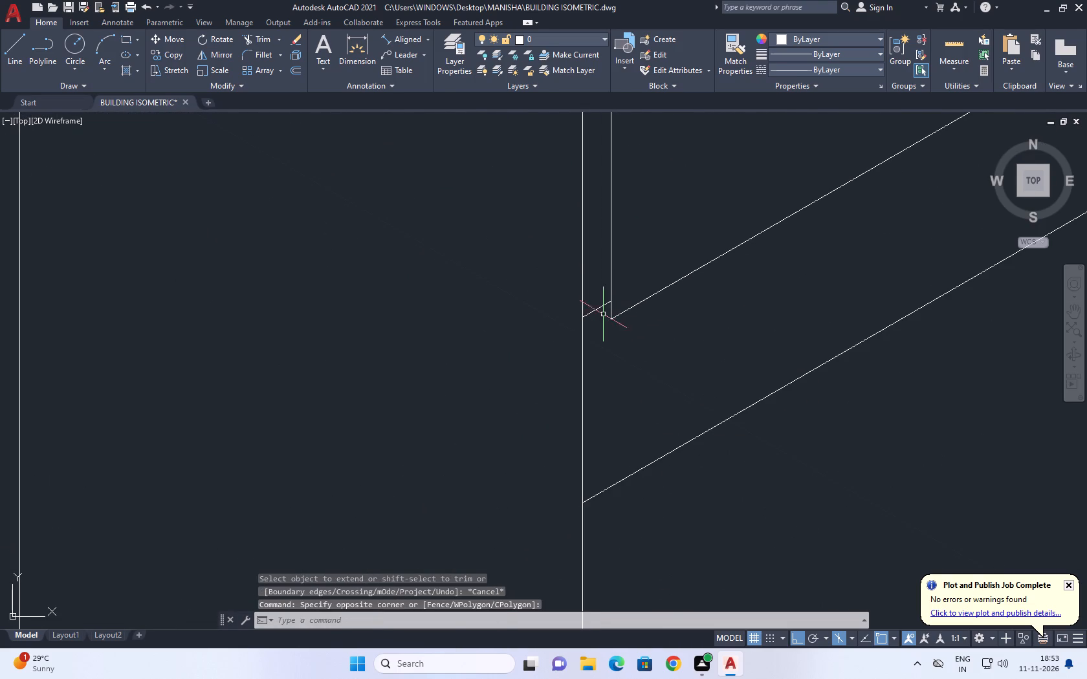
pyautogui.click(602, 310)
pyautogui.click(596, 302)
pyautogui.press('Delete')
pyautogui.scroll(-9, 602, 312)
pyautogui.scroll(2, 609, 344)
# Copy the wide opening's inner sill line from its far end to the midpoint of the short depth line.
pyautogui.moveTo(734, 242); pyautogui.dragTo(765, 491, button='middle')
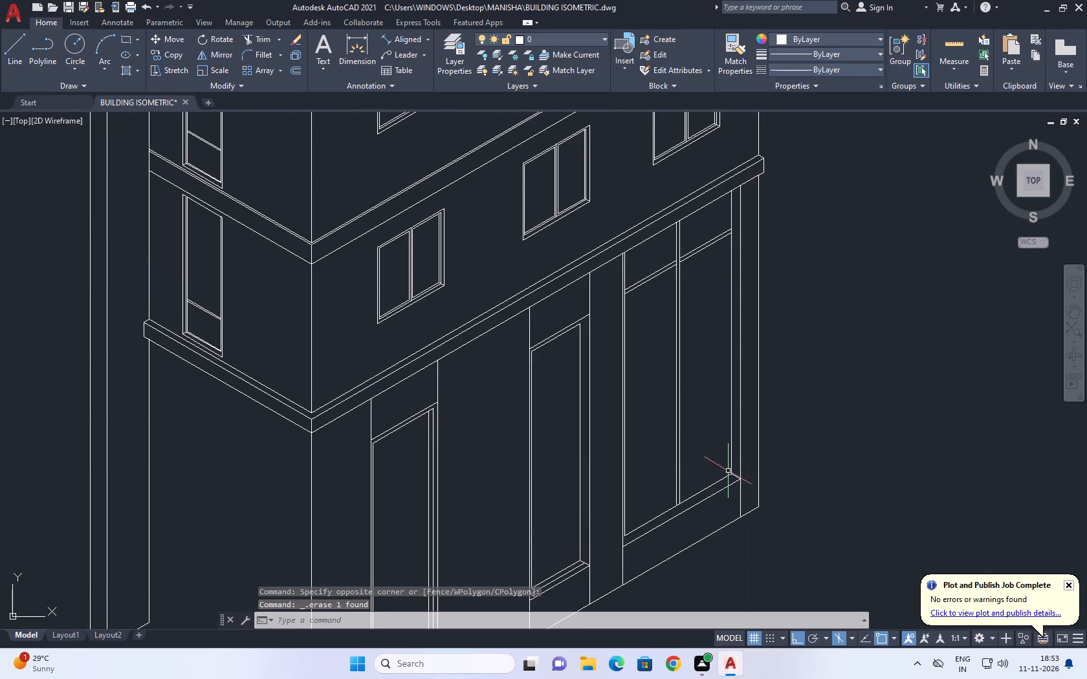
pyautogui.scroll(2, 701, 482)
pyautogui.click(705, 503)
pyautogui.write('CO')
pyautogui.press('space')
pyautogui.scroll(2, 796, 470)
pyautogui.click(740, 449)
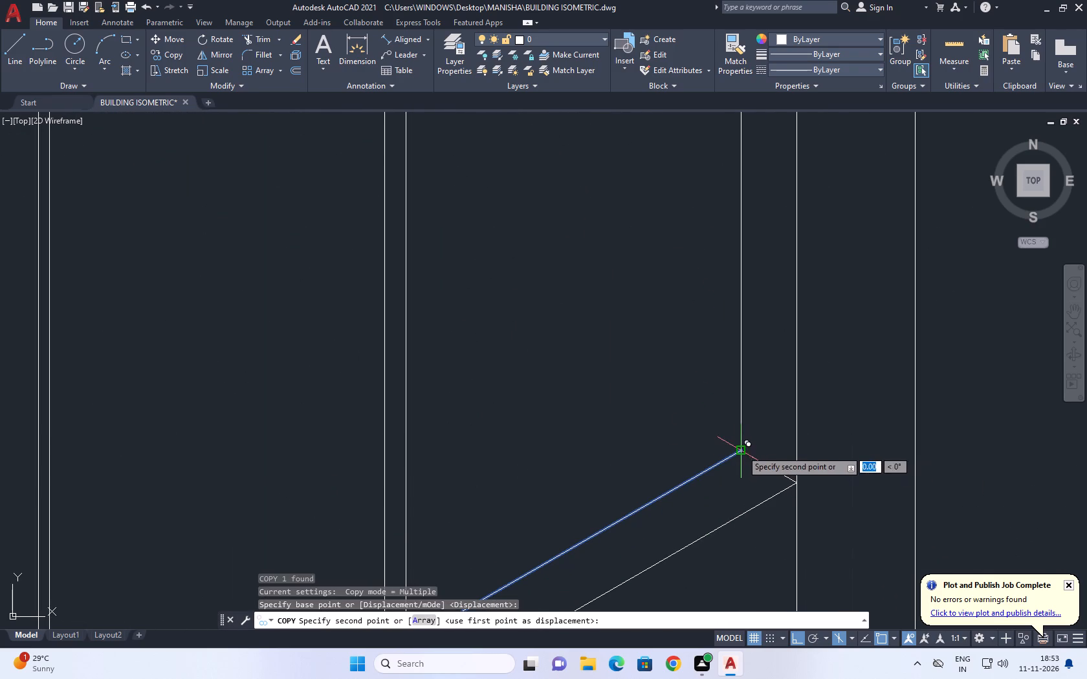
pyautogui.click(767, 464)
pyautogui.press('space')
# Extend the copied middle sill line to the wide opening's near outer vertical.
pyautogui.scroll(-3, 791, 415)
pyautogui.moveTo(666, 505); pyautogui.dragTo(773, 336, button='middle')
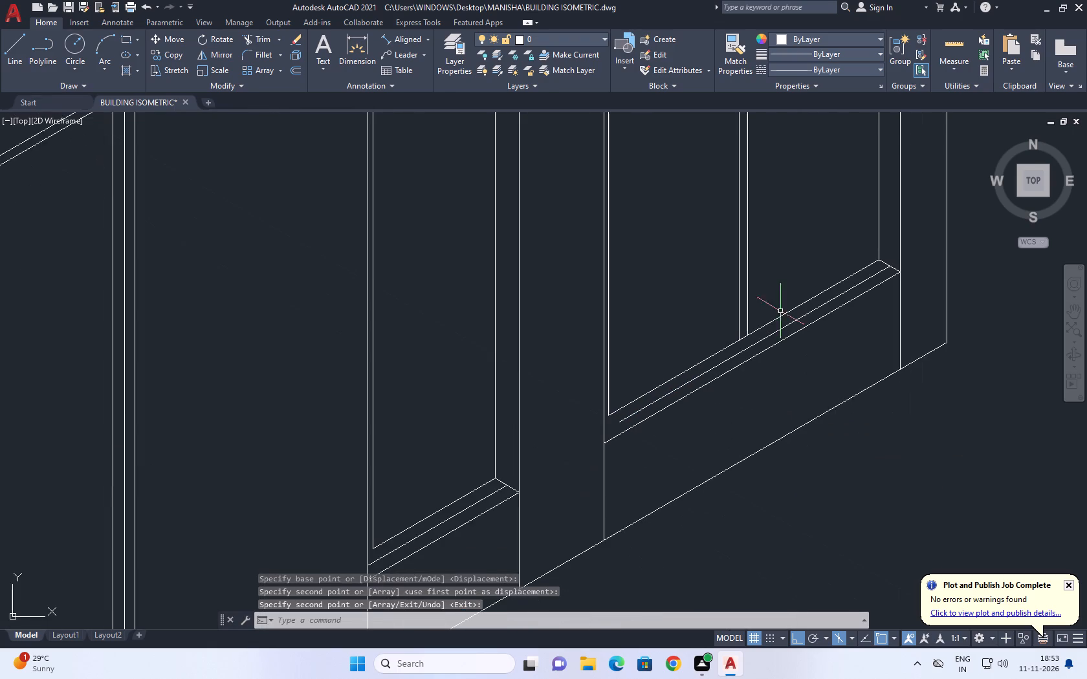
pyautogui.scroll(1, 626, 462)
pyautogui.press('e')
pyautogui.press('x')
pyautogui.press('space')
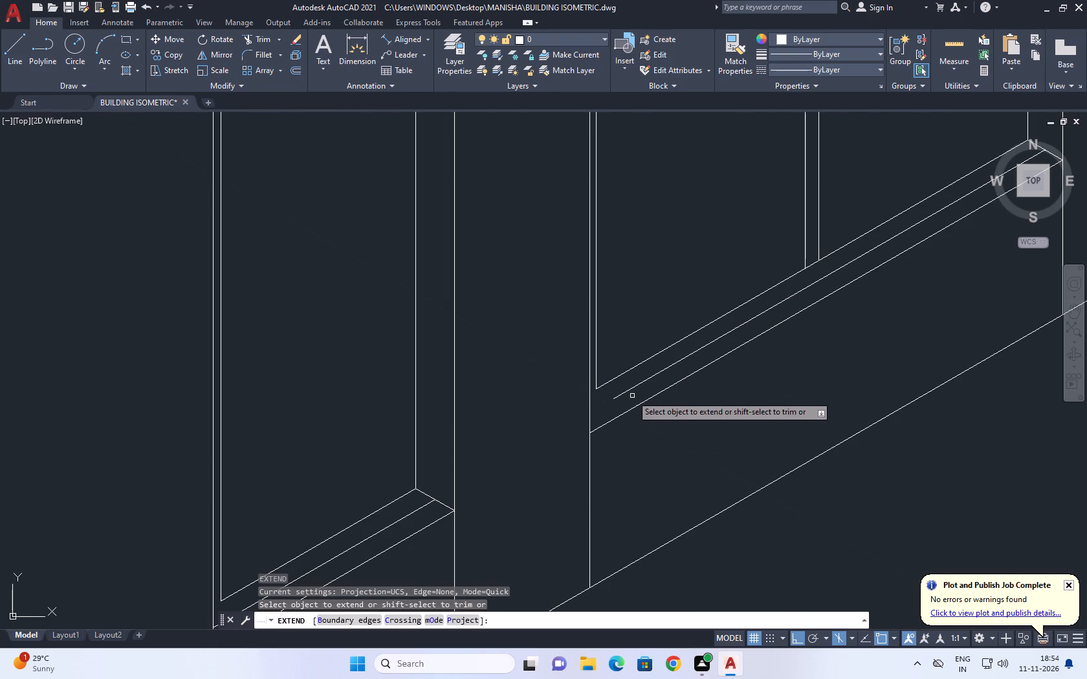
pyautogui.click(628, 392)
pyautogui.press('space')
# Copy the wide opening's far inset vertical from its foot to the midpoint of the short sill depth line.
pyautogui.scroll(-3, 583, 444)
pyautogui.moveTo(713, 332); pyautogui.dragTo(718, 423, button='middle')
pyautogui.scroll(1, 702, 460)
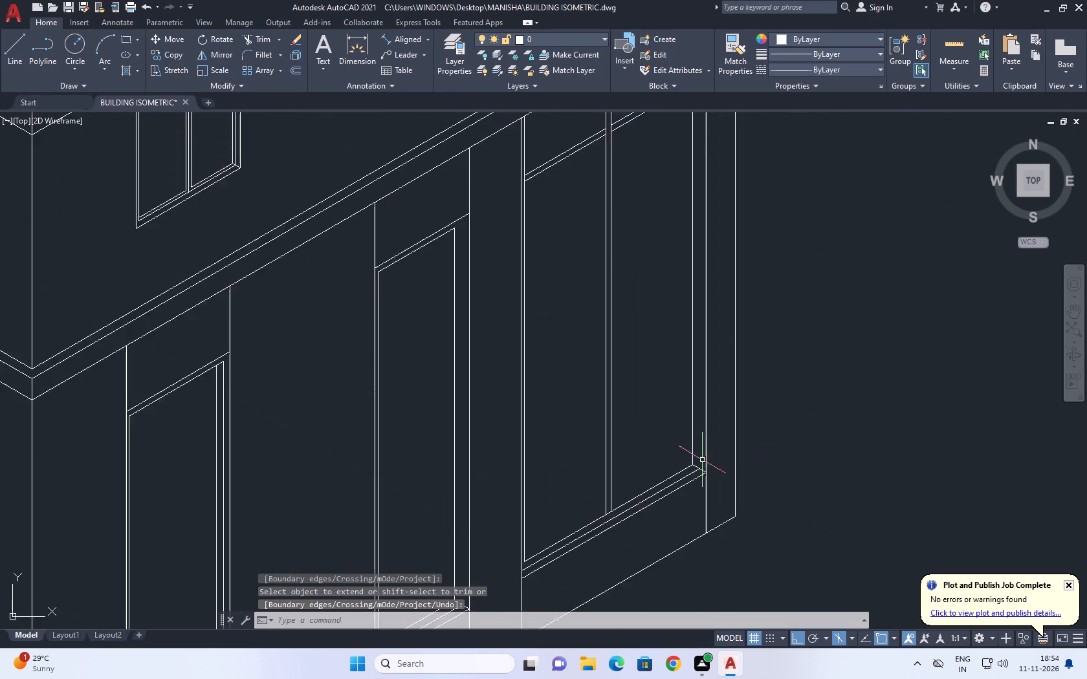
pyautogui.scroll(1, 702, 460)
pyautogui.click(698, 417)
pyautogui.click(686, 411)
pyautogui.click(685, 371)
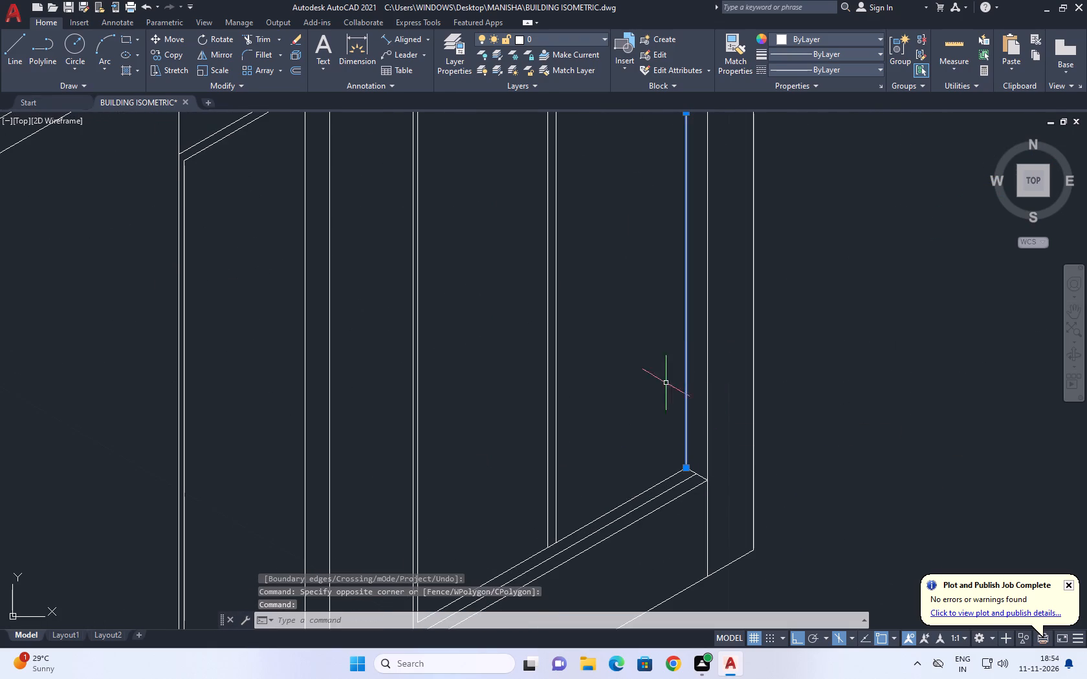
pyautogui.moveTo(719, 396); pyautogui.dragTo(683, 408, button='middle')
pyautogui.press('c')
pyautogui.press('o')
pyautogui.press('space')
pyautogui.scroll(2, 644, 486)
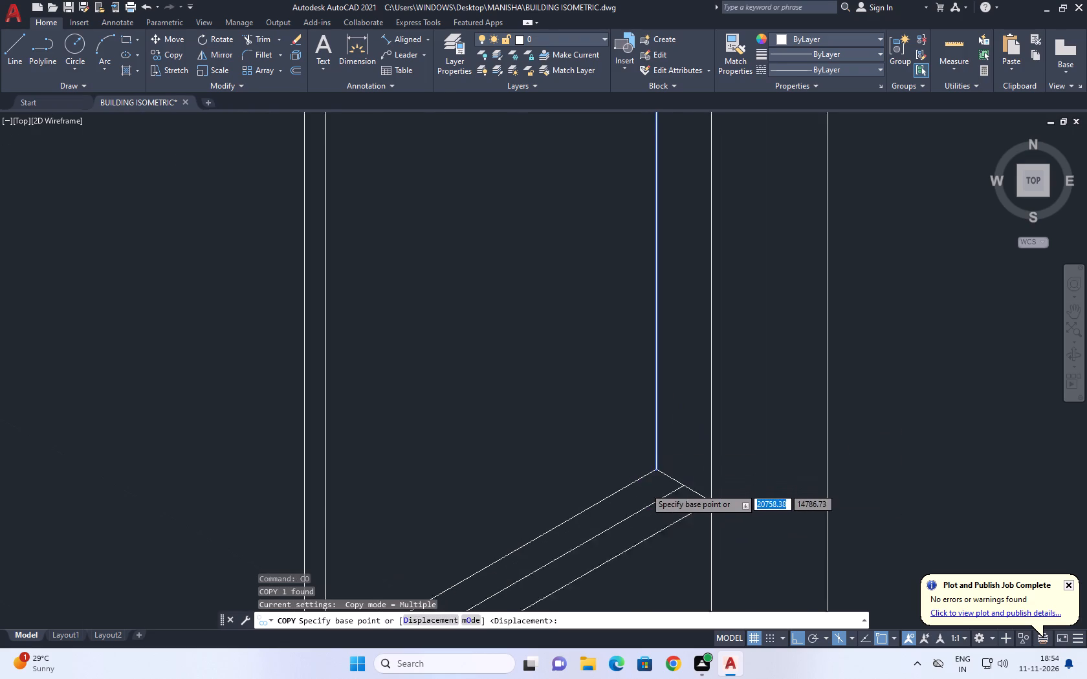
pyautogui.scroll(1, 645, 488)
pyautogui.click(661, 455)
pyautogui.click(703, 484)
pyautogui.press('space')
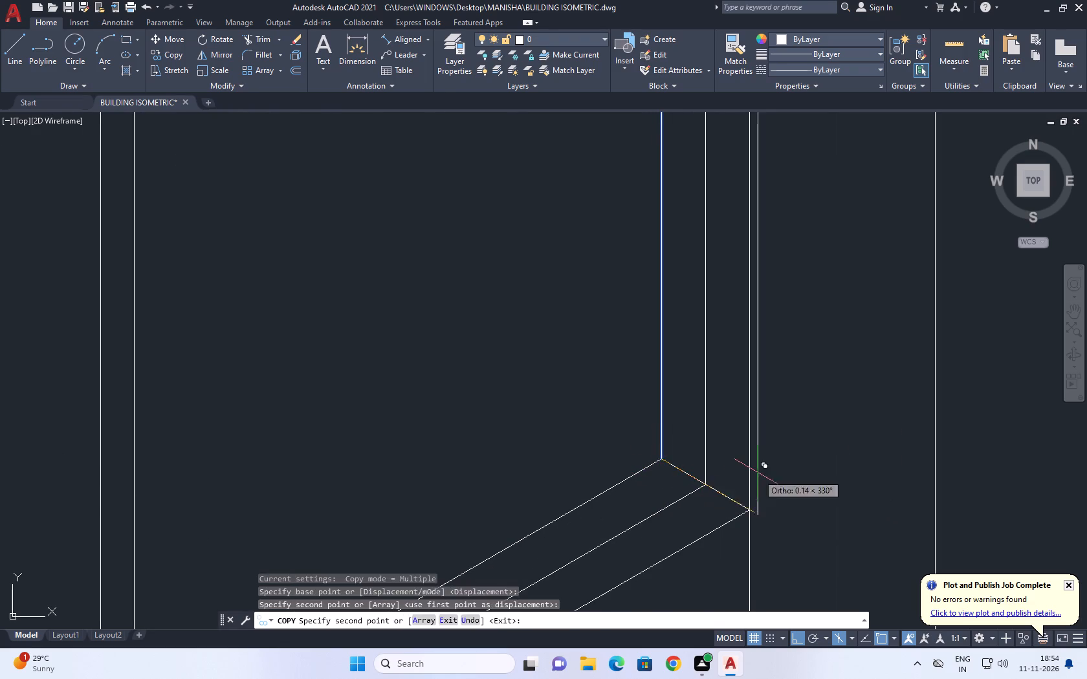
# Extend the wide opening's copied middle vertical up to the underside of the projecting band.
pyautogui.scroll(-4, 752, 447)
pyautogui.moveTo(764, 282); pyautogui.dragTo(767, 526, button='middle')
pyautogui.scroll(1, 708, 248)
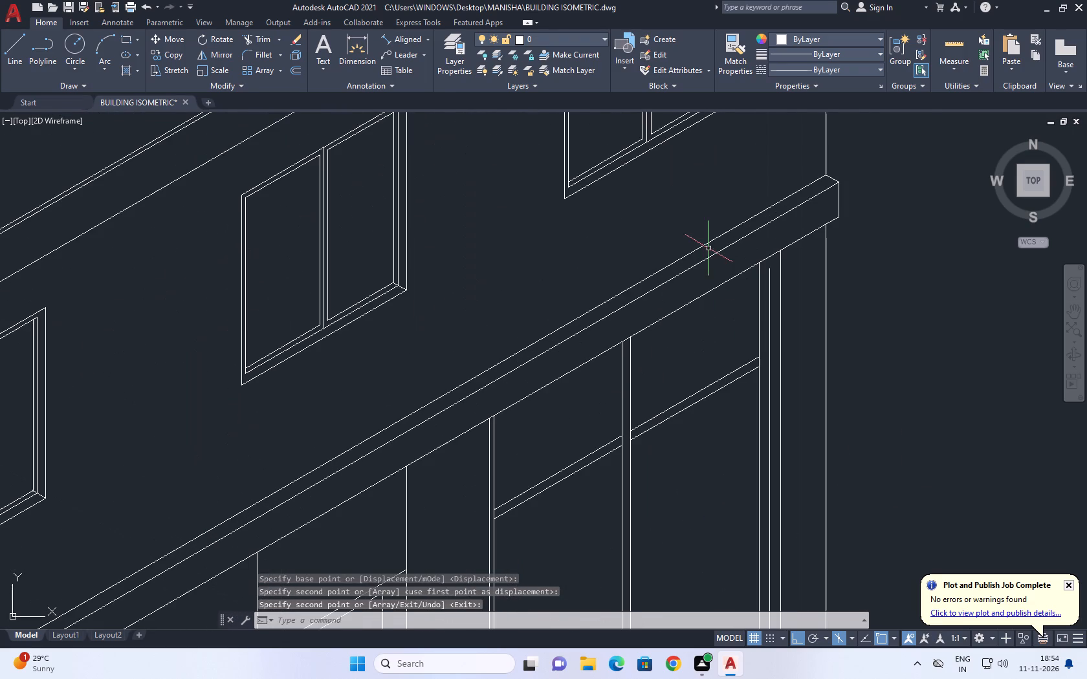
pyautogui.press('e')
pyautogui.write('X')
pyautogui.press('space')
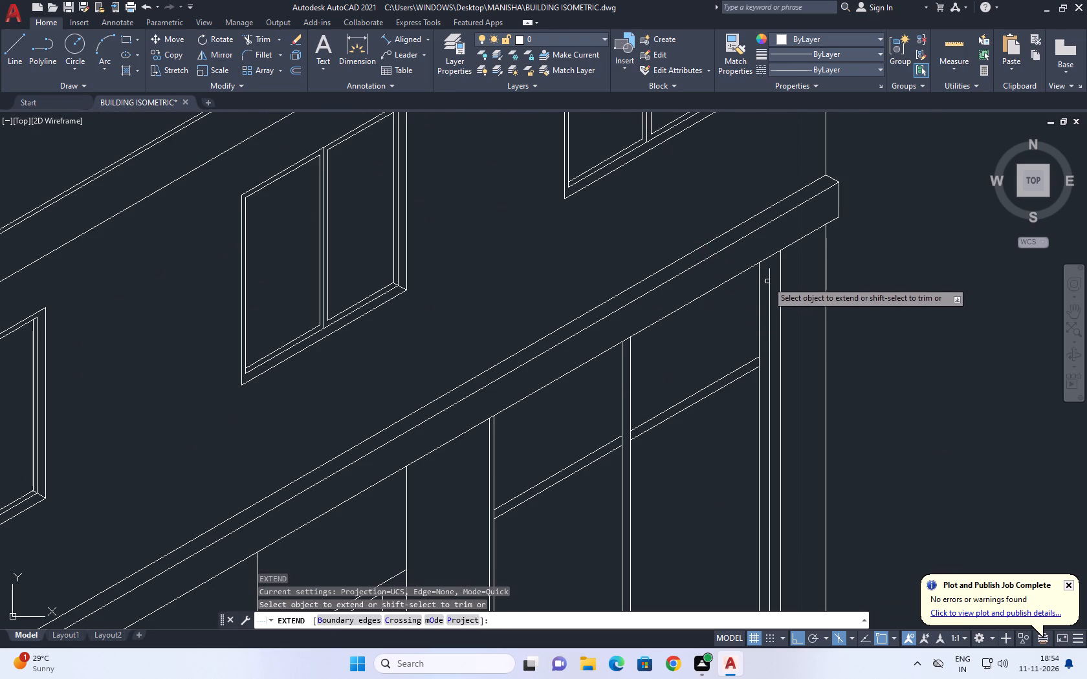
pyautogui.click(769, 281)
pyautogui.press('space')
# Copy the middle door's far inset vertical from its foot to the midpoint of the short sill depth line.
pyautogui.scroll(-2, 680, 275)
pyautogui.moveTo(766, 371); pyautogui.dragTo(746, 275, button='middle')
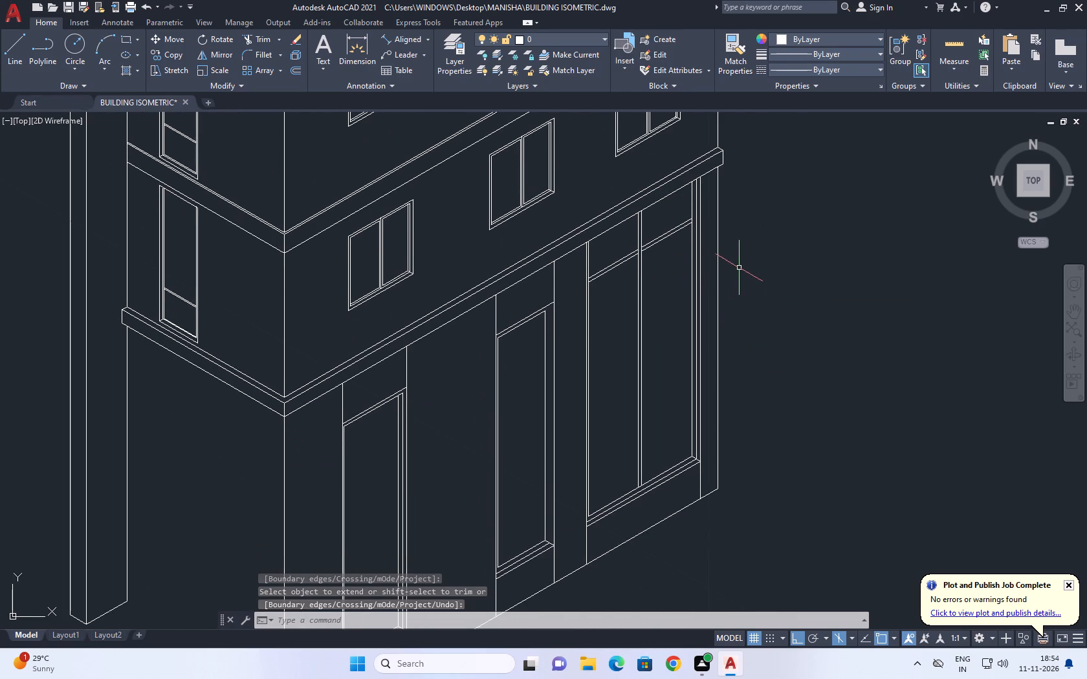
pyautogui.moveTo(675, 421); pyautogui.dragTo(677, 331, button='middle')
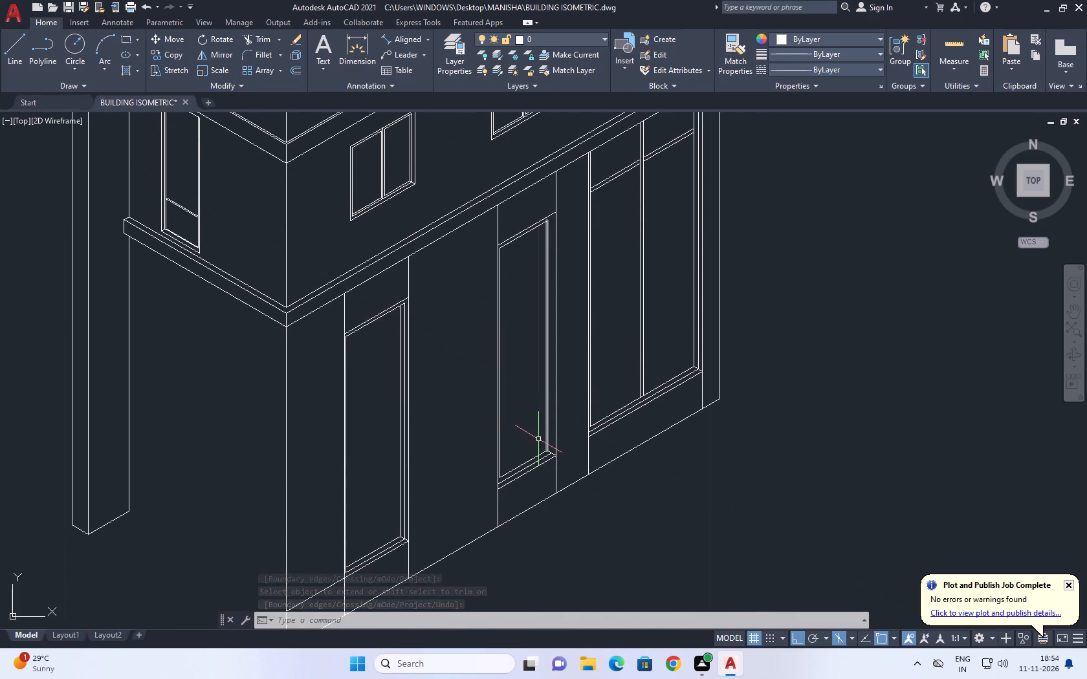
pyautogui.scroll(1, 556, 439)
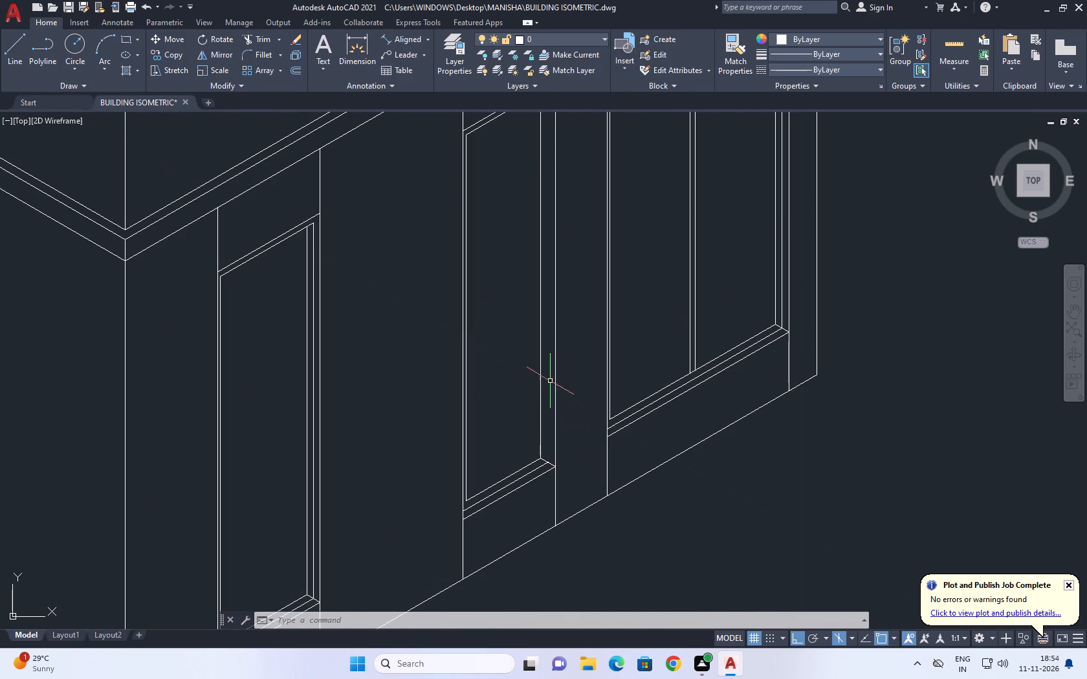
pyautogui.click(549, 376)
pyautogui.click(535, 364)
pyautogui.moveTo(540, 367); pyautogui.dragTo(551, 393, button='middle')
pyautogui.press('c')
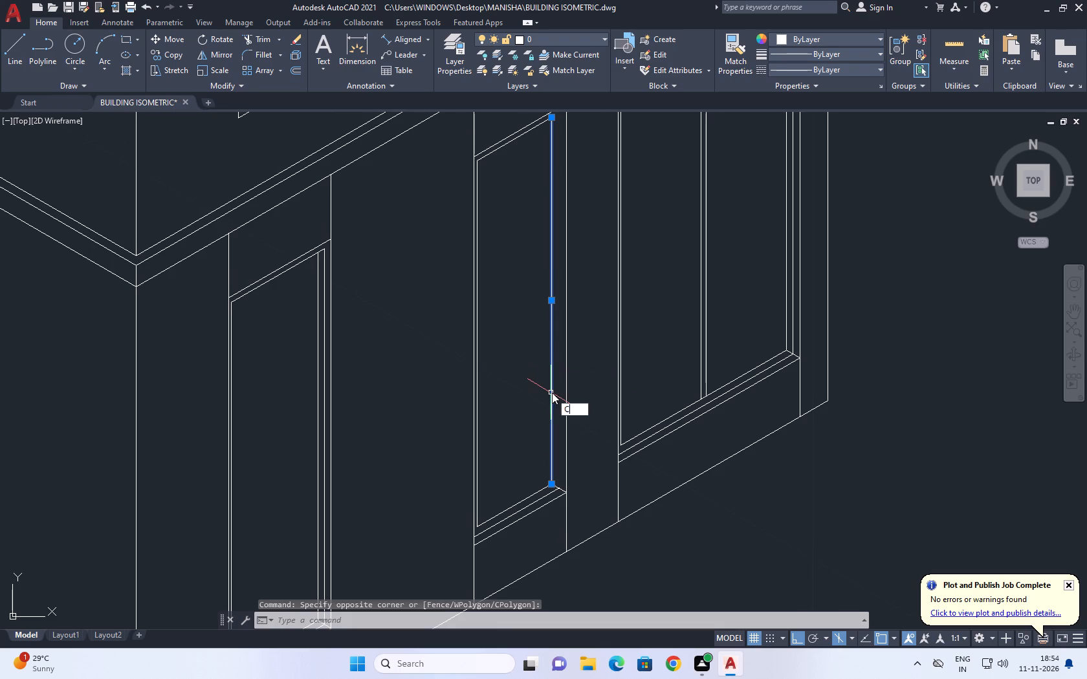
pyautogui.press('o')
pyautogui.press('space')
pyautogui.scroll(4, 559, 500)
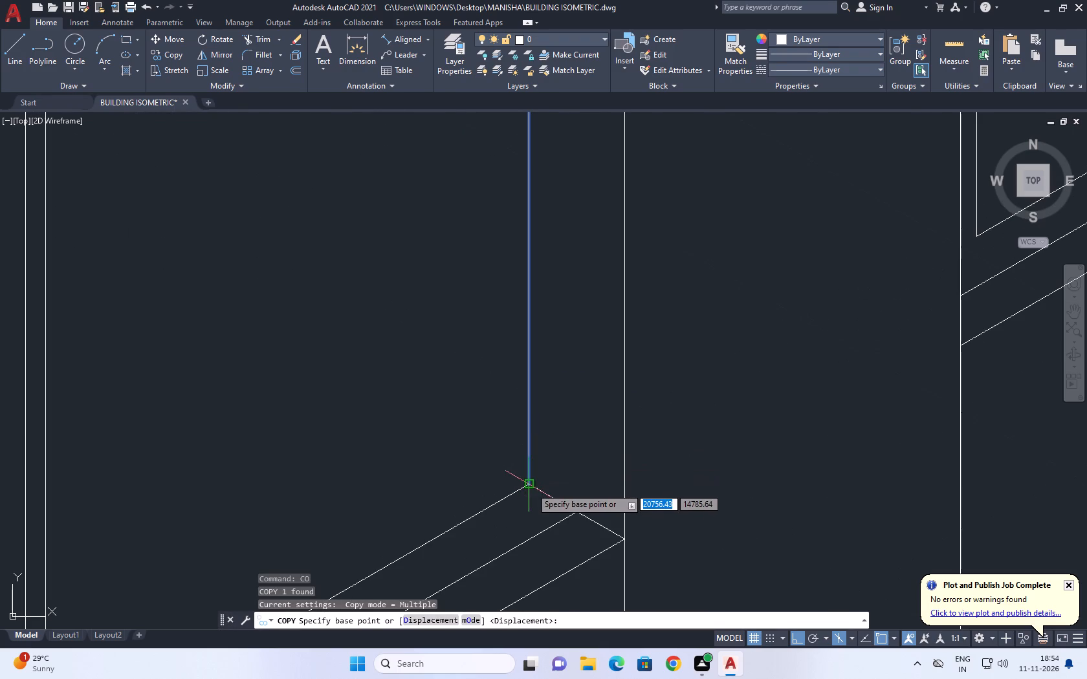
pyautogui.click(531, 484)
pyautogui.click(580, 512)
pyautogui.rightClick(692, 433)
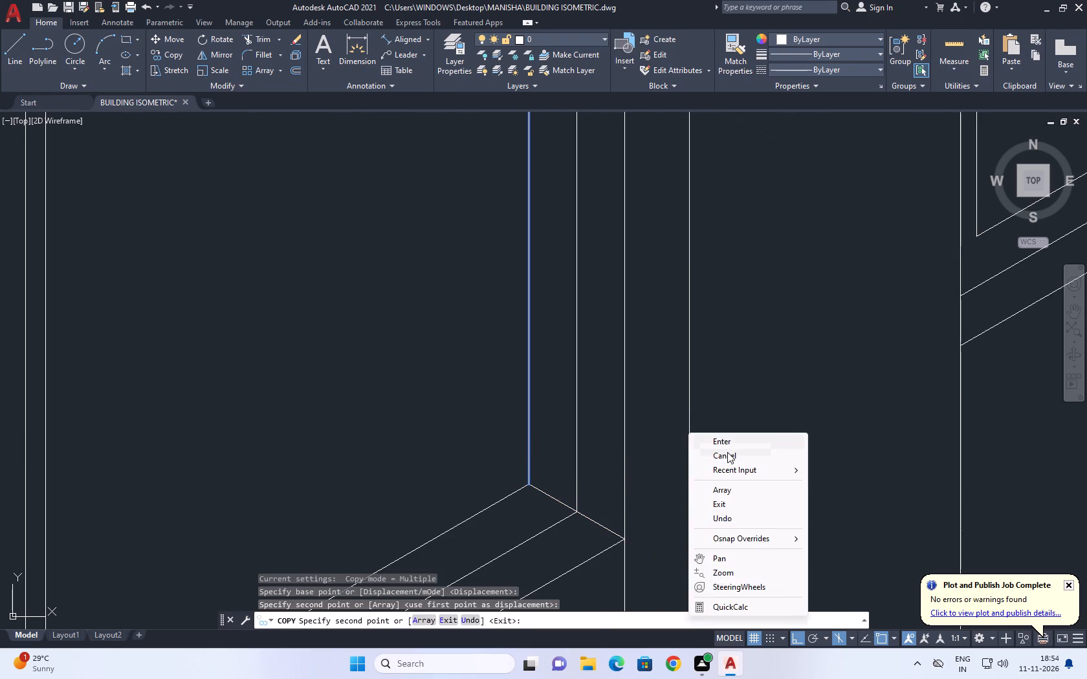
pyautogui.click(727, 452)
# Extend the middle door's copied jamb vertical up to its upper head line.
pyautogui.scroll(-5, 659, 416)
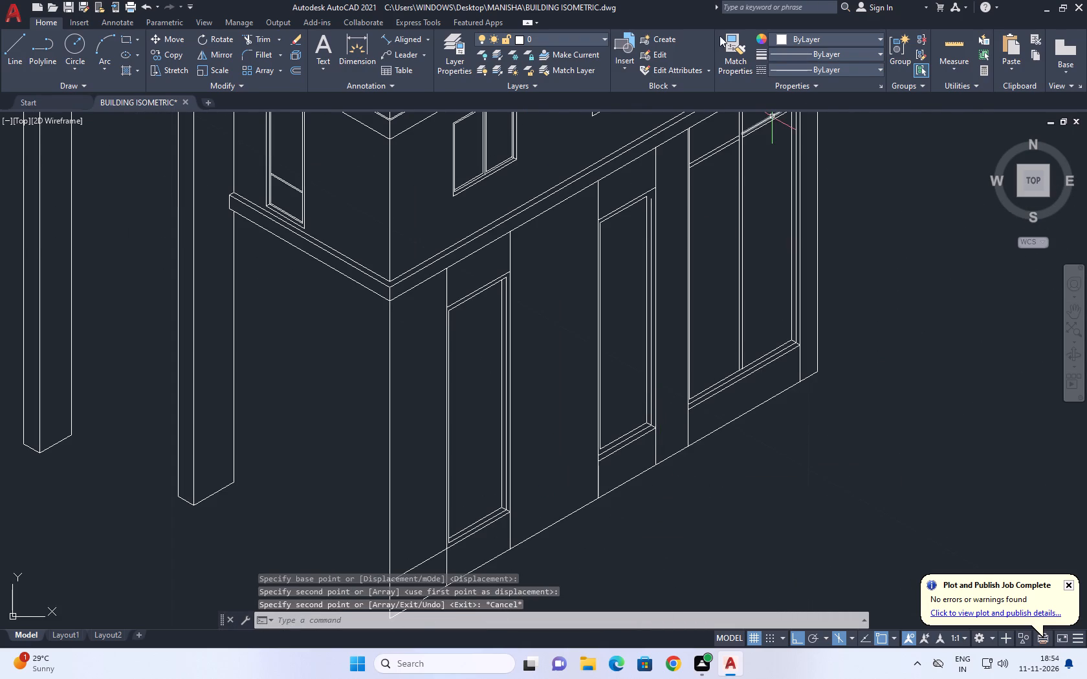
pyautogui.scroll(-1, 609, 219)
pyautogui.scroll(3, 619, 212)
pyautogui.moveTo(654, 191); pyautogui.dragTo(652, 224, button='middle')
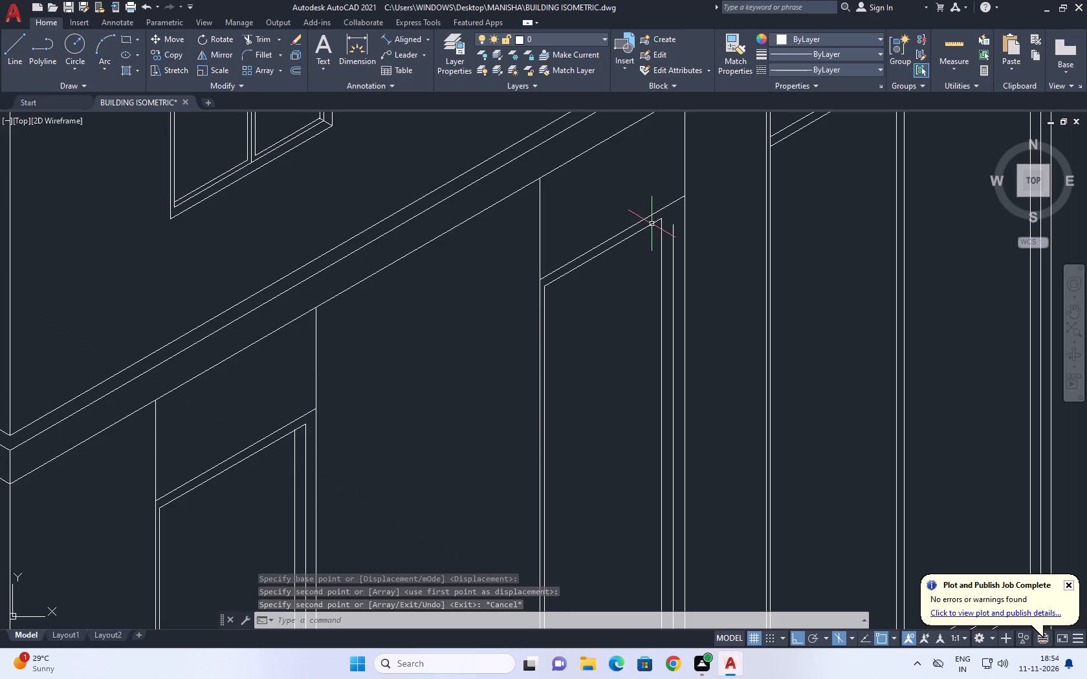
pyautogui.write('EX')
pyautogui.press('space')
pyautogui.click(672, 230)
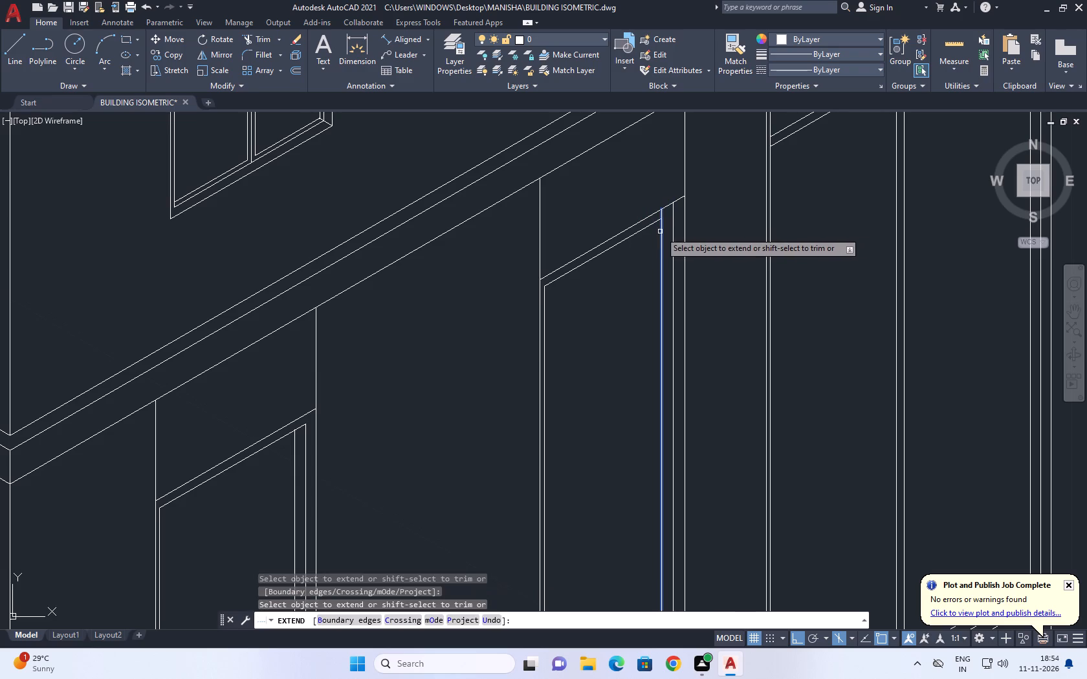
pyautogui.press('space')
# Extend the middle door's two far jamb verticals and its near inset vertical up to the underside of the projecting band.
pyautogui.scroll(-4, 641, 232)
pyautogui.moveTo(684, 255); pyautogui.dragTo(622, 270, button='middle')
pyautogui.scroll(1, 565, 332)
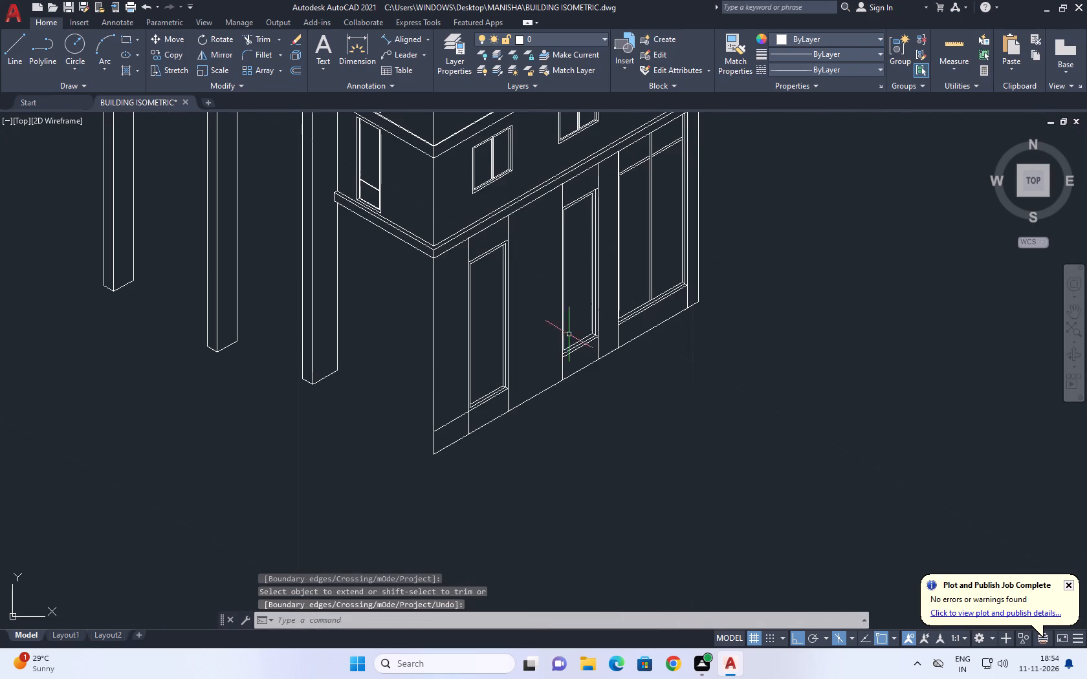
pyautogui.moveTo(602, 336); pyautogui.dragTo(531, 355, button='middle')
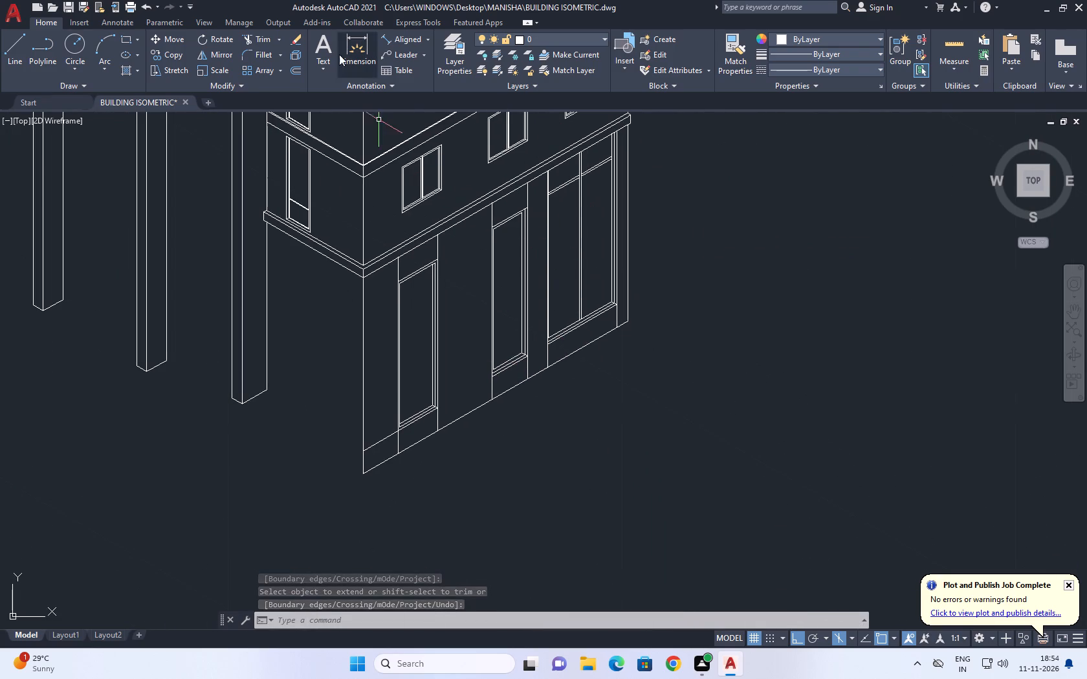
pyautogui.scroll(2, 508, 221)
pyautogui.moveTo(533, 208); pyautogui.dragTo(536, 233, button='middle')
pyautogui.write('EX')
pyautogui.press('space')
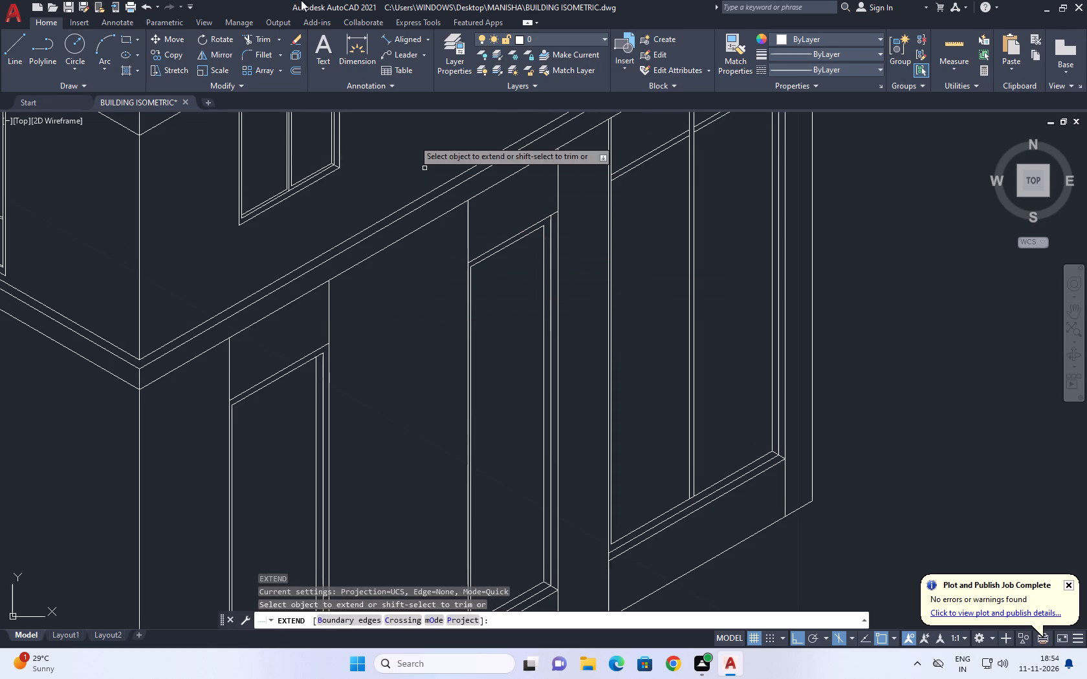
pyautogui.click(529, 292)
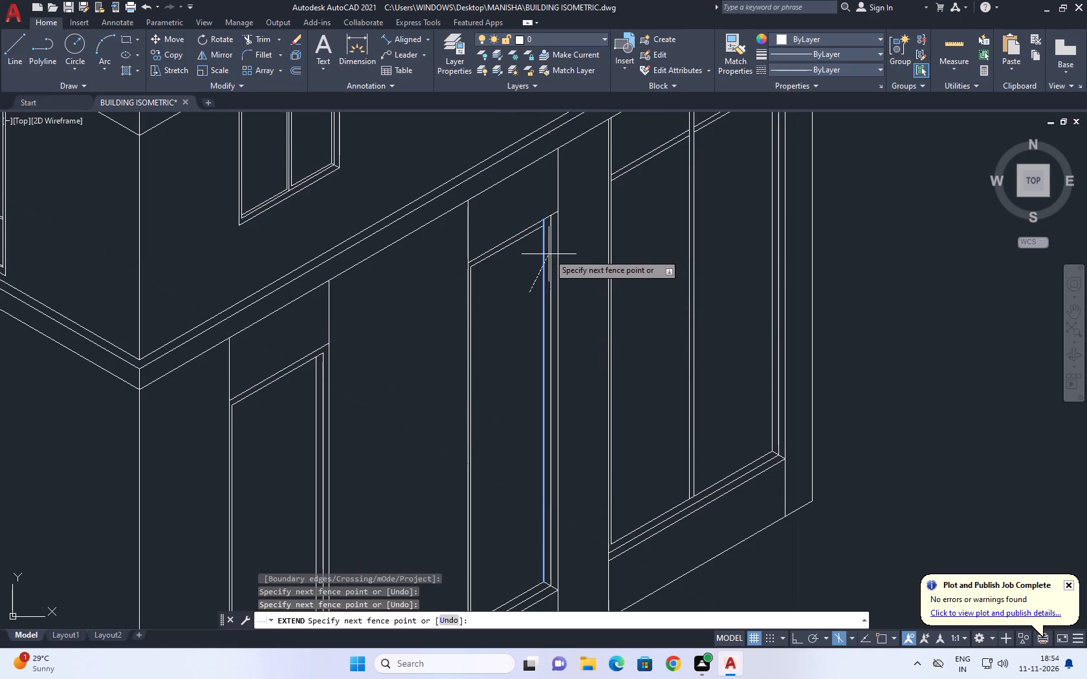
pyautogui.click(553, 242)
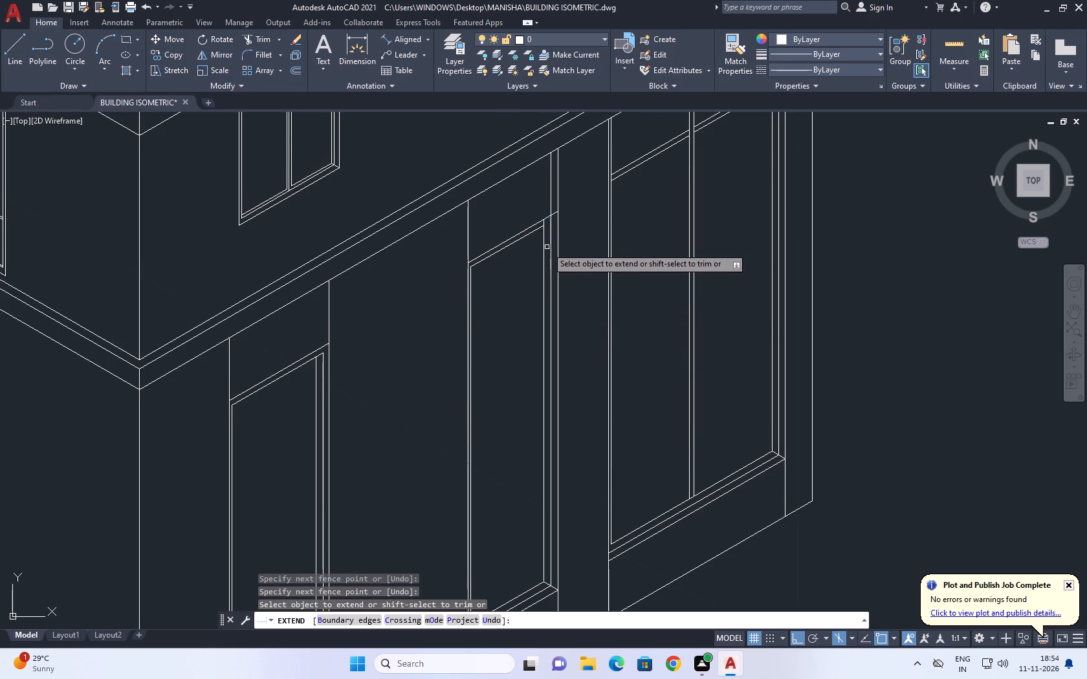
pyautogui.doubleClick(545, 246)
pyautogui.click(542, 245)
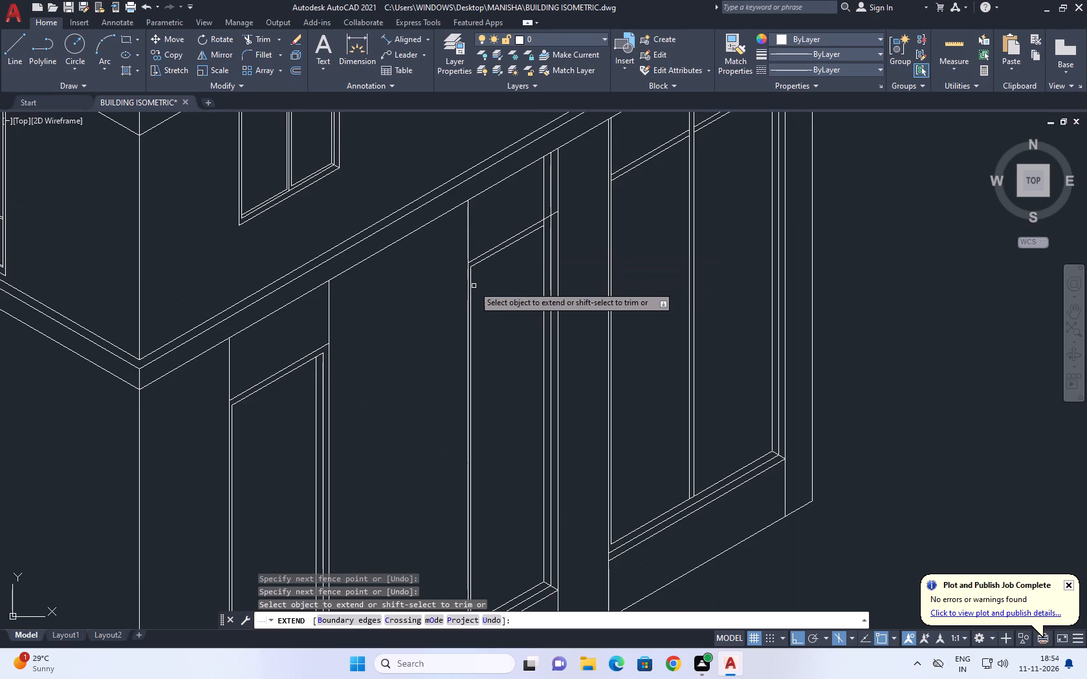
pyautogui.click(469, 282)
pyautogui.click(474, 277)
pyautogui.click(472, 269)
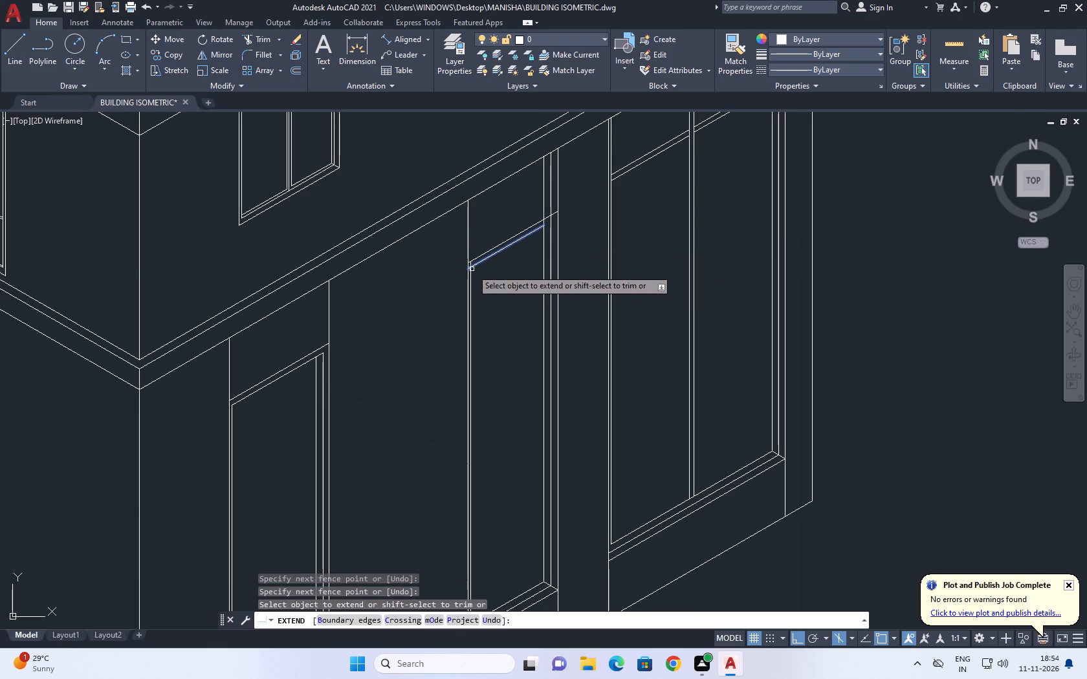
pyautogui.scroll(2, 472, 269)
pyautogui.moveTo(471, 261); pyautogui.dragTo(485, 360, button='middle')
pyautogui.click(481, 360)
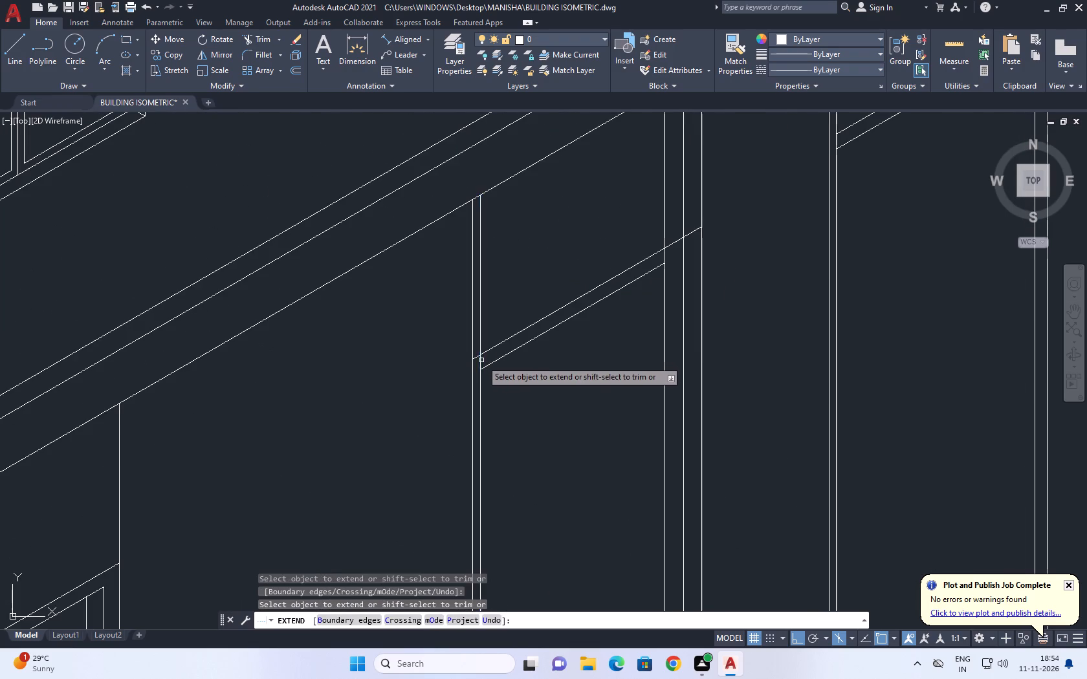
# Extend the corner-side door's two far jamb verticals and its near inset vertical up to the underside of the projecting band.
pyautogui.scroll(-3, 555, 319)
pyautogui.scroll(2, 421, 432)
pyautogui.scroll(1, 469, 388)
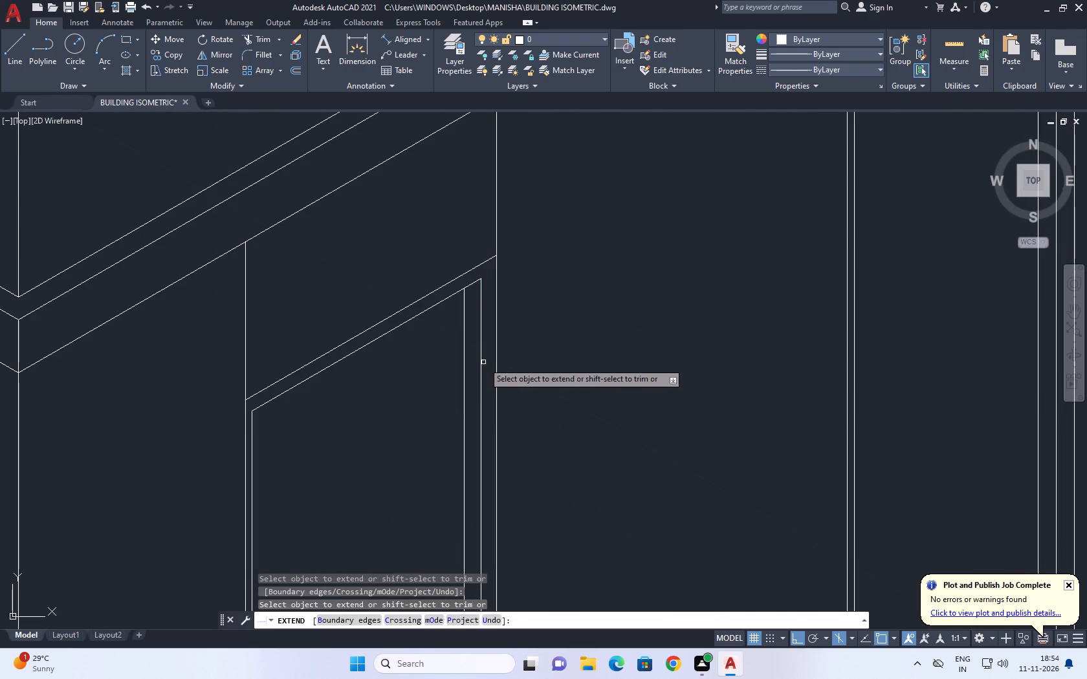
pyautogui.click(487, 360)
pyautogui.click(450, 370)
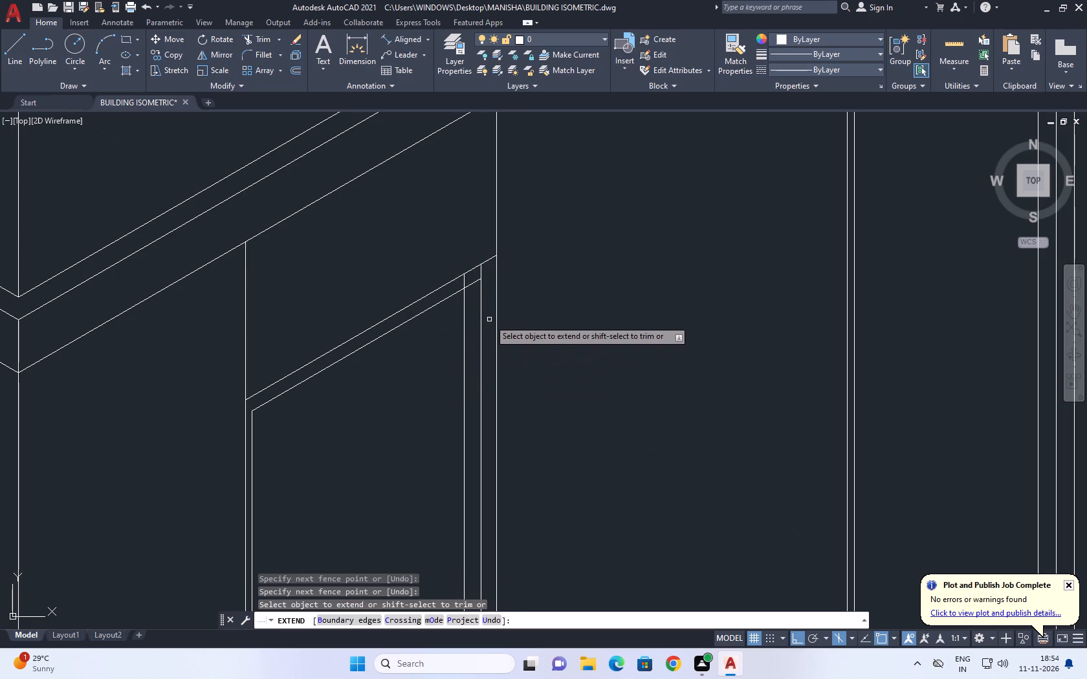
pyautogui.click(489, 319)
pyautogui.click(448, 333)
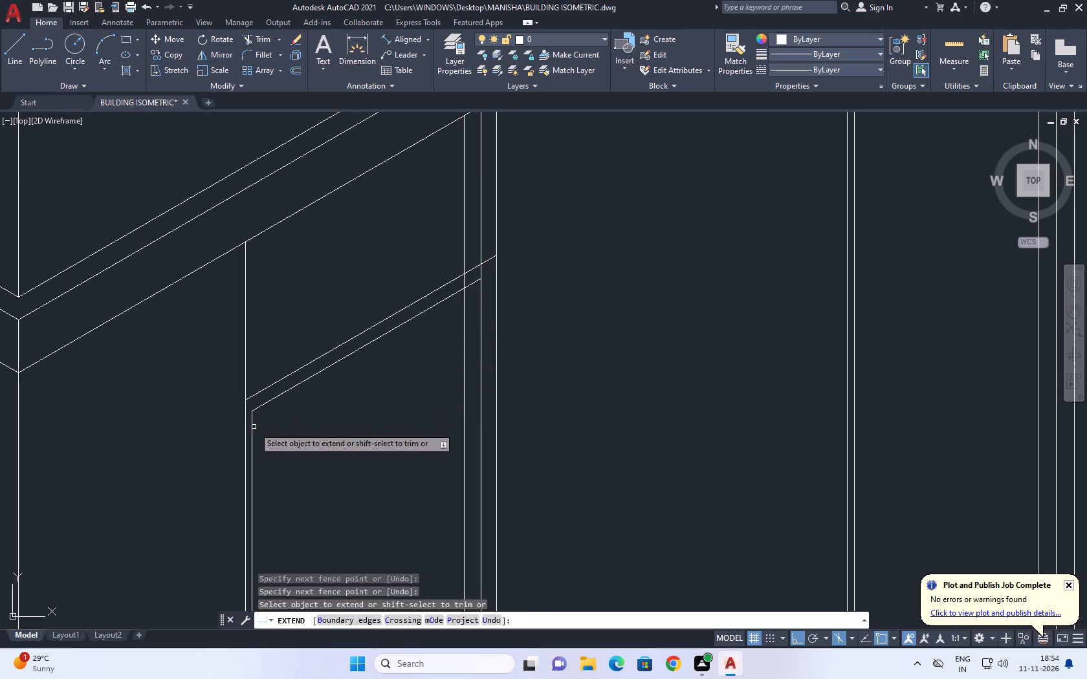
pyautogui.click(252, 422)
pyautogui.click(252, 420)
pyautogui.press('space')
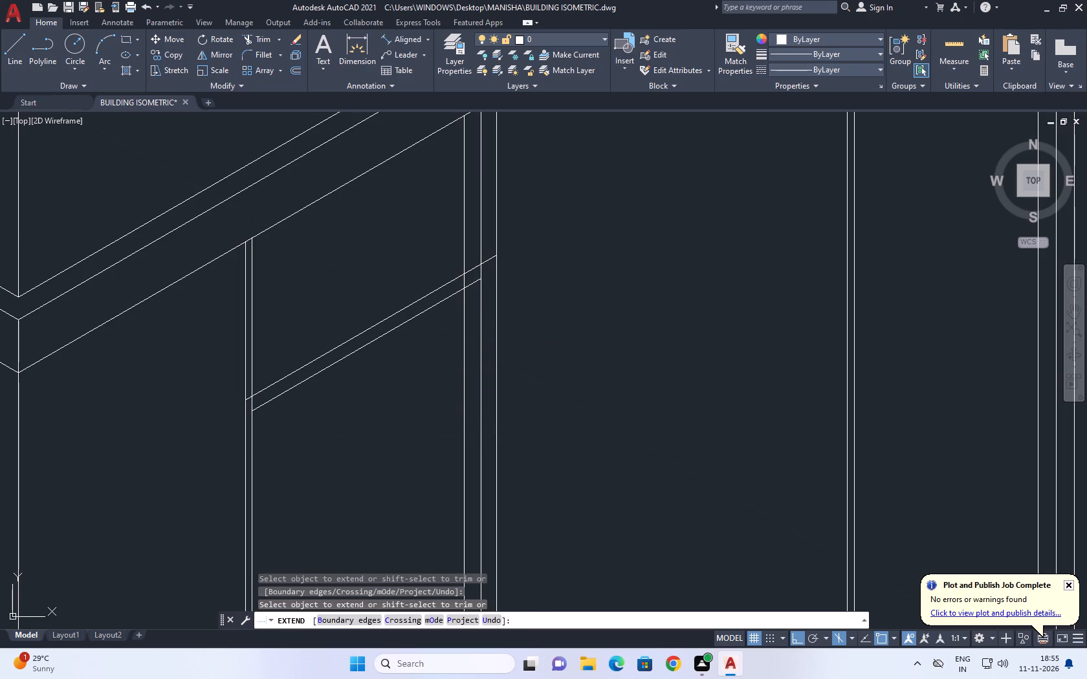
# Trim the corner-side door's head lines where they run past the near and far inset verticals.
pyautogui.moveTo(336, 402); pyautogui.dragTo(351, 416, button='middle')
pyautogui.write('TR')
pyautogui.press('space')
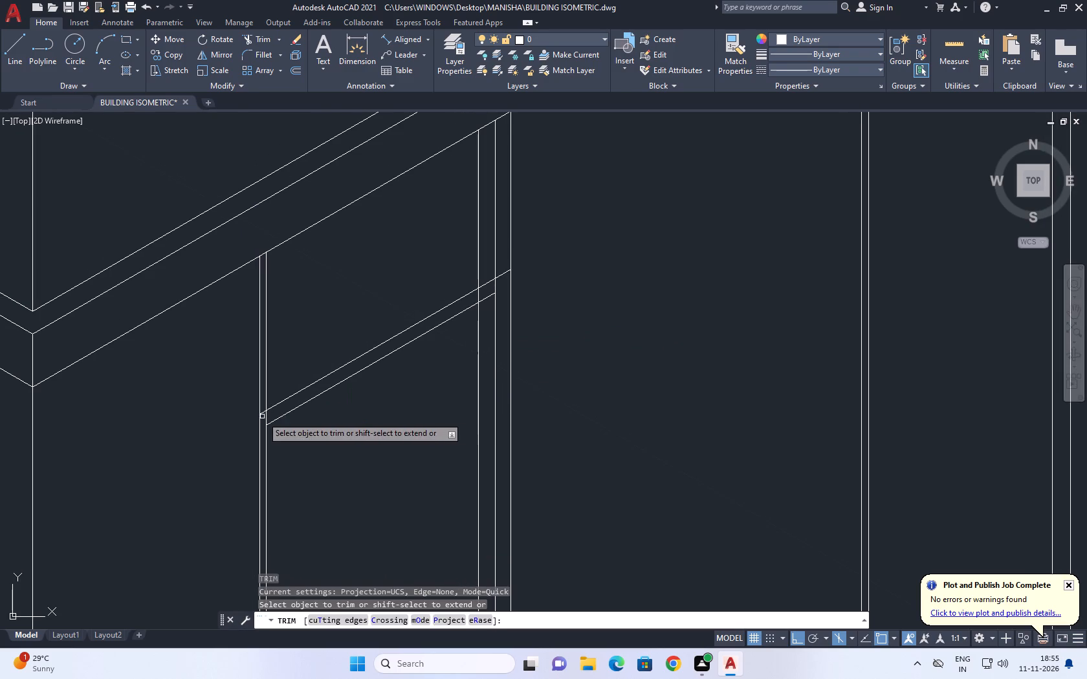
pyautogui.scroll(3, 262, 416)
pyautogui.click(264, 407)
pyautogui.click(264, 396)
pyautogui.scroll(-5, 263, 398)
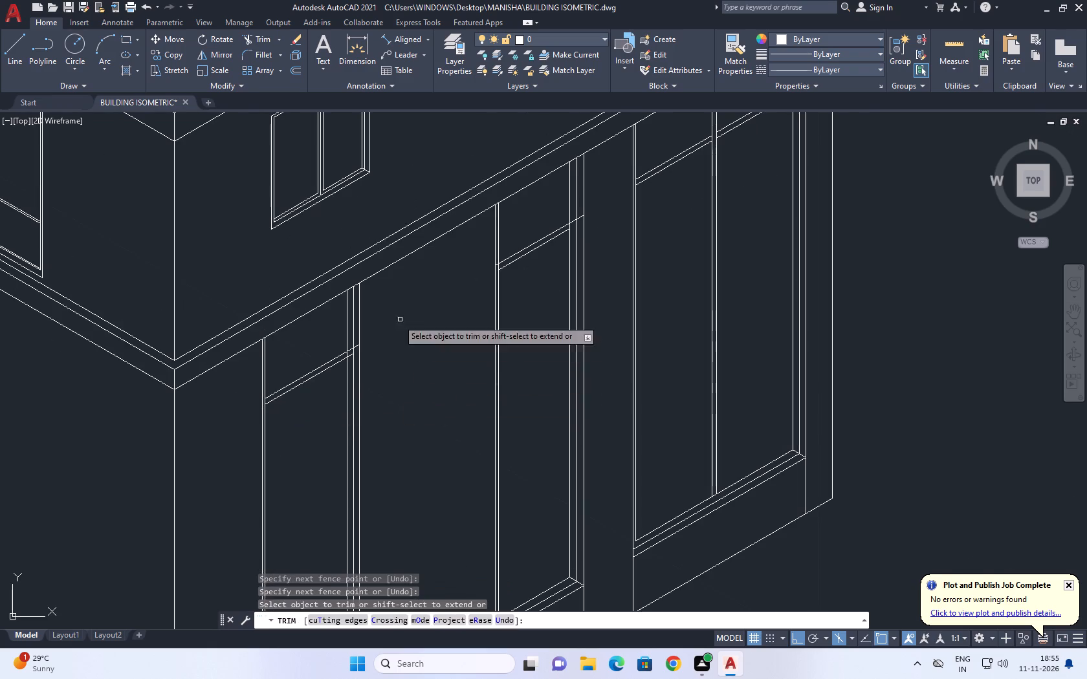
pyautogui.scroll(4, 356, 352)
pyautogui.click(333, 279)
pyautogui.moveTo(331, 419); pyautogui.dragTo(331, 426)
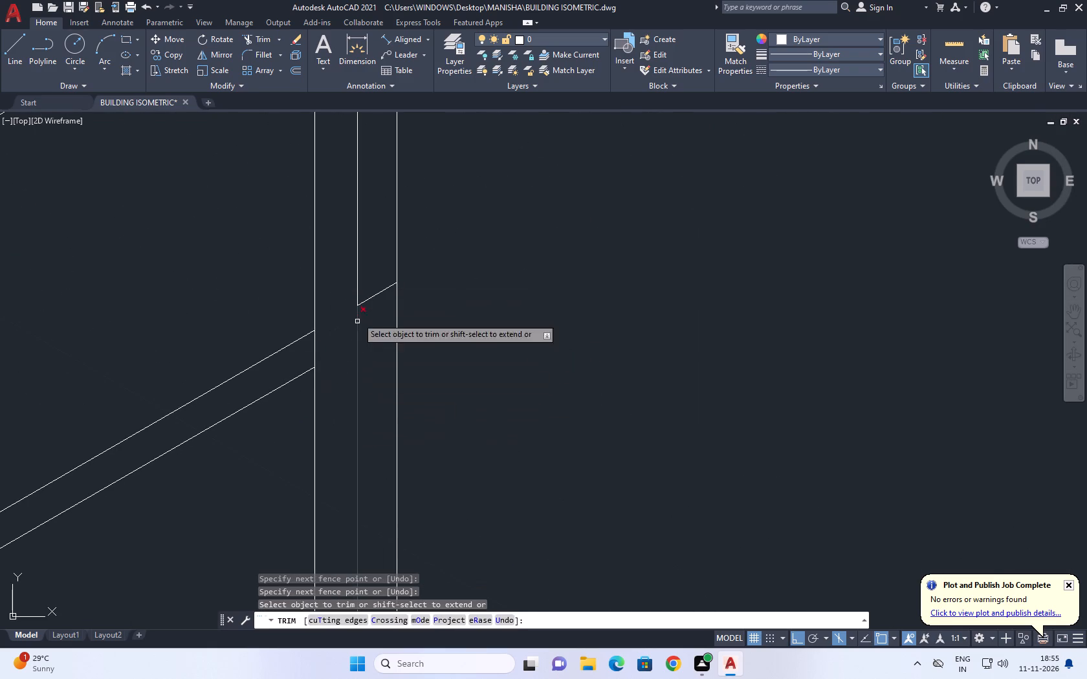
pyautogui.moveTo(369, 290); pyautogui.dragTo(371, 304)
pyautogui.moveTo(370, 358); pyautogui.dragTo(370, 371)
# Trim the middle door's head lines where they run past the near and far inset verticals.
pyautogui.scroll(-4, 386, 350)
pyautogui.scroll(-3, 455, 339)
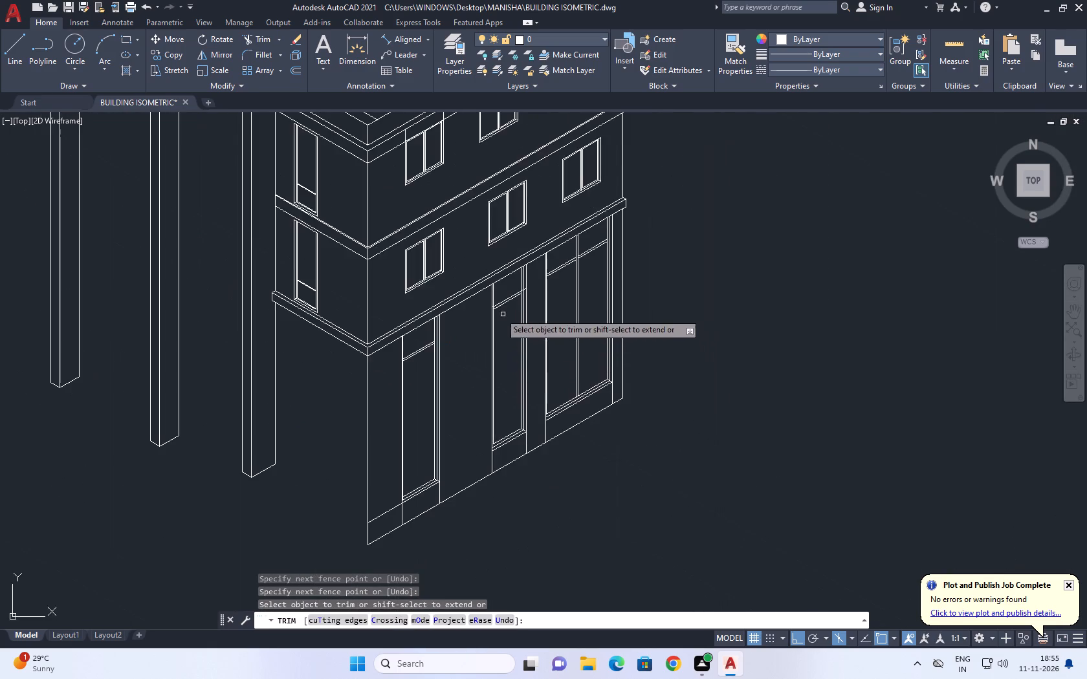
pyautogui.scroll(8, 493, 306)
pyautogui.click(439, 376)
pyautogui.click(439, 329)
pyautogui.scroll(-2, 402, 408)
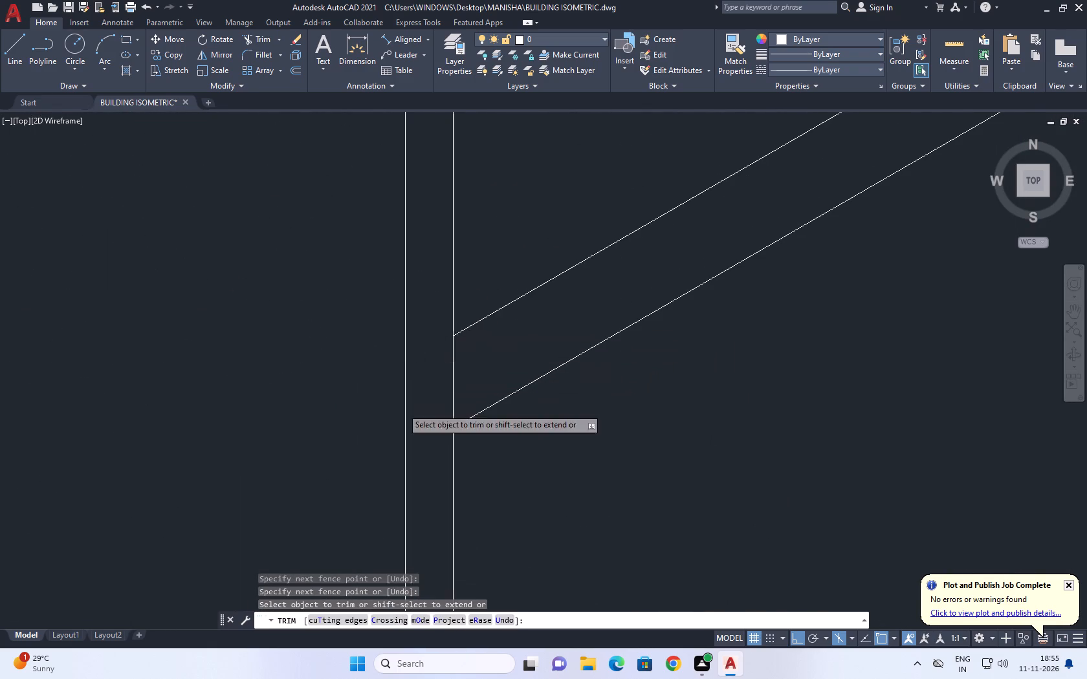
pyautogui.scroll(-4, 402, 412)
pyautogui.scroll(5, 547, 343)
pyautogui.click(560, 260)
pyautogui.moveTo(552, 357); pyautogui.dragTo(554, 462)
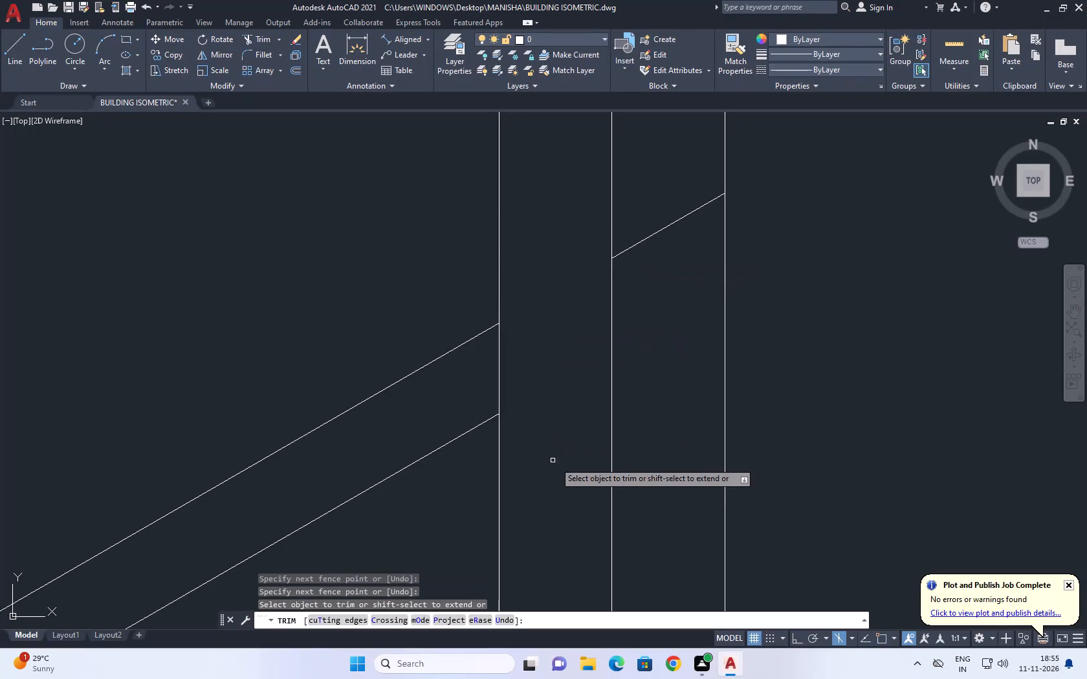
pyautogui.moveTo(554, 462); pyautogui.dragTo(557, 462)
pyautogui.click(622, 244)
pyautogui.moveTo(639, 329); pyautogui.dragTo(639, 363)
pyautogui.scroll(-8, 520, 369)
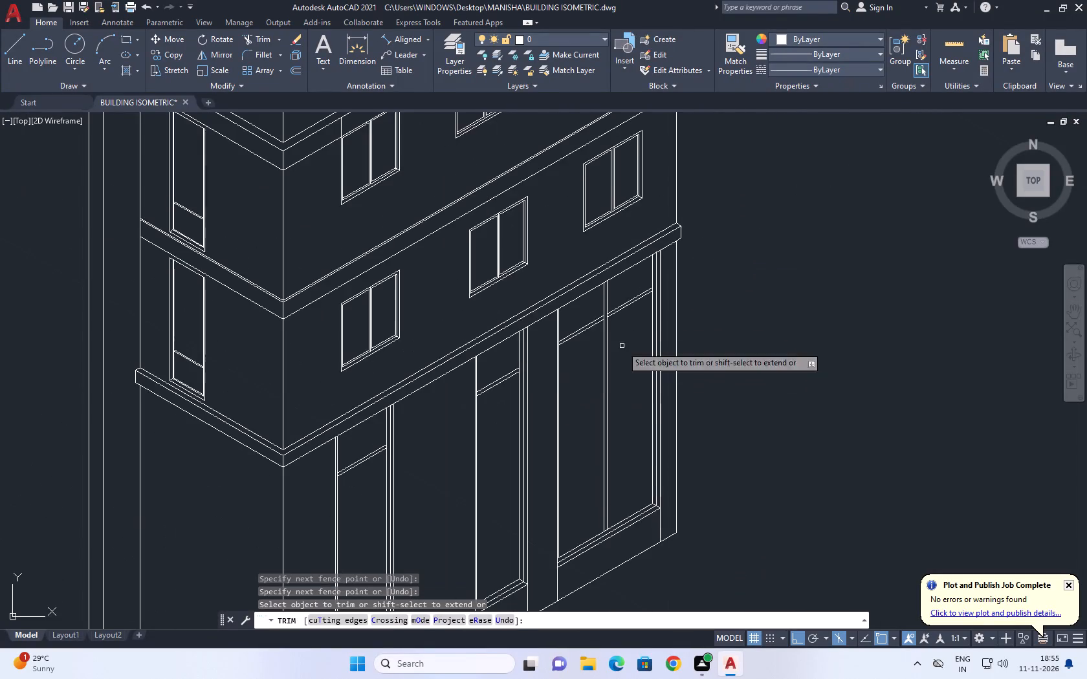
pyautogui.scroll(1, 641, 316)
pyautogui.press('space')
pyautogui.scroll(-3, 632, 321)
pyautogui.moveTo(597, 450); pyautogui.dragTo(559, 449, button='middle')
pyautogui.scroll(2, 558, 446)
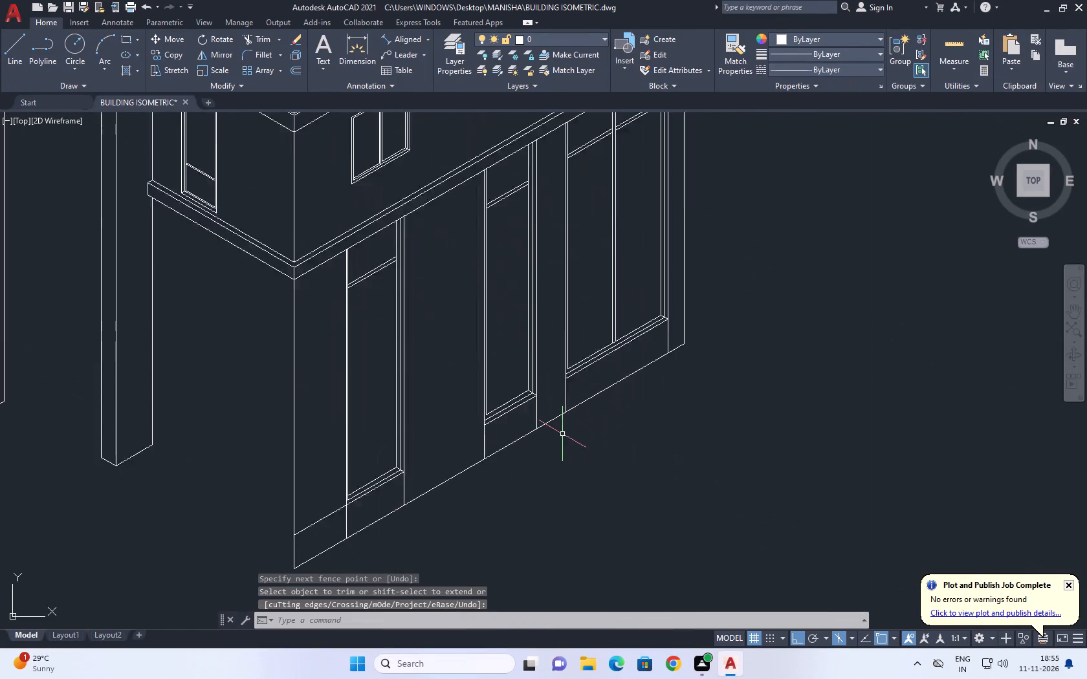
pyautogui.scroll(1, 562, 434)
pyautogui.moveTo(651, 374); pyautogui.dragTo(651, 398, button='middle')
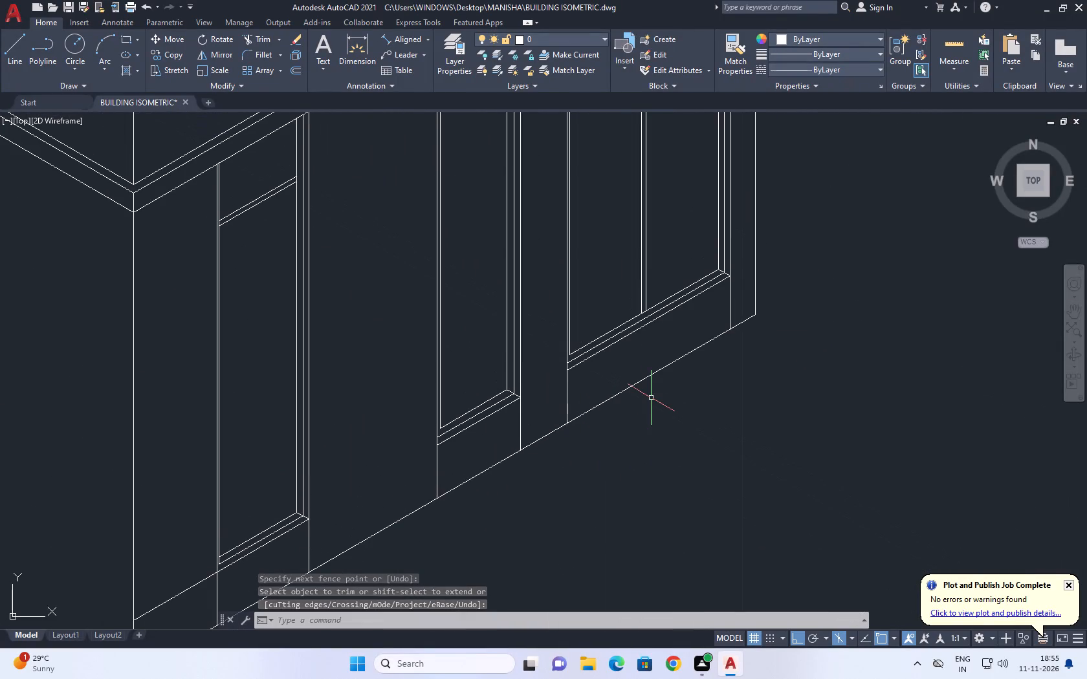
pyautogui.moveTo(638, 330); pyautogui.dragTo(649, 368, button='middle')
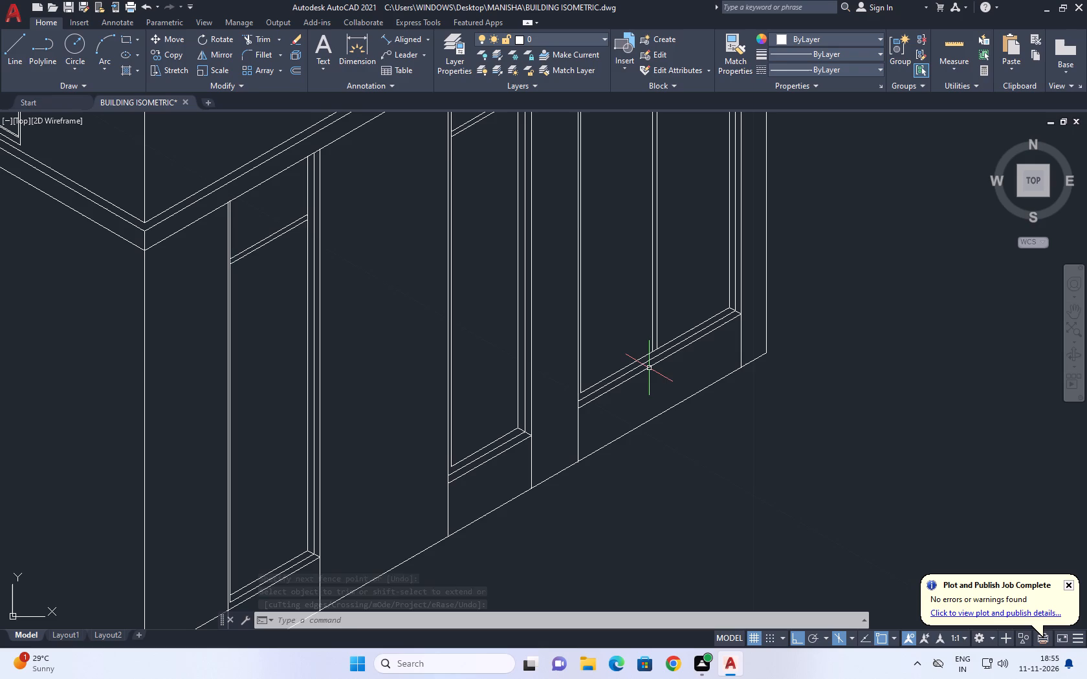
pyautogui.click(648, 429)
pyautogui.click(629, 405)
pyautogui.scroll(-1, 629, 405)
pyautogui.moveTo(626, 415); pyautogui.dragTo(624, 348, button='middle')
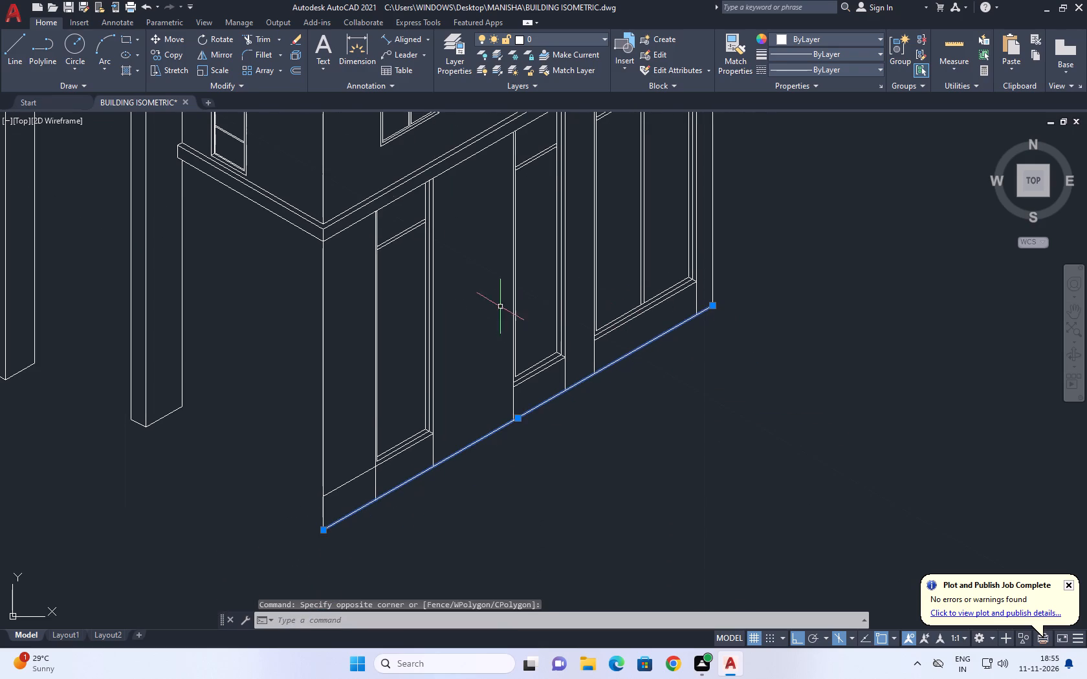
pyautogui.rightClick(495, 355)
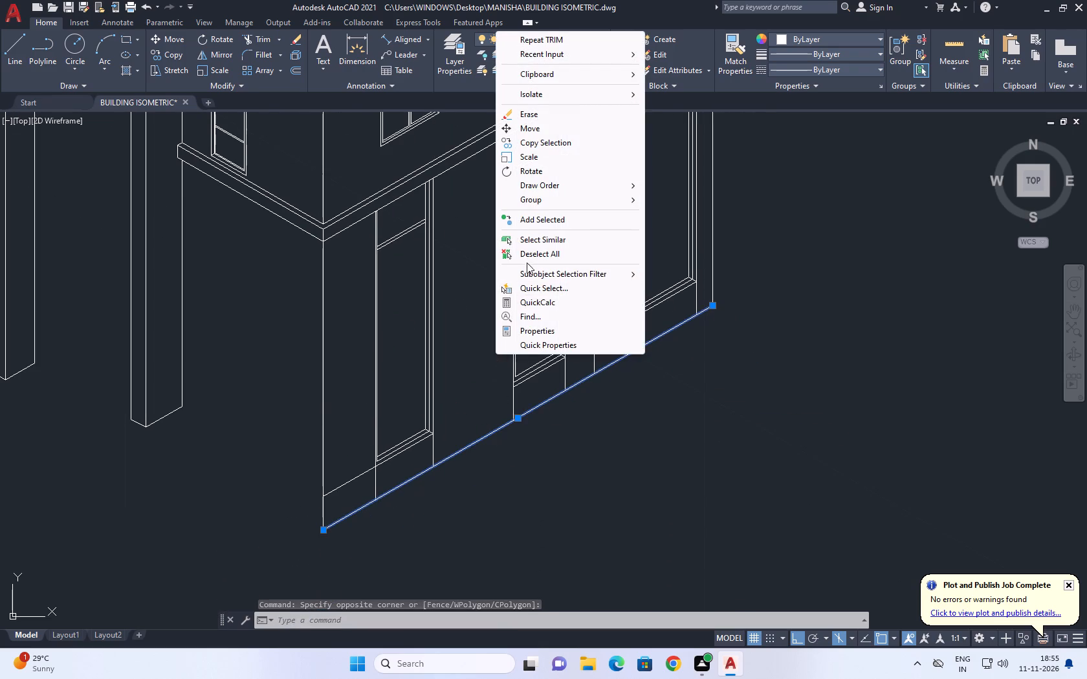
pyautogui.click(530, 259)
# Trim away the leftover plinth line between the block's front corner and the corner-side door's near jamb.
pyautogui.scroll(1, 379, 511)
pyautogui.click(353, 483)
pyautogui.click(338, 450)
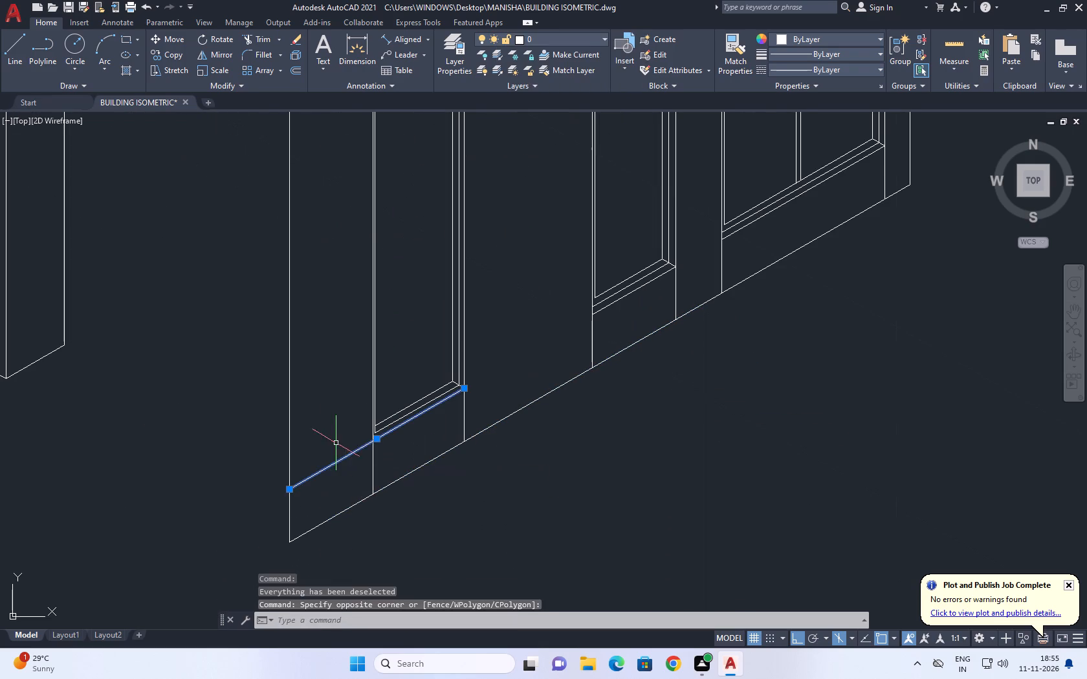
pyautogui.press('Escape')
pyautogui.write('TR')
pyautogui.press('space')
pyautogui.click(344, 476)
pyautogui.click(338, 448)
pyautogui.press('space')
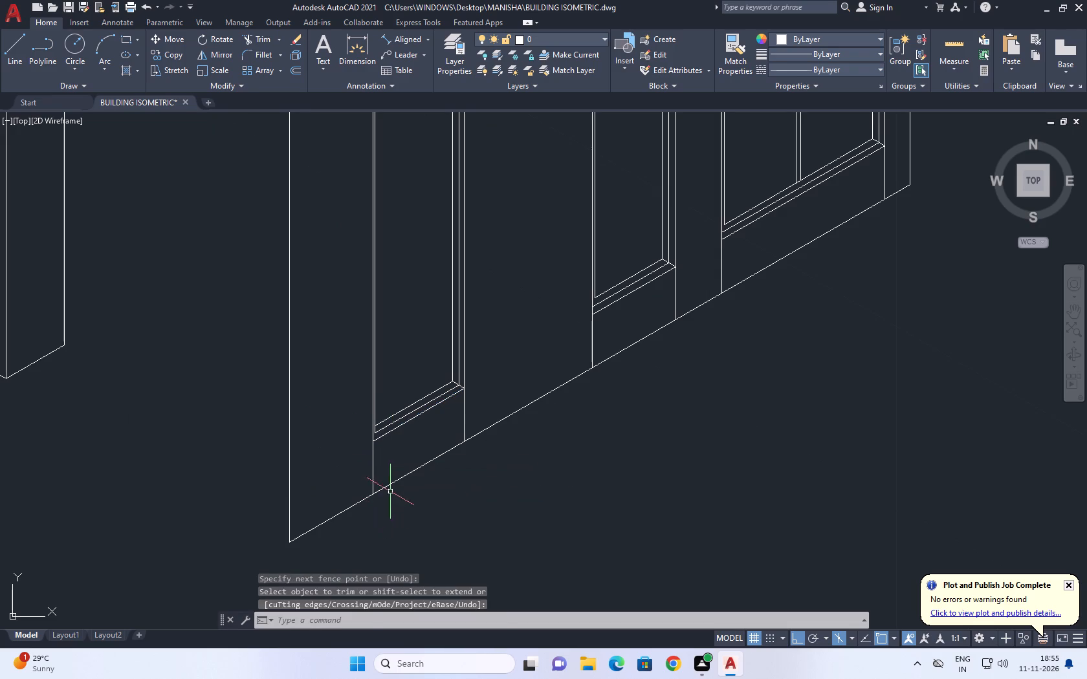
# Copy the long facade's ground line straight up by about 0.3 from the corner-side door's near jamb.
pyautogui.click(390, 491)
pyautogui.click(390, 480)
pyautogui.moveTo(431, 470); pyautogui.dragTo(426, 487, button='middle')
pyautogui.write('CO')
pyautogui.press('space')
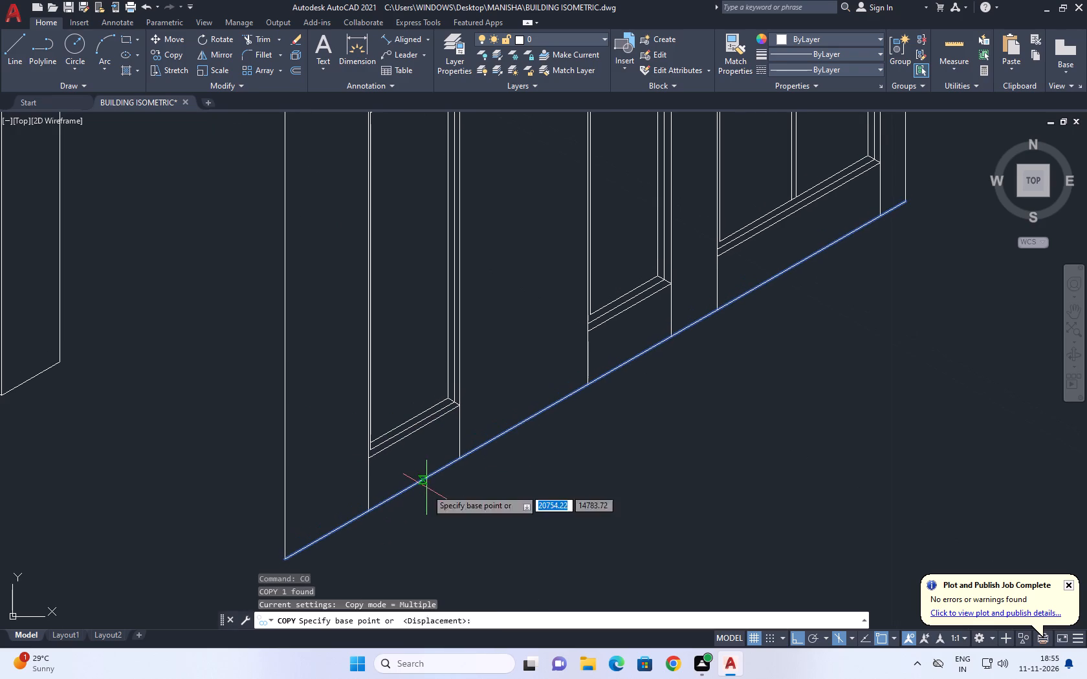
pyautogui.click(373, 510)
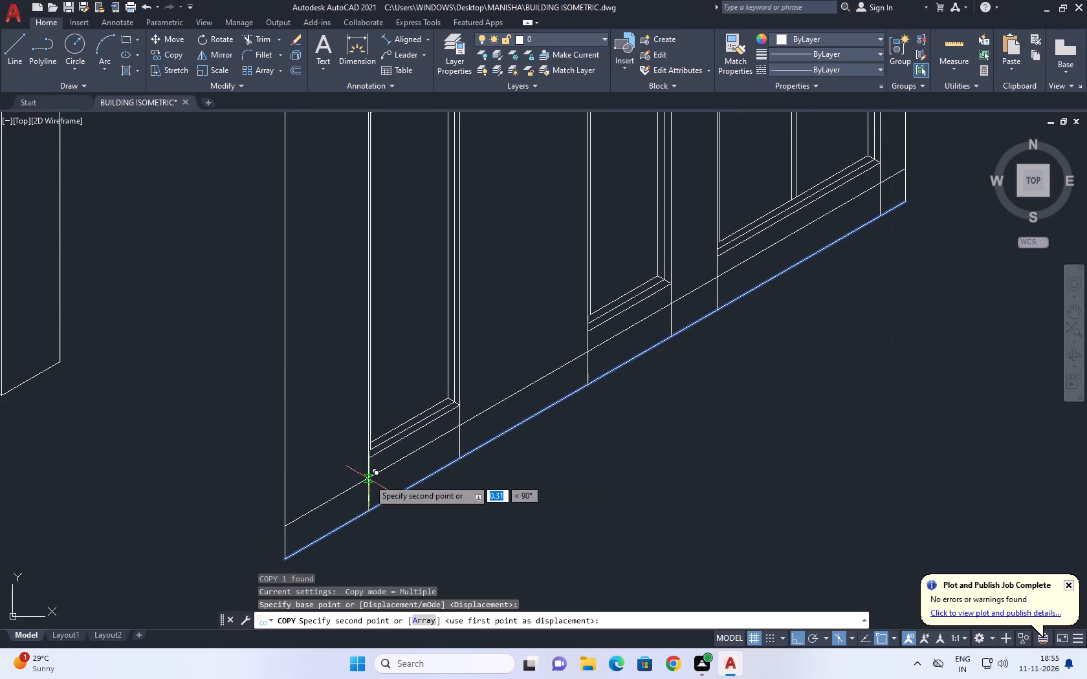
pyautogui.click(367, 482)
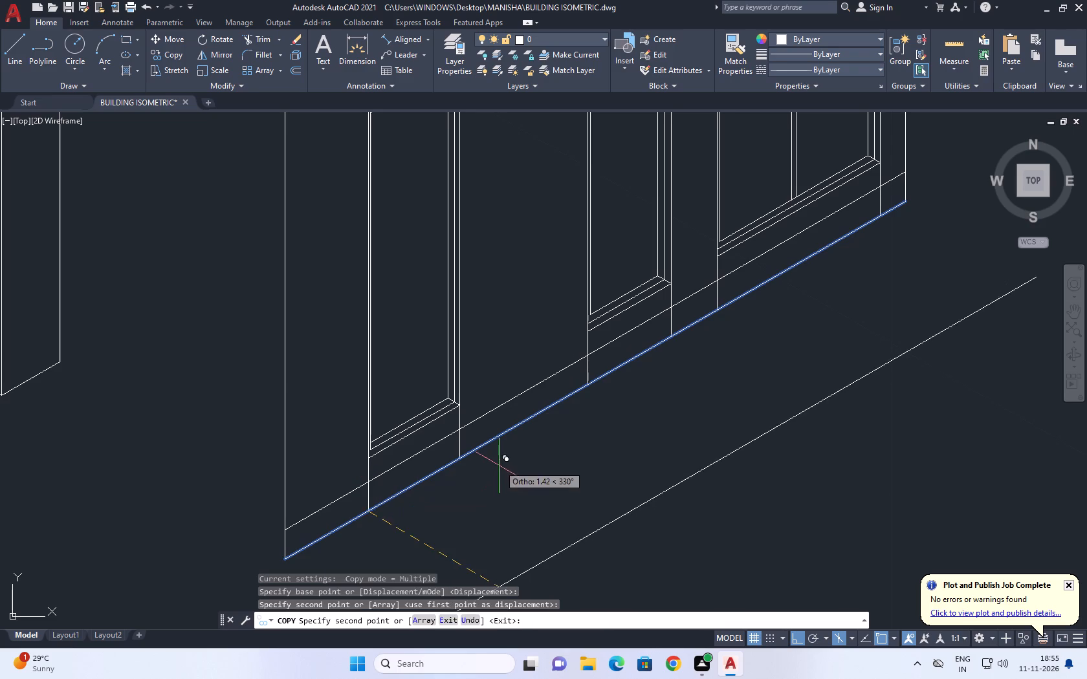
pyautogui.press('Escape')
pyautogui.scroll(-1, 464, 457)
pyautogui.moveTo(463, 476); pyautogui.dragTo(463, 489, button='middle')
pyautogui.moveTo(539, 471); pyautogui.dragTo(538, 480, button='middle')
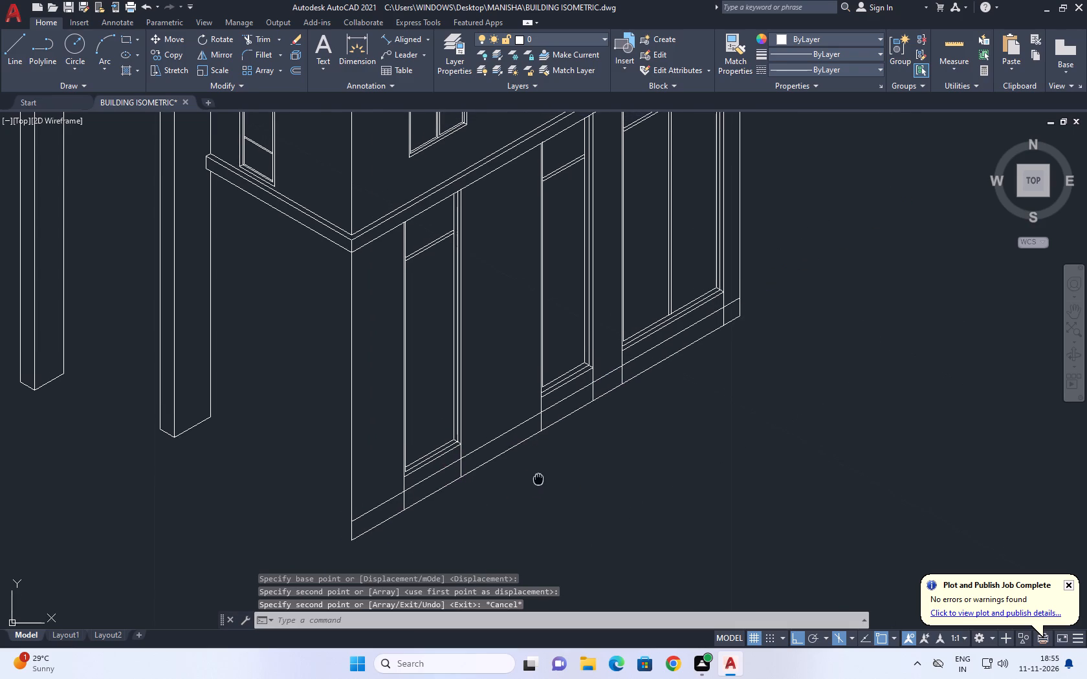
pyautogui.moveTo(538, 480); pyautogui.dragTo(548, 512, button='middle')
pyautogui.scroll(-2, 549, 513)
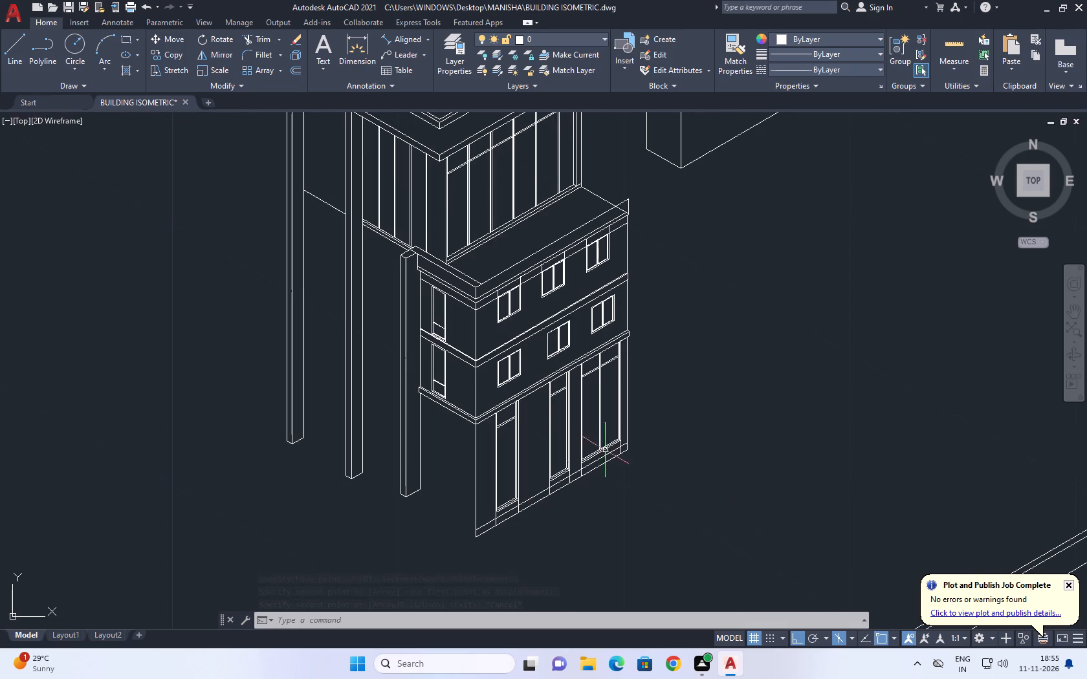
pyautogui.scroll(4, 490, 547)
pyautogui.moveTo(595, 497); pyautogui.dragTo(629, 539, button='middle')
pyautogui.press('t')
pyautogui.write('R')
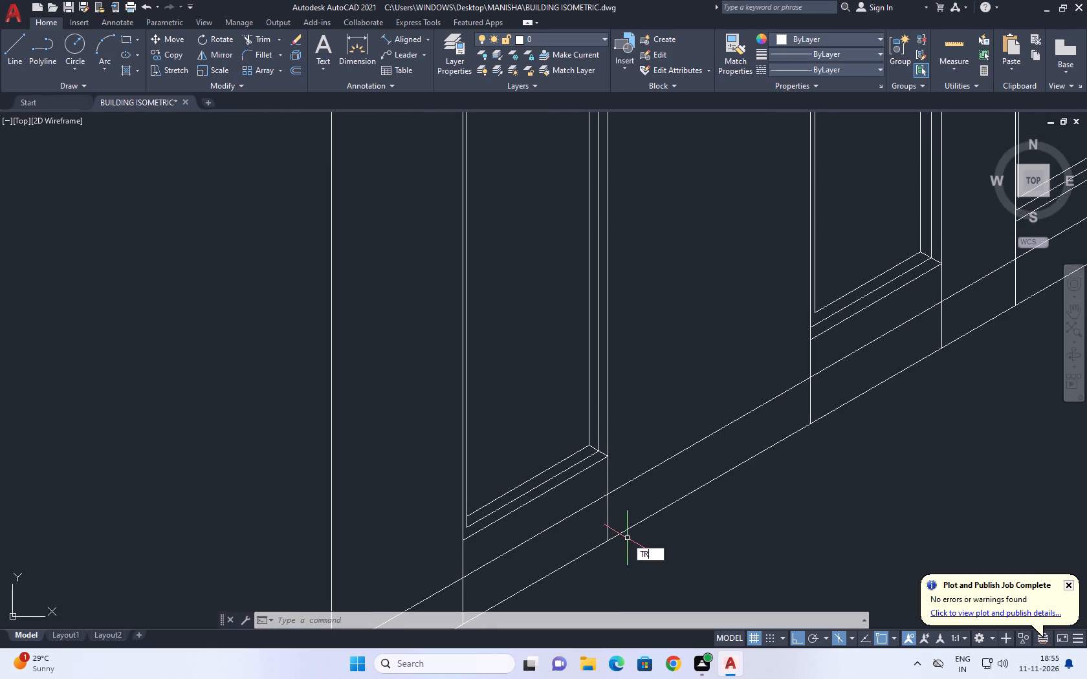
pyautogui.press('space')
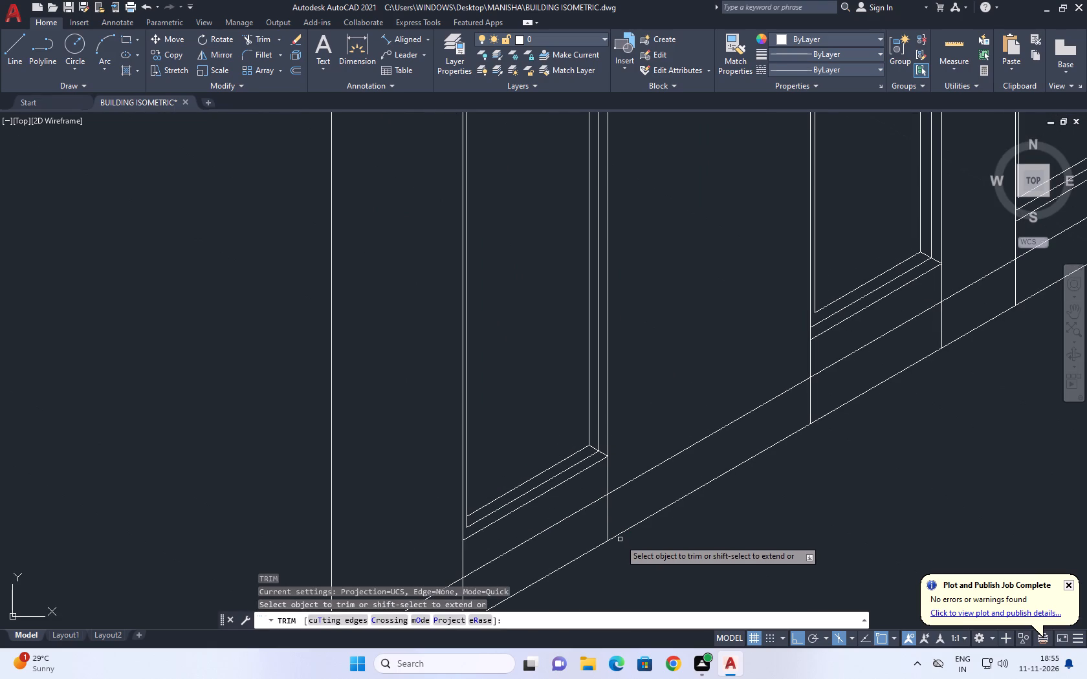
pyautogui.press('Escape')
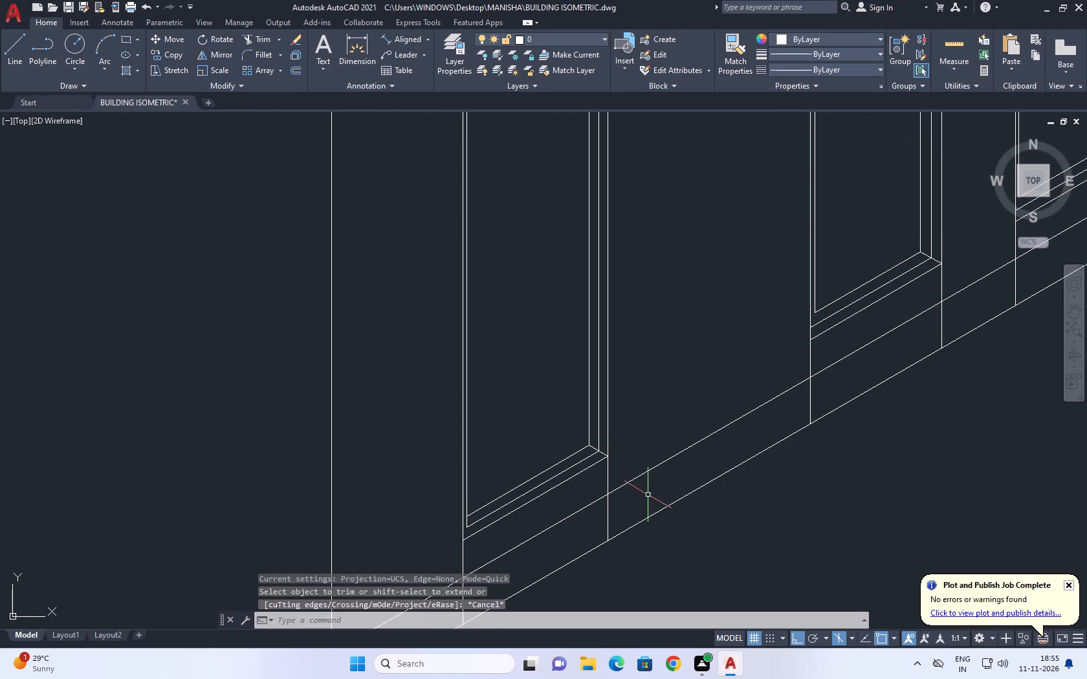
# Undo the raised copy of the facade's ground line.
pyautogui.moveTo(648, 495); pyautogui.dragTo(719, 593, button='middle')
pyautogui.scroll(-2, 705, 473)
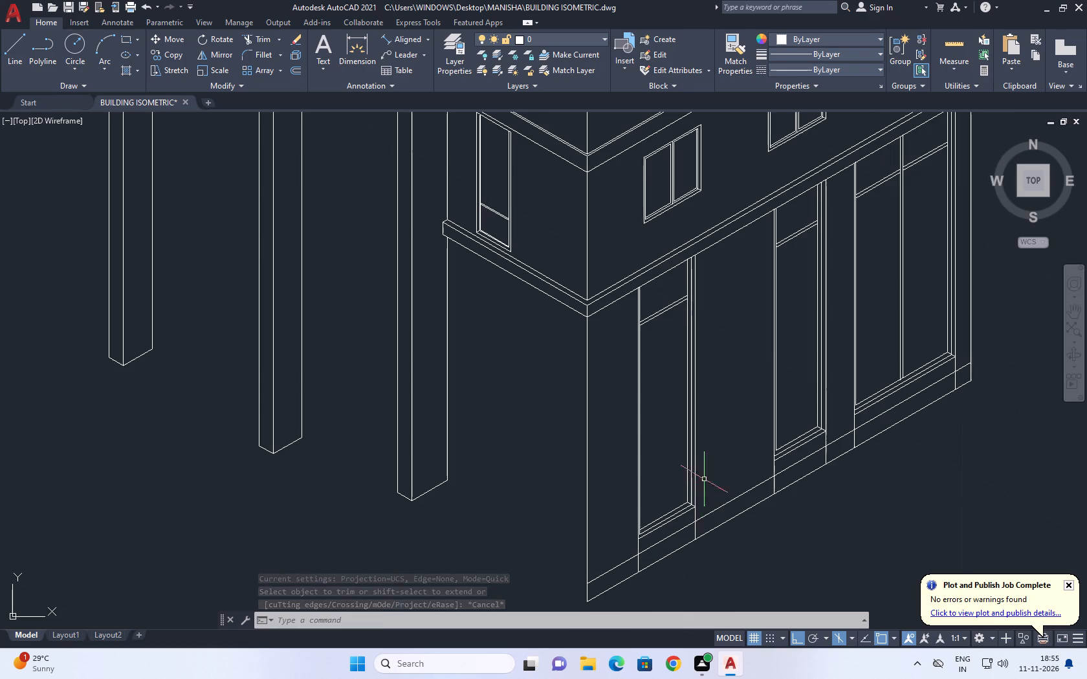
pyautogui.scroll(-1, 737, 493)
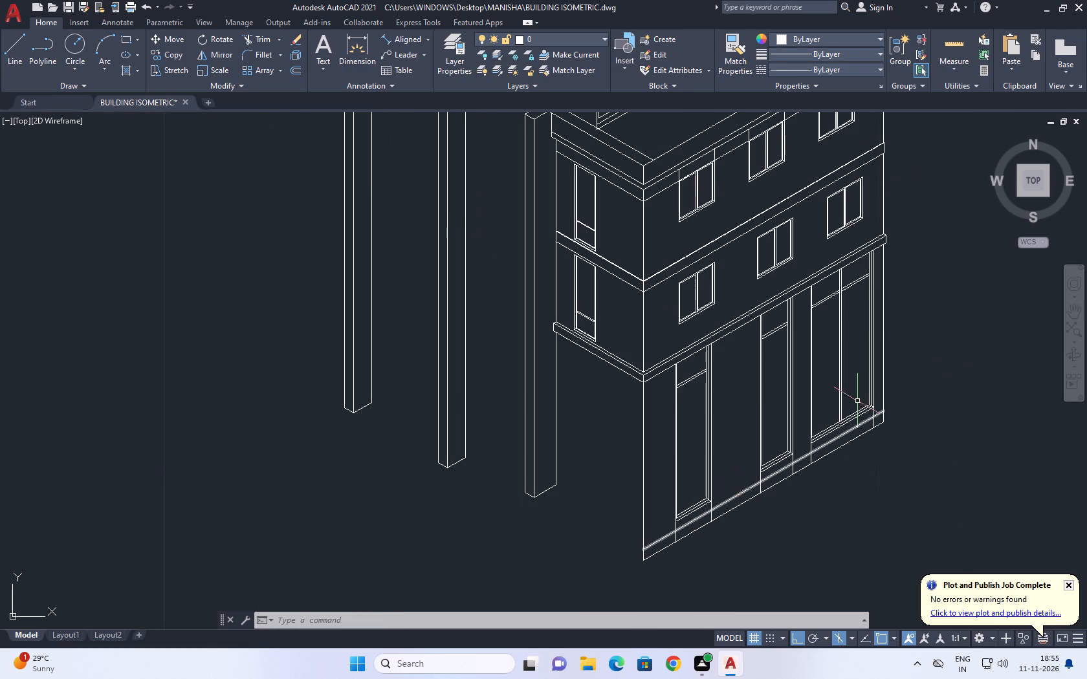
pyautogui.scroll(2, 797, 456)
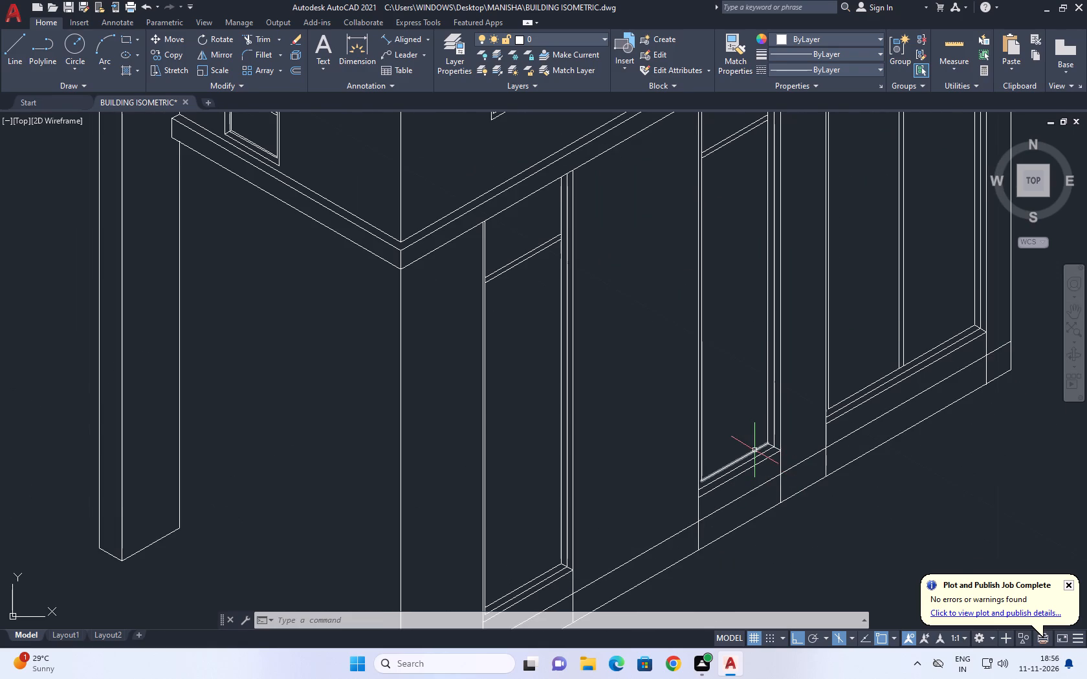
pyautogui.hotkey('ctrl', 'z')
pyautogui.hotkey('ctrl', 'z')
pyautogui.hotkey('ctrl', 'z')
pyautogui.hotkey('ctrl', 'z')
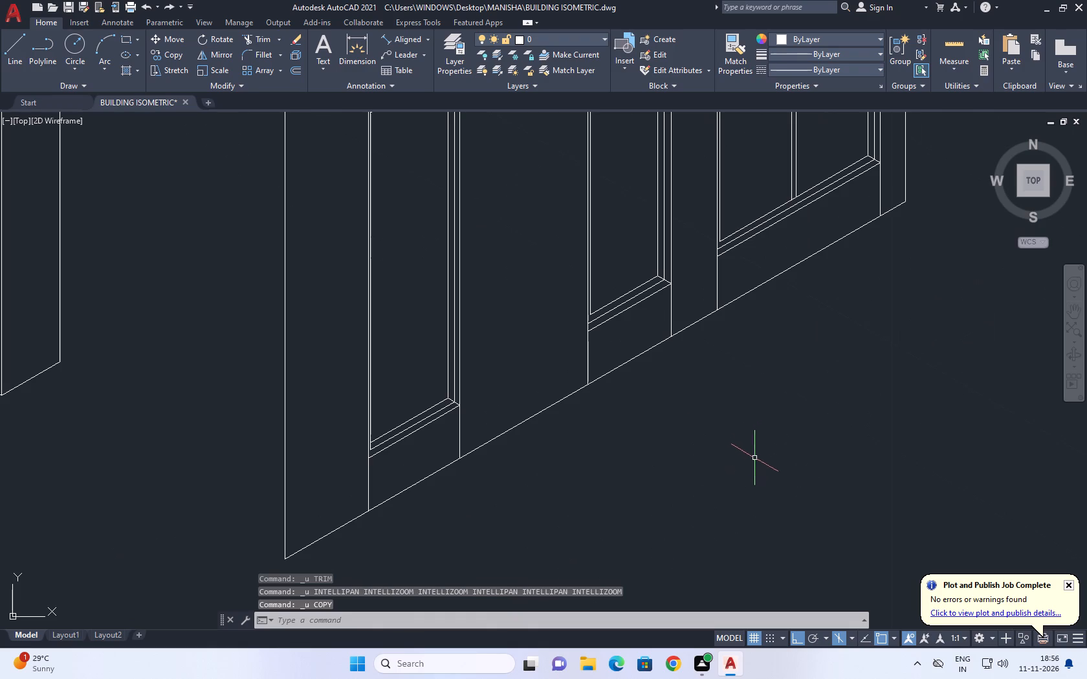
# Erase the middle of the three far jamb verticals on the corner-side door.
pyautogui.moveTo(675, 408); pyautogui.dragTo(762, 509, button='middle')
pyautogui.scroll(3, 536, 501)
pyautogui.click(550, 485)
pyautogui.click(531, 445)
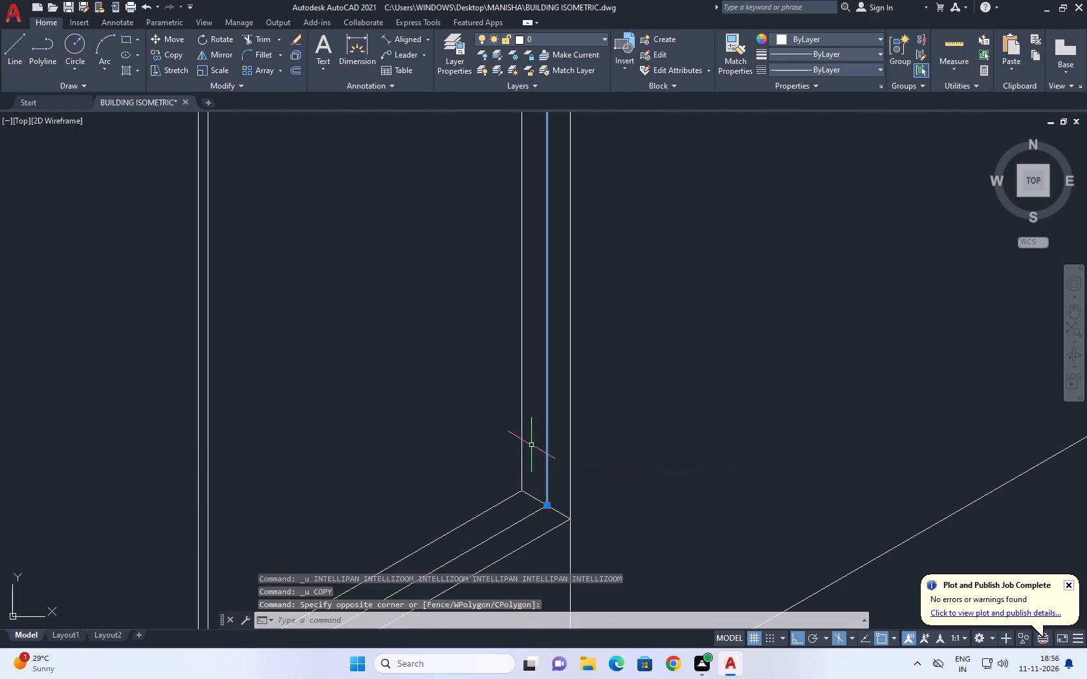
pyautogui.rightClick(660, 420)
pyautogui.click(708, 181)
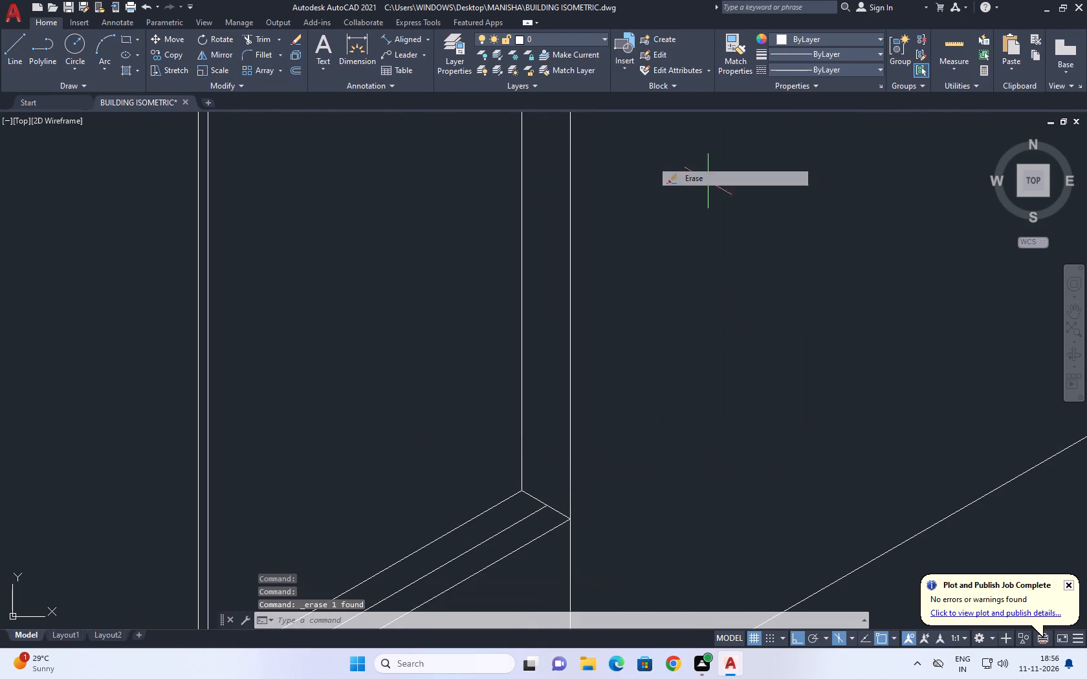
# Move the short slanted return line at the corner-side door's far sill end down the outer jamb to the ground line.
pyautogui.scroll(-4, 734, 348)
pyautogui.moveTo(749, 346); pyautogui.dragTo(729, 475, button='middle')
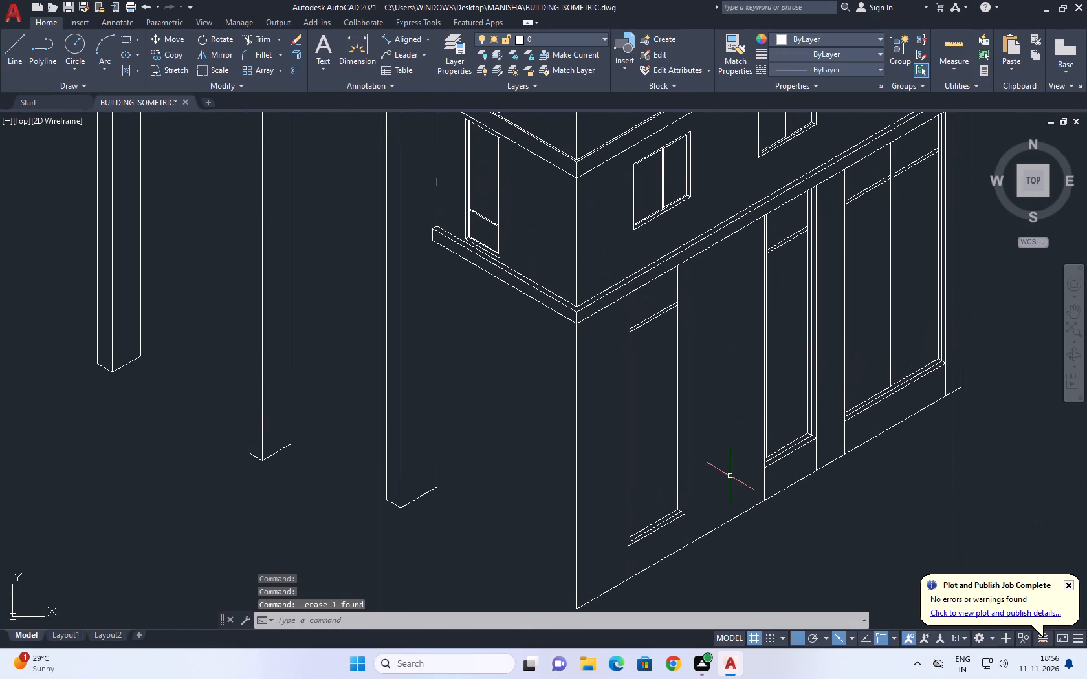
pyautogui.scroll(2, 679, 521)
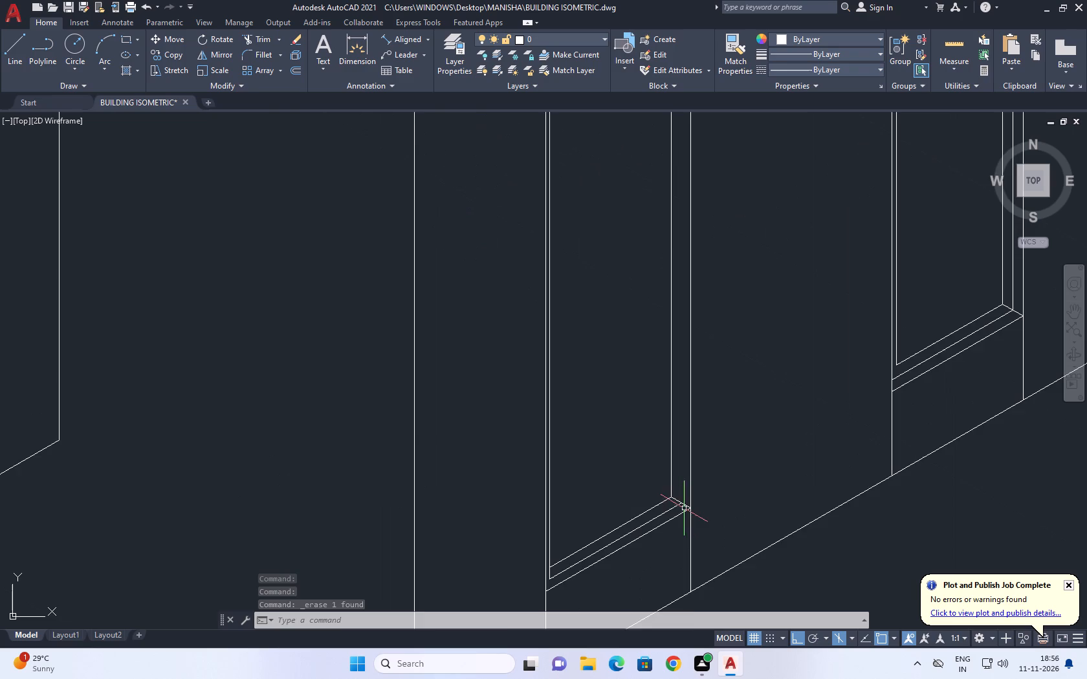
pyautogui.scroll(2, 684, 507)
pyautogui.click(683, 482)
pyautogui.click(672, 508)
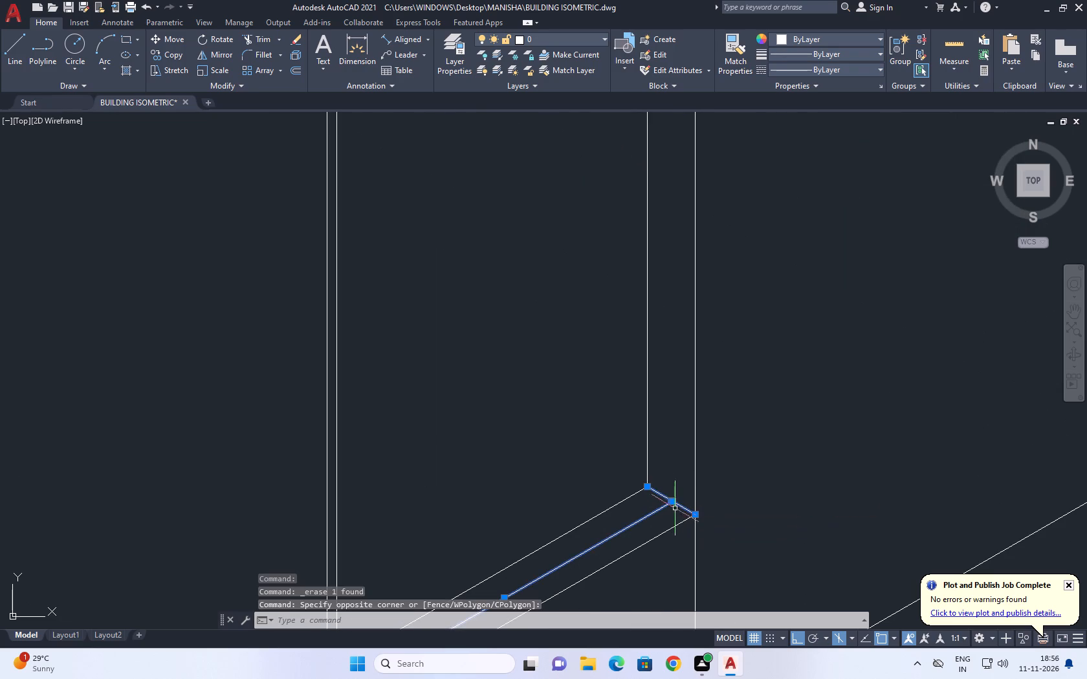
pyautogui.moveTo(745, 353); pyautogui.dragTo(747, 344, button='right')
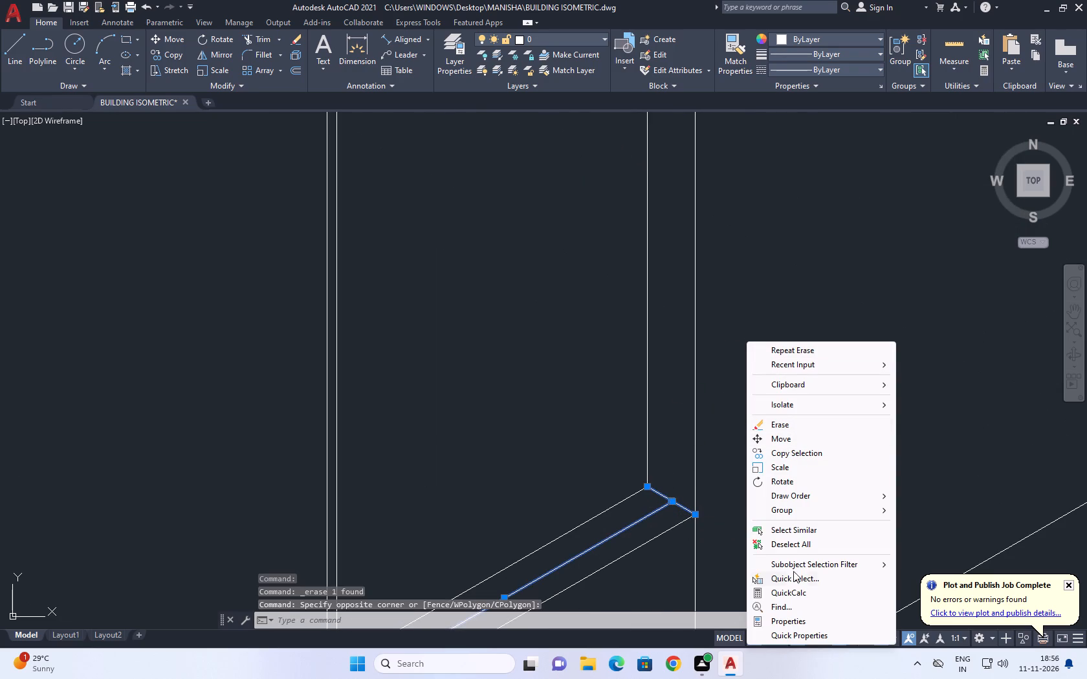
pyautogui.click(795, 544)
pyautogui.scroll(2, 670, 511)
pyautogui.click(686, 495)
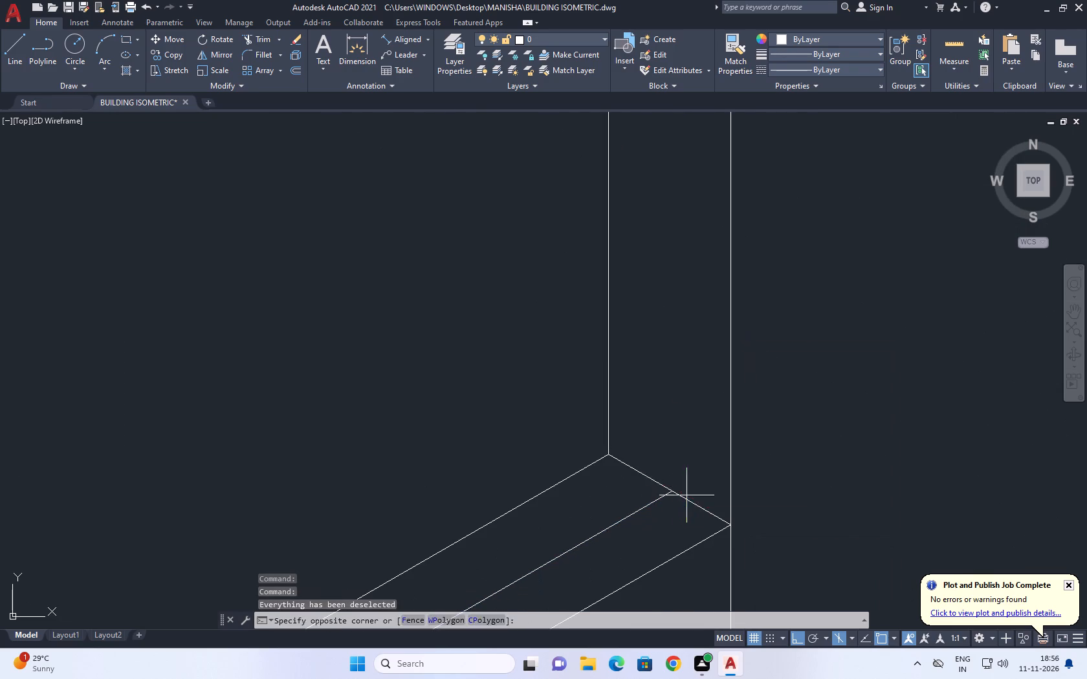
pyautogui.click(685, 512)
pyautogui.click(165, 40)
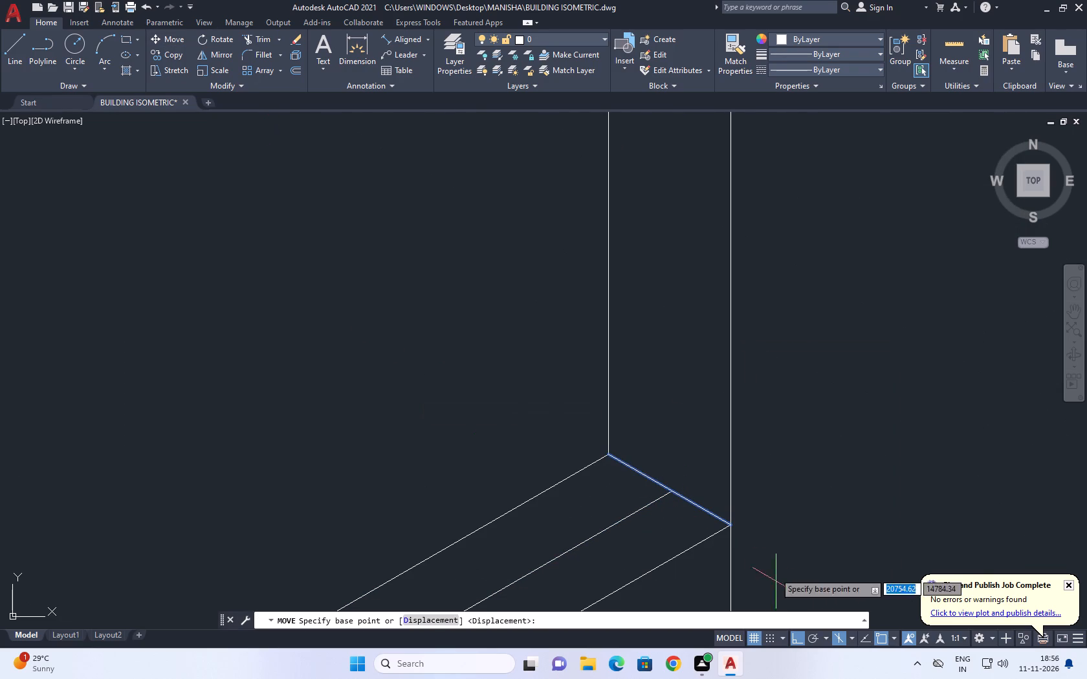
pyautogui.moveTo(732, 523); pyautogui.dragTo(736, 513)
pyautogui.scroll(-3, 753, 425)
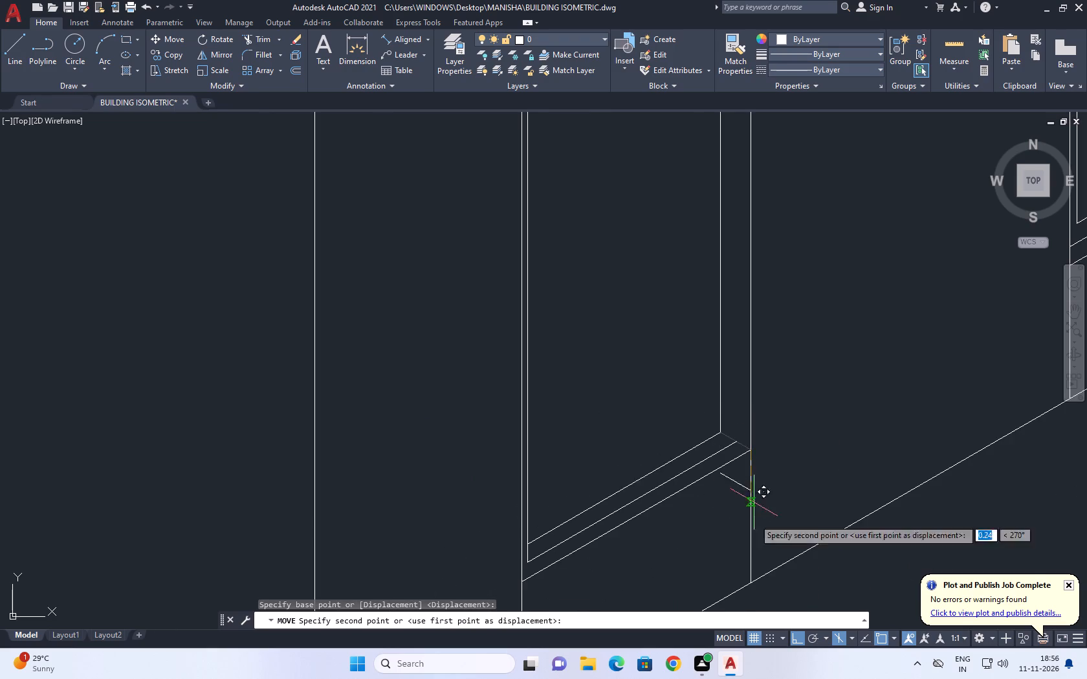
pyautogui.scroll(2, 747, 599)
pyautogui.moveTo(751, 555); pyautogui.dragTo(750, 571)
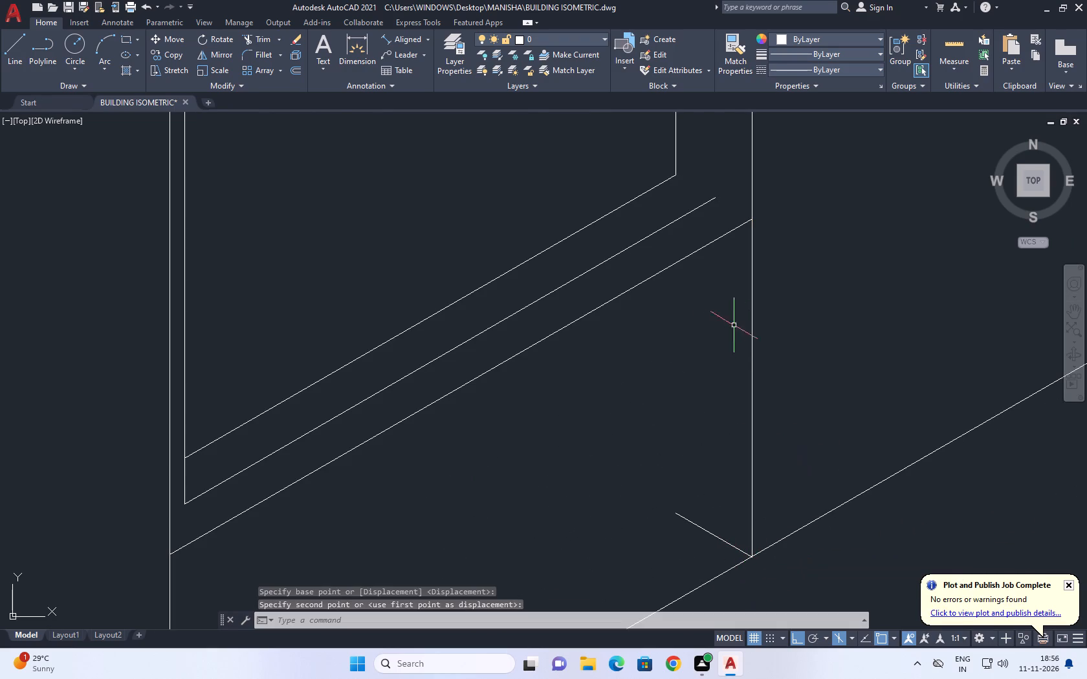
# Fillet the corner-side door's inner far jamb vertical with the slanted return line at ground level.
pyautogui.click(267, 53)
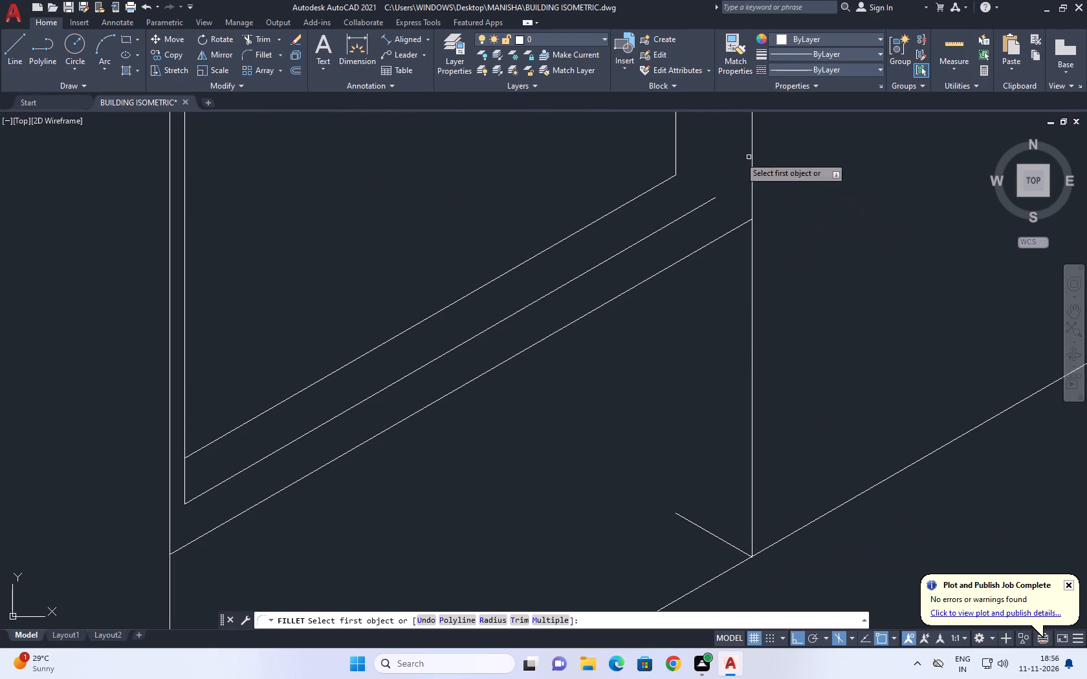
pyautogui.click(676, 158)
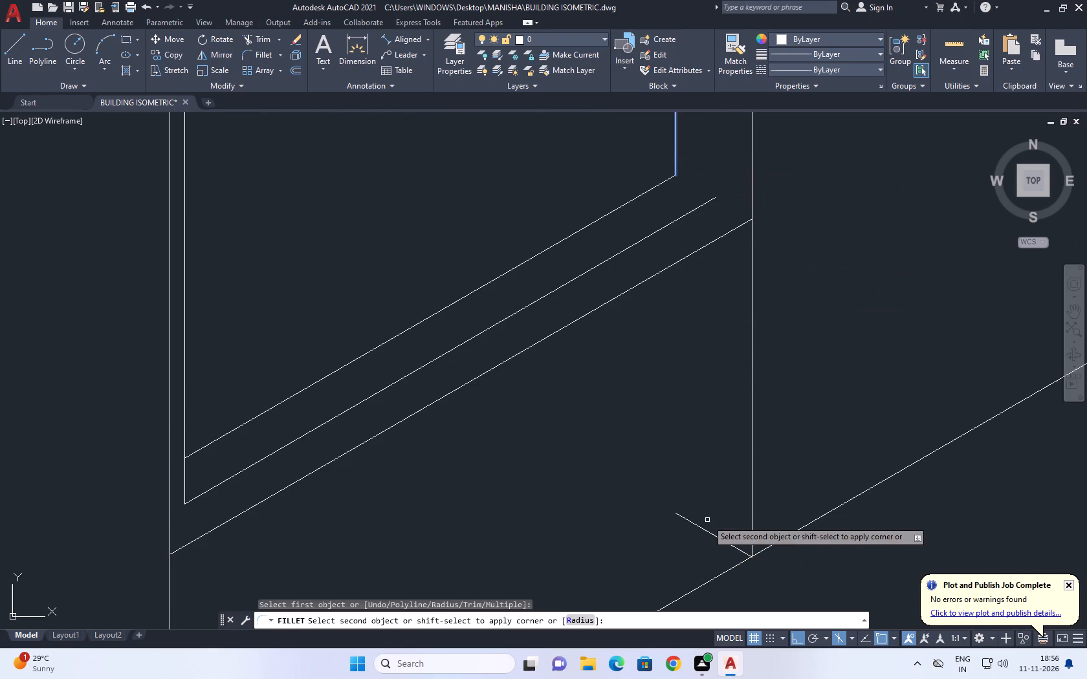
pyautogui.click(704, 532)
# Trim the corner-side door's two lower sill lines where they run past the inner far jamb vertical.
pyautogui.moveTo(758, 325); pyautogui.dragTo(797, 431, button='middle')
pyautogui.moveTo(620, 268); pyautogui.dragTo(613, 323, button='middle')
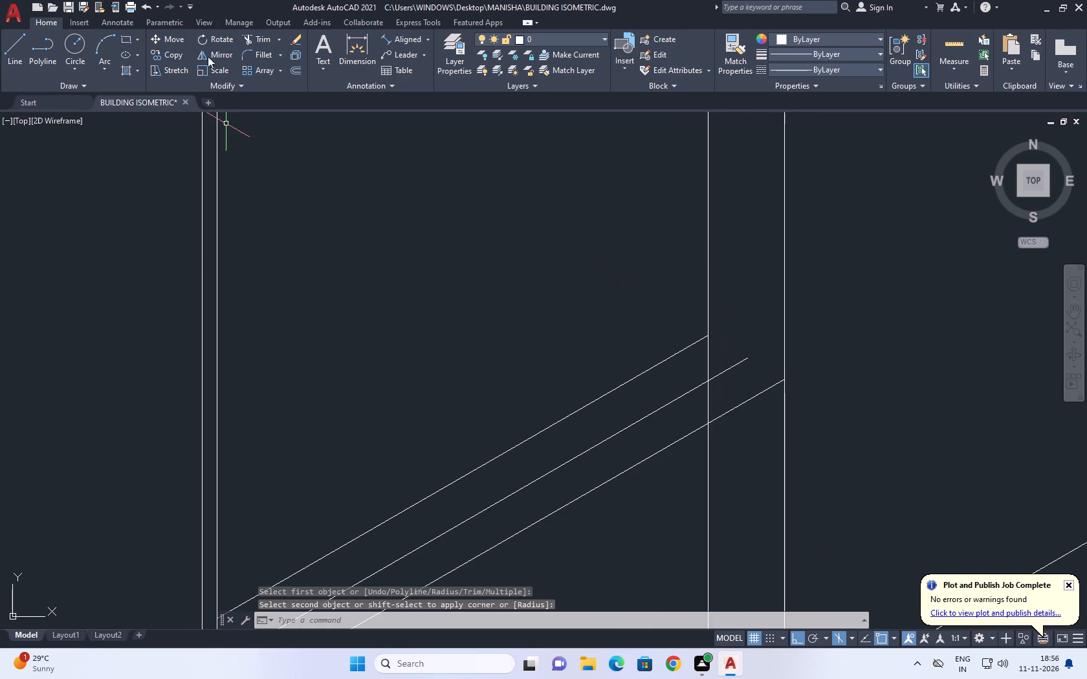
pyautogui.click(261, 36)
pyautogui.scroll(2, 728, 454)
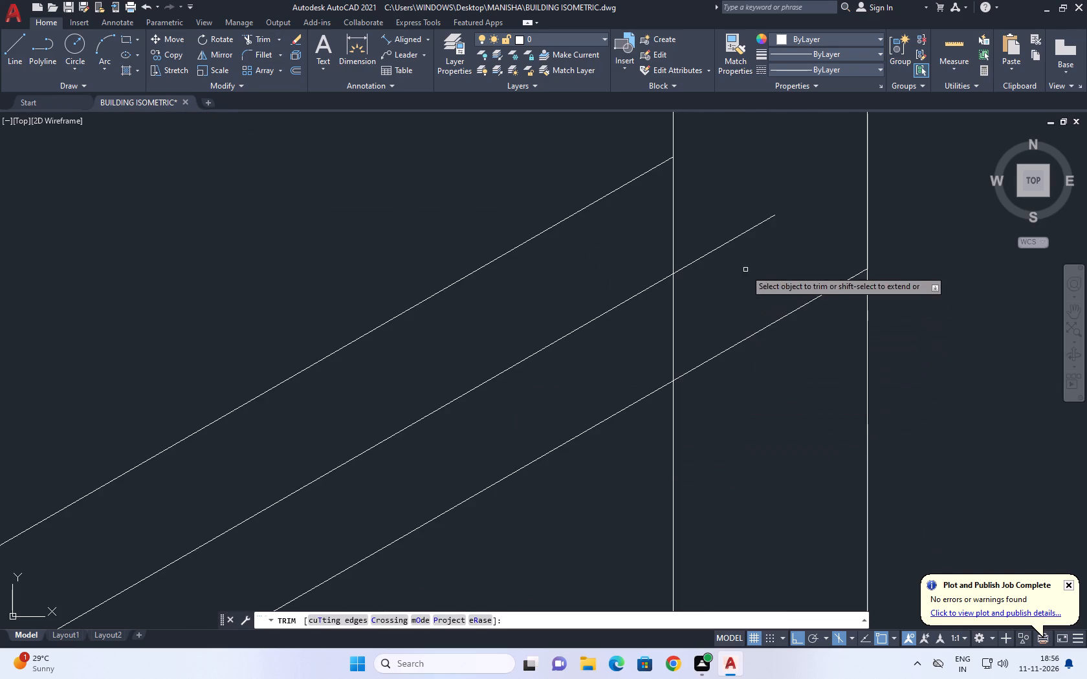
pyautogui.click(759, 189)
pyautogui.moveTo(787, 399); pyautogui.dragTo(798, 409)
pyautogui.rightClick(796, 332)
pyautogui.click(817, 363)
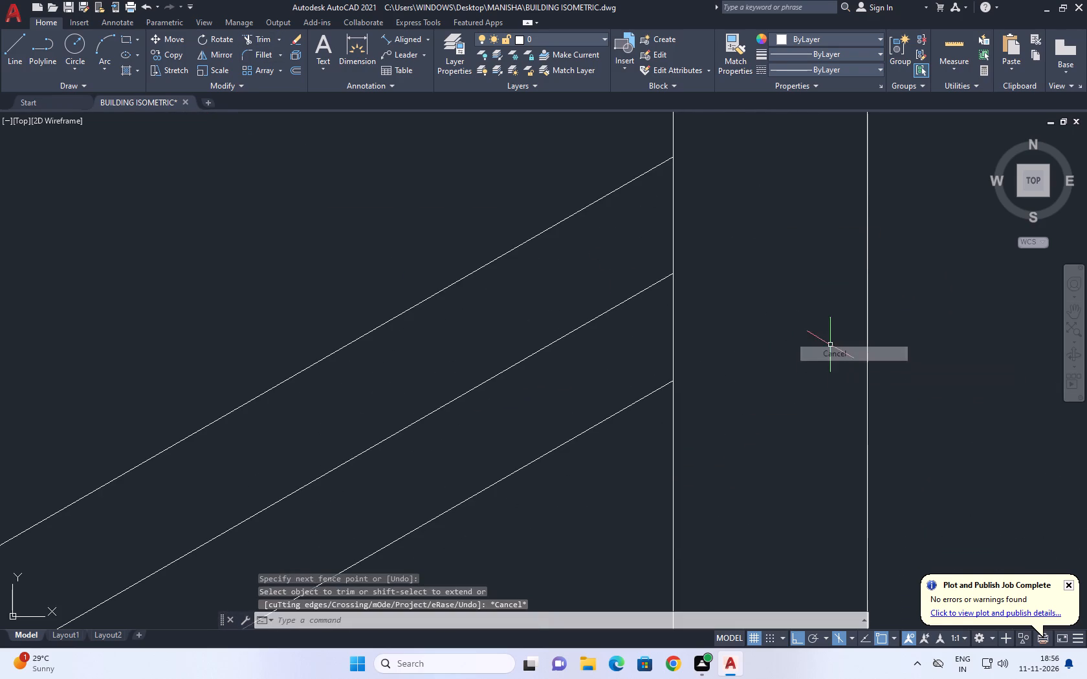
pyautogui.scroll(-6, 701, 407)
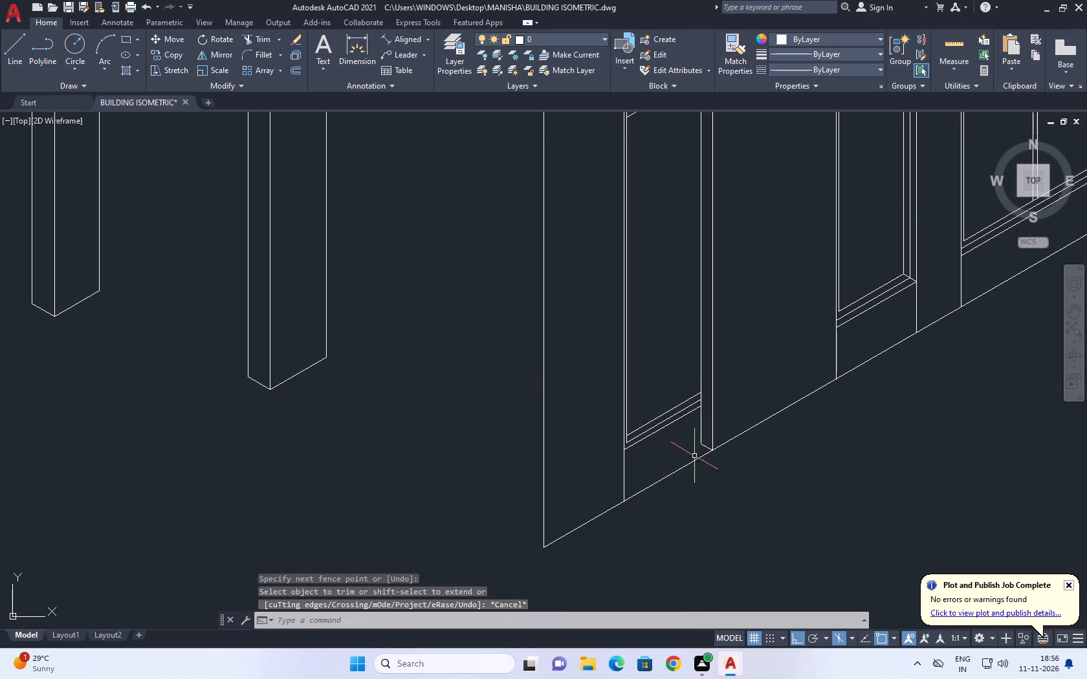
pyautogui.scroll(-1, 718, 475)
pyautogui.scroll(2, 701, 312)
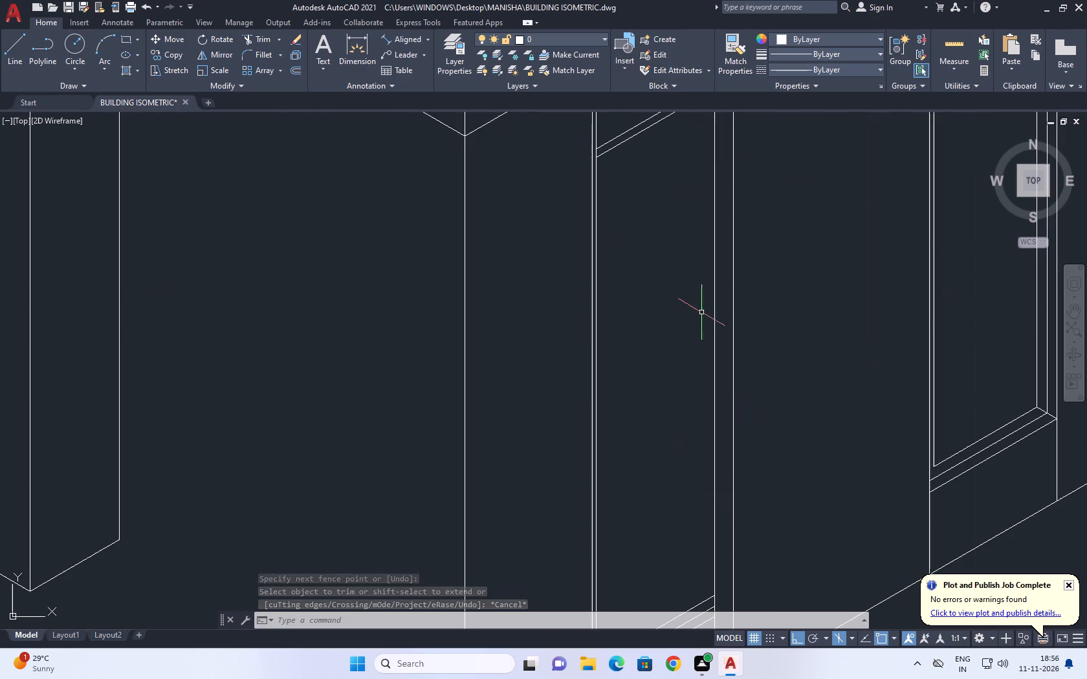
# Copy the corner-side door's inner far jamb vertical 0.05 into the opening along the 150° isometric direction.
pyautogui.click(718, 336)
pyautogui.click(710, 328)
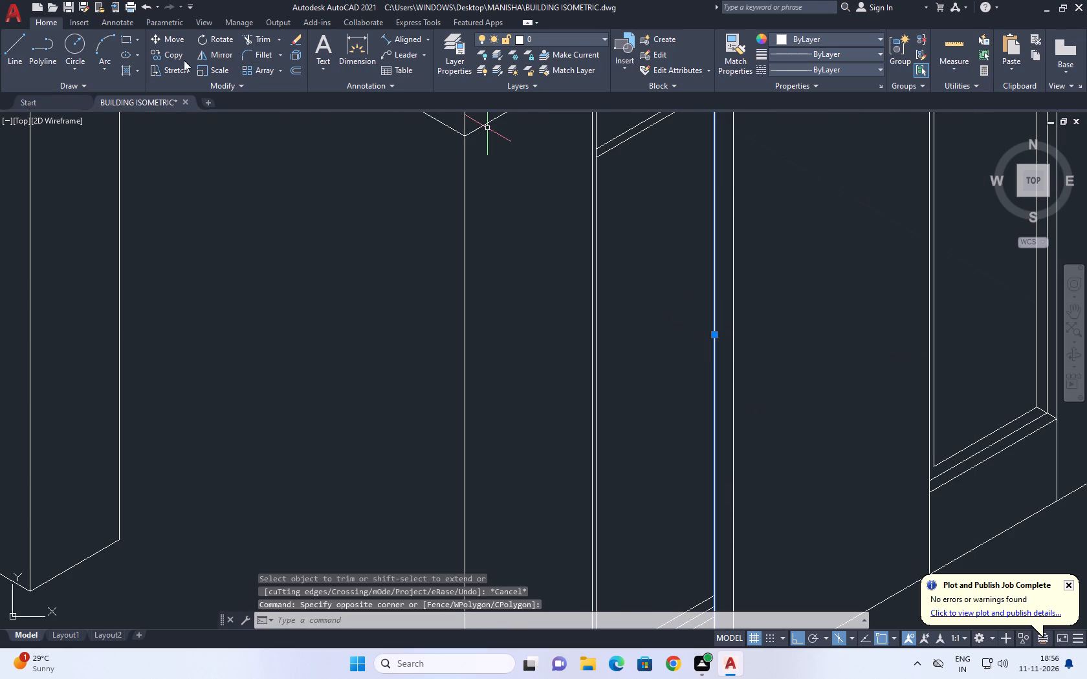
pyautogui.click(173, 55)
pyautogui.scroll(2, 670, 351)
pyautogui.click(721, 336)
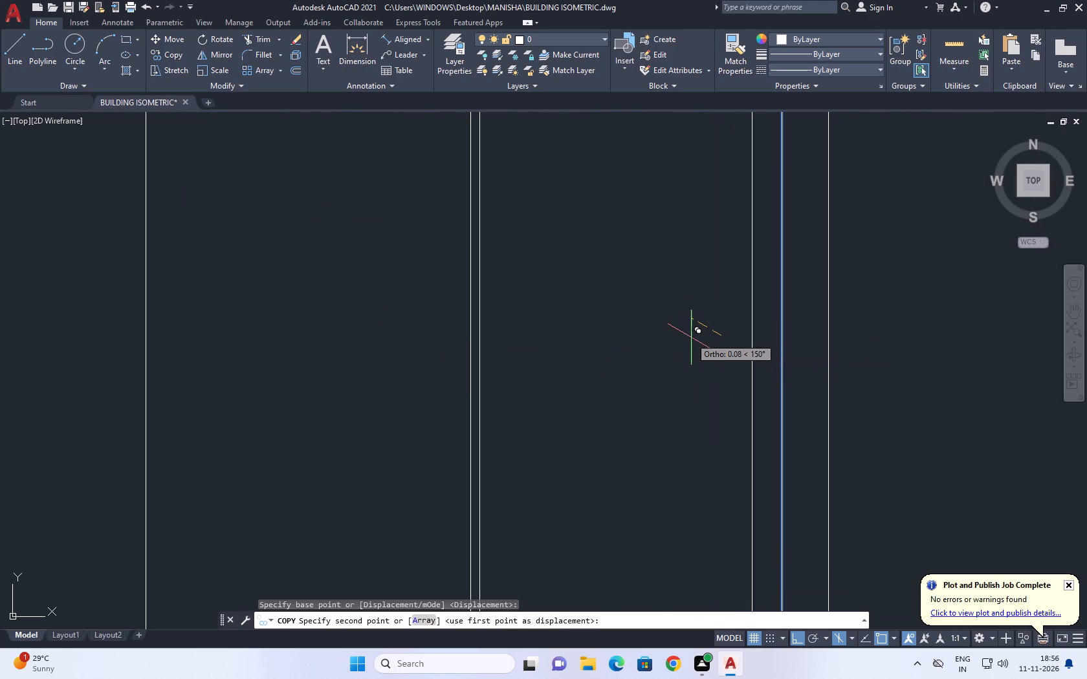
pyautogui.scroll(-3, 689, 338)
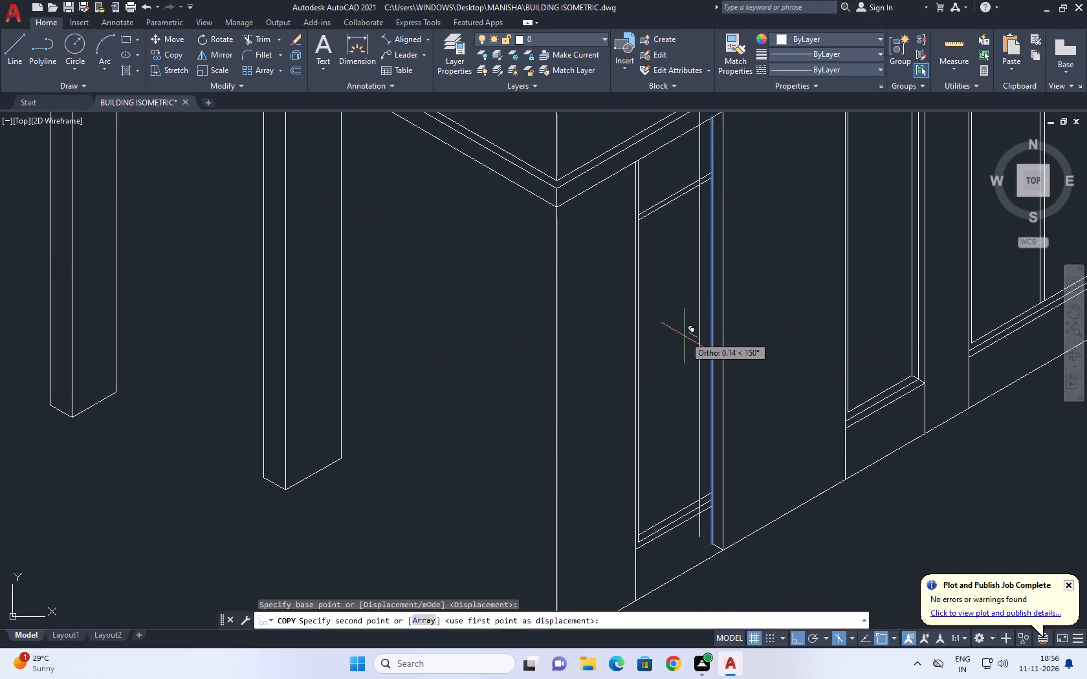
pyautogui.write('0.05')
pyautogui.press('Return')
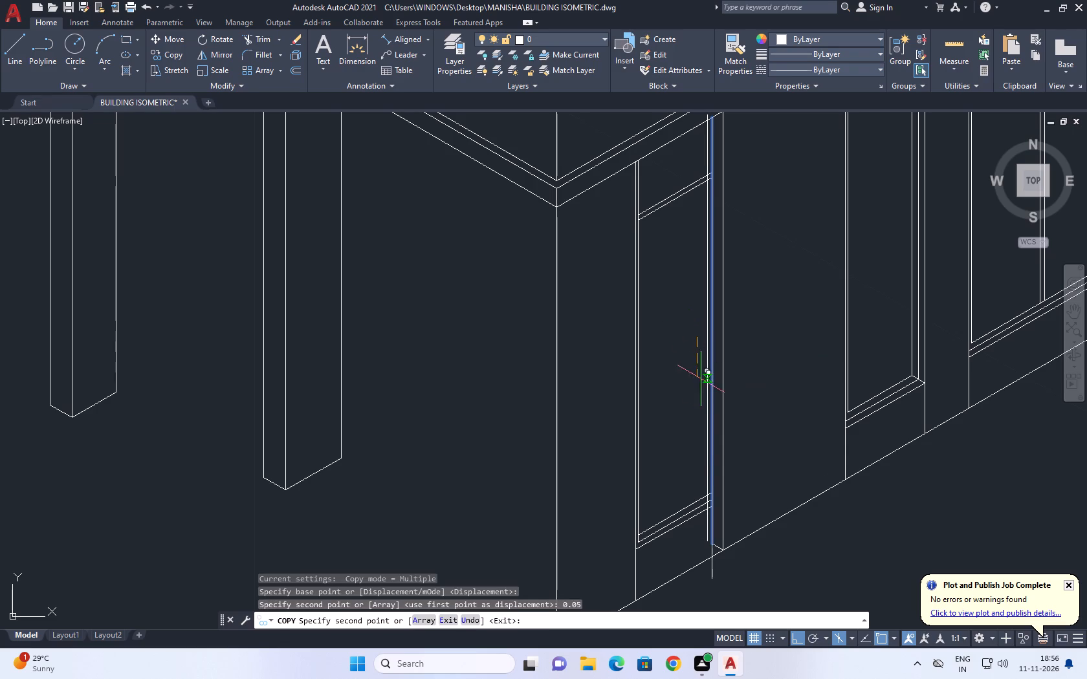
# Place a second copy of the inner far jamb vertical at 0.1 from the original, also along 150°.
pyautogui.scroll(2, 682, 436)
pyautogui.scroll(-5, 663, 383)
pyautogui.scroll(1, 668, 368)
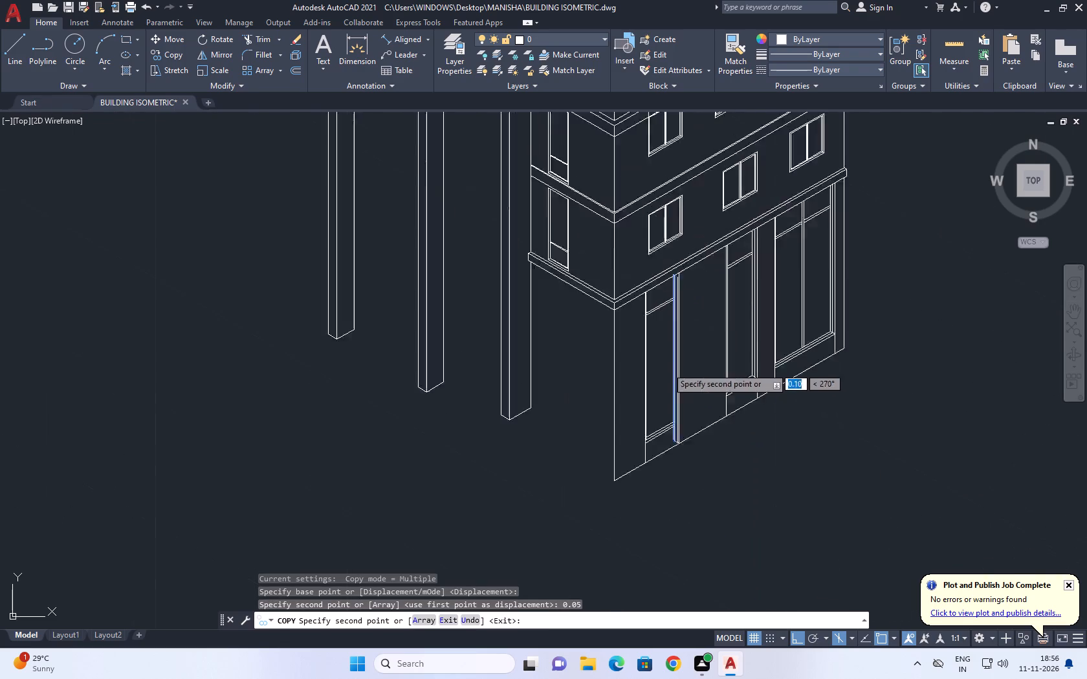
pyautogui.scroll(2, 666, 367)
pyautogui.press('F5')
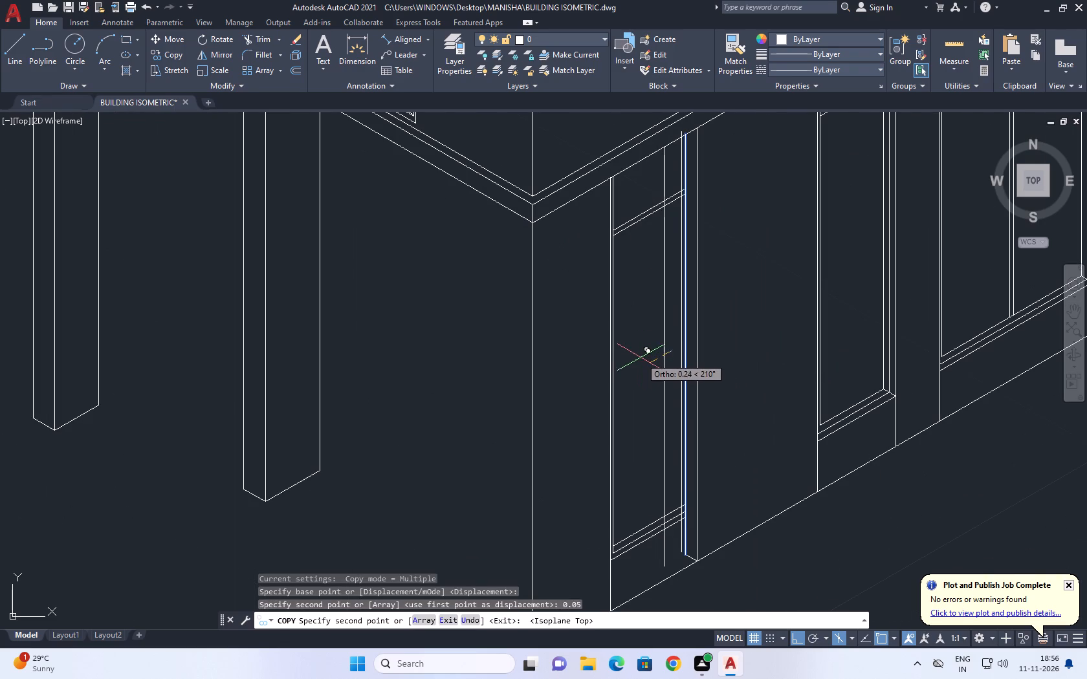
pyautogui.scroll(2, 648, 339)
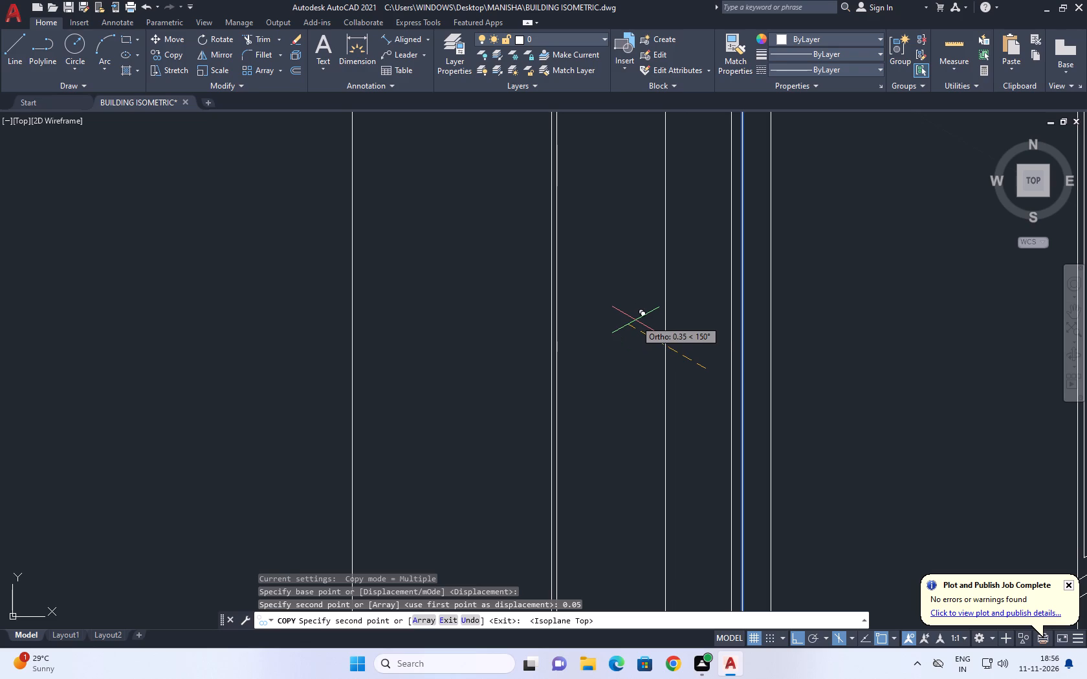
pyautogui.write('0.01')
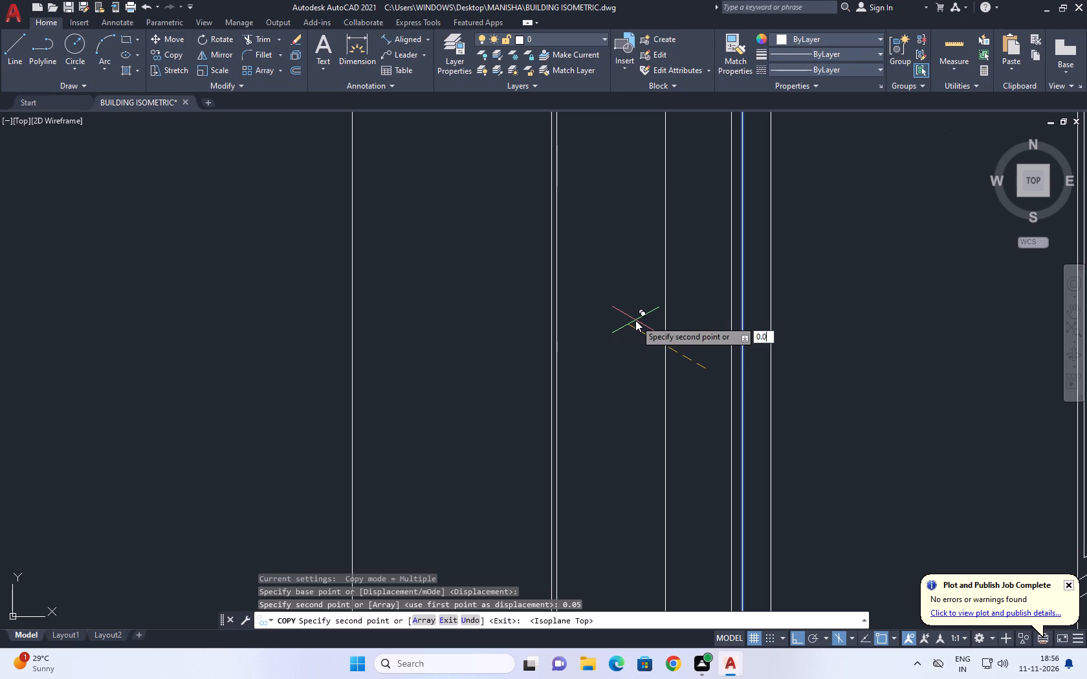
pyautogui.press('BackSpace')
pyautogui.press('BackSpace')
pyautogui.press('1')
pyautogui.press('Return')
pyautogui.scroll(-2, 742, 323)
pyautogui.press('Escape')
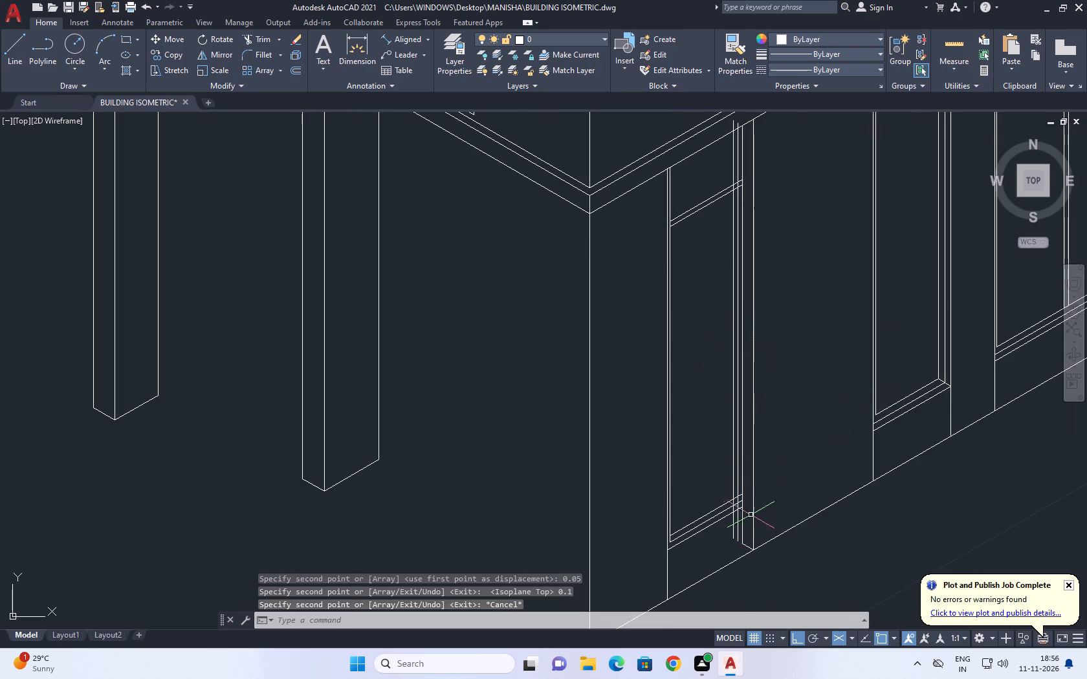
# Trim the two copied jamb verticals where they run below the corner-side door's lowest sill line.
pyautogui.scroll(2, 741, 515)
pyautogui.moveTo(721, 524); pyautogui.dragTo(755, 487, button='middle')
pyautogui.press('t')
pyautogui.press('r')
pyautogui.press('space')
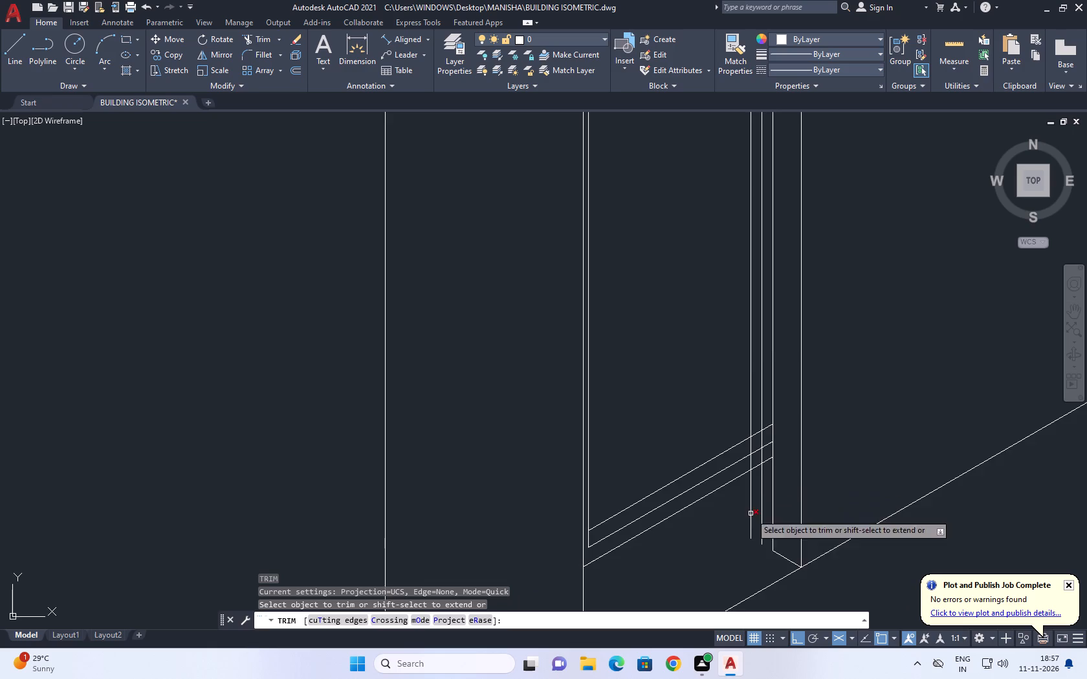
pyautogui.scroll(2, 752, 539)
pyautogui.click(789, 374)
pyautogui.moveTo(747, 420); pyautogui.dragTo(741, 429)
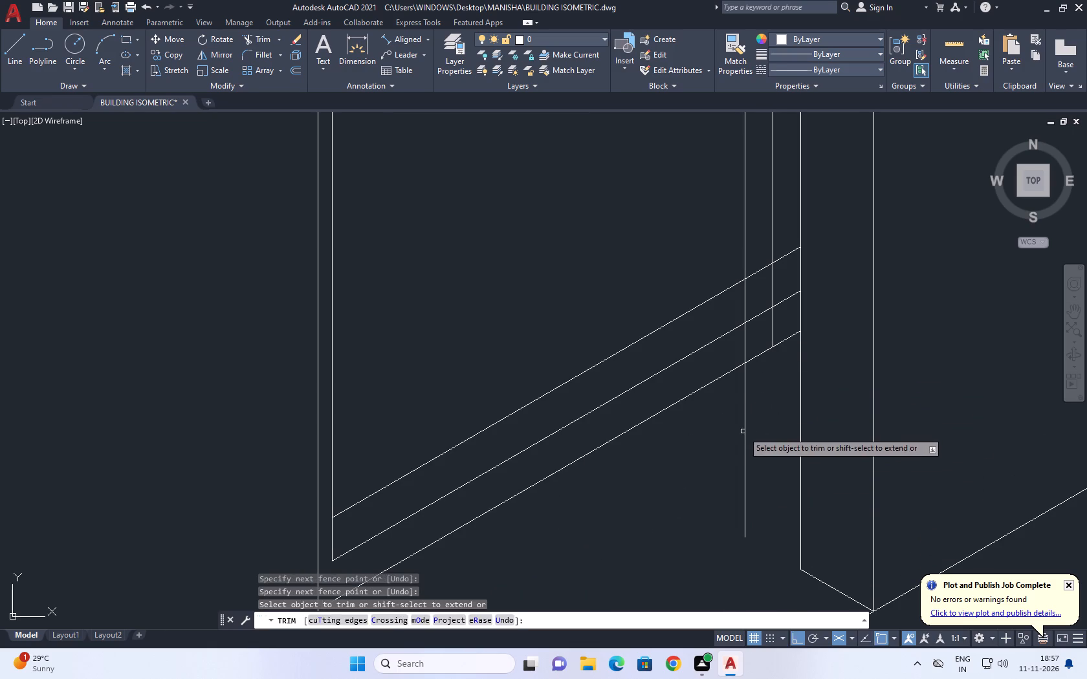
pyautogui.click(743, 431)
pyautogui.click(754, 402)
# Trim the upper two sill lines and copied verticals so each sill line ends in a nested corner with its own vertical.
pyautogui.moveTo(784, 374); pyautogui.dragTo(787, 433, button='middle')
pyautogui.click(790, 304)
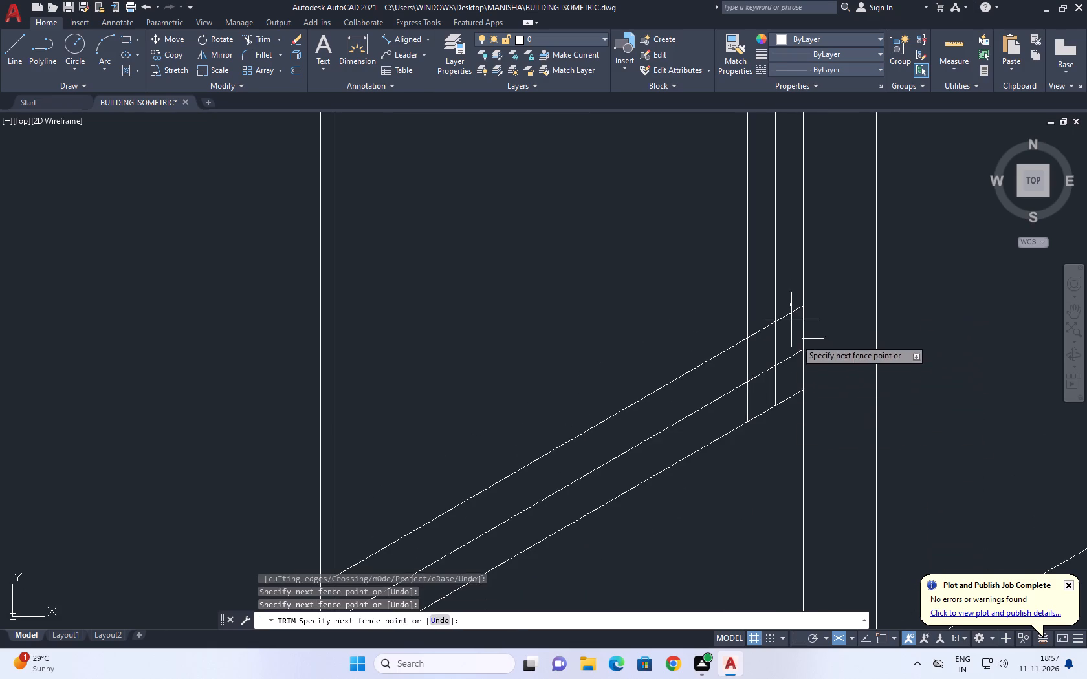
pyautogui.click(797, 368)
pyautogui.click(784, 383)
pyautogui.click(741, 405)
pyautogui.click(743, 357)
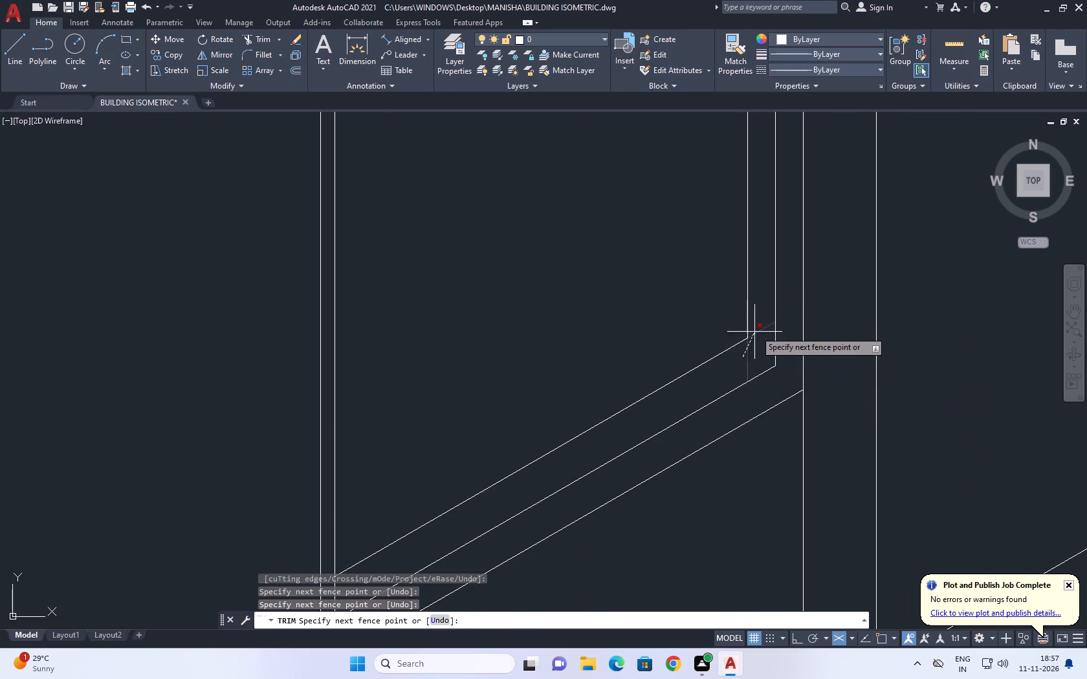
pyautogui.click(759, 326)
pyautogui.scroll(-4, 743, 397)
pyautogui.press('space')
# Draw a slanted isometric line from the lowest sill line's far end back past the innermost copied jamb vertical.
pyautogui.moveTo(758, 396); pyautogui.dragTo(805, 480, button='middle')
pyautogui.write('L')
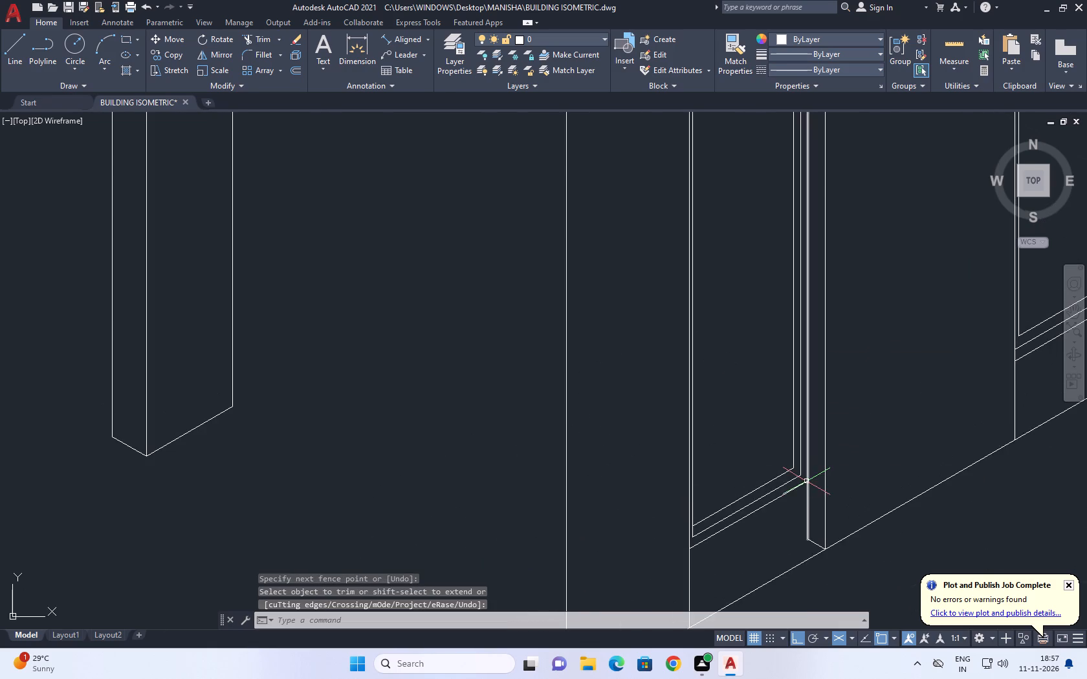
pyautogui.press('space')
pyautogui.scroll(3, 806, 481)
pyautogui.click(805, 483)
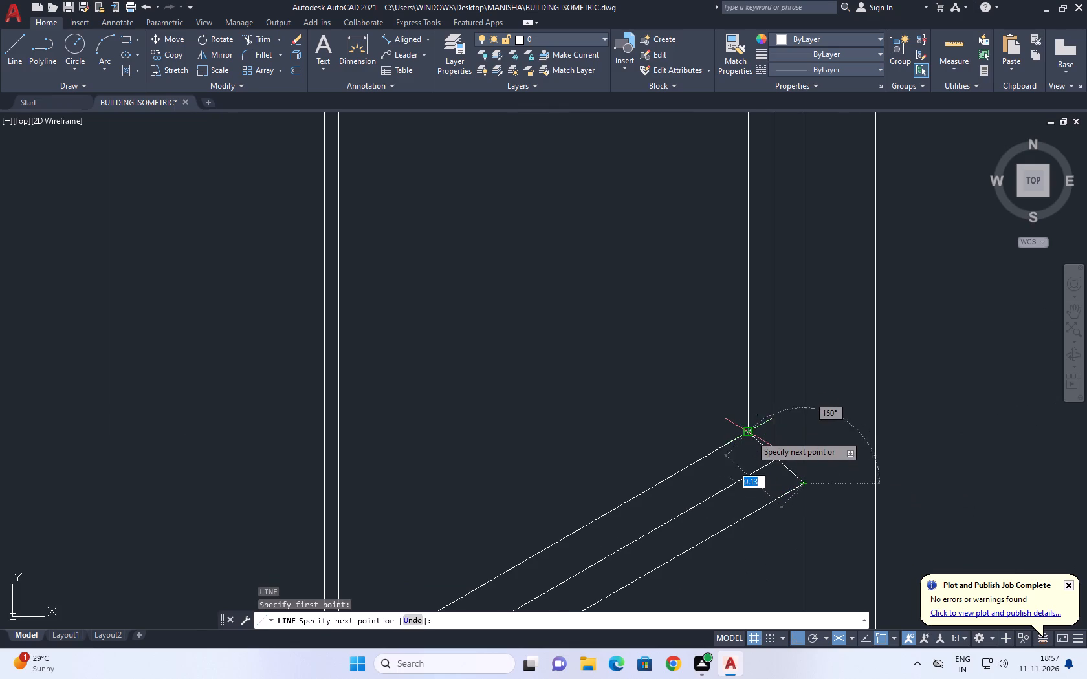
pyautogui.click(729, 432)
pyautogui.press('Escape')
# Extend the two copied far jamb verticals down to the new slanted line at the sill.
pyautogui.scroll(-2, 746, 477)
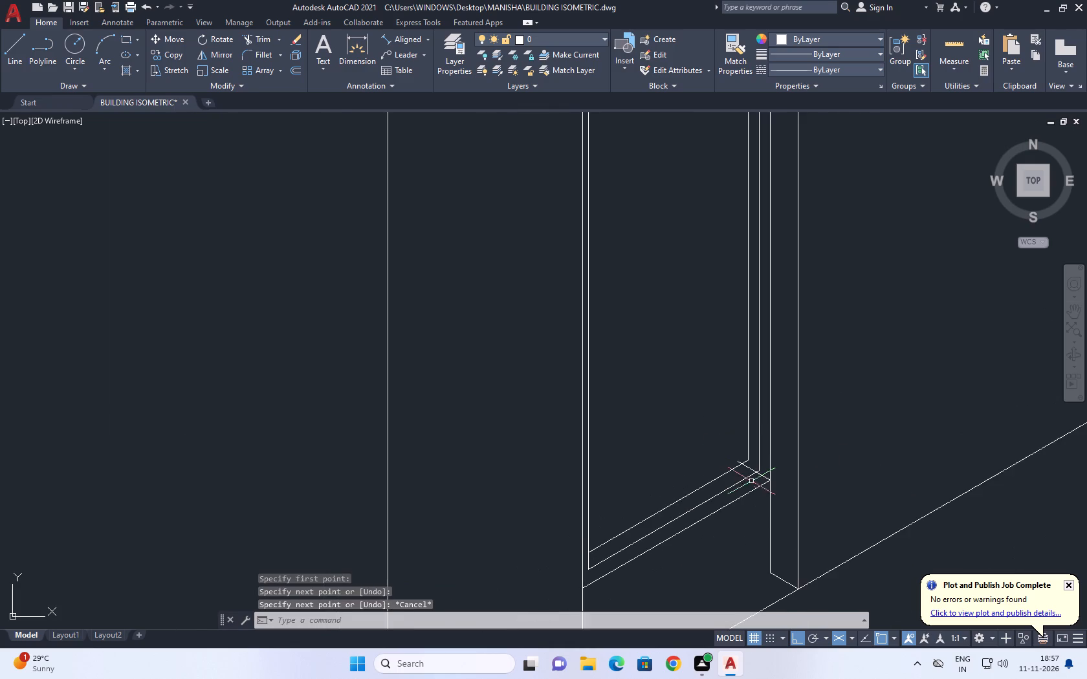
pyautogui.moveTo(751, 484); pyautogui.dragTo(773, 473, button='middle')
pyautogui.scroll(2, 774, 464)
pyautogui.moveTo(775, 466); pyautogui.dragTo(787, 494, button='middle')
pyautogui.write('EX')
pyautogui.press('space')
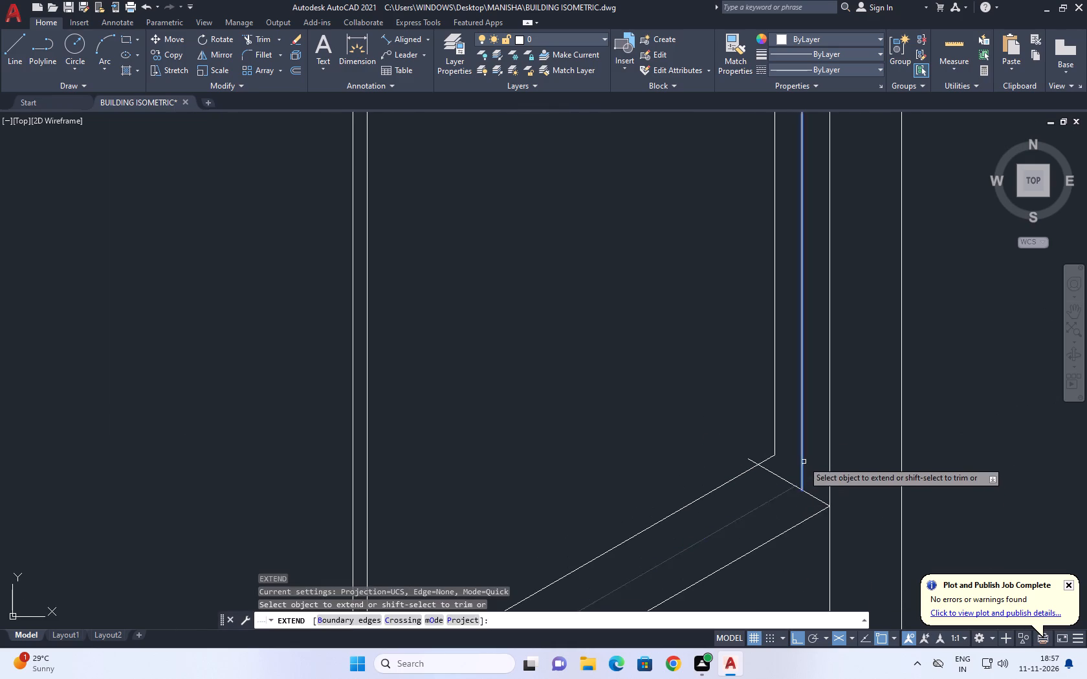
pyautogui.click(803, 461)
pyautogui.click(781, 434)
pyautogui.click(765, 415)
pyautogui.press('space')
# Move the middle sill line down so its far end meets the foot of the middle far jamb vertical on the slanted line.
pyautogui.scroll(3, 774, 481)
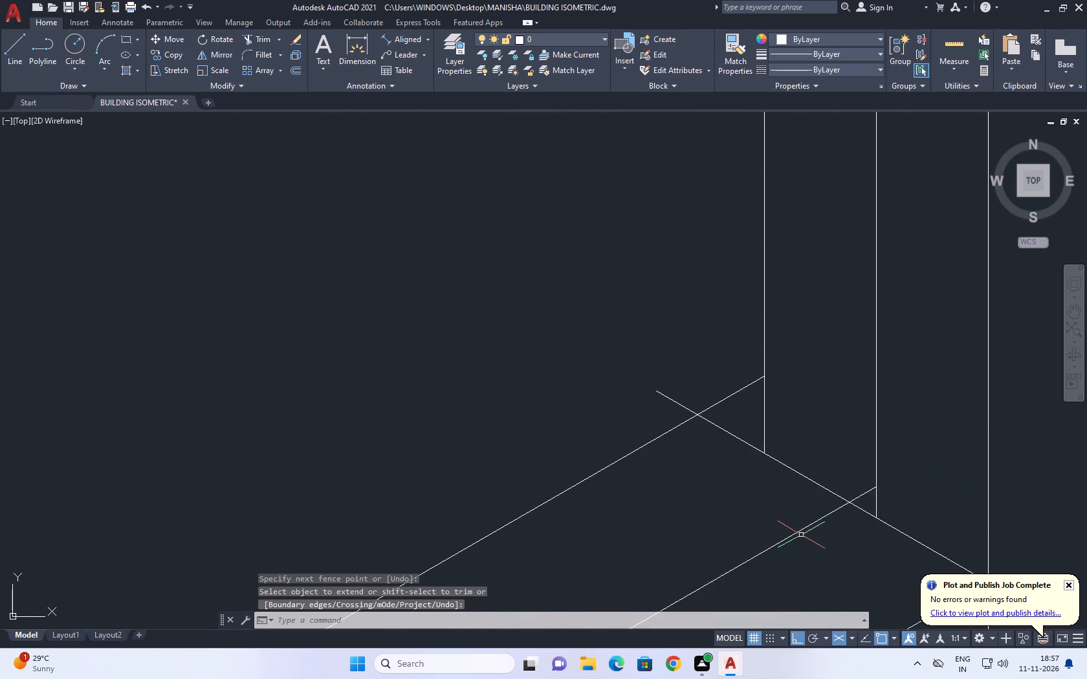
pyautogui.moveTo(802, 535); pyautogui.dragTo(753, 417, button='middle')
pyautogui.click(751, 418)
pyautogui.click(728, 396)
pyautogui.moveTo(789, 493); pyautogui.dragTo(758, 441, button='middle')
pyautogui.press('m')
pyautogui.press('space')
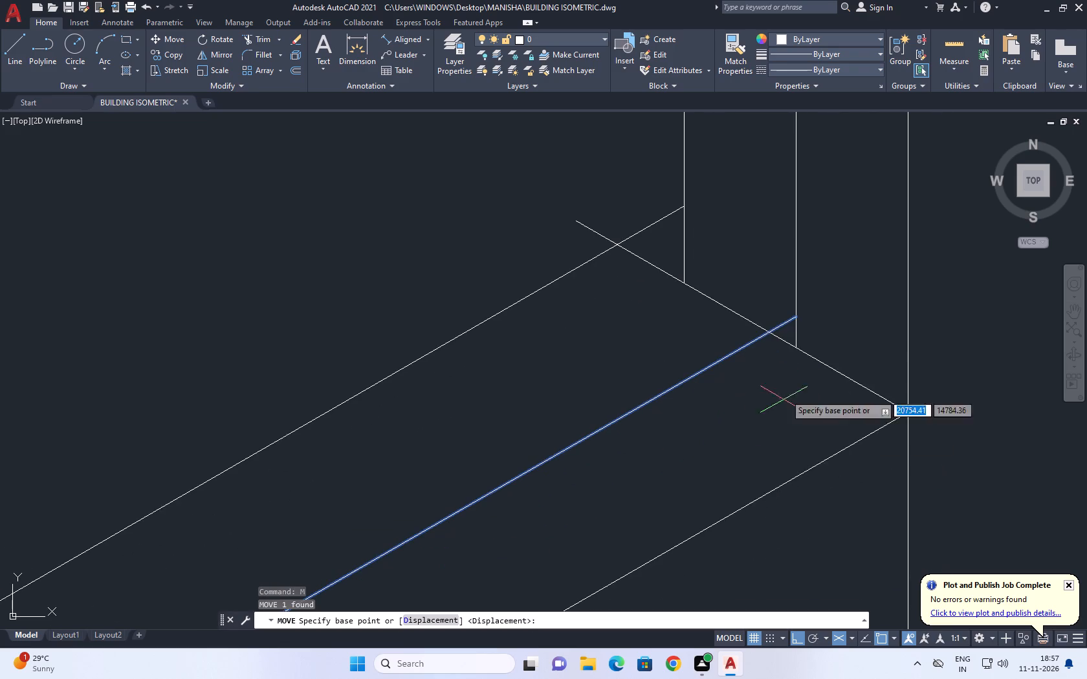
pyautogui.scroll(1, 790, 327)
pyautogui.click(796, 313)
pyautogui.click(791, 361)
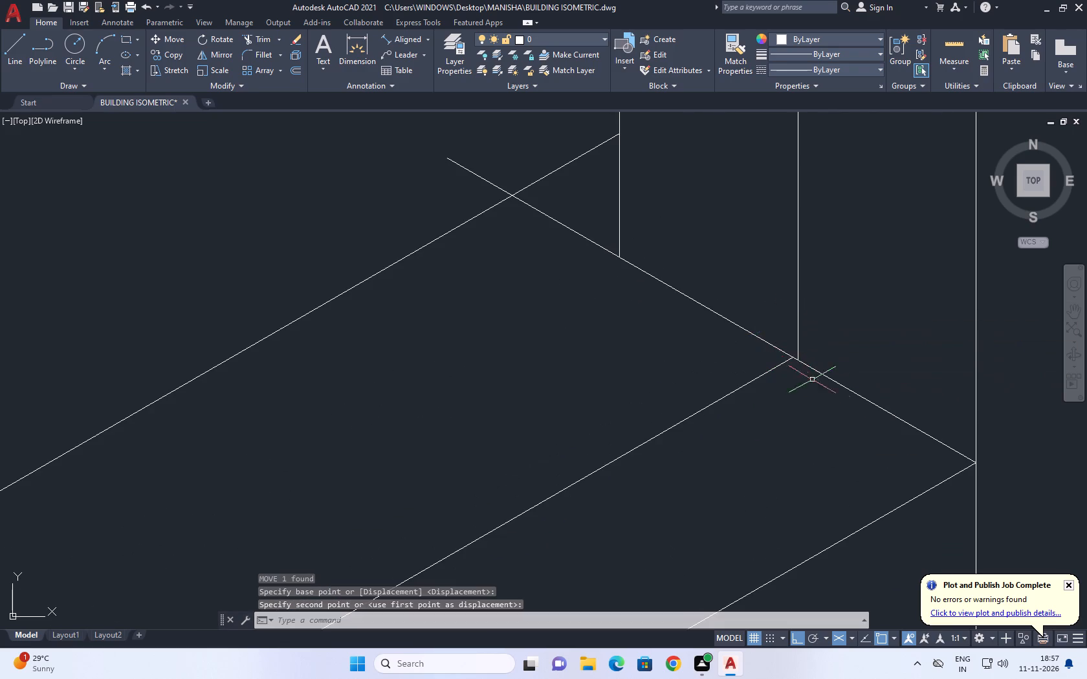
pyautogui.scroll(2, 788, 409)
pyautogui.moveTo(782, 401); pyautogui.dragTo(760, 384)
pyautogui.click(629, 316)
pyautogui.moveTo(683, 335); pyautogui.dragTo(704, 432, button='middle')
pyautogui.press('m')
pyautogui.press('space')
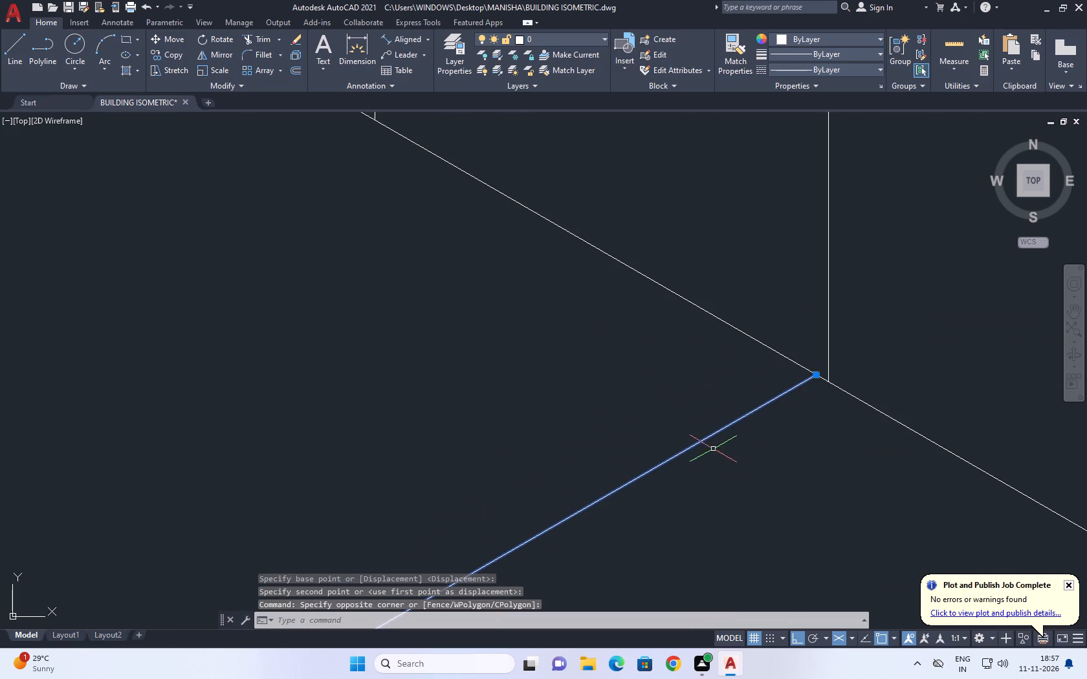
pyautogui.scroll(1, 804, 377)
pyautogui.click(824, 374)
pyautogui.click(844, 390)
# Move the top sill line down so its far end meets the foot of the innermost far jamb vertical.
pyautogui.scroll(-4, 785, 415)
pyautogui.moveTo(747, 311); pyautogui.dragTo(773, 380, button='middle')
pyautogui.moveTo(679, 352); pyautogui.dragTo(679, 358)
pyautogui.click(679, 370)
pyautogui.moveTo(712, 393); pyautogui.dragTo(745, 409, button='middle')
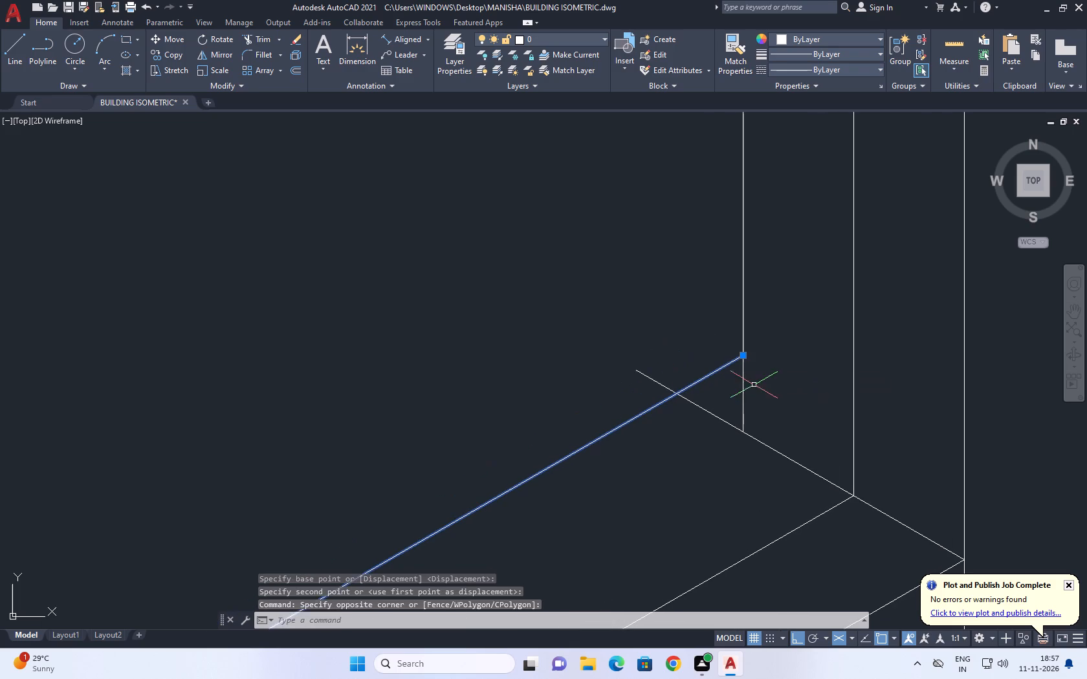
pyautogui.press('m')
pyautogui.press('space')
pyautogui.click(745, 352)
pyautogui.click(741, 427)
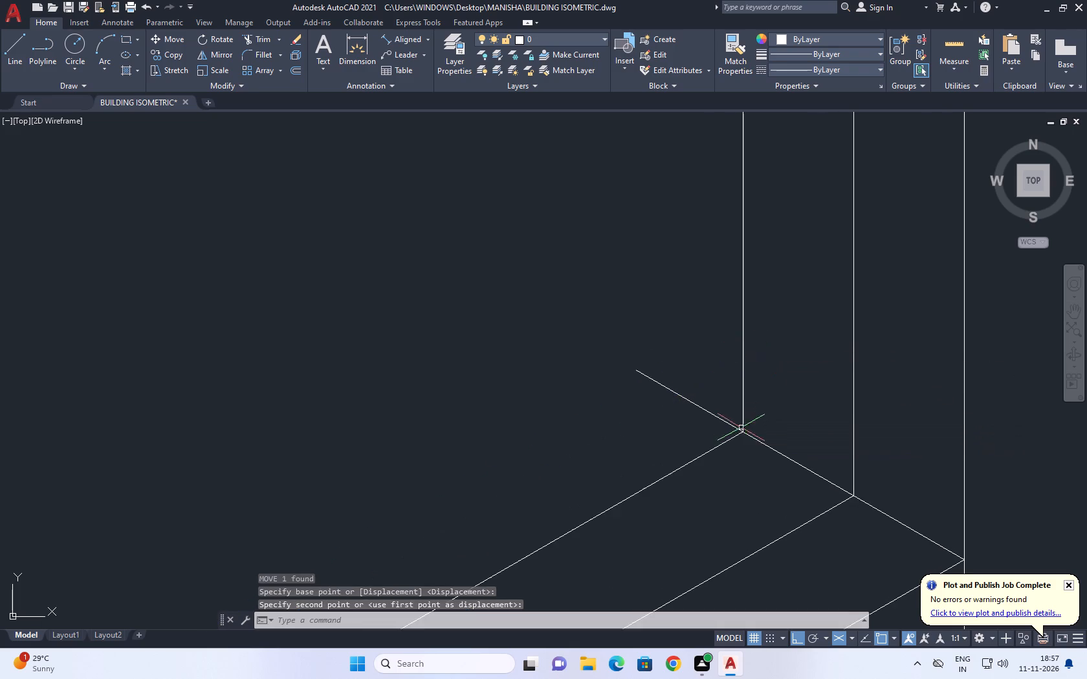
# Fillet the lowest sill line with the corner-side door's inner near jamb vertical at radius 0.
pyautogui.scroll(-4, 774, 363)
pyautogui.moveTo(648, 473); pyautogui.dragTo(723, 467, button='middle')
pyautogui.moveTo(677, 510); pyautogui.dragTo(708, 486, button='middle')
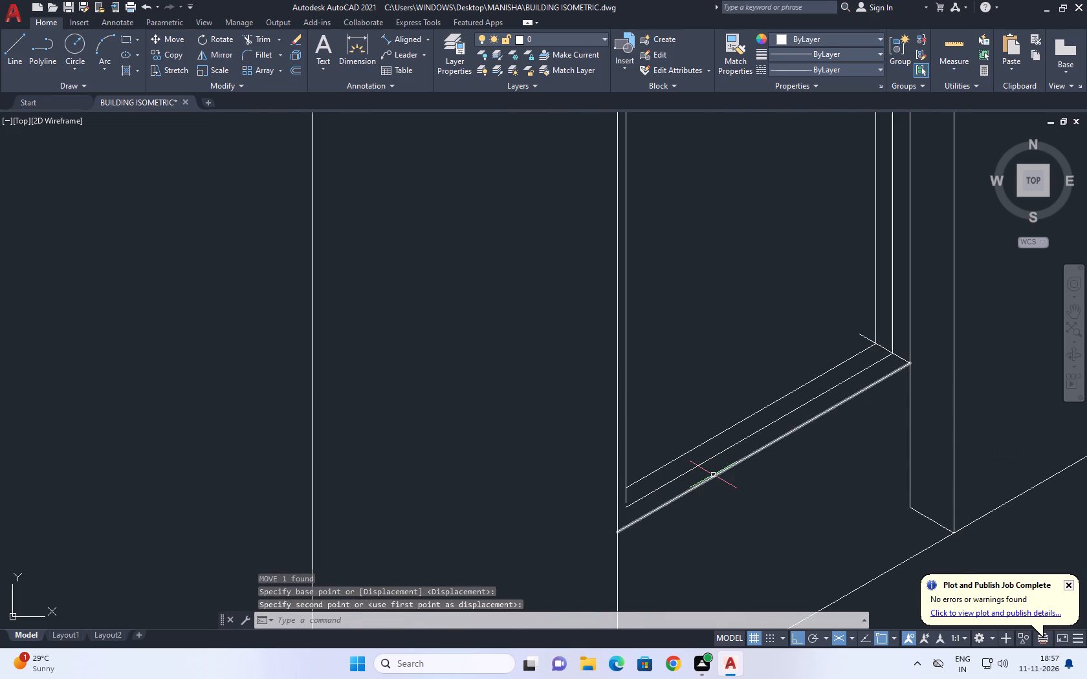
pyautogui.press('f')
pyautogui.press('space')
pyautogui.click(683, 496)
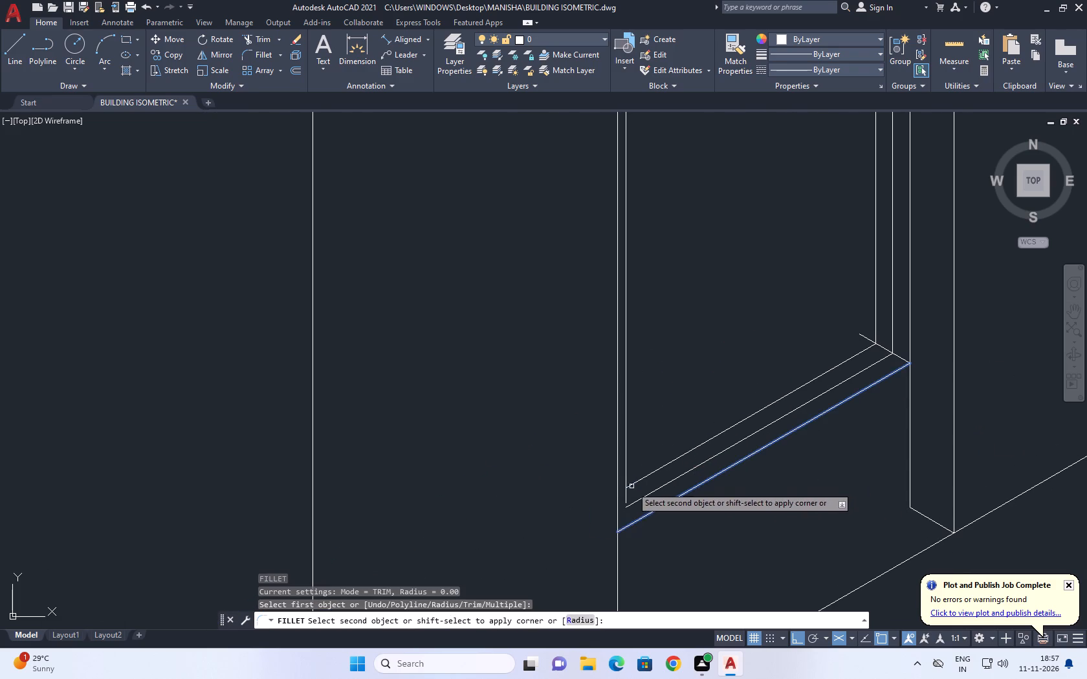
pyautogui.click(626, 495)
# Trim the end of the slanted sill line that projects past the innermost far jamb vertical.
pyautogui.moveTo(680, 453); pyautogui.dragTo(685, 484, button='middle')
pyautogui.moveTo(809, 436); pyautogui.dragTo(773, 468, button='middle')
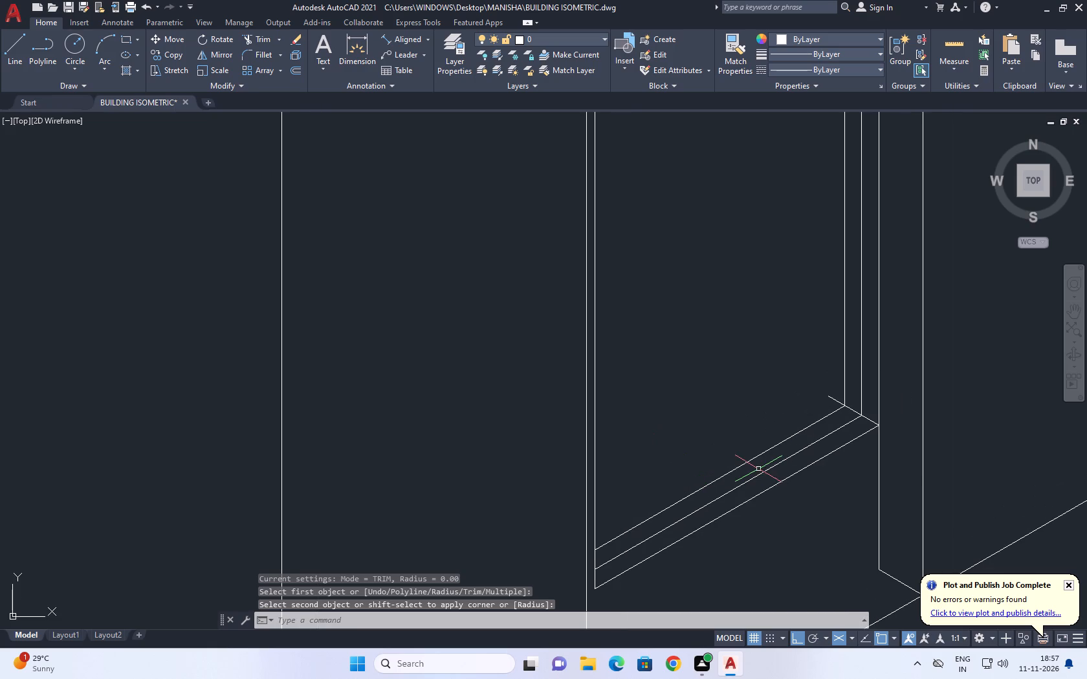
pyautogui.write('TR')
pyautogui.press('space')
pyautogui.click(831, 401)
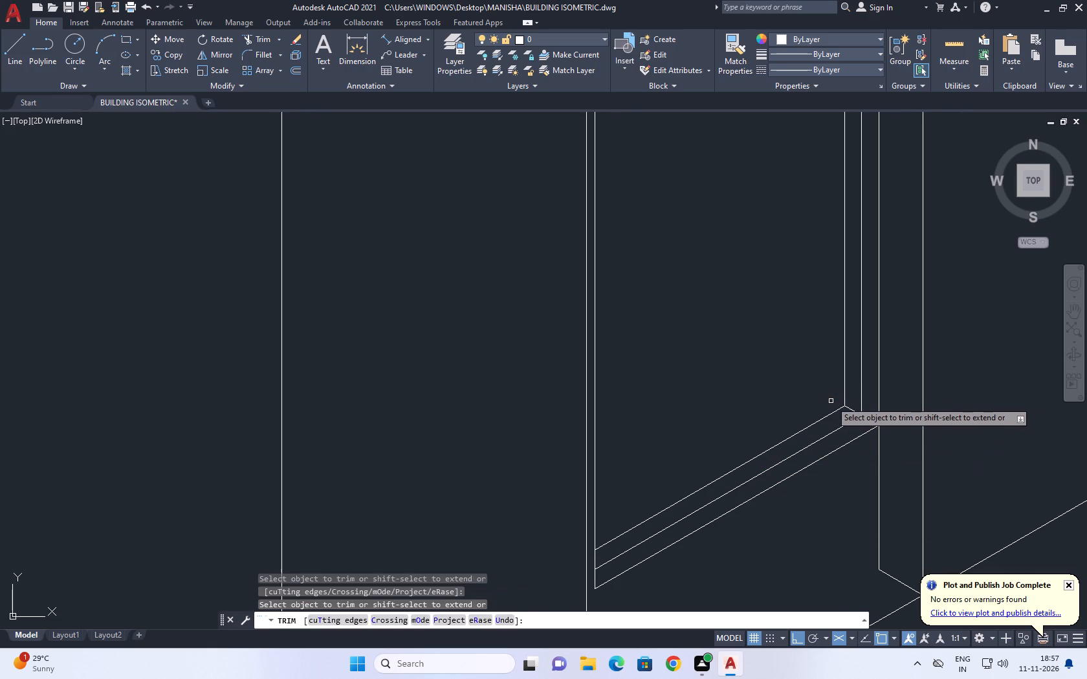
pyautogui.scroll(-2, 781, 405)
pyautogui.press('space')
# Examine the sill's near lower corner and the whole corner-side door down to the ground line.
pyautogui.scroll(6, 734, 495)
pyautogui.moveTo(561, 315); pyautogui.dragTo(570, 330, button='middle')
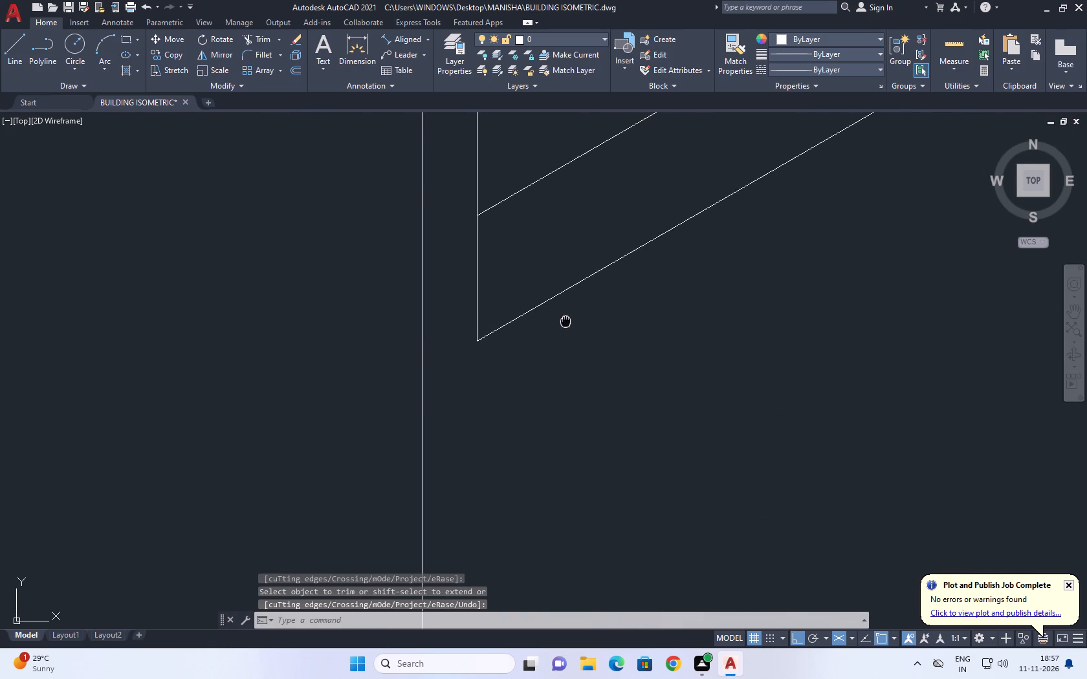
pyautogui.moveTo(570, 330); pyautogui.dragTo(571, 443, button='middle')
pyautogui.scroll(-5, 572, 439)
pyautogui.scroll(-2, 741, 442)
pyautogui.moveTo(785, 415); pyautogui.dragTo(746, 478, button='middle')
pyautogui.moveTo(759, 330); pyautogui.dragTo(758, 330, button='middle')
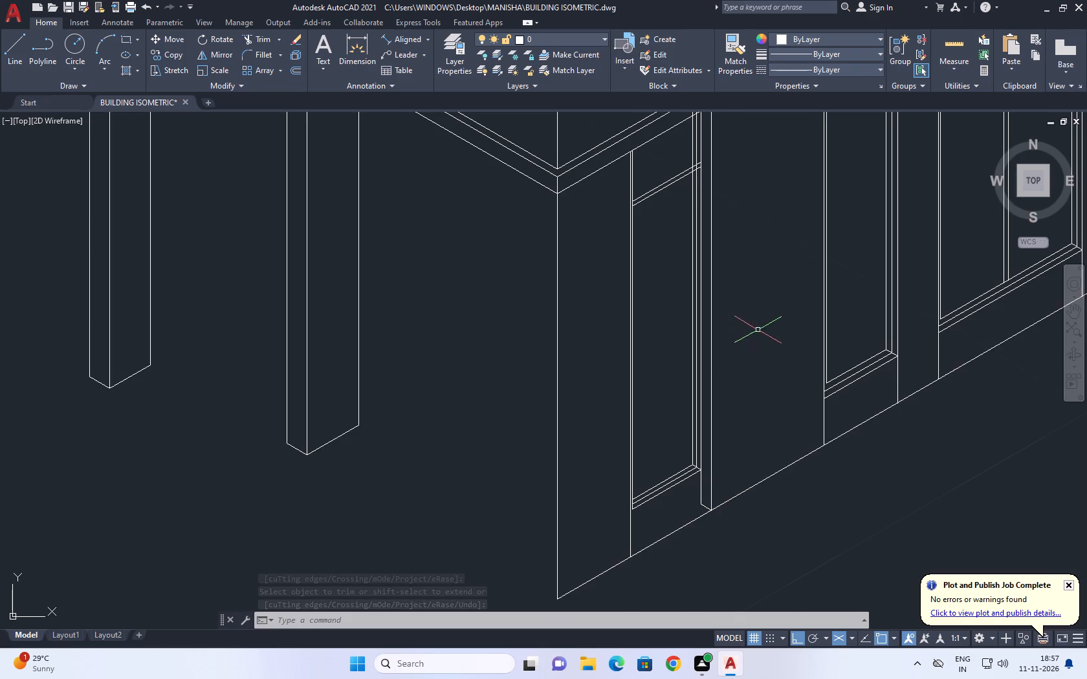
pyautogui.moveTo(758, 330); pyautogui.dragTo(763, 349, button='middle')
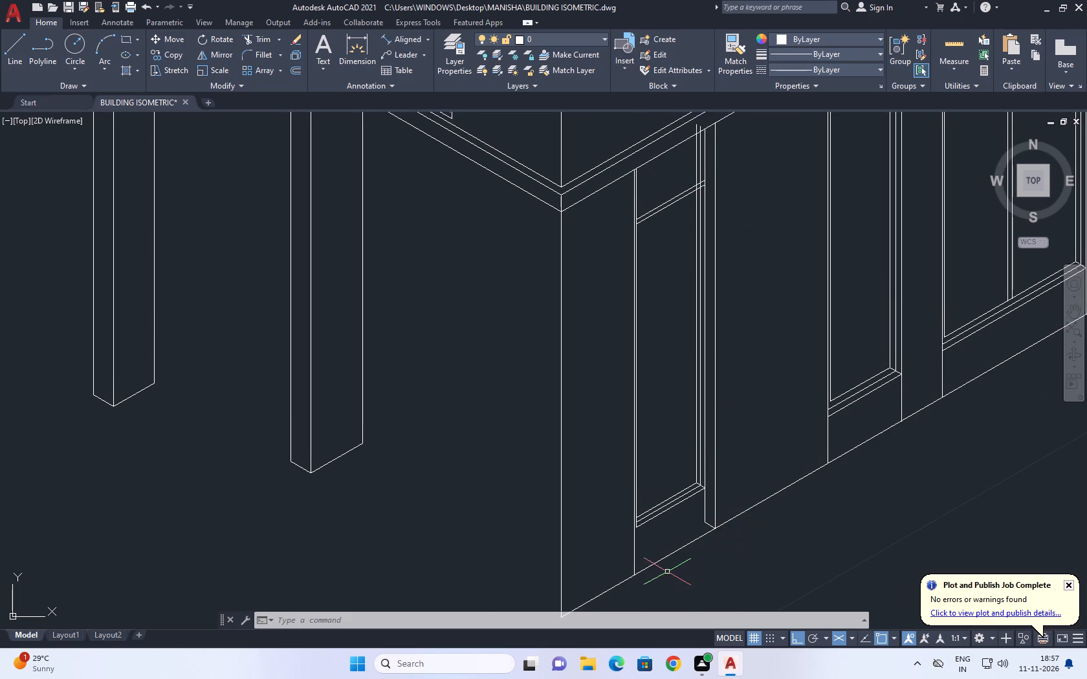
pyautogui.moveTo(672, 562); pyautogui.dragTo(642, 531, button='middle')
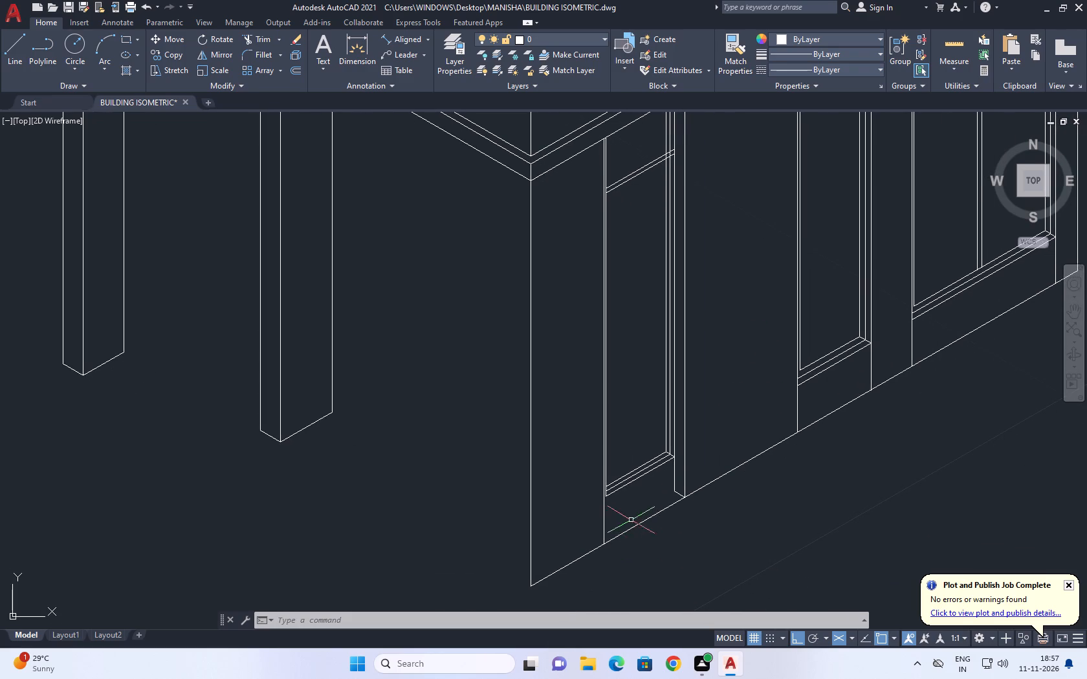
# Draw a line parallel to the ground line from the foot of the inner far jamb vertical to just past the near jamb.
pyautogui.press('l')
pyautogui.press('space')
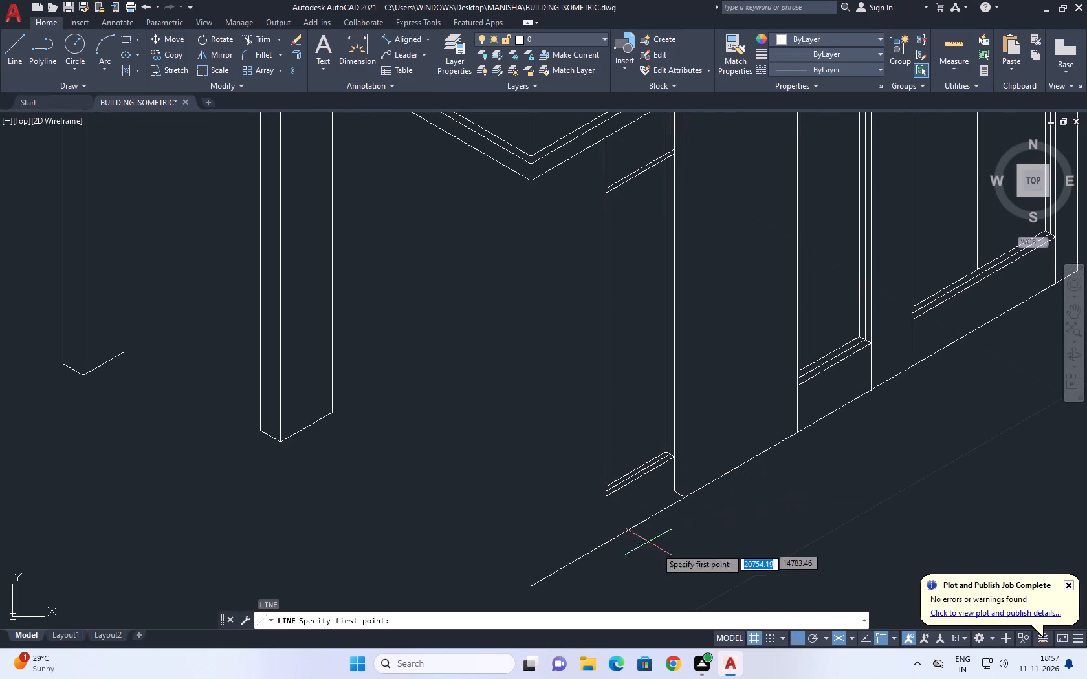
pyautogui.scroll(2, 703, 490)
pyautogui.click(630, 497)
pyautogui.scroll(-2, 635, 479)
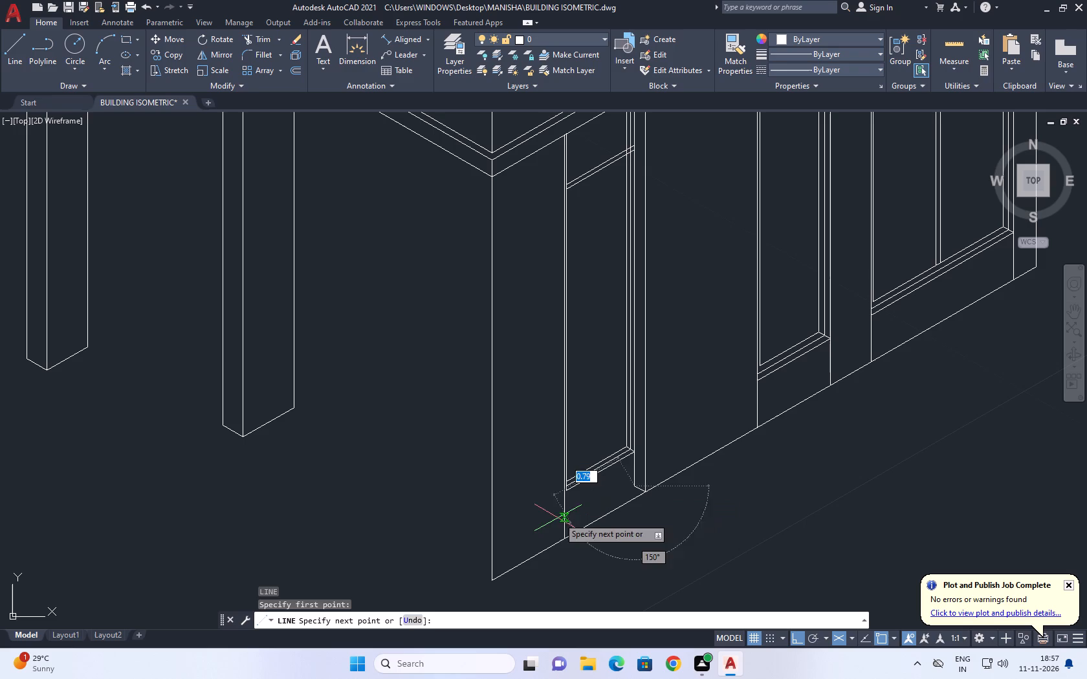
pyautogui.click(550, 524)
pyautogui.press('space')
pyautogui.moveTo(654, 502); pyautogui.dragTo(751, 491, button='middle')
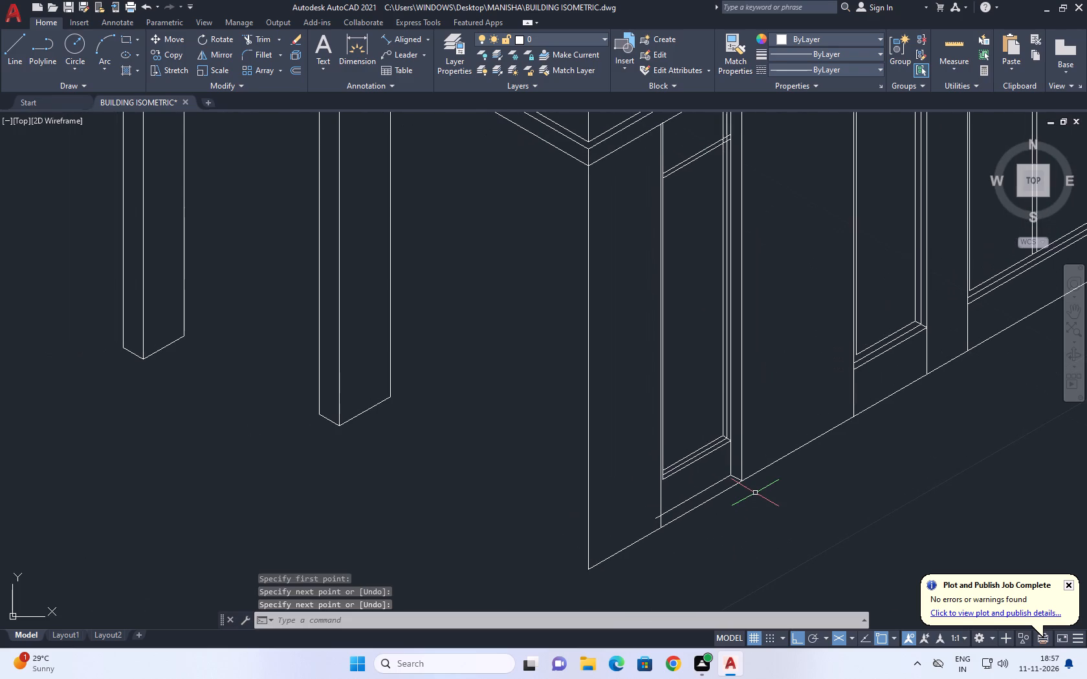
# Trim the end of the inner floor line that projects past the corner-side door's near jamb vertical.
pyautogui.write('TR')
pyautogui.press('space')
pyautogui.scroll(1, 669, 519)
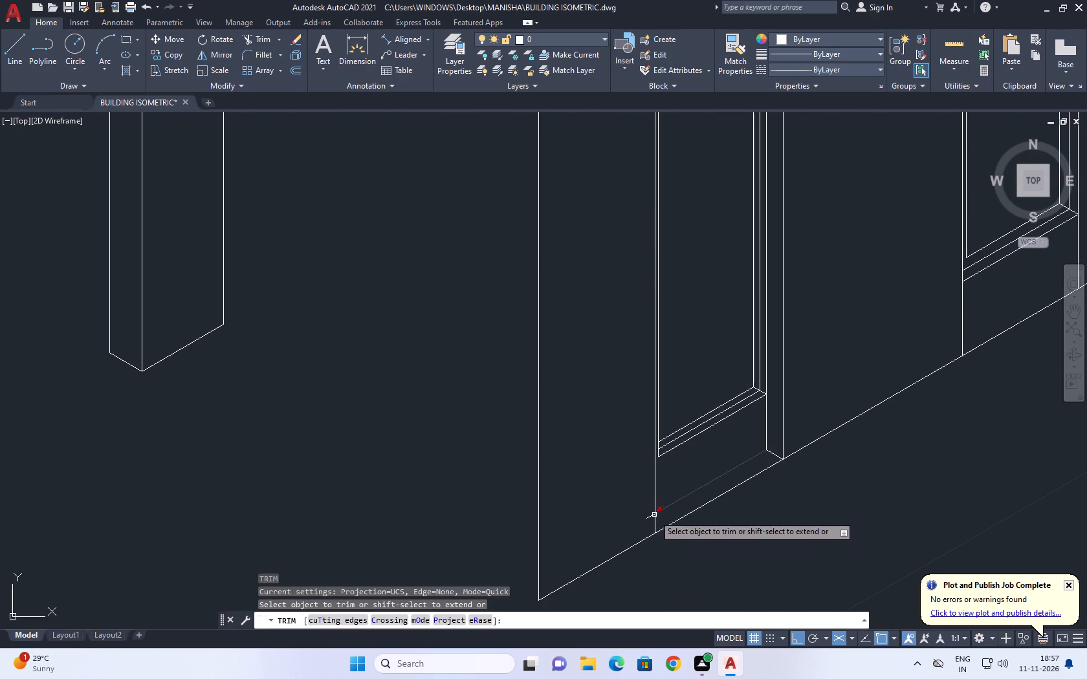
pyautogui.click(651, 515)
pyautogui.scroll(-2, 822, 397)
pyautogui.press('space')
# Trim the tops of the corner-side door's inner far jamb verticals where they project above the ledge's lower edge.
pyautogui.moveTo(839, 325); pyautogui.dragTo(842, 371, button='middle')
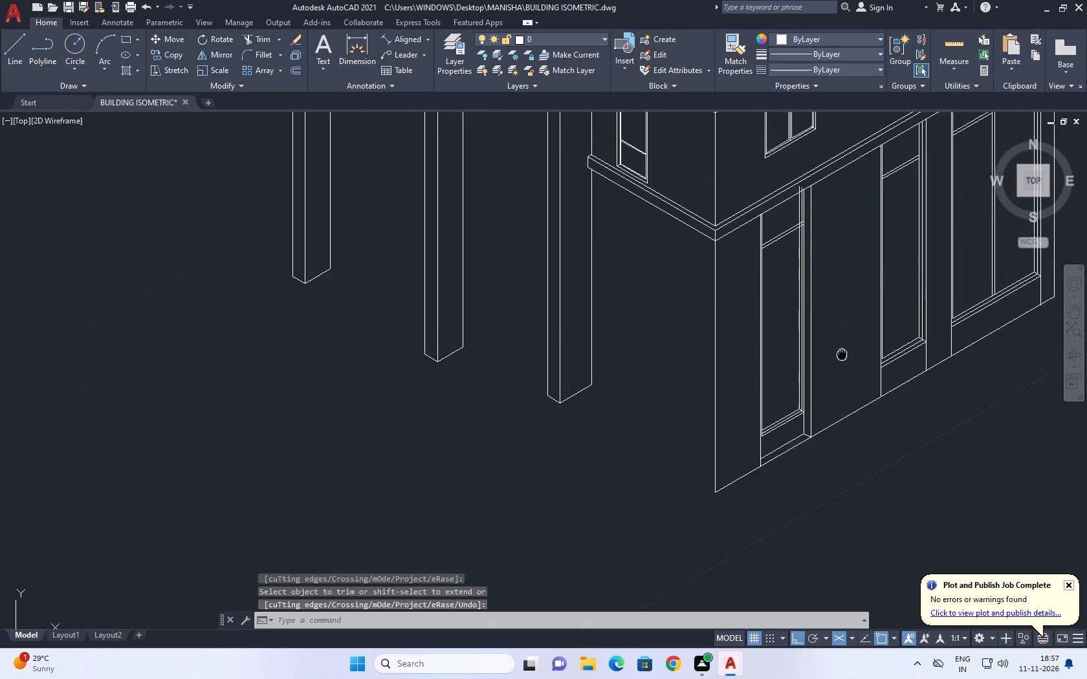
pyautogui.moveTo(842, 371); pyautogui.dragTo(833, 465, button='middle')
pyautogui.write('TR')
pyautogui.press('space')
pyautogui.scroll(4, 776, 283)
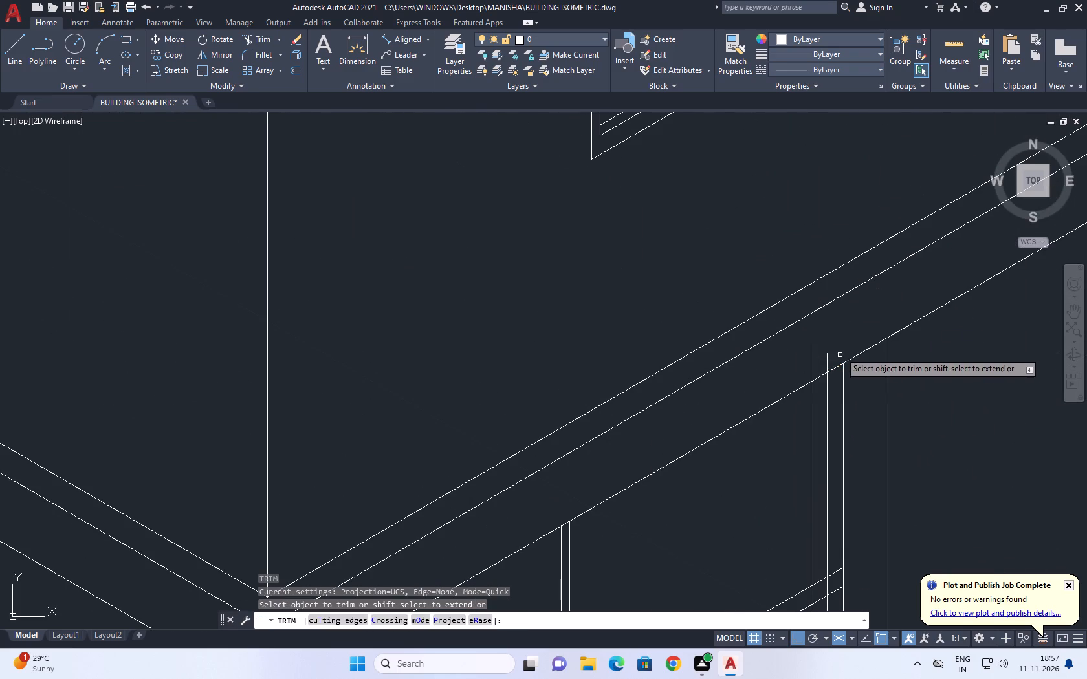
pyautogui.click(842, 346)
pyautogui.click(789, 372)
pyautogui.click(834, 356)
pyautogui.click(800, 364)
# Trim the corner-side door's transom line ends that cross between the far jamb verticals.
pyautogui.scroll(-3, 842, 318)
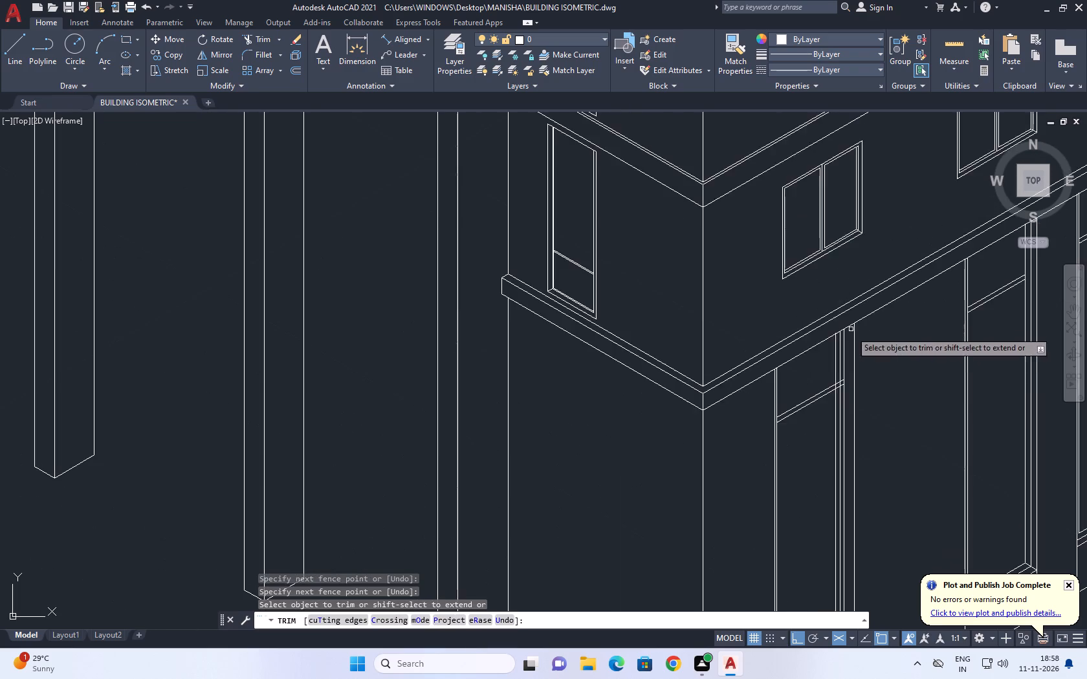
pyautogui.scroll(4, 838, 389)
pyautogui.click(826, 327)
pyautogui.click(832, 423)
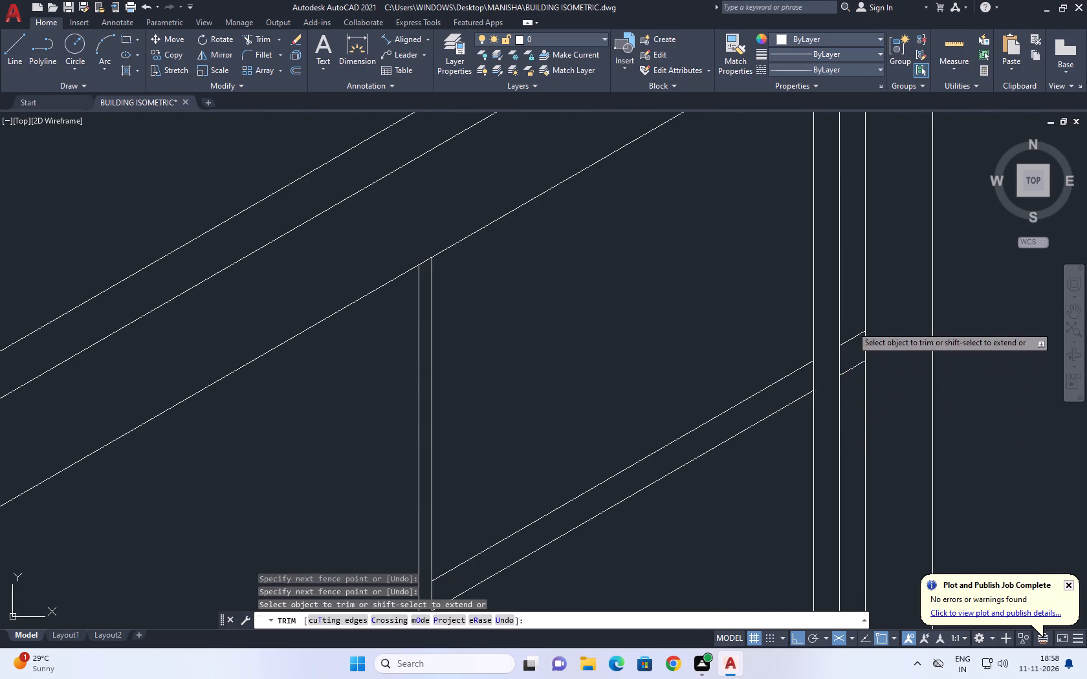
pyautogui.click(851, 326)
pyautogui.moveTo(856, 391); pyautogui.dragTo(858, 400)
pyautogui.scroll(-4, 826, 345)
pyautogui.press('space')
pyautogui.scroll(-2, 834, 363)
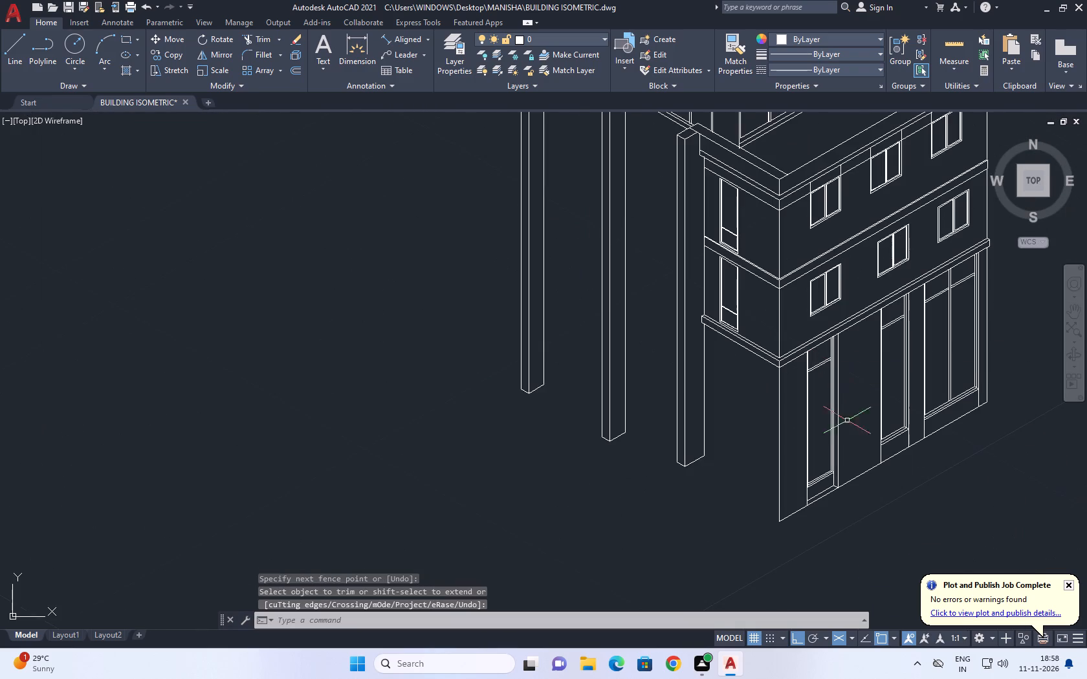
# Erase the middle door's intermediate far jamb vertical and its intermediate sill line.
pyautogui.scroll(1, 833, 501)
pyautogui.moveTo(881, 374); pyautogui.dragTo(859, 446, button='middle')
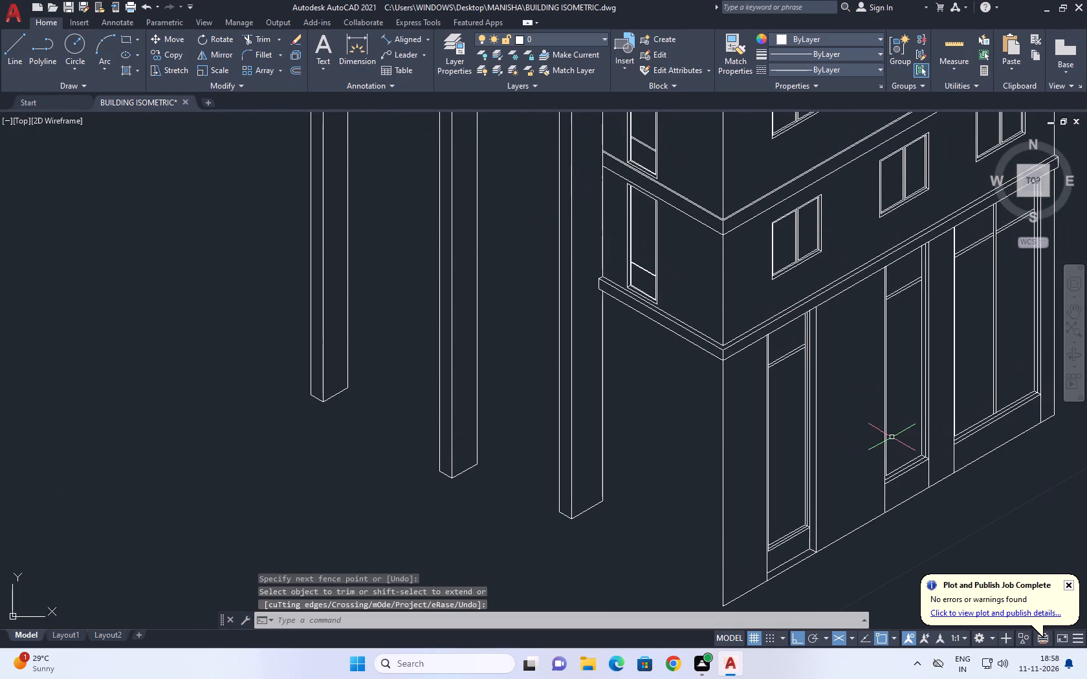
pyautogui.moveTo(890, 440); pyautogui.dragTo(861, 444, button='middle')
pyautogui.scroll(2, 868, 471)
pyautogui.scroll(1, 929, 443)
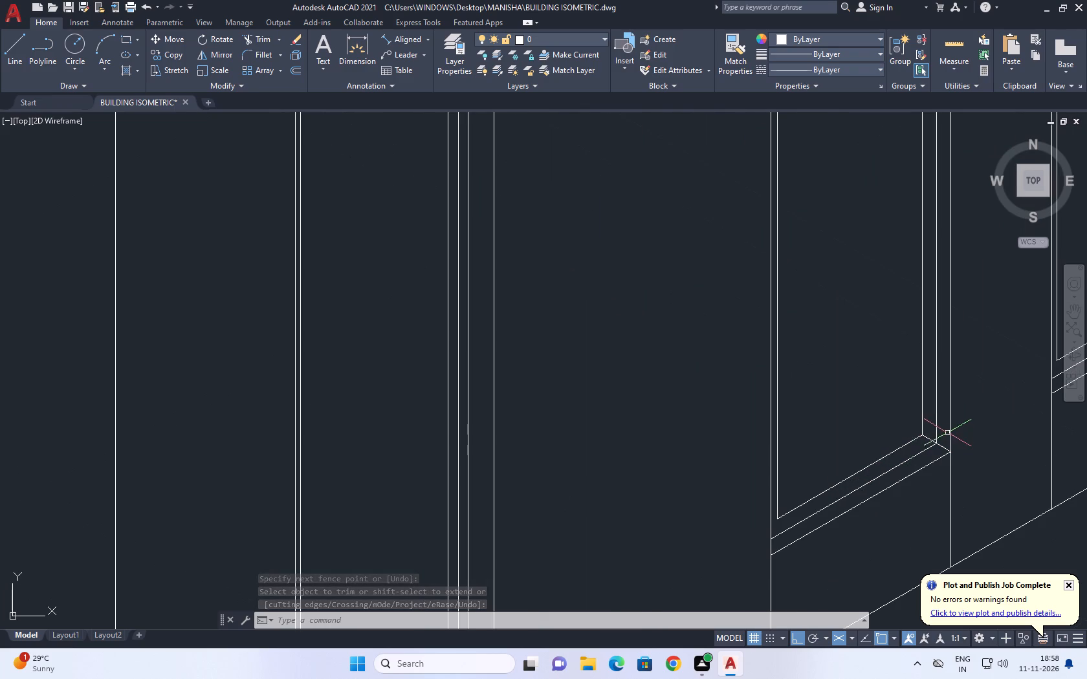
pyautogui.click(938, 423)
pyautogui.scroll(-2, 925, 420)
pyautogui.moveTo(941, 429); pyautogui.dragTo(907, 440, button='middle')
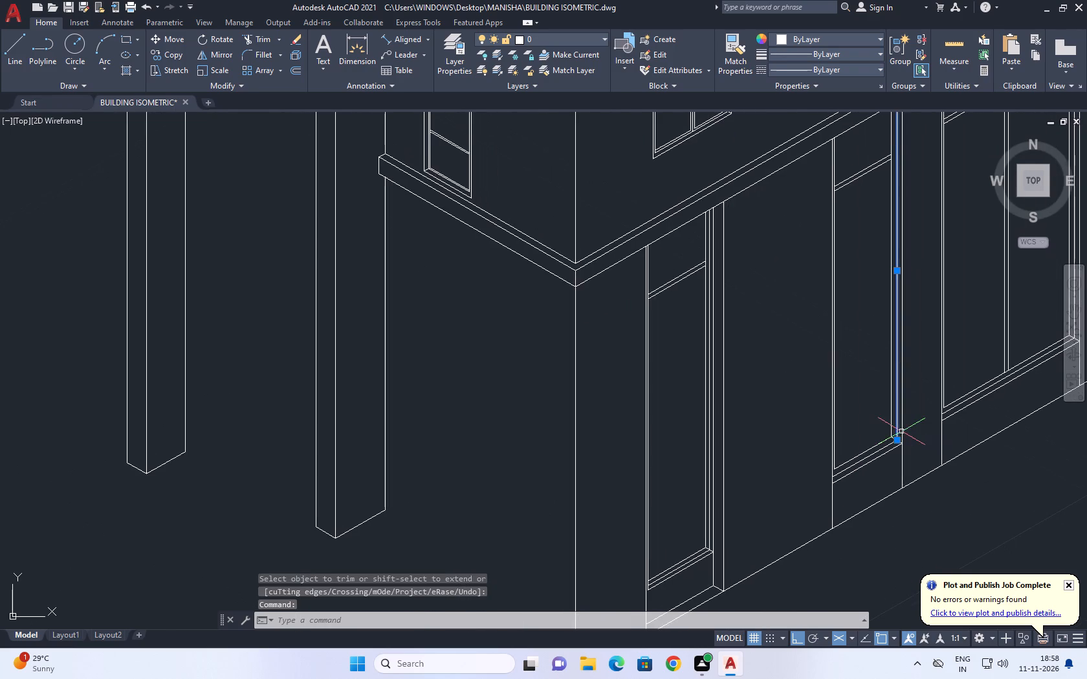
pyautogui.press('Delete')
pyautogui.scroll(2, 887, 459)
pyautogui.click(879, 436)
pyautogui.click(872, 426)
pyautogui.press('Delete')
pyautogui.scroll(-4, 872, 427)
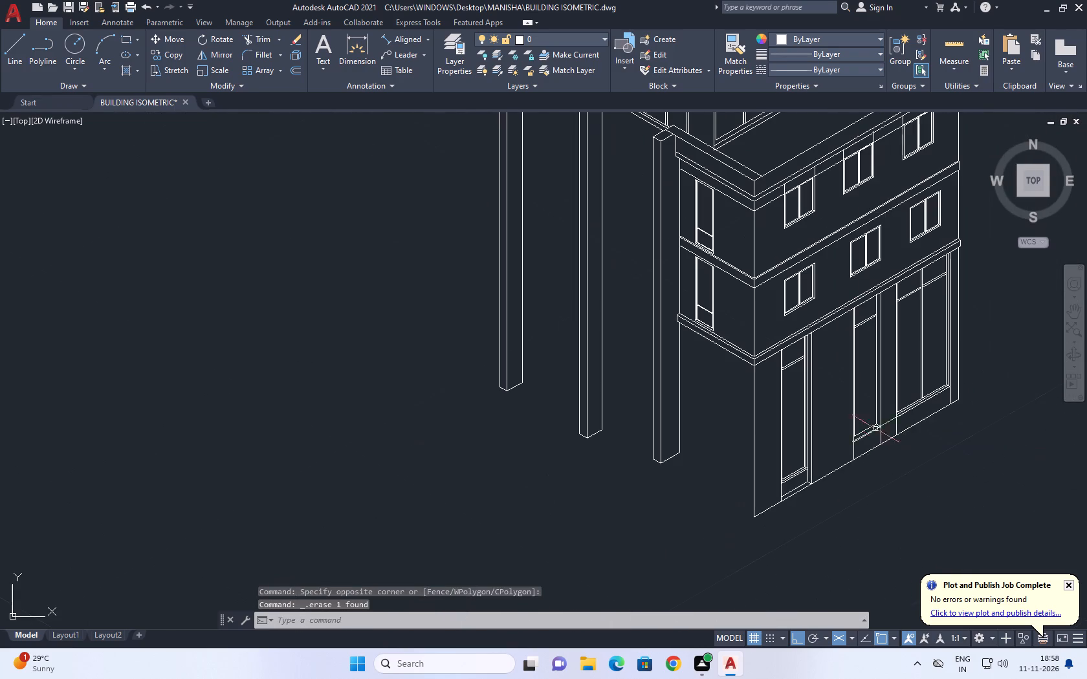
# Copy the middle door's inner far jamb vertical toward the near jamb at distances of 0.05 and 0.1.
pyautogui.scroll(2, 868, 440)
pyautogui.moveTo(867, 439); pyautogui.dragTo(878, 466, button='middle')
pyautogui.middleClick(870, 442)
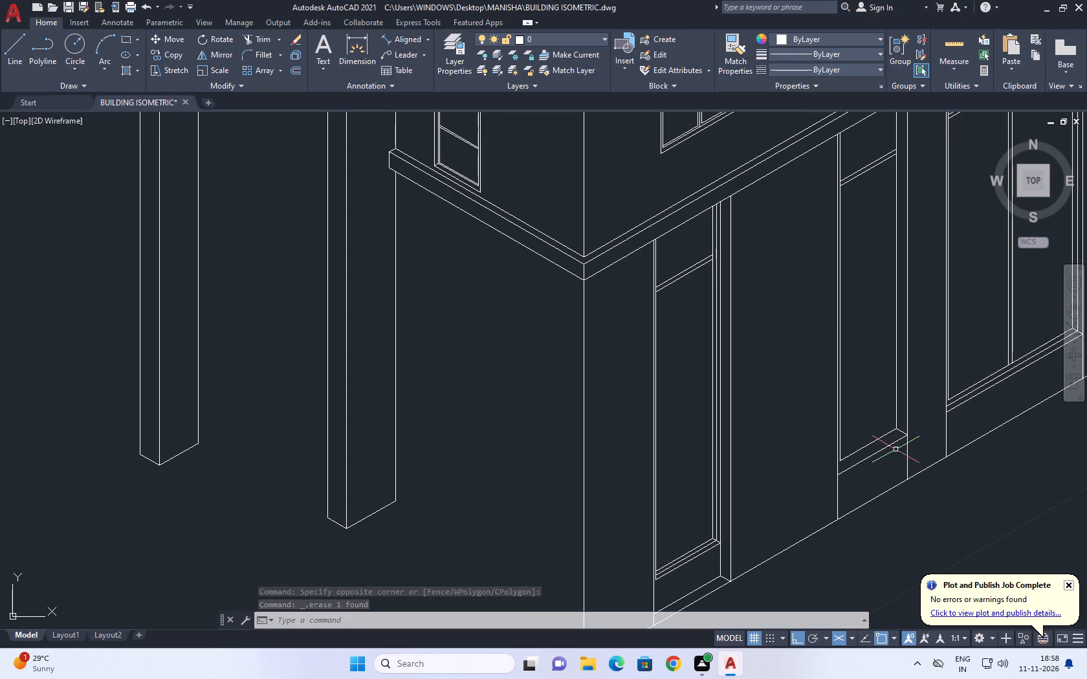
pyautogui.scroll(2, 901, 448)
pyautogui.moveTo(883, 408); pyautogui.dragTo(884, 412, button='middle')
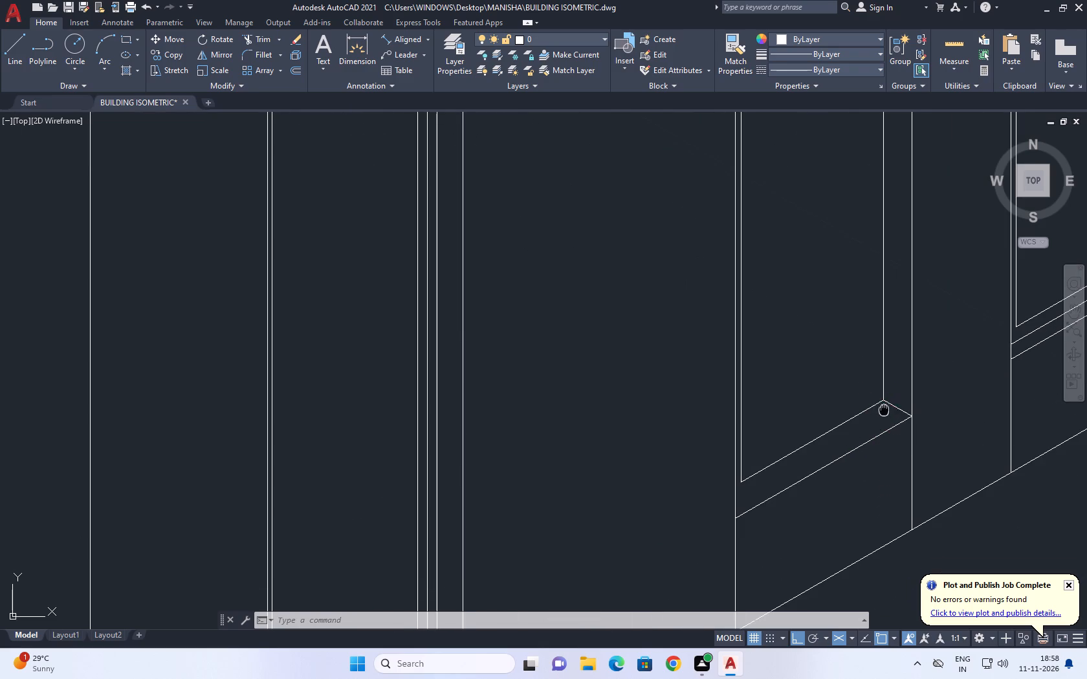
pyautogui.moveTo(884, 412); pyautogui.dragTo(893, 430, button='middle')
pyautogui.scroll(-3, 894, 432)
pyautogui.moveTo(892, 435); pyautogui.dragTo(892, 462, button='middle')
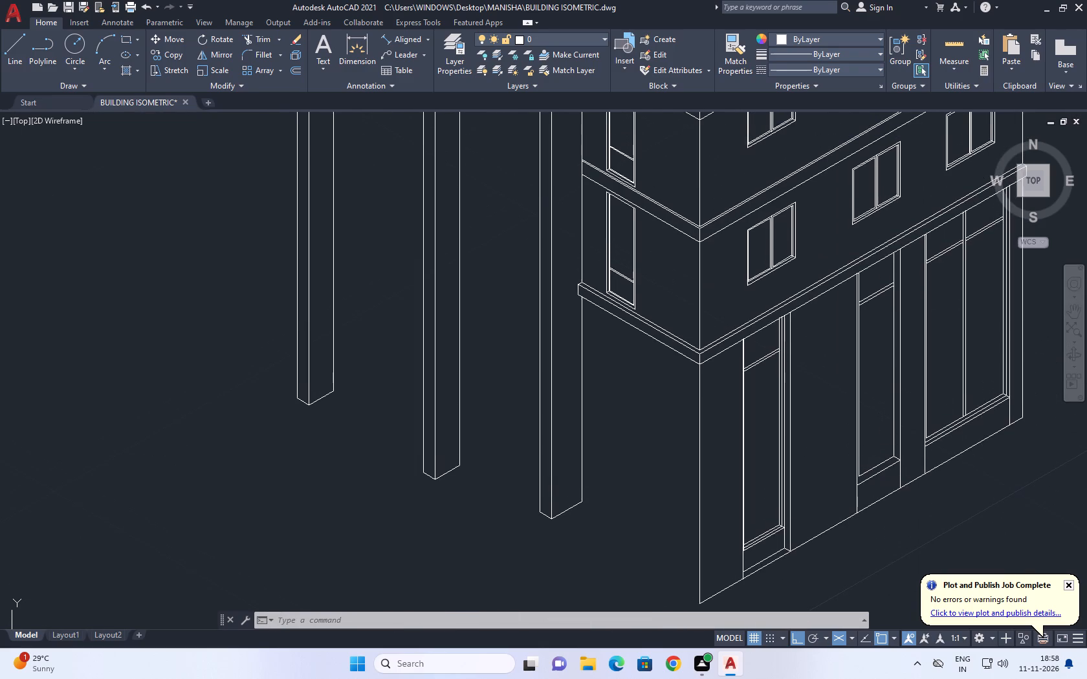
pyautogui.scroll(2, 889, 453)
pyautogui.click(895, 426)
pyautogui.moveTo(891, 433); pyautogui.dragTo(904, 471, button='middle')
pyautogui.write('CO')
pyautogui.press('space')
pyautogui.click(903, 473)
pyautogui.write('0.05')
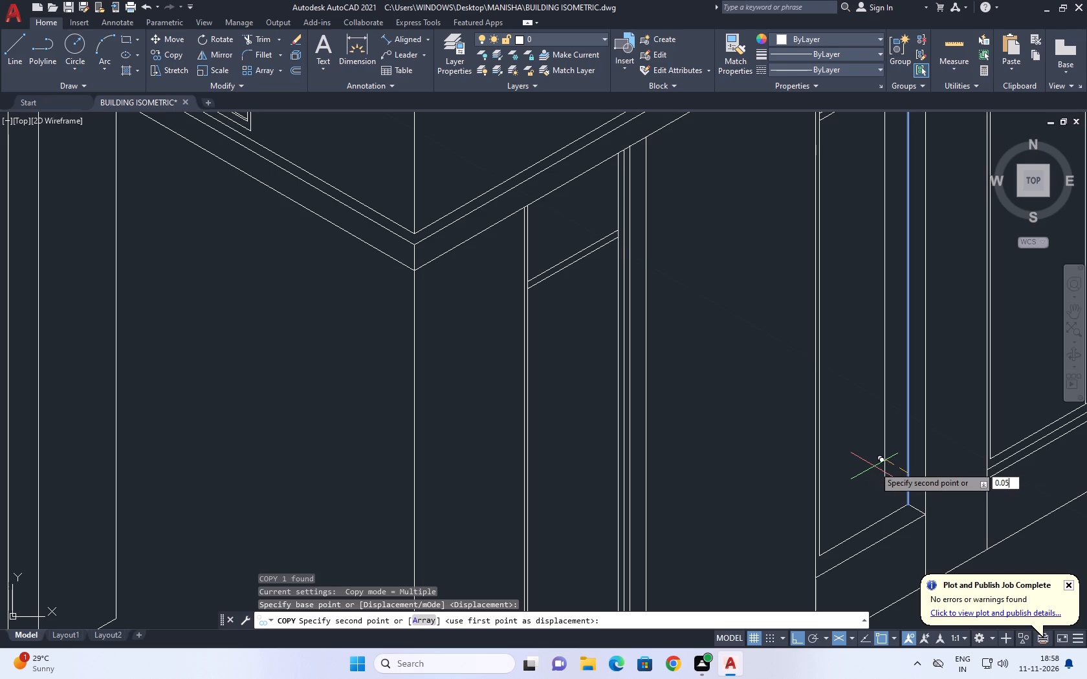
pyautogui.press('Return')
pyautogui.write('0.1')
pyautogui.press('Return')
pyautogui.press('space')
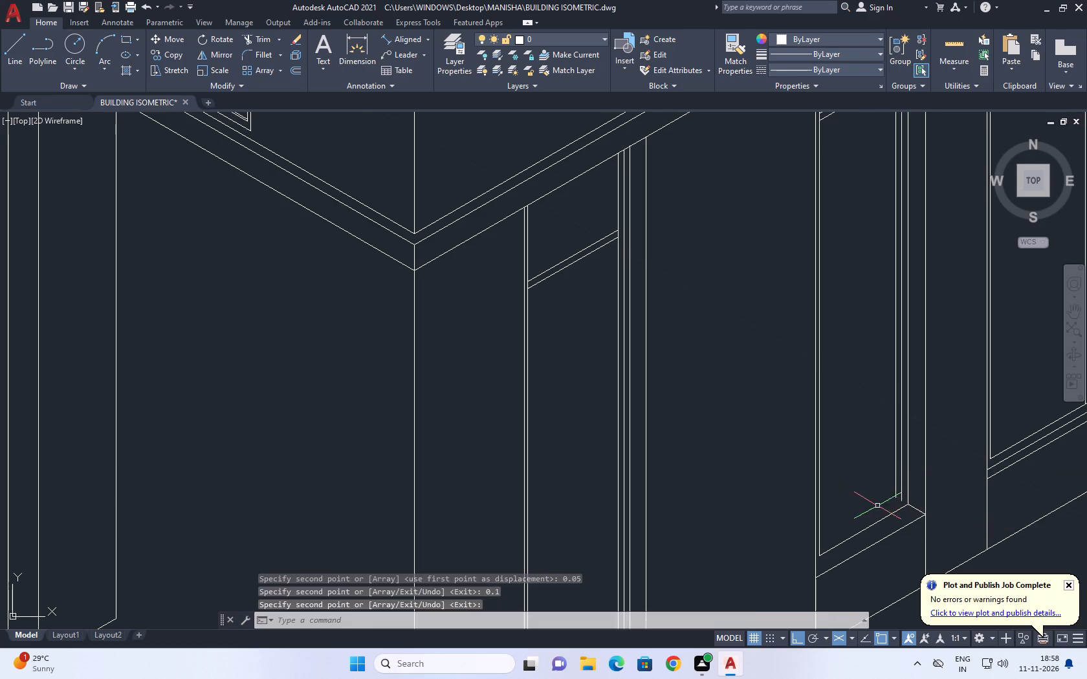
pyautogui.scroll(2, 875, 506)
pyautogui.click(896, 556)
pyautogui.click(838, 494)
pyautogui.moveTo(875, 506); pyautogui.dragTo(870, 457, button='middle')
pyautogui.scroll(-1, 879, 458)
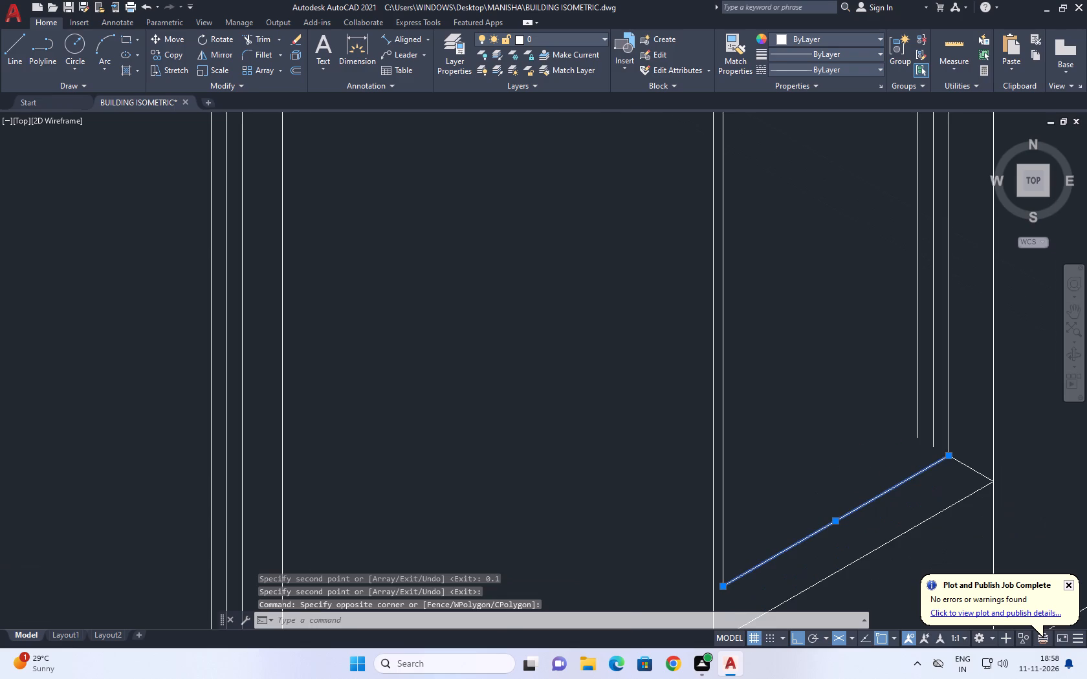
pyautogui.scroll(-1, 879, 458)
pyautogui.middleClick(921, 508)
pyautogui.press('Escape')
# Extend the middle door's three inner far jamb verticals down to the lower sill line.
pyautogui.write('EX')
pyautogui.press('space')
pyautogui.click(883, 432)
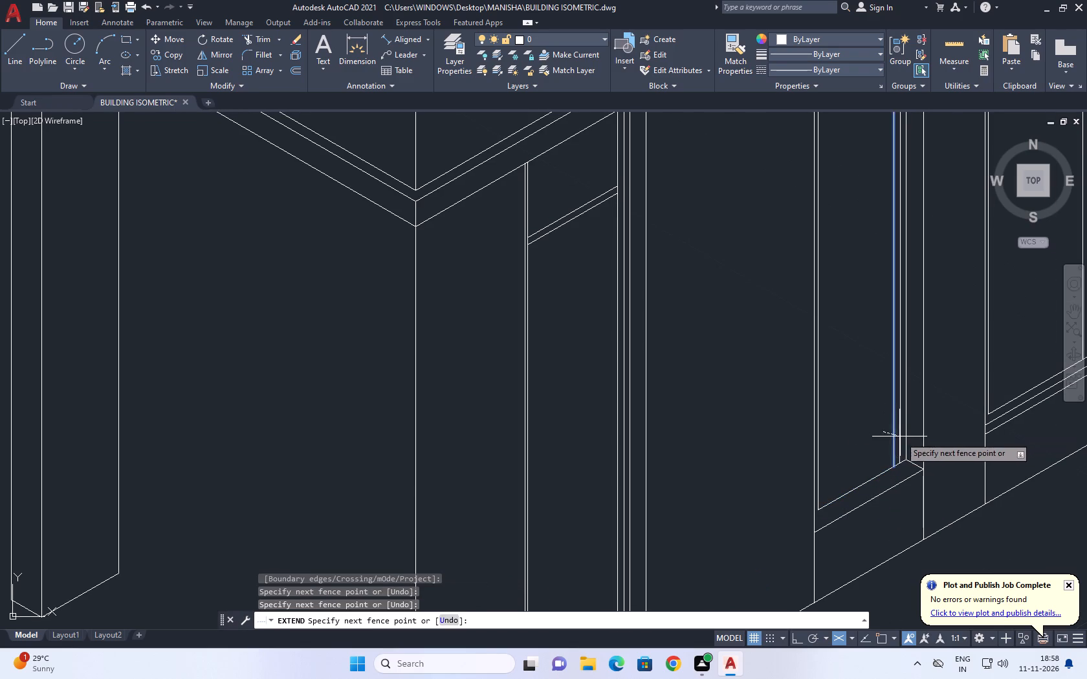
pyautogui.click(908, 440)
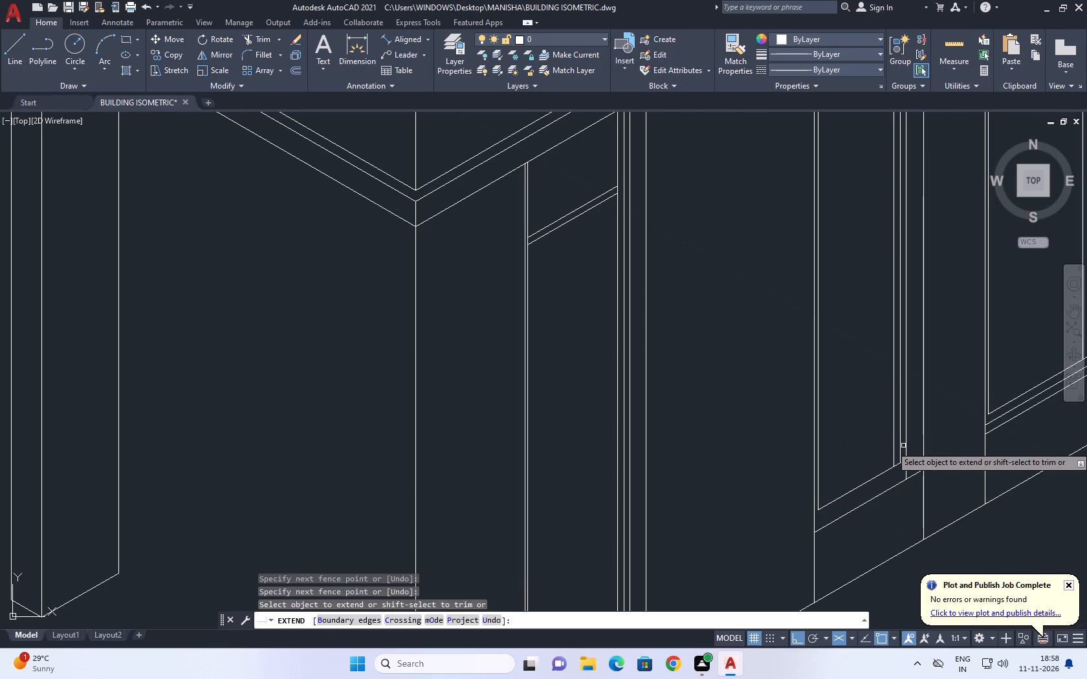
pyautogui.scroll(1, 903, 459)
pyautogui.click(895, 444)
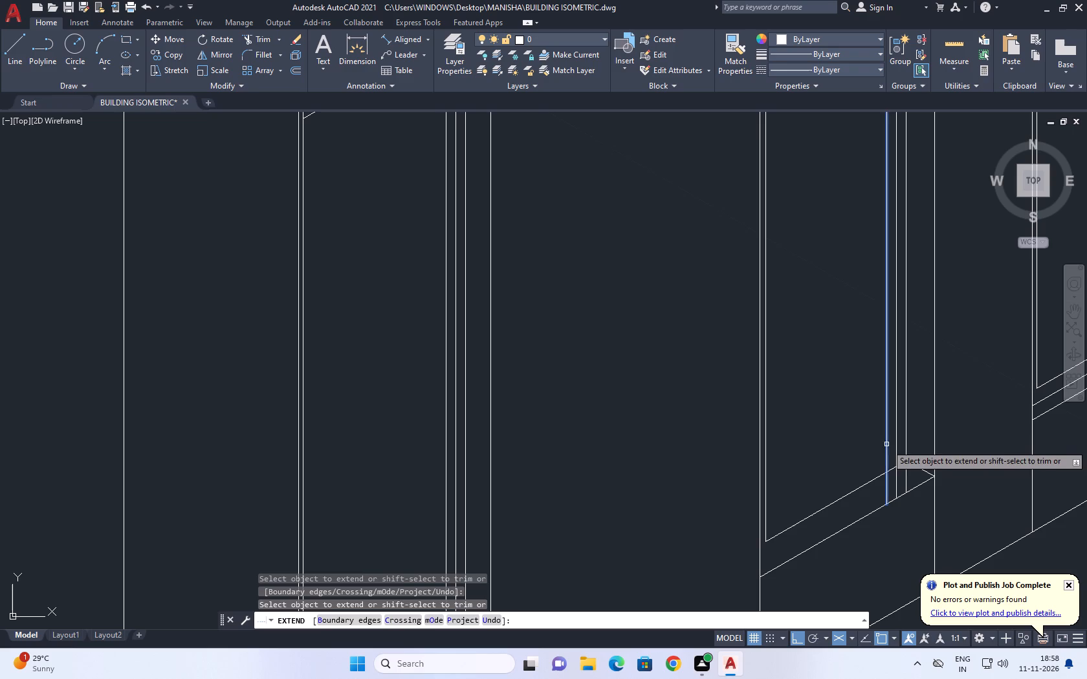
pyautogui.click(886, 444)
pyautogui.press('Escape')
# Trim the short slanted recess edge and the lower sill line's end beyond the middle door's inner far jamb vertical.
pyautogui.moveTo(915, 489); pyautogui.dragTo(893, 429, button='middle')
pyautogui.scroll(1, 911, 489)
pyautogui.write('TR')
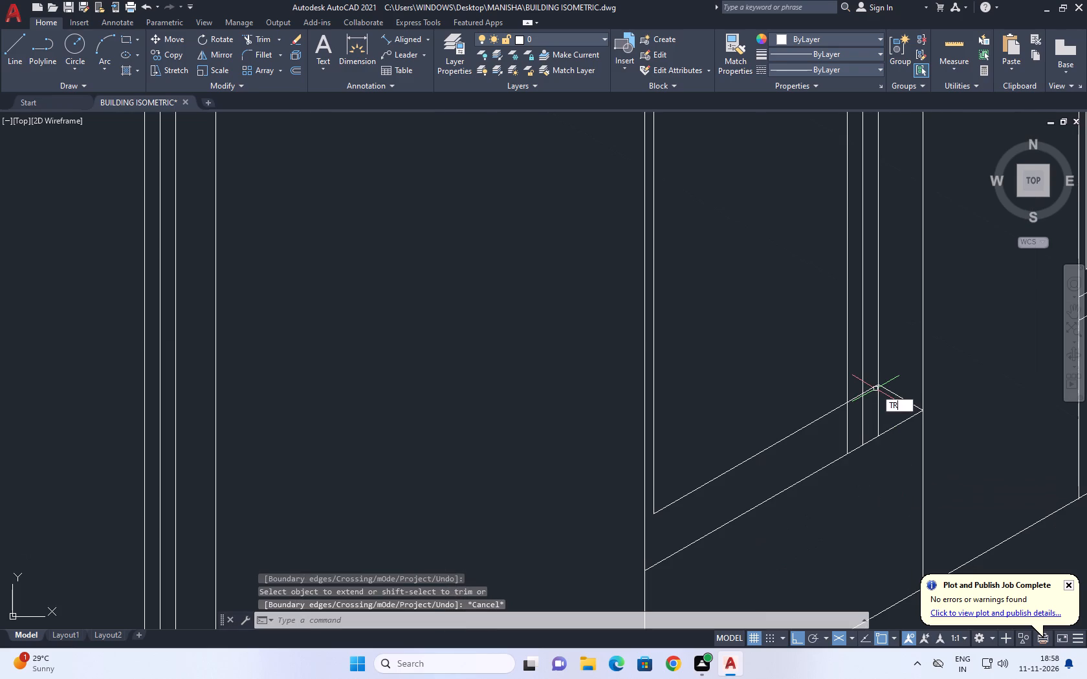
pyautogui.press('space')
pyautogui.click(899, 380)
pyautogui.click(901, 449)
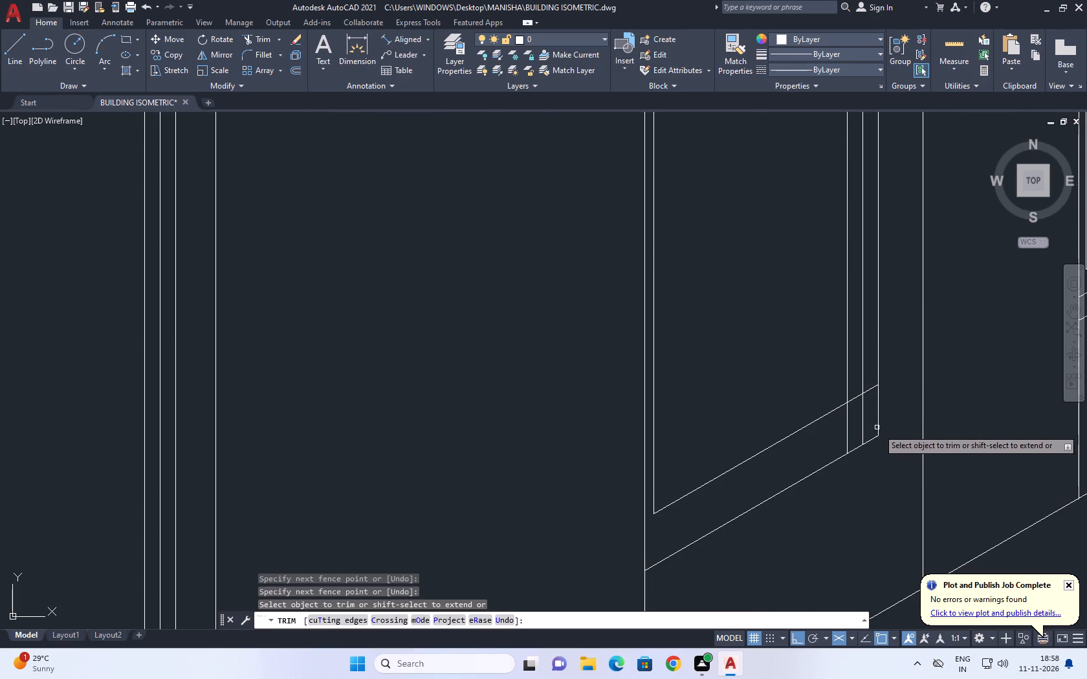
pyautogui.scroll(1, 855, 433)
pyautogui.press('Escape')
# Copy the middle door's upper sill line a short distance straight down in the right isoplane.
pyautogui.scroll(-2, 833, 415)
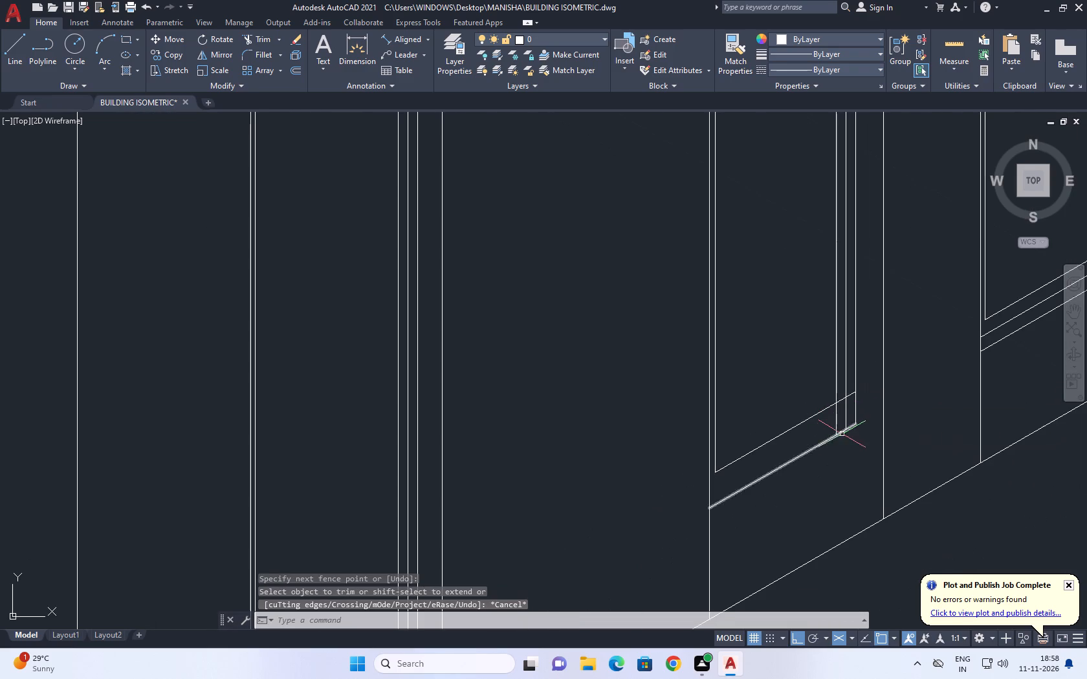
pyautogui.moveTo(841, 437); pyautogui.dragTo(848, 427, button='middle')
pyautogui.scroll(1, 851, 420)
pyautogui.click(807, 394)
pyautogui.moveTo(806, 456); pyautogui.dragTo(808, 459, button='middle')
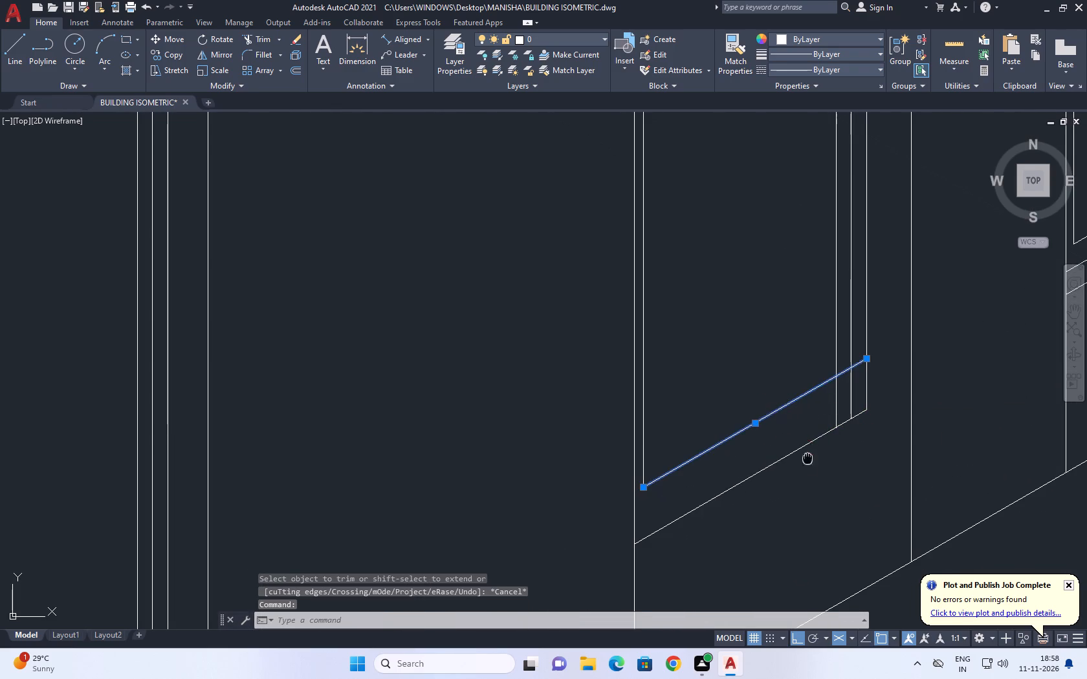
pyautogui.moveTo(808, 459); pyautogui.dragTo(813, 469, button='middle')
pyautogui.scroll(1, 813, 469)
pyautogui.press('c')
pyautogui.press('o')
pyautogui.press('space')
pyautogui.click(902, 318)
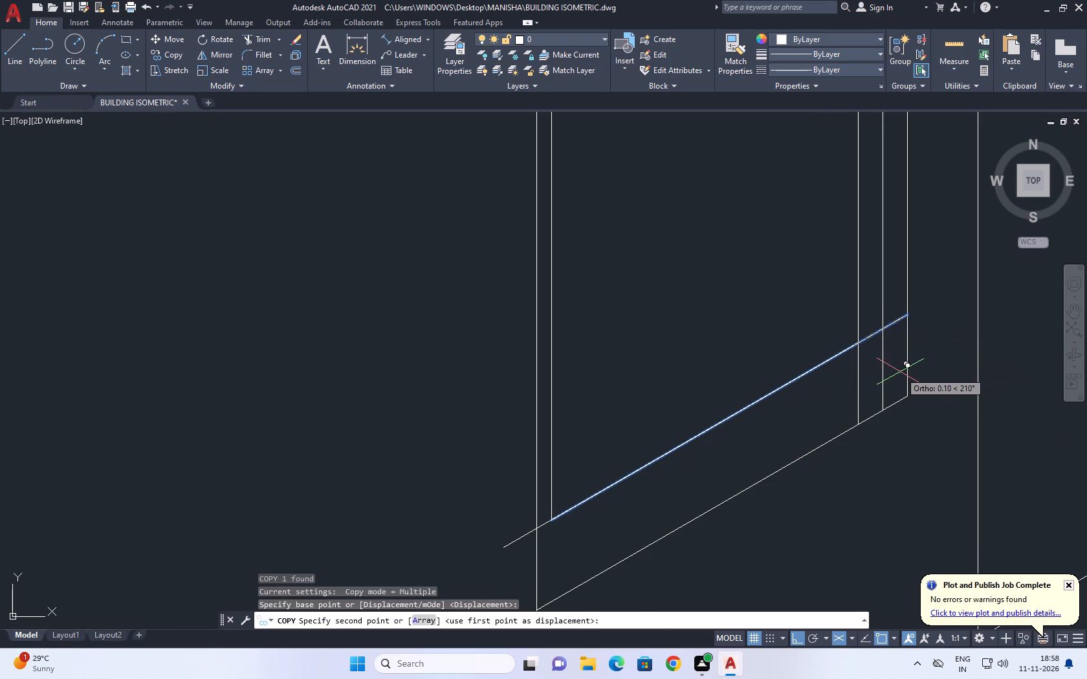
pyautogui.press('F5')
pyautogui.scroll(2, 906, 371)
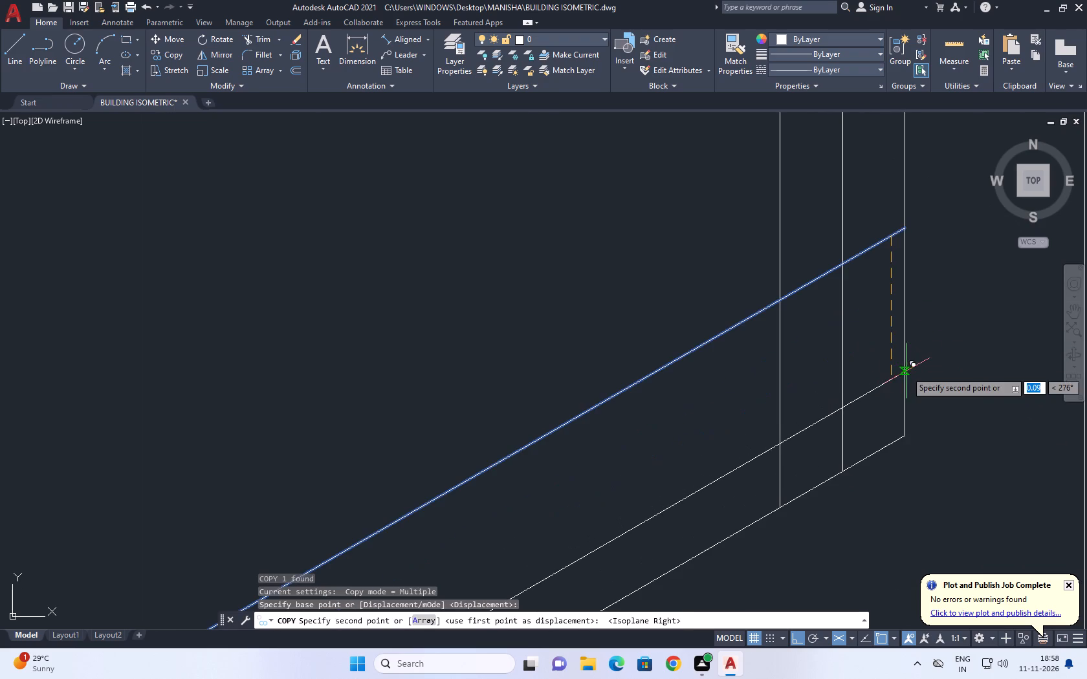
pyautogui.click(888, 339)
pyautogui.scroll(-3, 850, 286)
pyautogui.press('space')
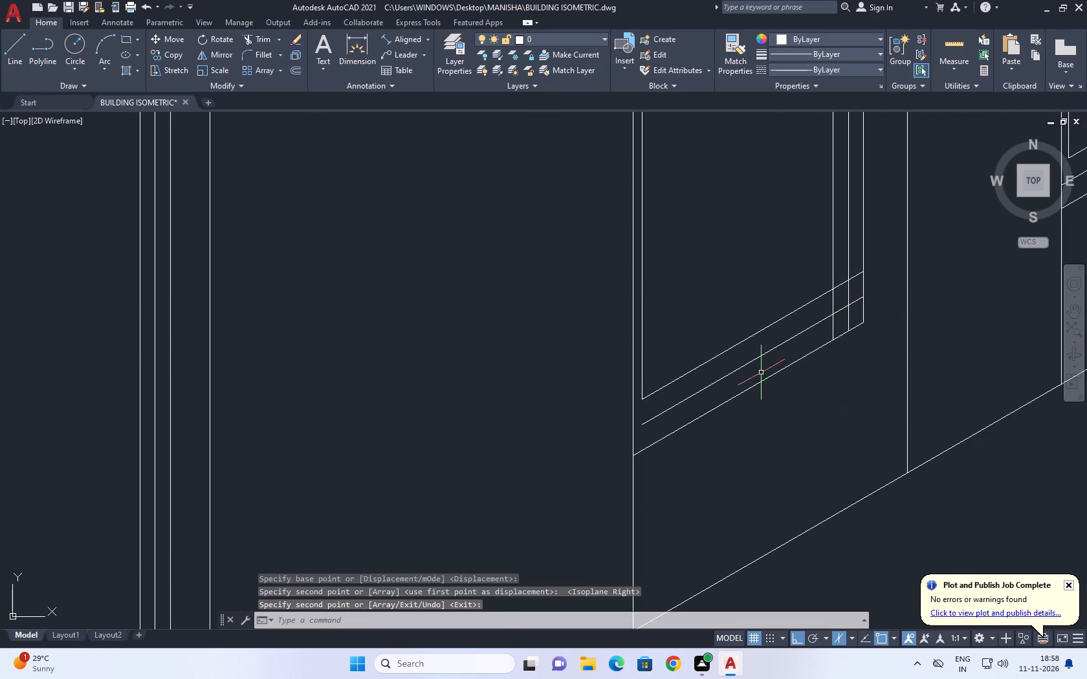
# Erase the middle door's upper sill line and the copy below it.
pyautogui.click(758, 371)
pyautogui.click(734, 320)
pyautogui.press('Delete')
# Copy the middle door's remaining sill line vertically upward at distances of 0.05 and 0.1.
pyautogui.click(755, 405)
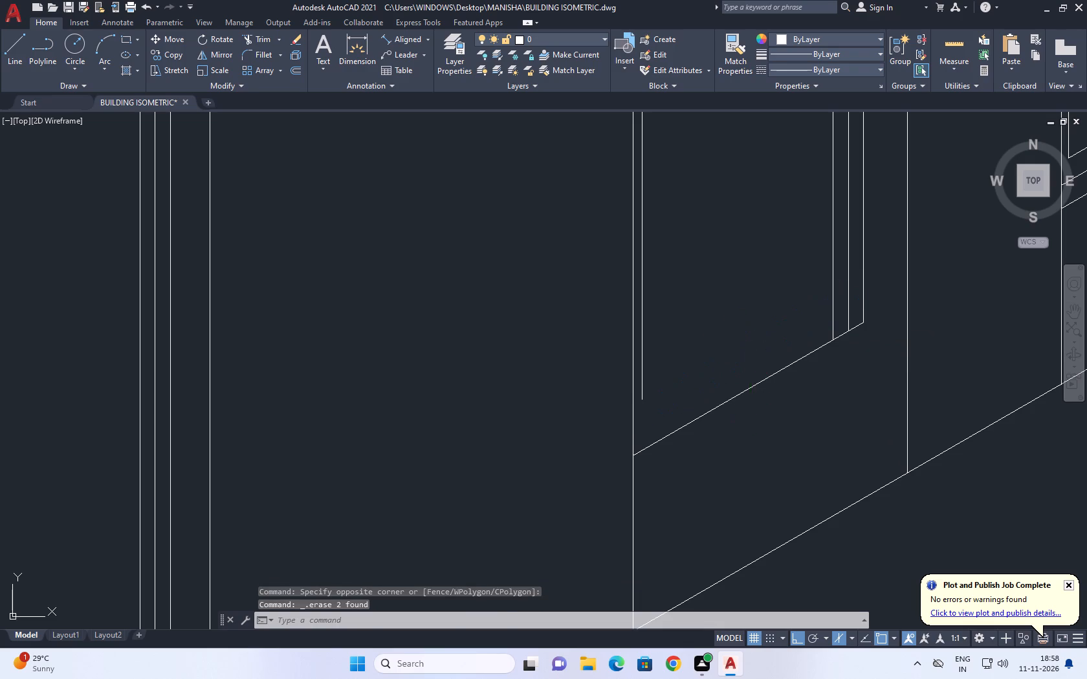
pyautogui.click(743, 391)
pyautogui.moveTo(730, 378); pyautogui.dragTo(741, 413, button='middle')
pyautogui.write('CO')
pyautogui.press('space')
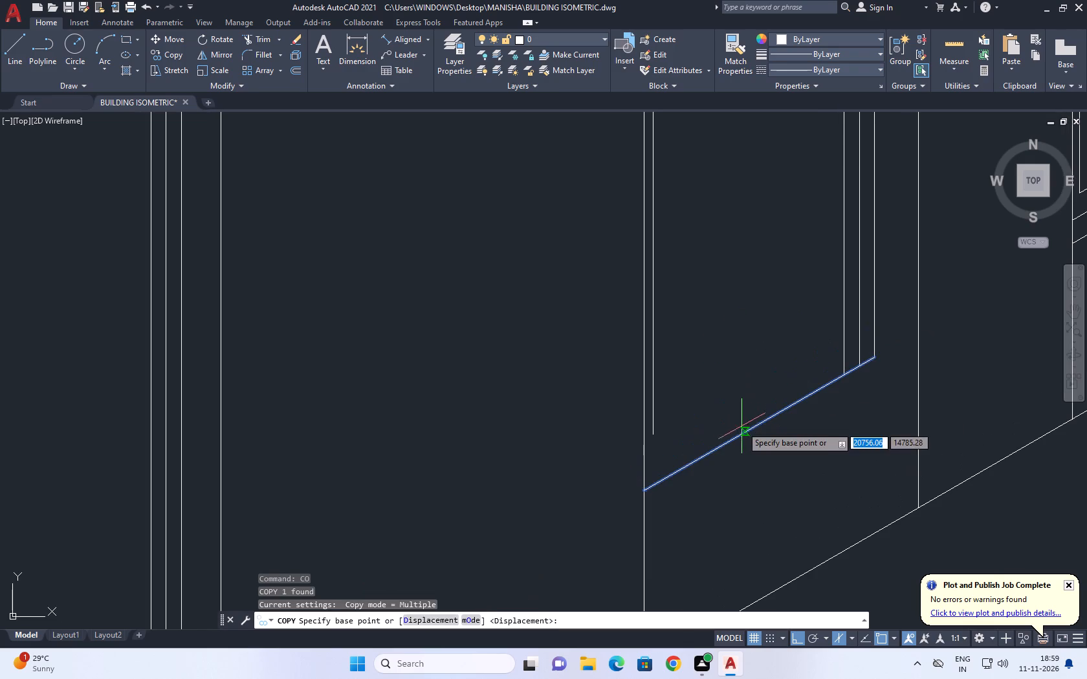
pyautogui.scroll(1, 744, 428)
pyautogui.click(783, 412)
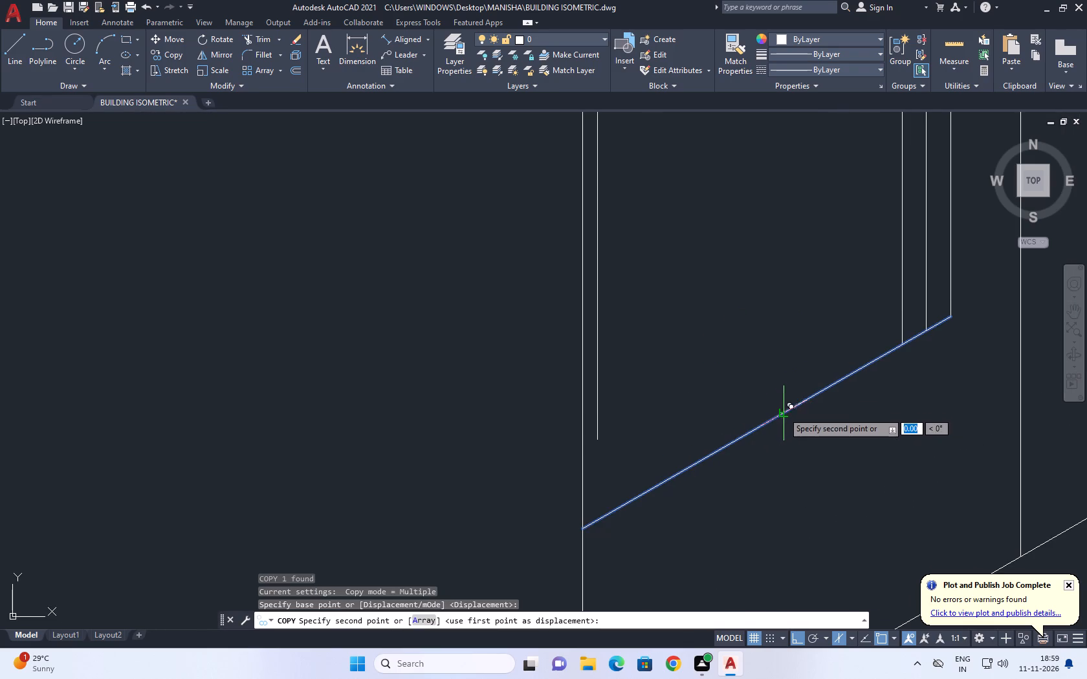
pyautogui.write('0.')
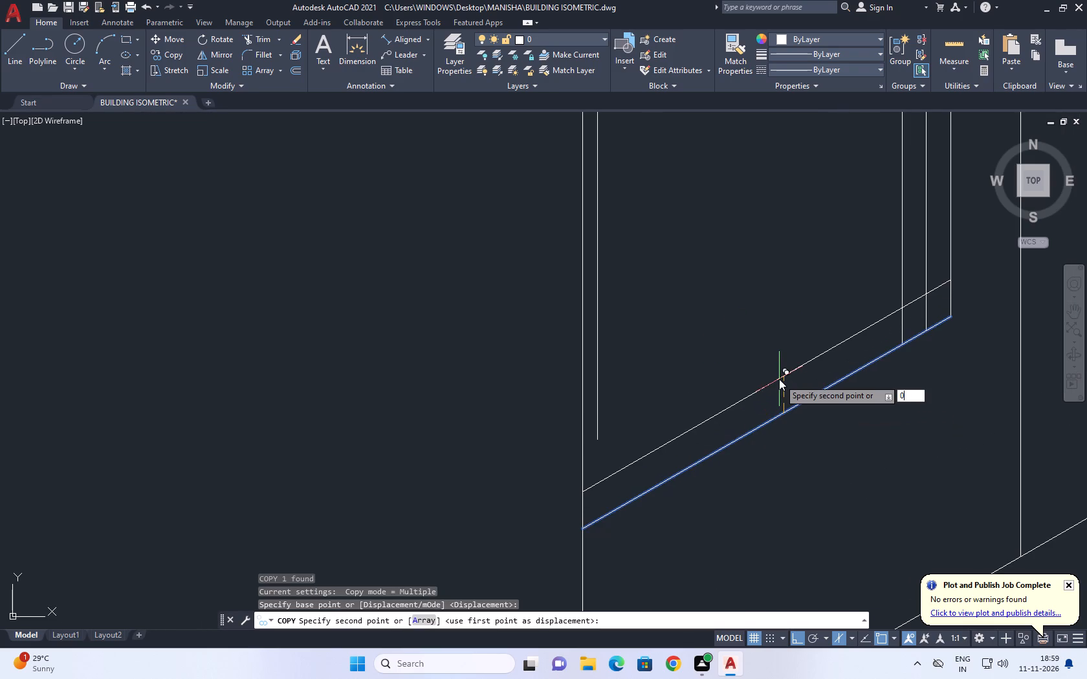
pyautogui.press('0')
pyautogui.press('5')
pyautogui.press('Return')
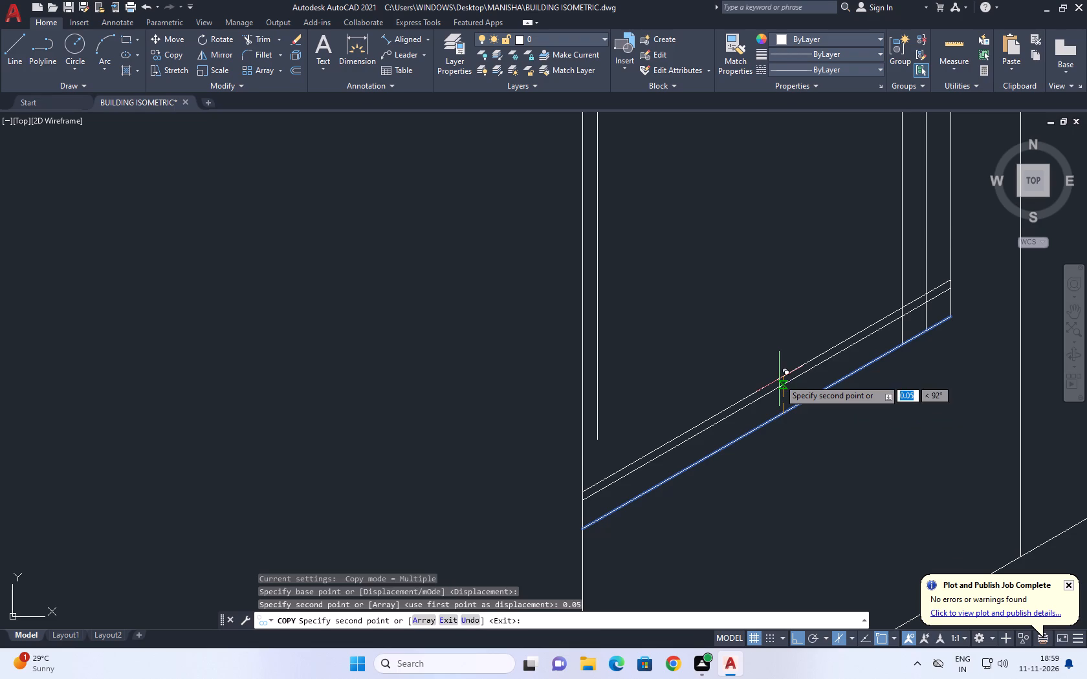
pyautogui.write('0.1')
pyautogui.press('Return')
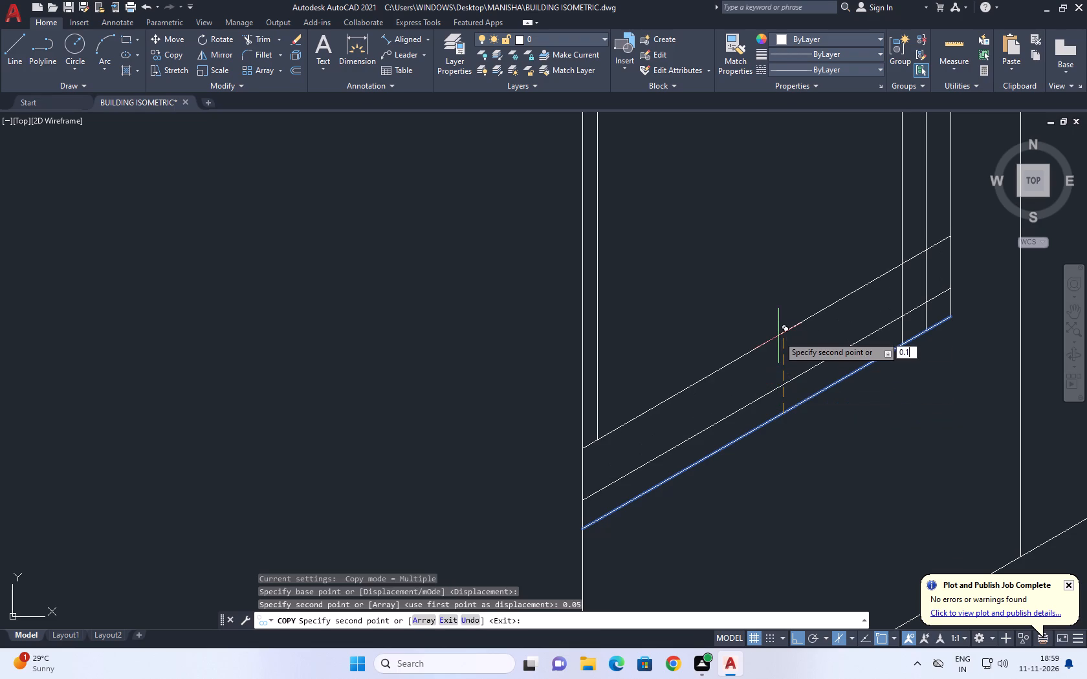
pyautogui.press('Escape')
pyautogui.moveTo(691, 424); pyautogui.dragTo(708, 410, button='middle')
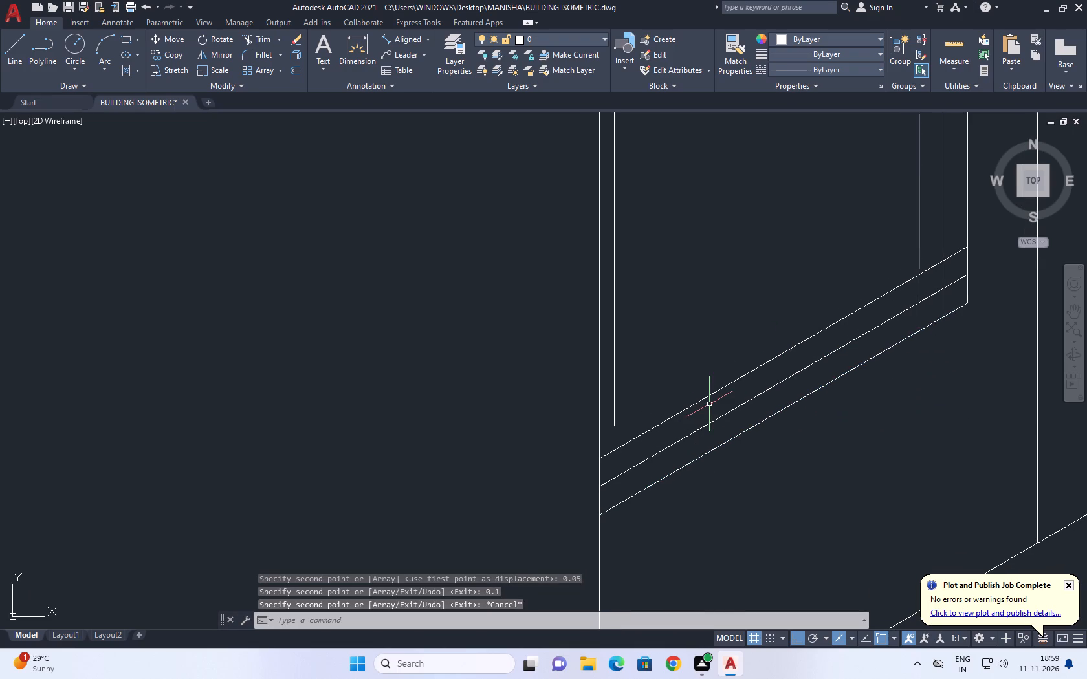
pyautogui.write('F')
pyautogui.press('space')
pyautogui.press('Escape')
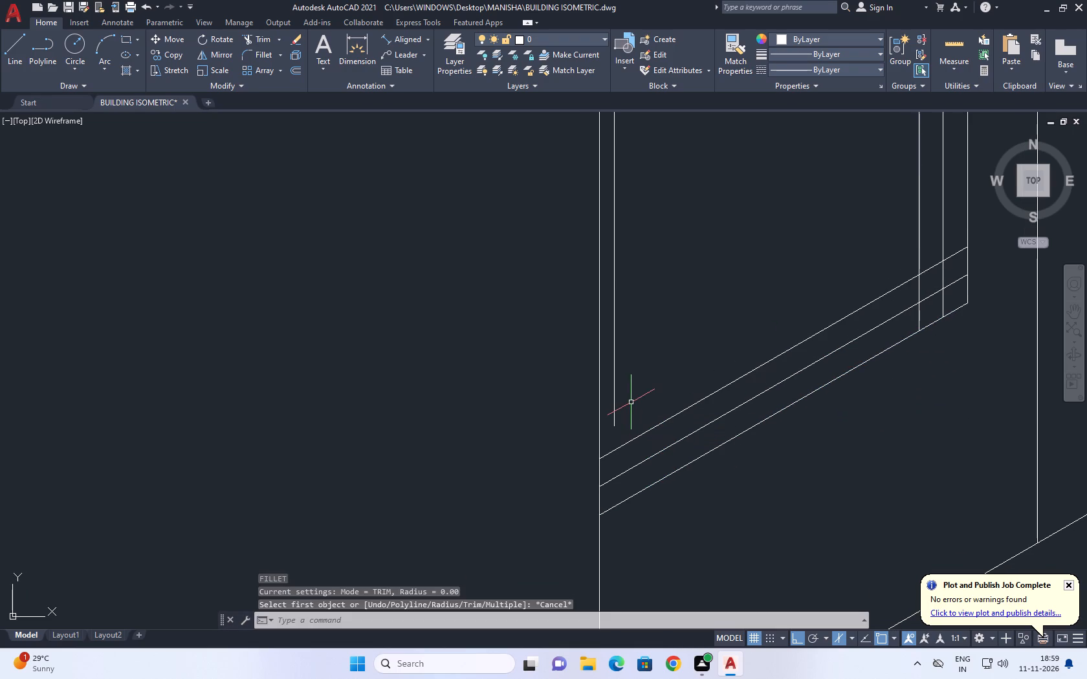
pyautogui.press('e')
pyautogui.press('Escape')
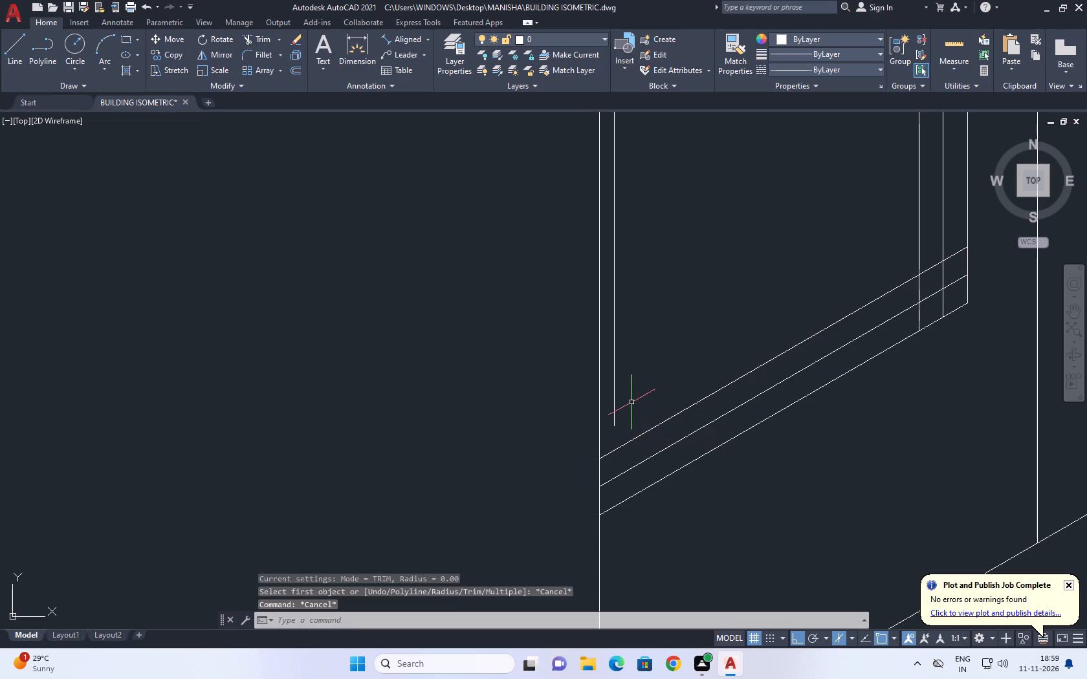
# Extend the middle door's inner near jamb vertical down through the sill lines to the wall's base line.
pyautogui.press('e')
pyautogui.press('x')
pyautogui.press('space')
pyautogui.click(626, 407)
pyautogui.click(609, 420)
pyautogui.tripleClick(613, 418)
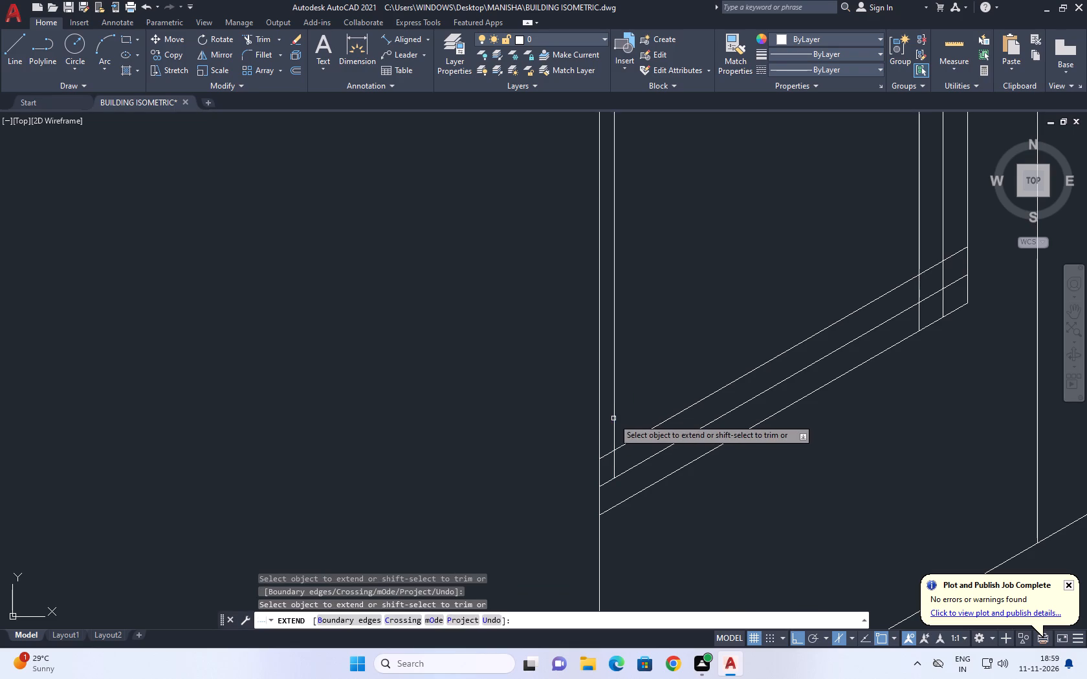
pyautogui.press('Escape')
pyautogui.scroll(-3, 622, 428)
pyautogui.moveTo(635, 480); pyautogui.dragTo(659, 434, button='middle')
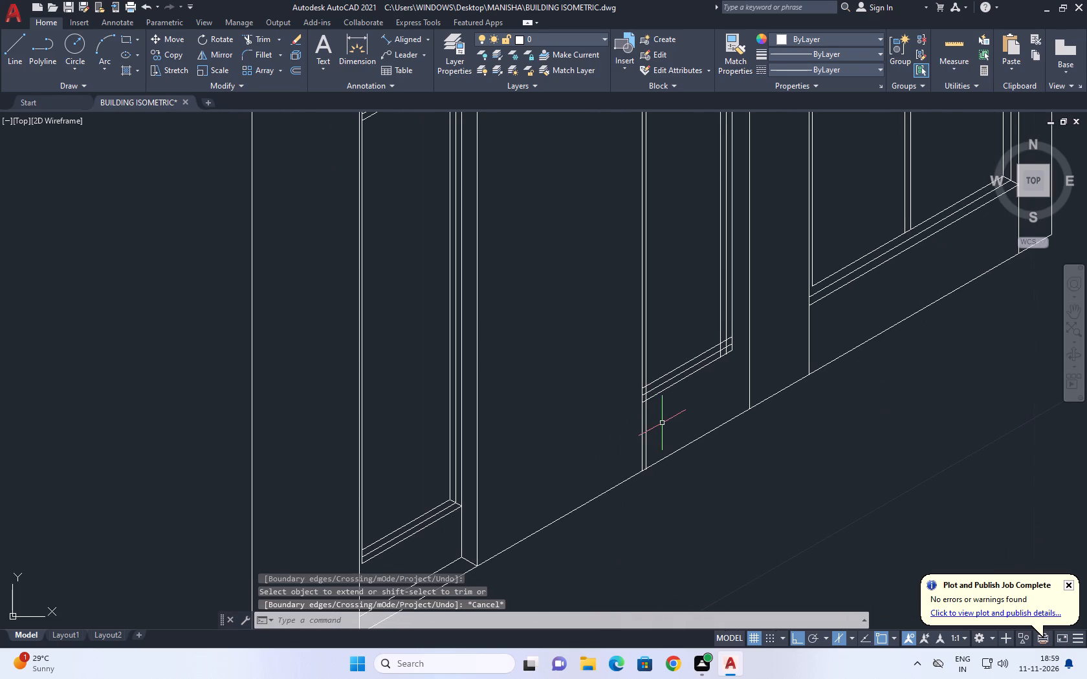
# Trim the middle door's inner near jamb vertical below the lowest sill line and the two upper sill lines' ends beyond that jamb.
pyautogui.press('t')
pyautogui.press('r')
pyautogui.press('space')
pyautogui.scroll(1, 647, 424)
pyautogui.click(644, 411)
pyautogui.scroll(3, 643, 375)
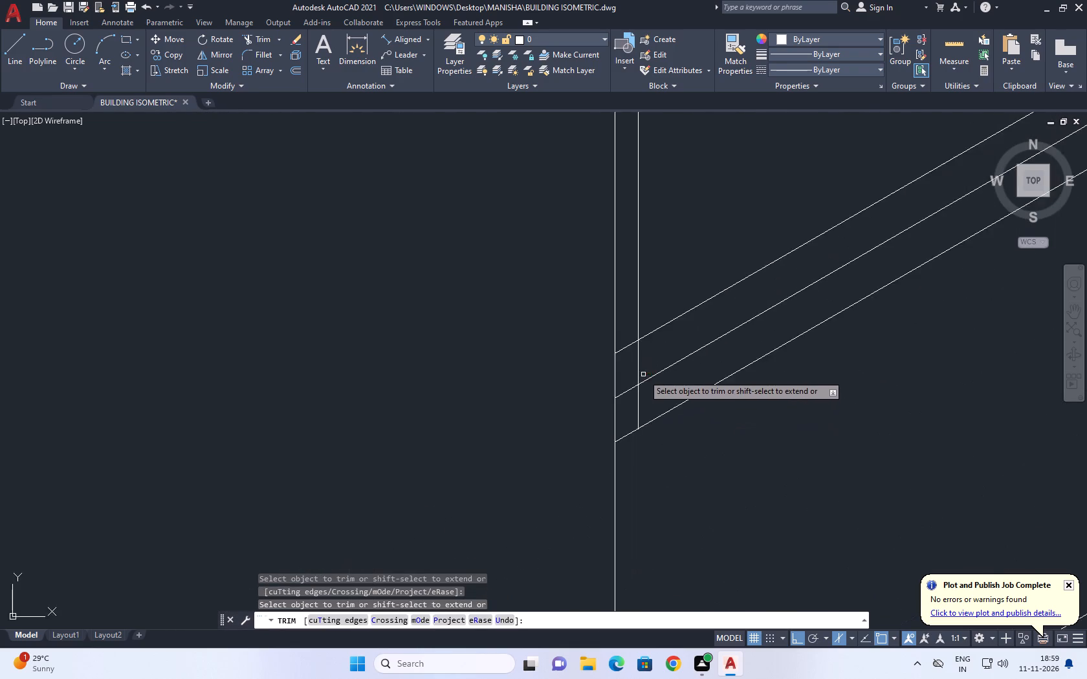
pyautogui.scroll(2, 643, 374)
pyautogui.click(591, 288)
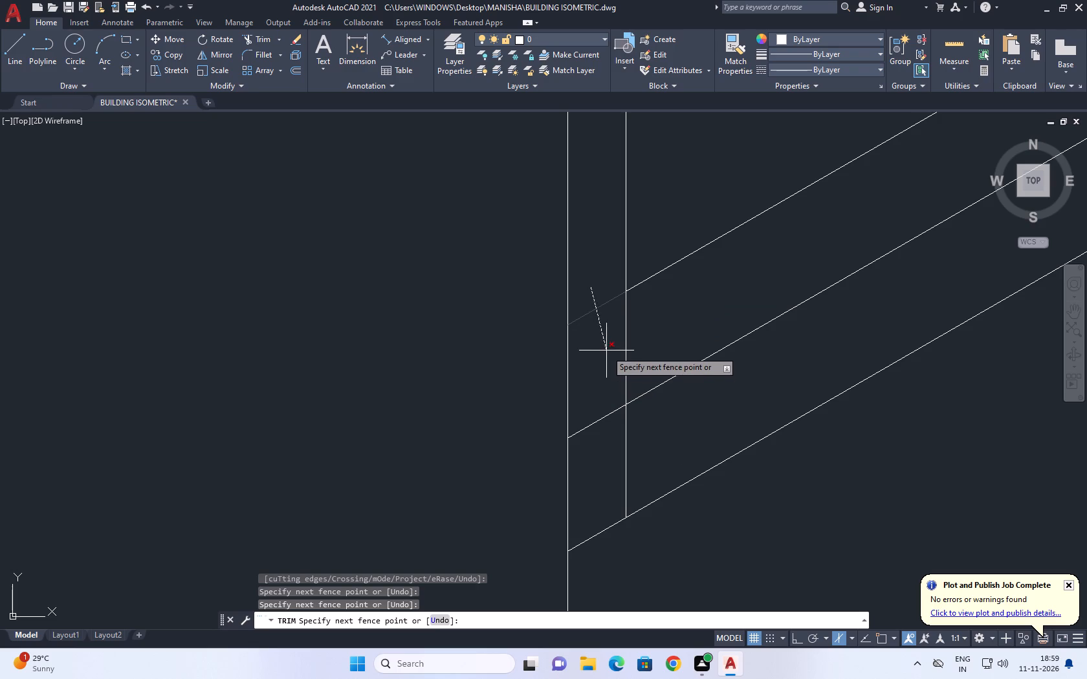
pyautogui.click(604, 440)
pyautogui.scroll(-4, 628, 455)
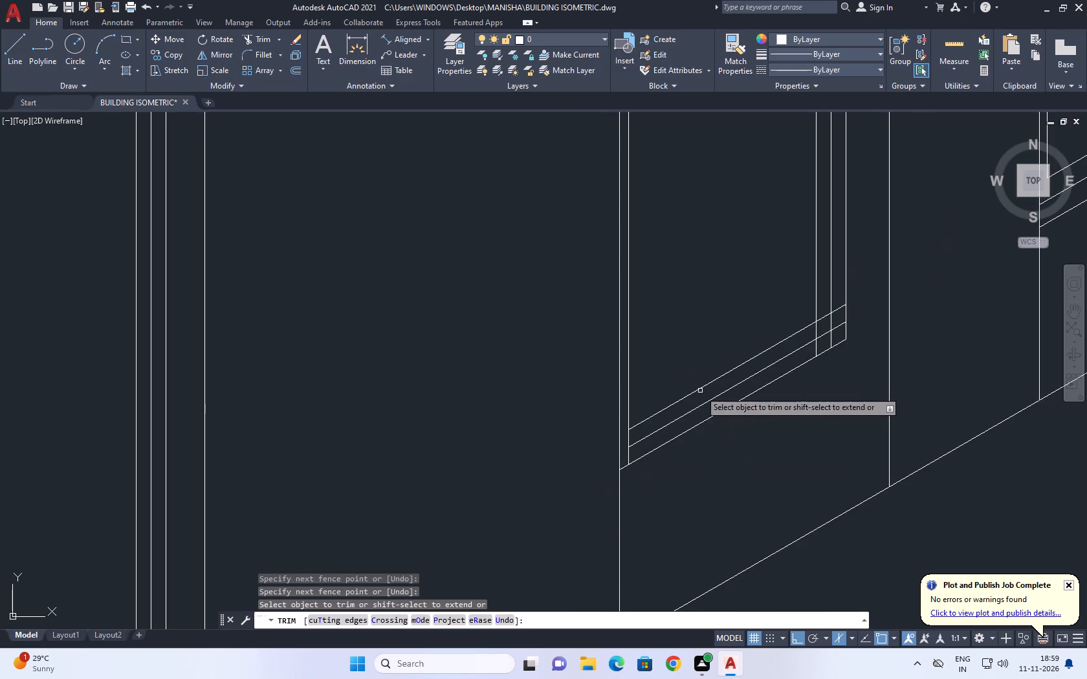
# Trim the middle door's overlapping sill lines and far jamb verticals so each matching pair meets in a clean lower corner.
pyautogui.moveTo(735, 360); pyautogui.dragTo(718, 402, button='middle')
pyautogui.scroll(2, 802, 397)
pyautogui.scroll(2, 806, 325)
pyautogui.click(817, 259)
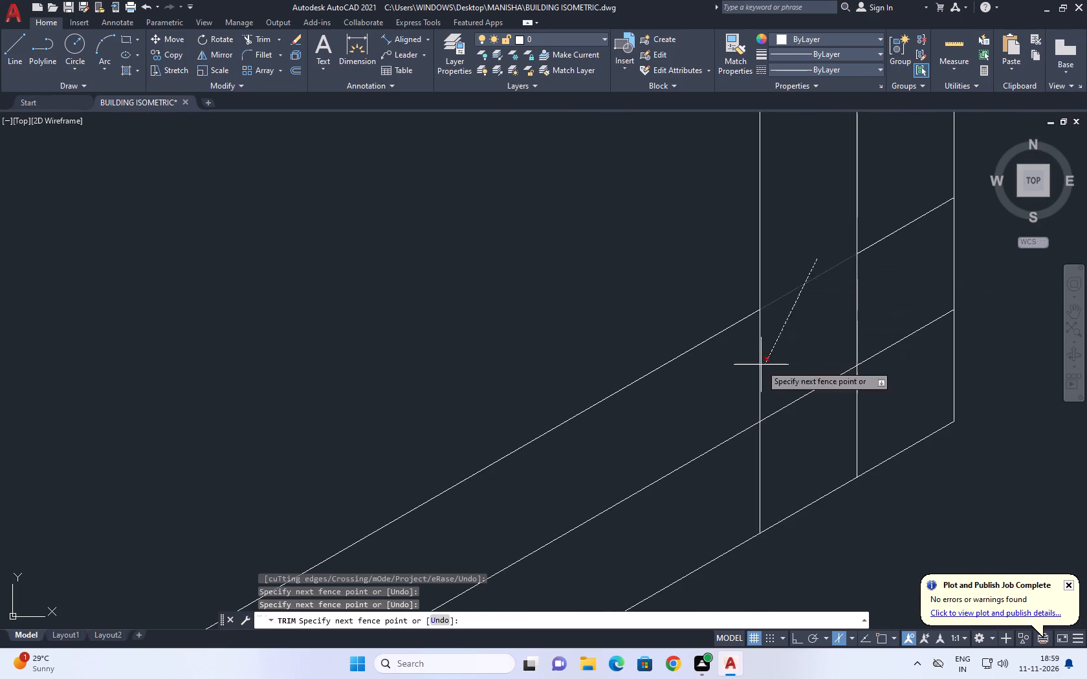
pyautogui.click(749, 367)
pyautogui.moveTo(734, 484); pyautogui.dragTo(765, 465)
pyautogui.click(913, 360)
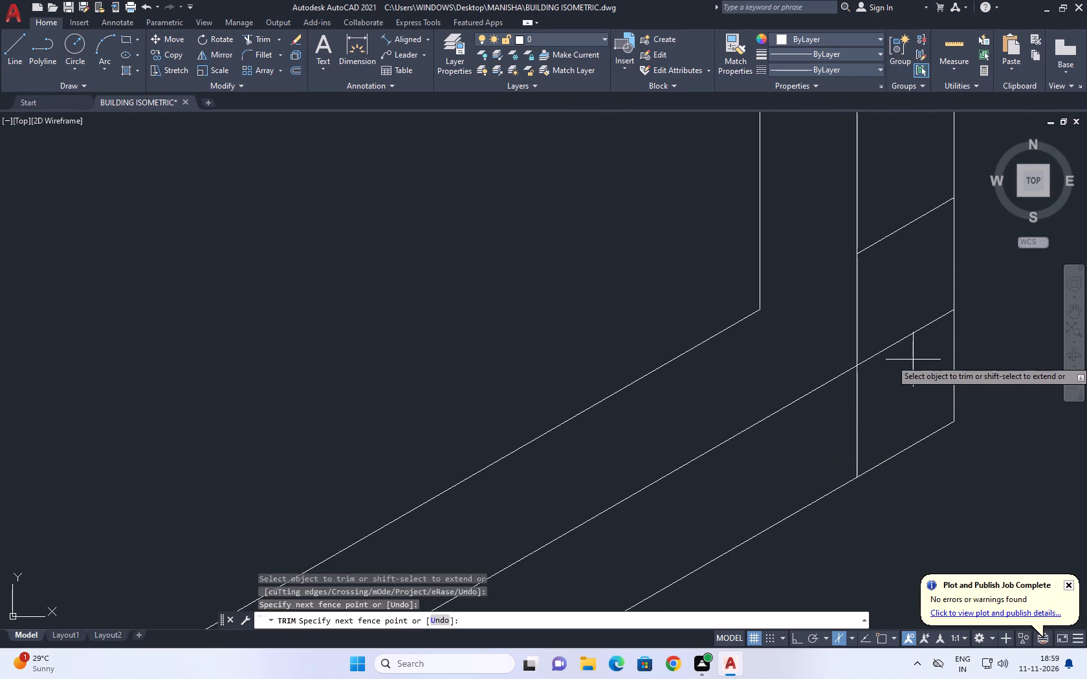
pyautogui.click(833, 416)
pyautogui.click(890, 193)
pyautogui.click(870, 382)
pyautogui.scroll(-5, 885, 381)
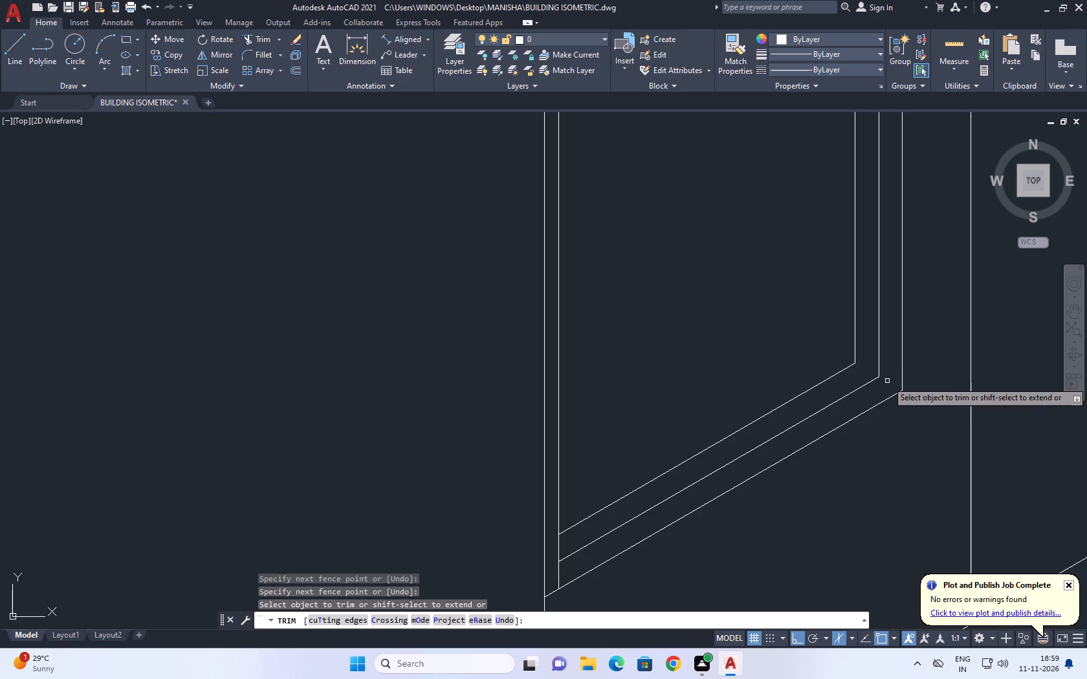
pyautogui.scroll(-3, 890, 380)
pyautogui.press('space')
# Draw a slanted line joining the nested lower far corners of the middle door's frame, from innermost to outermost.
pyautogui.moveTo(879, 365); pyautogui.dragTo(806, 416, button='middle')
pyautogui.press('l')
pyautogui.press('space')
pyautogui.scroll(2, 758, 414)
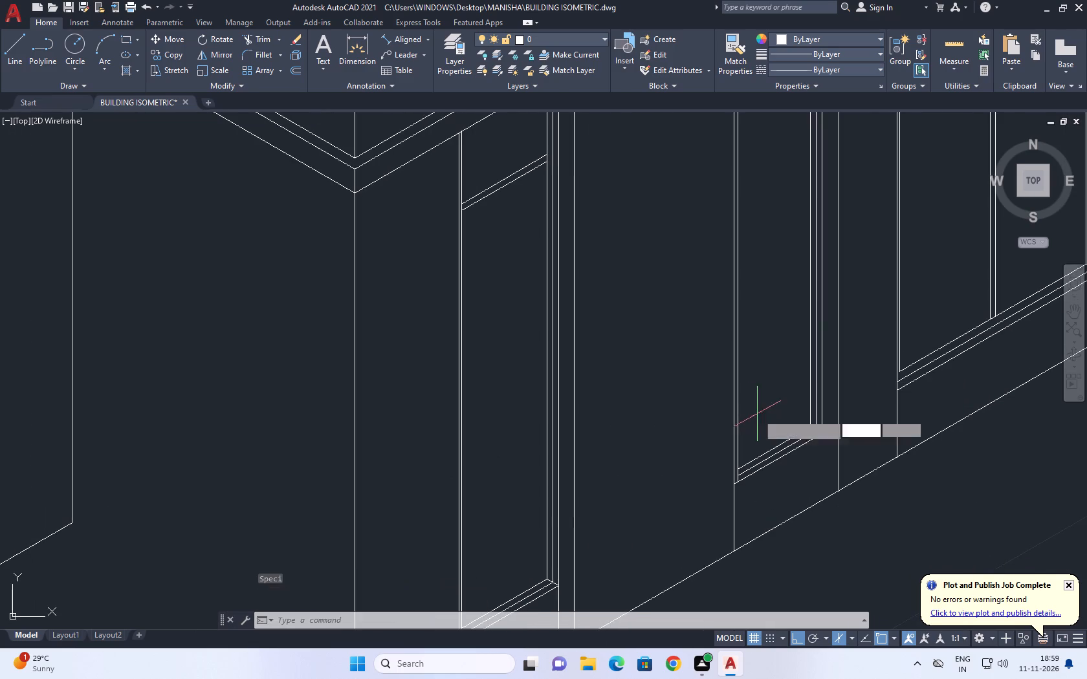
pyautogui.scroll(2, 872, 463)
pyautogui.click(904, 434)
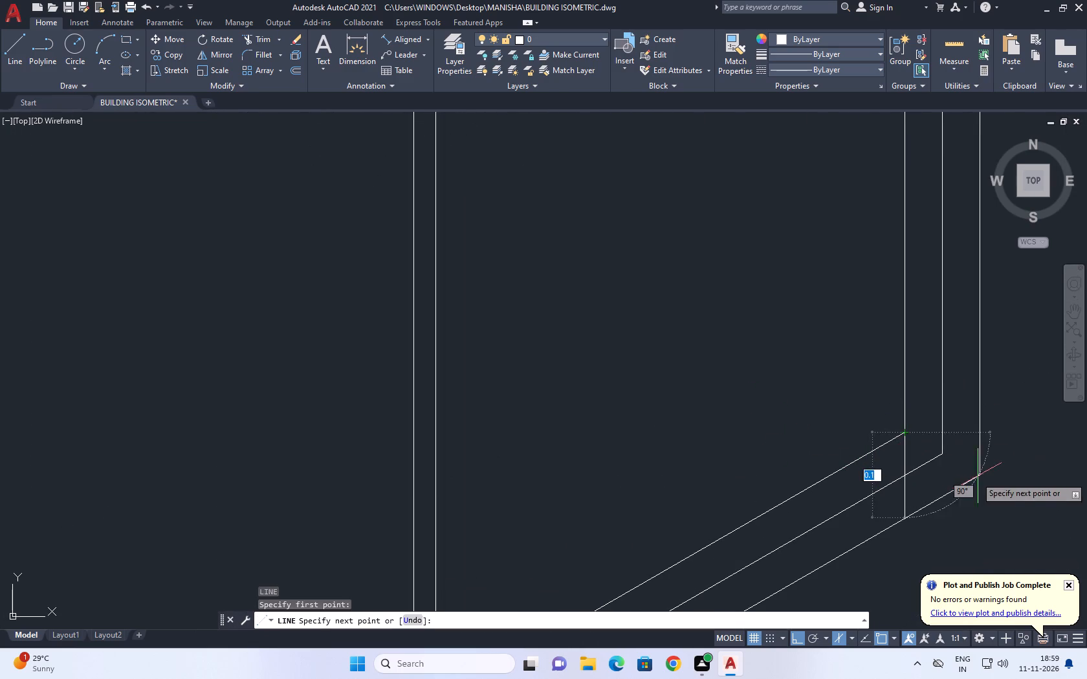
pyautogui.click(983, 474)
pyautogui.press('space')
pyautogui.scroll(-6, 831, 434)
pyautogui.moveTo(877, 342); pyautogui.dragTo(865, 356, button='middle')
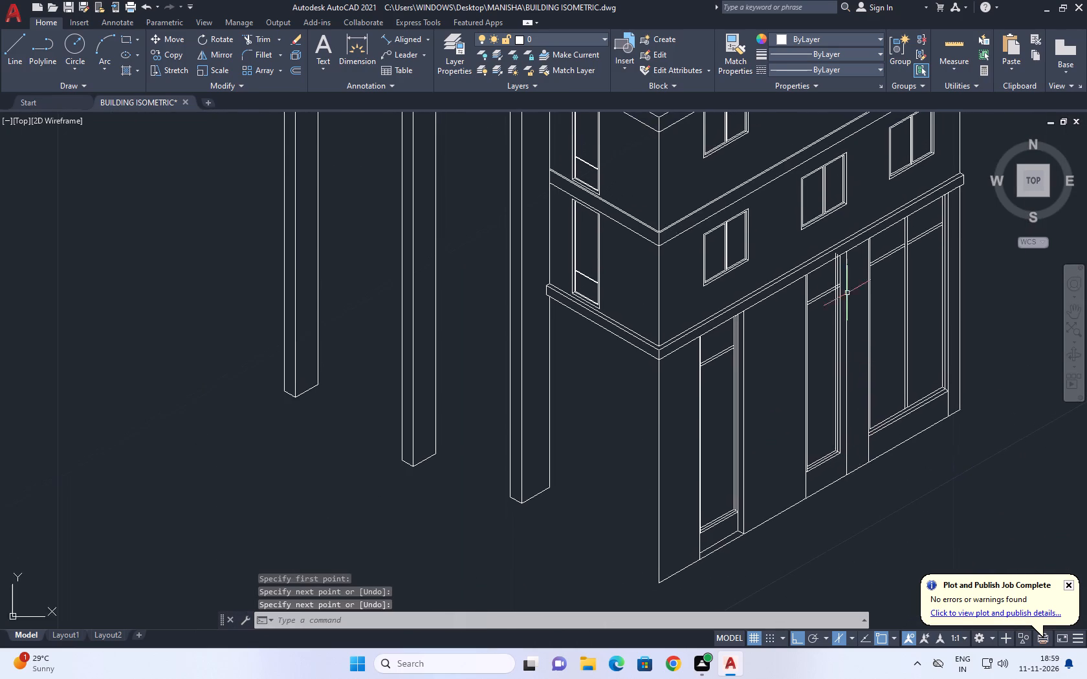
# Trim the middle door's transom line ends beyond its innermost far jamb vertical.
pyautogui.scroll(2, 840, 255)
pyautogui.moveTo(837, 248); pyautogui.dragTo(829, 266, button='middle')
pyautogui.moveTo(818, 358); pyautogui.dragTo(762, 374, button='middle')
pyautogui.press('t')
pyautogui.press('r')
pyautogui.press('space')
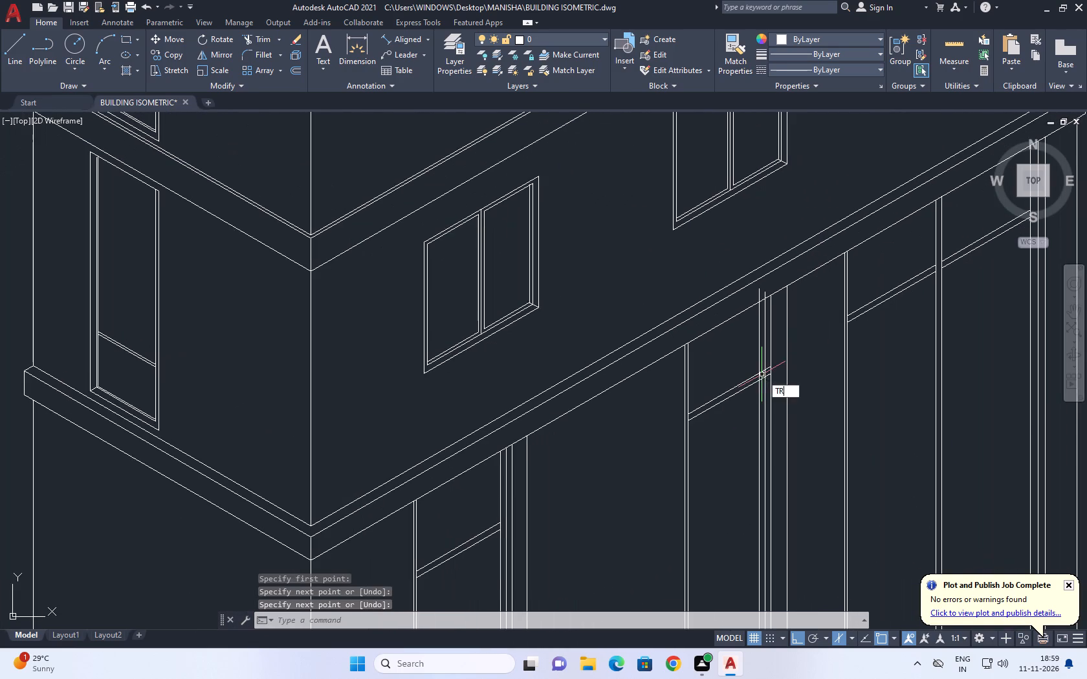
pyautogui.scroll(4, 767, 381)
pyautogui.click(762, 316)
pyautogui.moveTo(770, 397); pyautogui.dragTo(771, 410)
pyautogui.click(748, 336)
pyautogui.moveTo(737, 405); pyautogui.dragTo(740, 419)
# Trim the middle door's far jamb verticals where they project above the lowest line of the ledge.
pyautogui.scroll(-2, 765, 410)
pyautogui.moveTo(795, 317); pyautogui.dragTo(785, 494, button='middle')
pyautogui.scroll(2, 789, 368)
pyautogui.click(738, 380)
pyautogui.click(598, 416)
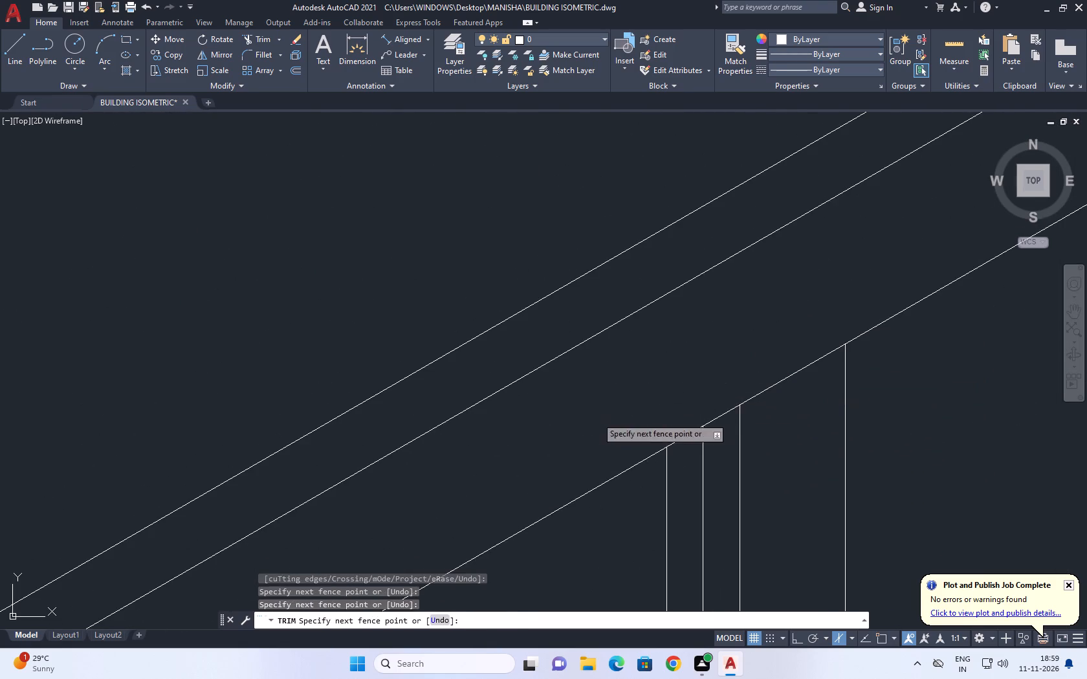
pyautogui.scroll(-8, 752, 363)
pyautogui.press('space')
# Extend the middle door's outermost far frame vertical down to the wall's base line.
pyautogui.scroll(3, 743, 488)
pyautogui.moveTo(821, 415); pyautogui.dragTo(821, 416, button='middle')
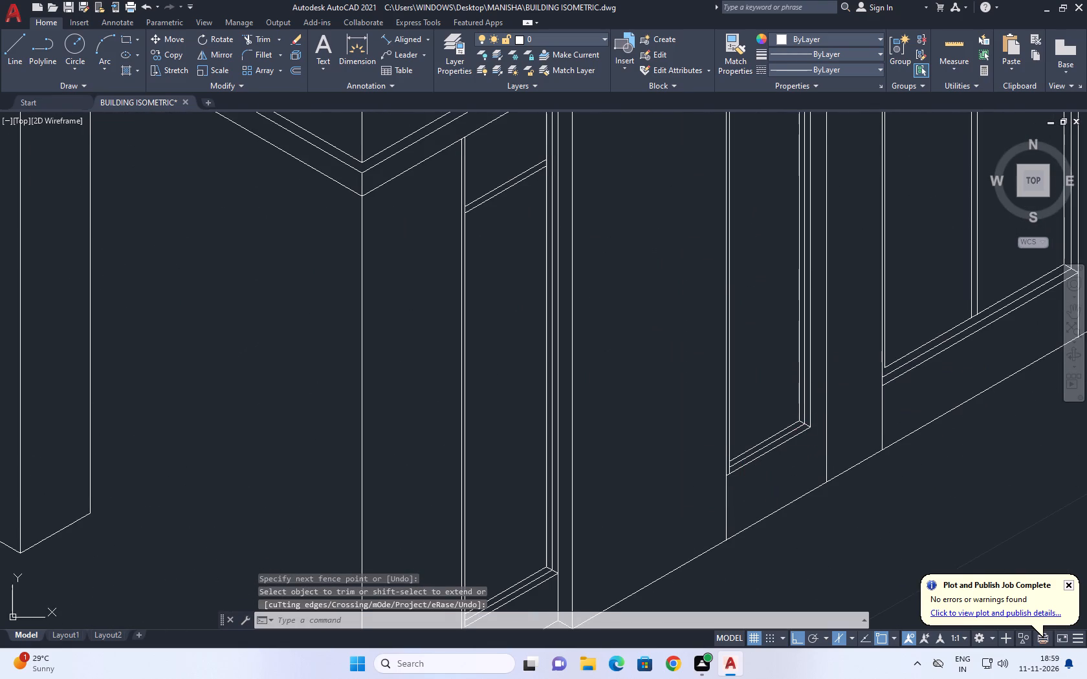
pyautogui.moveTo(821, 416); pyautogui.dragTo(815, 424, button='middle')
pyautogui.scroll(-1, 817, 445)
pyautogui.moveTo(813, 456); pyautogui.dragTo(813, 463, button='middle')
pyautogui.scroll(2, 813, 453)
pyautogui.moveTo(813, 449); pyautogui.dragTo(817, 396, button='middle')
pyautogui.write('EX')
pyautogui.press('space')
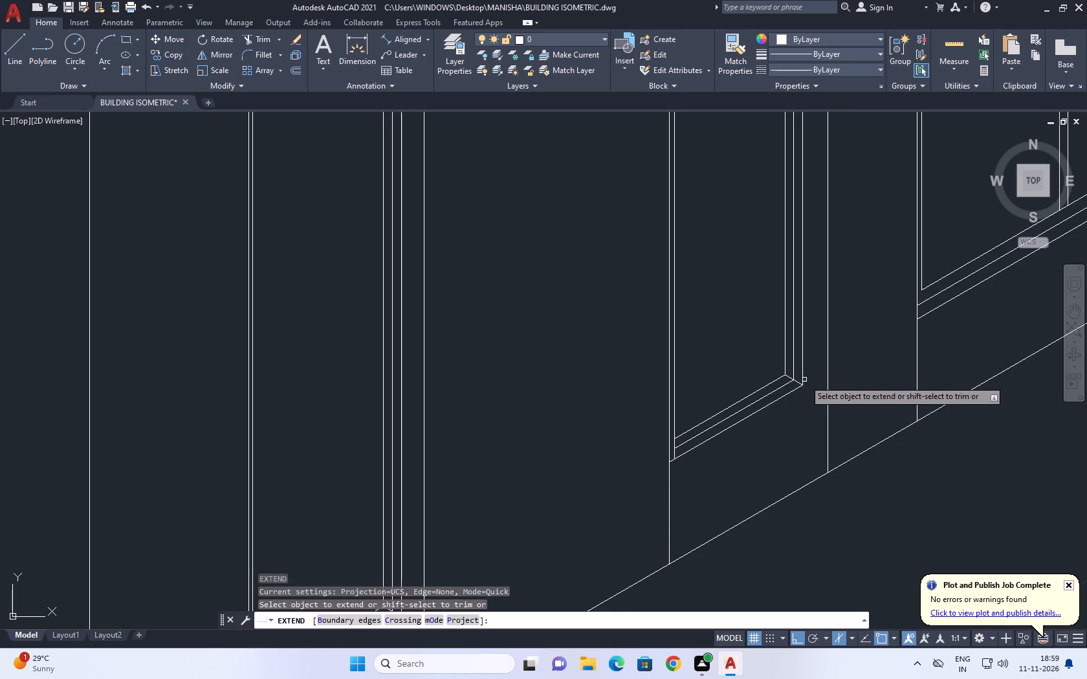
pyautogui.click(804, 374)
pyautogui.press('space')
# Draw a recess floor edge in the left isoplane from the middle door's far opening foot back past the frame vertical.
pyautogui.press('l')
pyautogui.press('space')
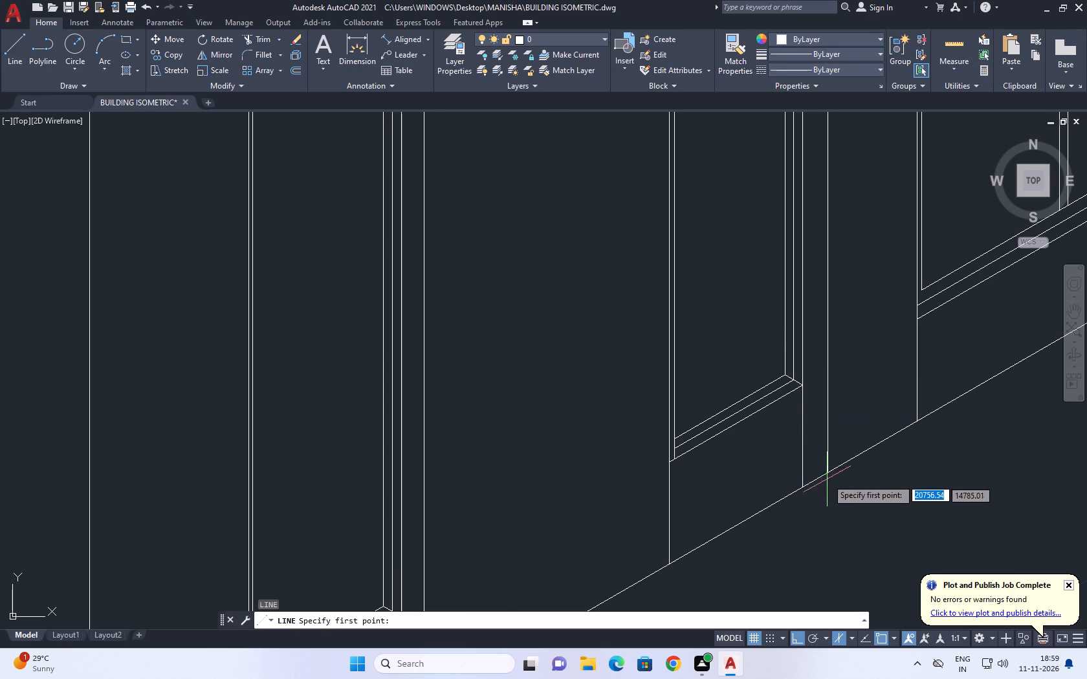
pyautogui.scroll(1, 827, 472)
pyautogui.click(826, 471)
pyautogui.press('F5')
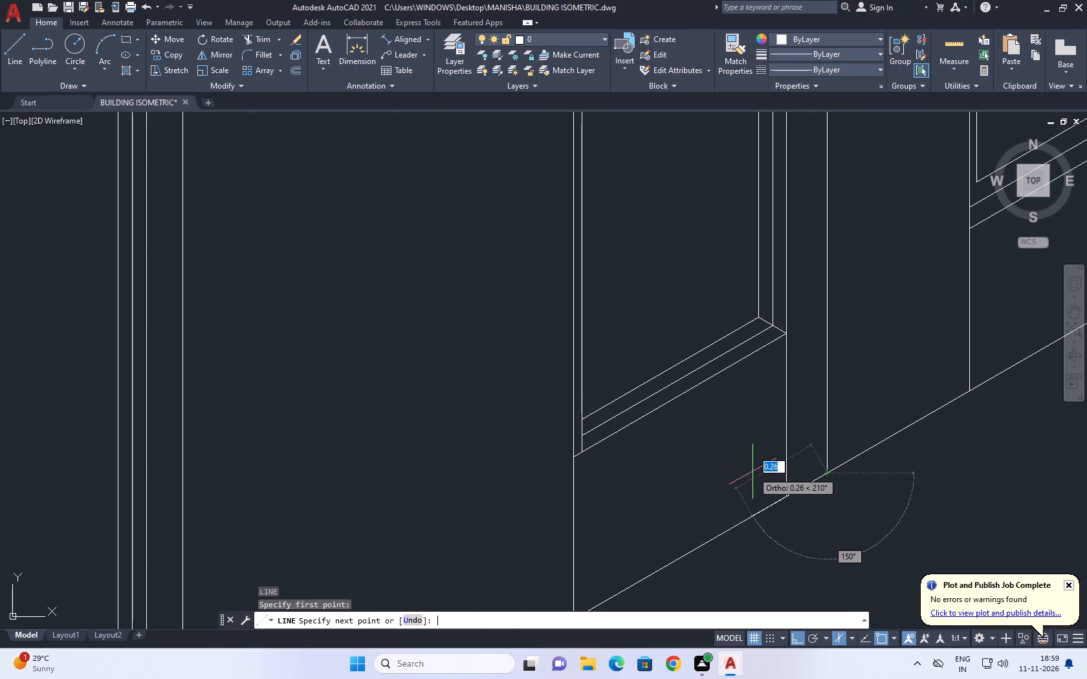
pyautogui.click(752, 472)
pyautogui.press('space')
# Trim the recess floor edge beyond the middle door's far frame vertical and that vertical's part below the edge.
pyautogui.write('TR')
pyautogui.press('space')
pyautogui.scroll(1, 807, 460)
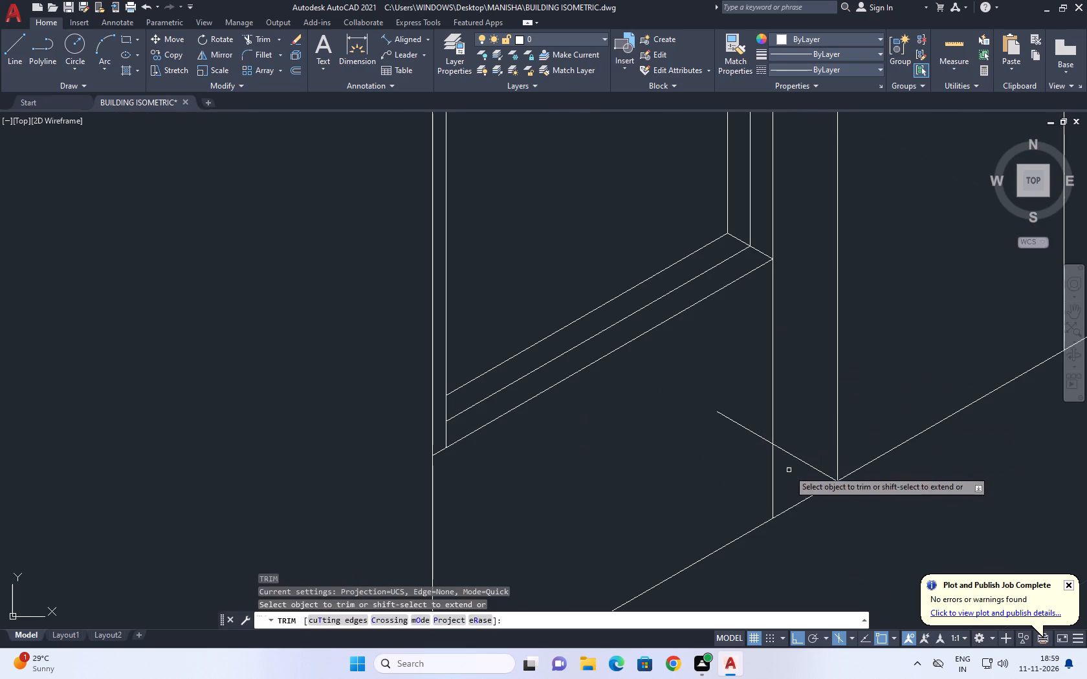
pyautogui.click(778, 482)
pyautogui.click(745, 413)
pyautogui.scroll(-5, 748, 416)
pyautogui.press('space')
# Draw the middle door's inner floor edge in the top isoplane from the recess corner, parallel to the base line, past the near jamb.
pyautogui.moveTo(768, 413); pyautogui.dragTo(764, 432, button='middle')
pyautogui.press('l')
pyautogui.press('space')
pyautogui.scroll(2, 765, 434)
pyautogui.click(716, 445)
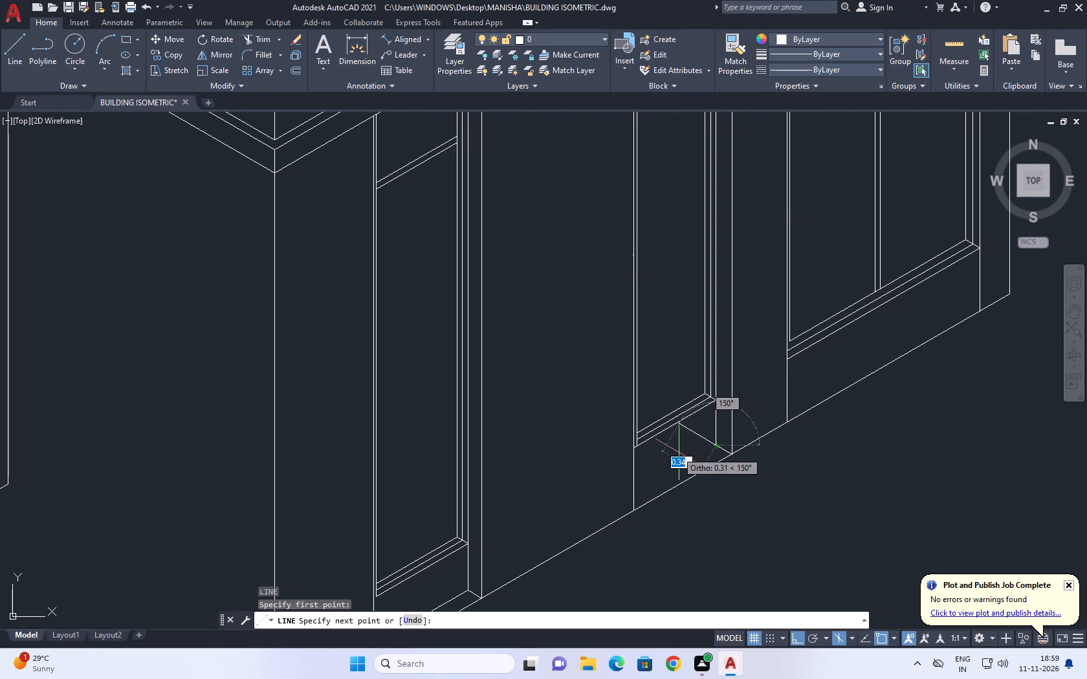
pyautogui.press('F5')
pyautogui.click(616, 492)
pyautogui.press('space')
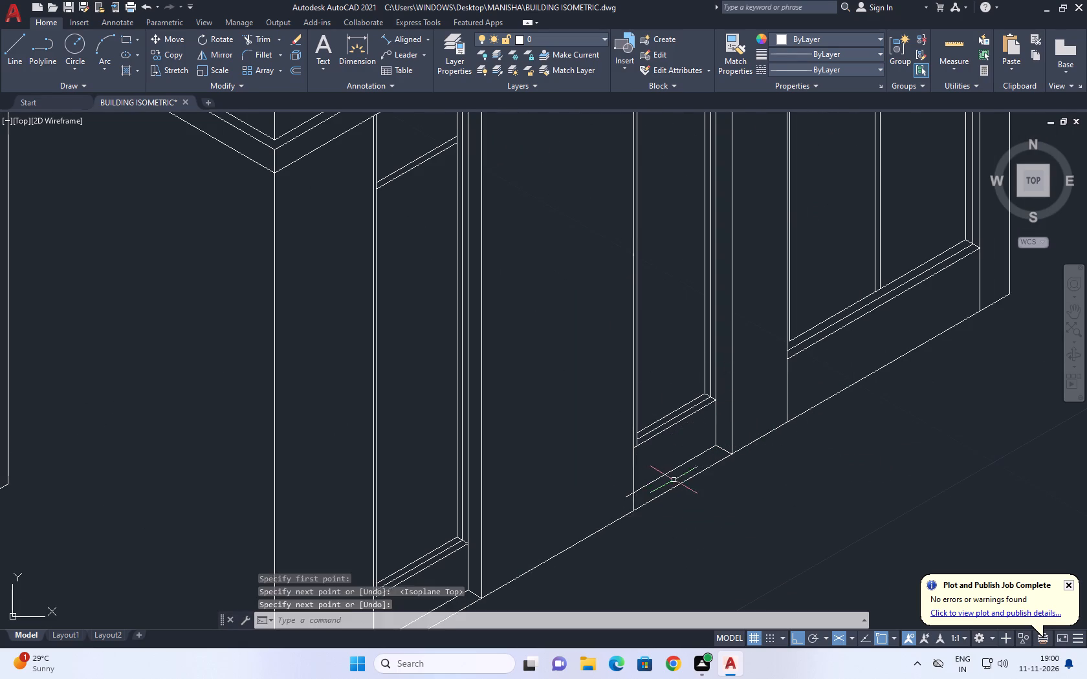
# Trim the middle door's inner floor edge where it runs beyond the near jamb.
pyautogui.scroll(3, 674, 481)
pyautogui.press('t')
pyautogui.press('r')
pyautogui.press('space')
pyautogui.click(471, 537)
pyautogui.moveTo(468, 555); pyautogui.dragTo(479, 576)
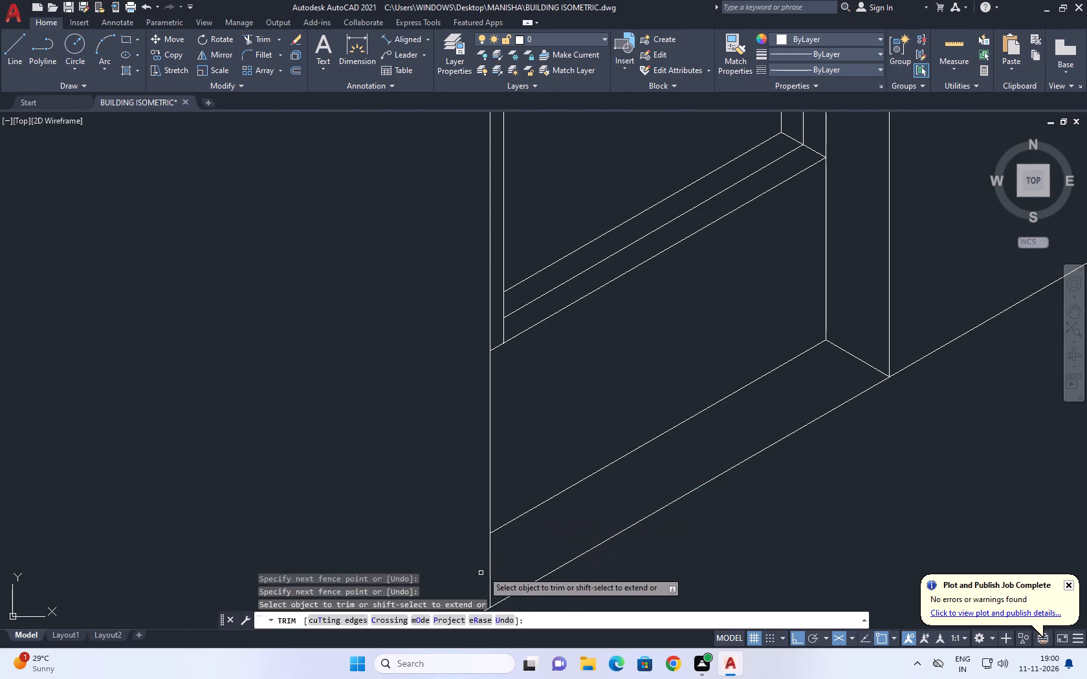
pyautogui.scroll(-5, 610, 488)
pyautogui.press('space')
# Erase the middle of the three closely spaced far jamb verticals on the wide two-panel door.
pyautogui.moveTo(655, 466); pyautogui.dragTo(659, 488, button='middle')
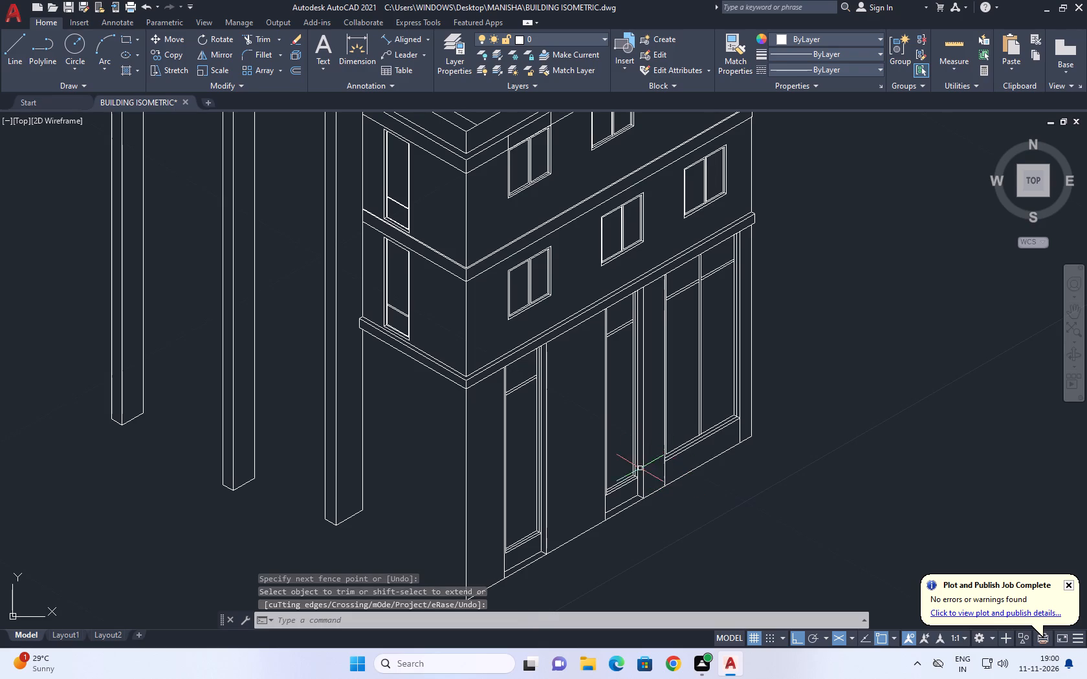
pyautogui.scroll(2, 656, 473)
pyautogui.moveTo(763, 338); pyautogui.dragTo(769, 404, button='middle')
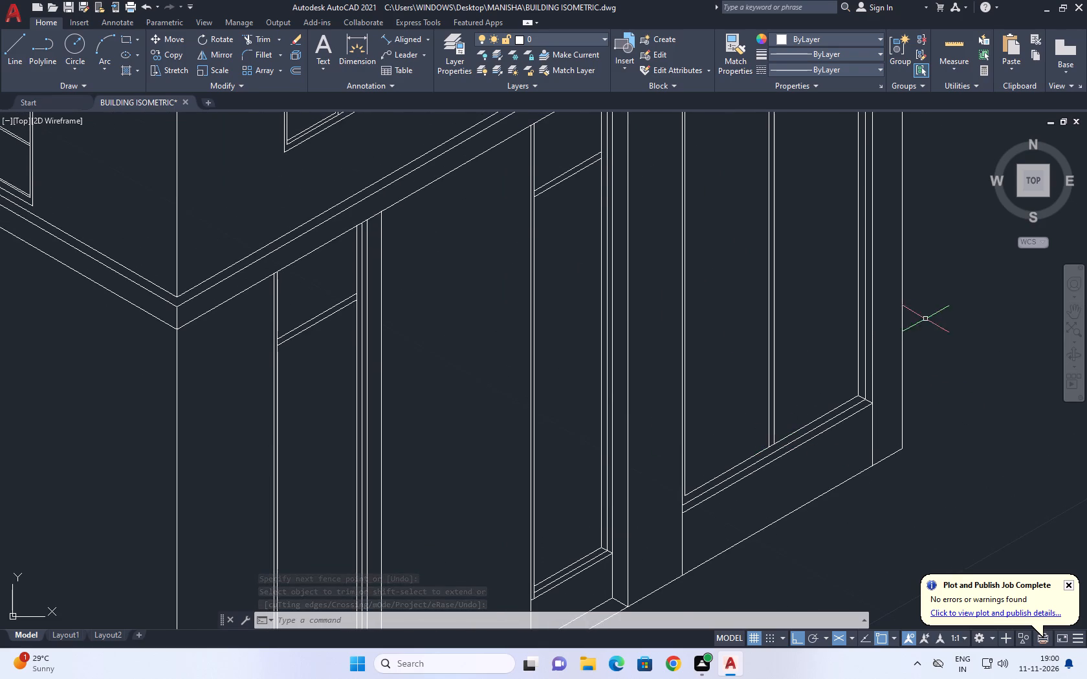
pyautogui.moveTo(914, 313); pyautogui.dragTo(914, 354, button='middle')
pyautogui.scroll(1, 866, 376)
pyautogui.click(861, 378)
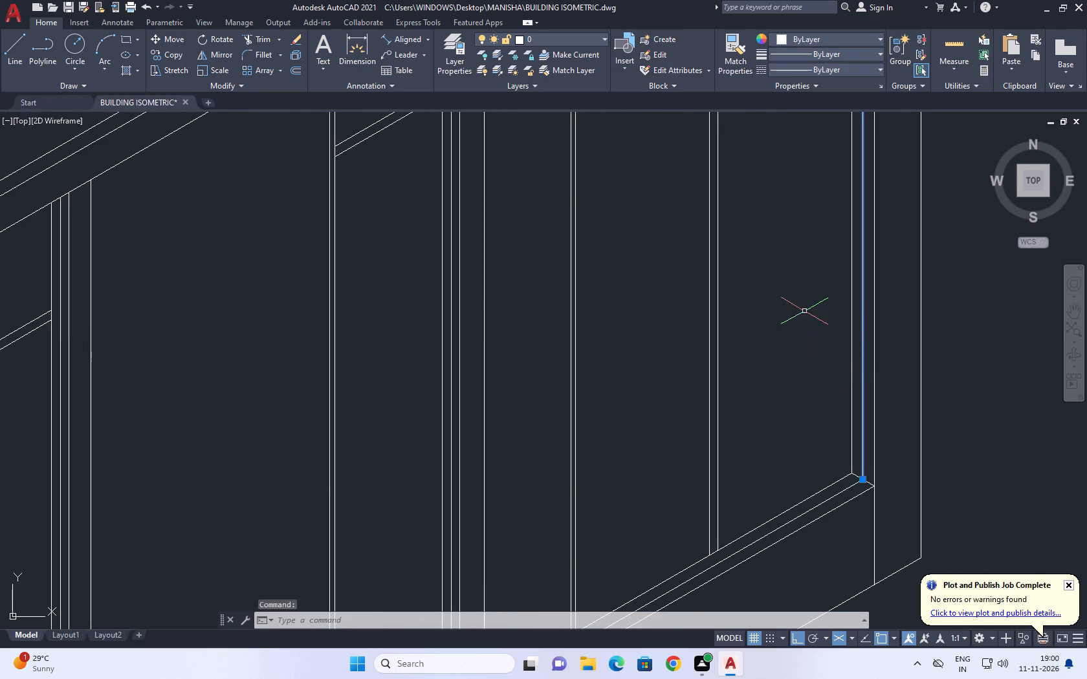
pyautogui.rightClick(804, 311)
pyautogui.click(838, 396)
pyautogui.scroll(-2, 822, 367)
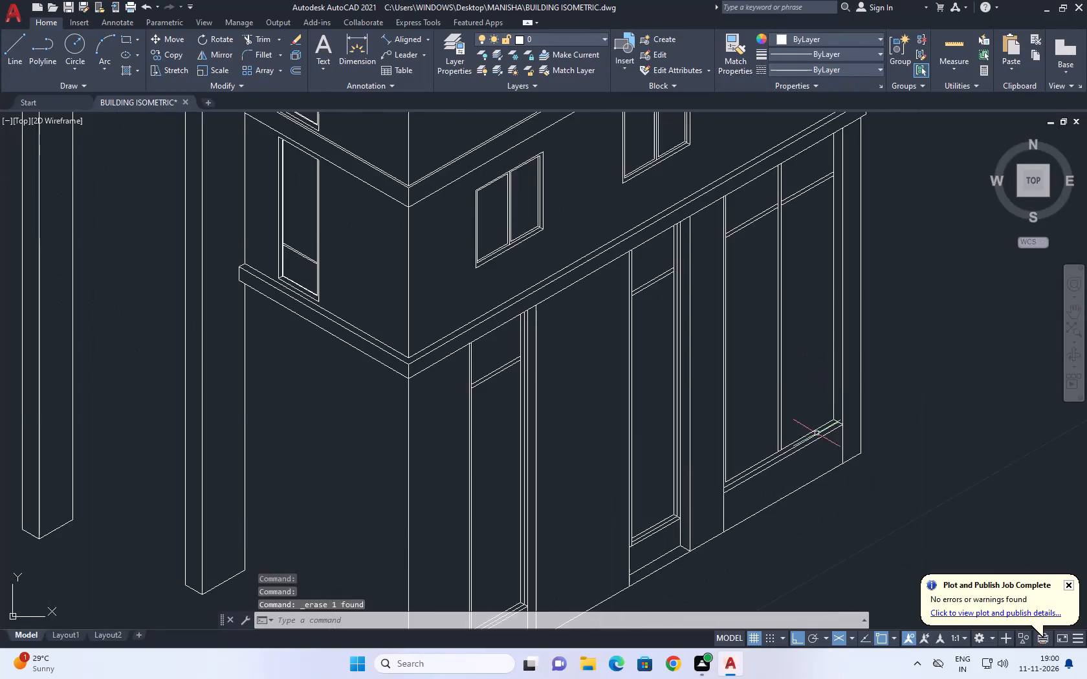
# Erase the middle of the three sill lines on the wide two-panel door.
pyautogui.scroll(3, 813, 440)
pyautogui.click(813, 436)
pyautogui.rightClick(756, 259)
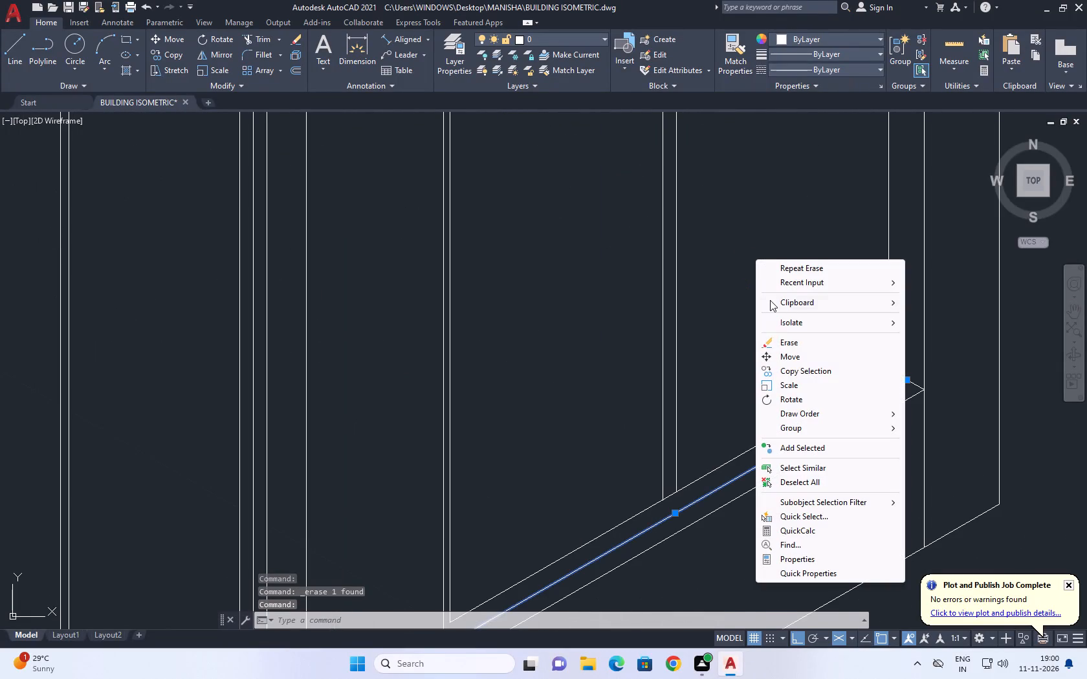
pyautogui.click(787, 341)
pyautogui.scroll(-1, 788, 339)
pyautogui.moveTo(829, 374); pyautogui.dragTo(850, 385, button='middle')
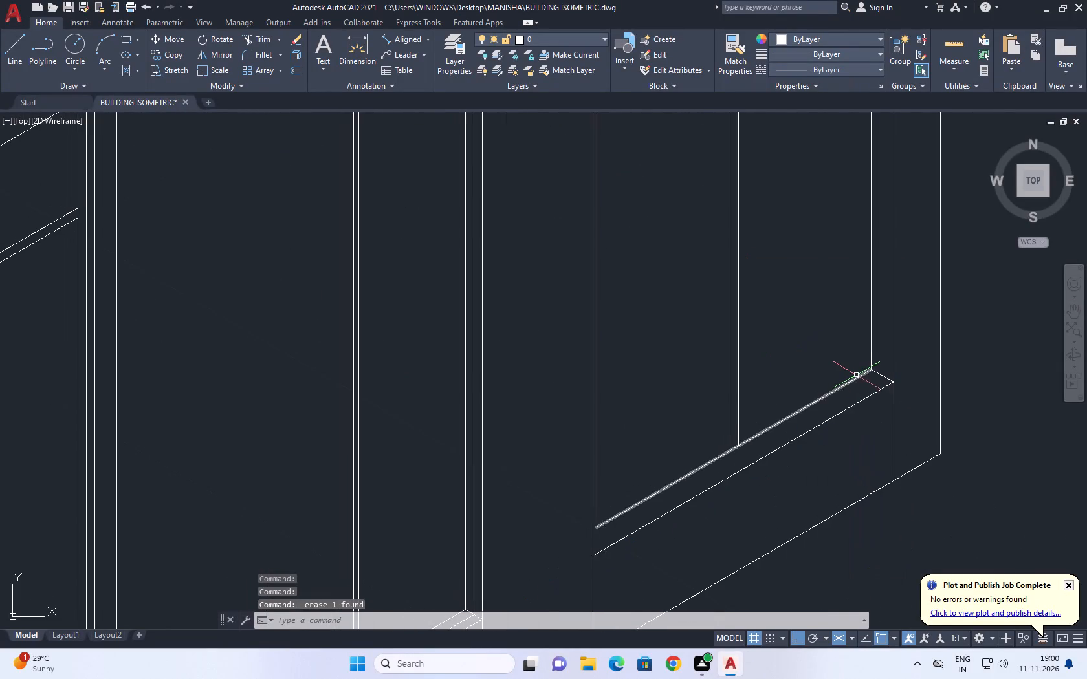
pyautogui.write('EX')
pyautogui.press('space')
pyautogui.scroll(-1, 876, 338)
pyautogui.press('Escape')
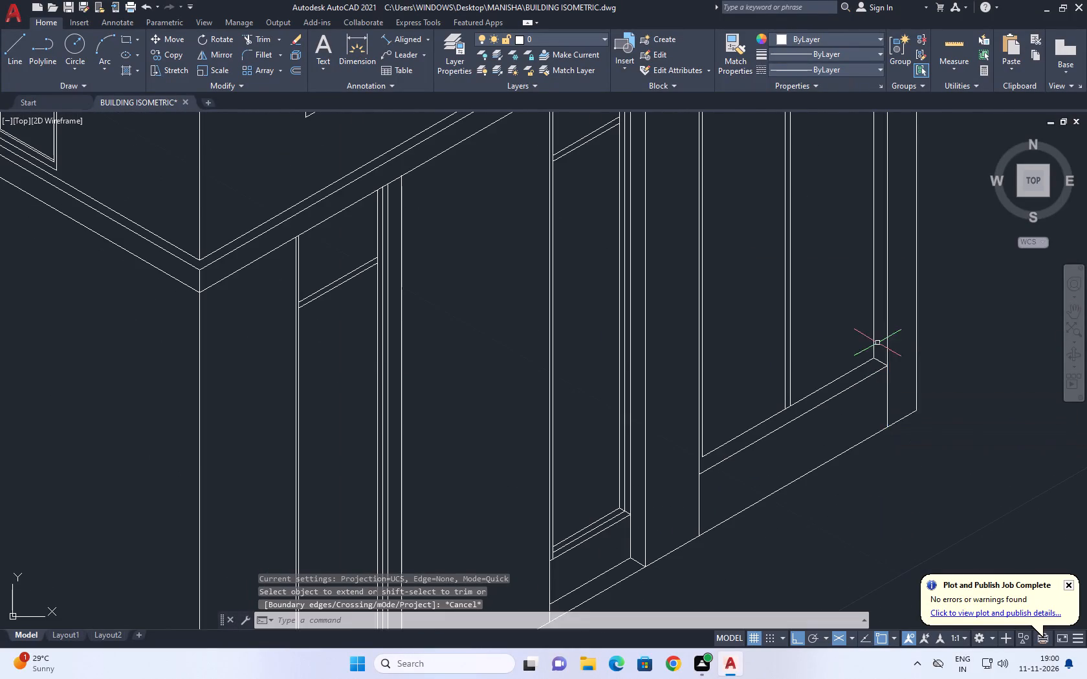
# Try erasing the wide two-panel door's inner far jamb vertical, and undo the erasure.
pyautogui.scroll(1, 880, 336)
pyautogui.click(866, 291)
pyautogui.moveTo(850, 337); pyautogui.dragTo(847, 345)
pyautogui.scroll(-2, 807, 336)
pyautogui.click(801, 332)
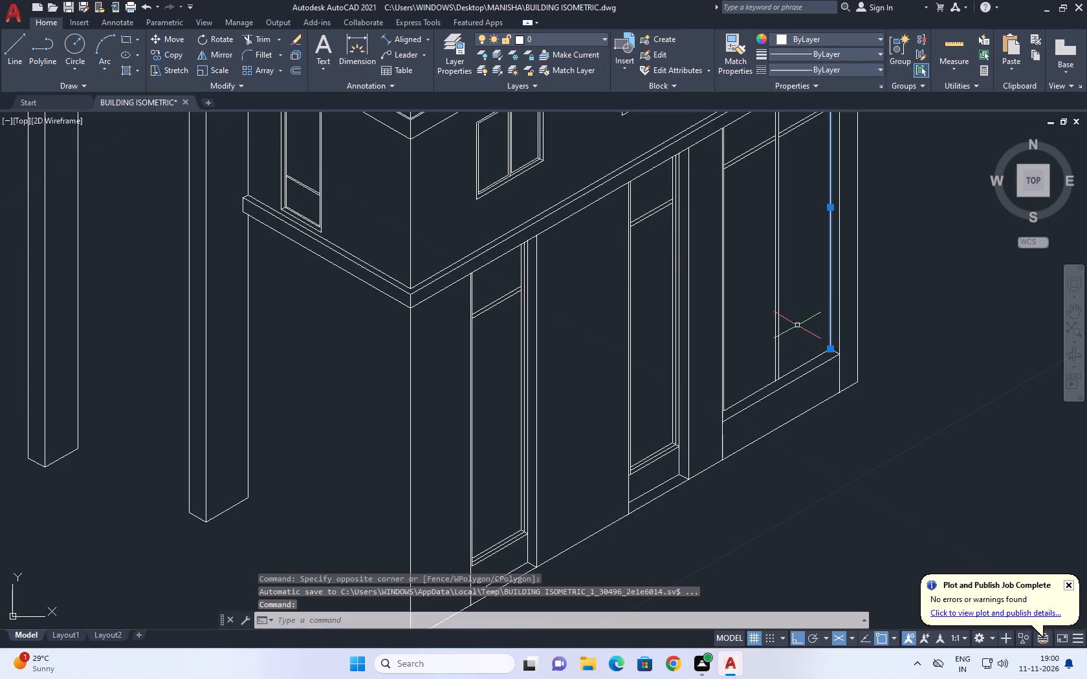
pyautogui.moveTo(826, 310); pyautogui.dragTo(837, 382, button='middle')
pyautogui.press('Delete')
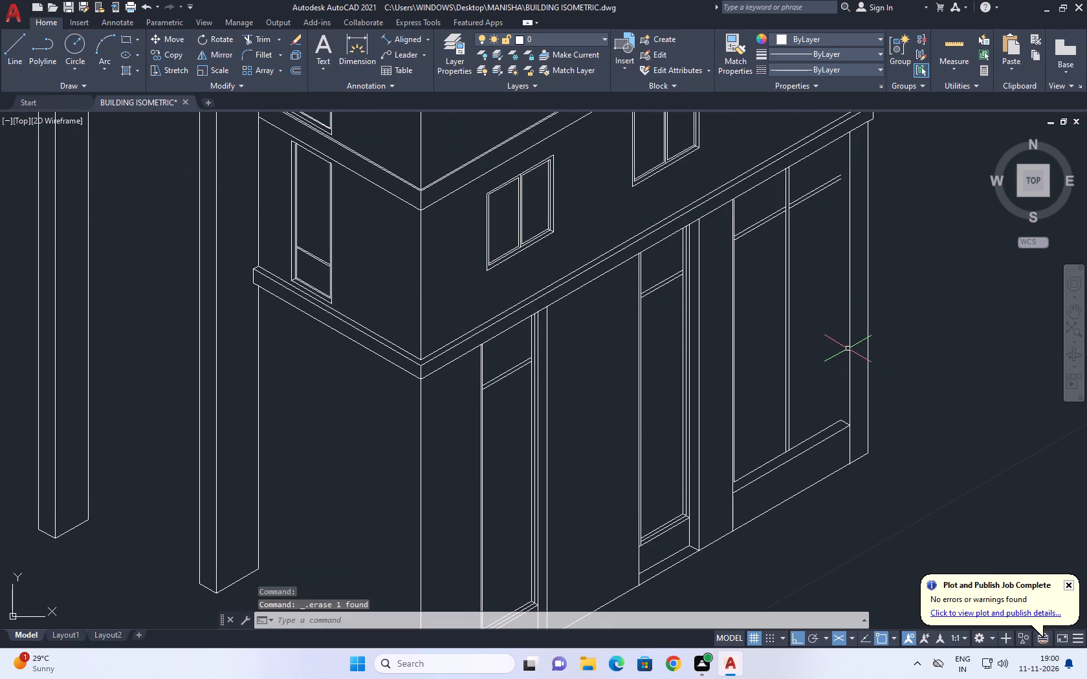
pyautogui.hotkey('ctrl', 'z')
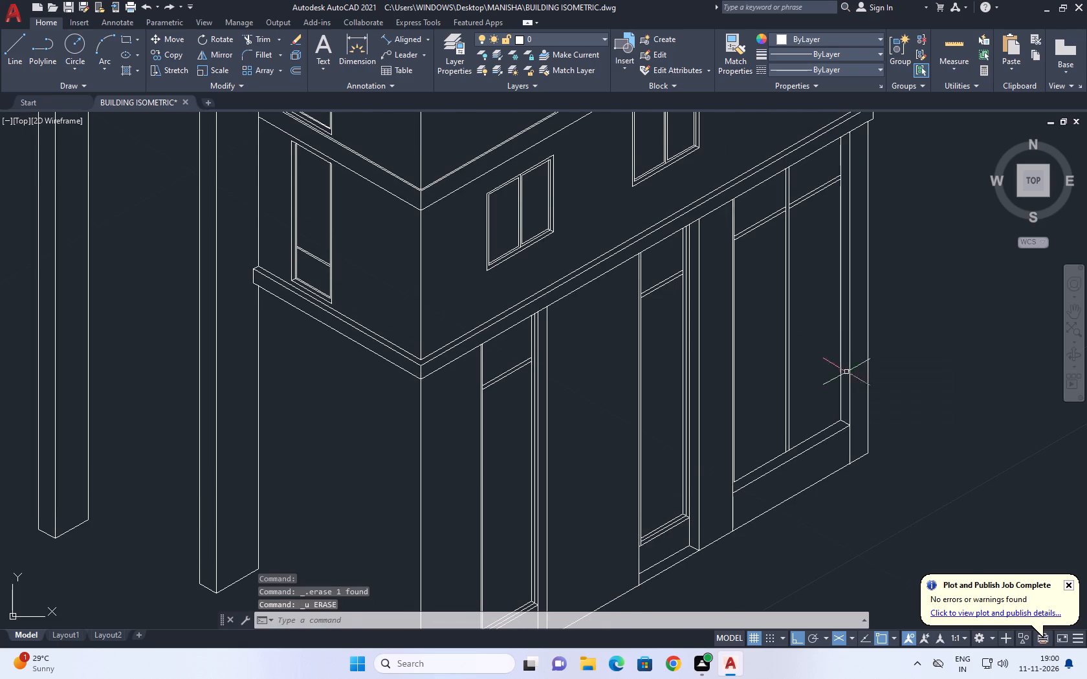
# Extend the wide two-panel door's inner far jamb vertical down to the wall's base line.
pyautogui.scroll(2, 840, 425)
pyautogui.write('EX')
pyautogui.press('space')
pyautogui.click(841, 392)
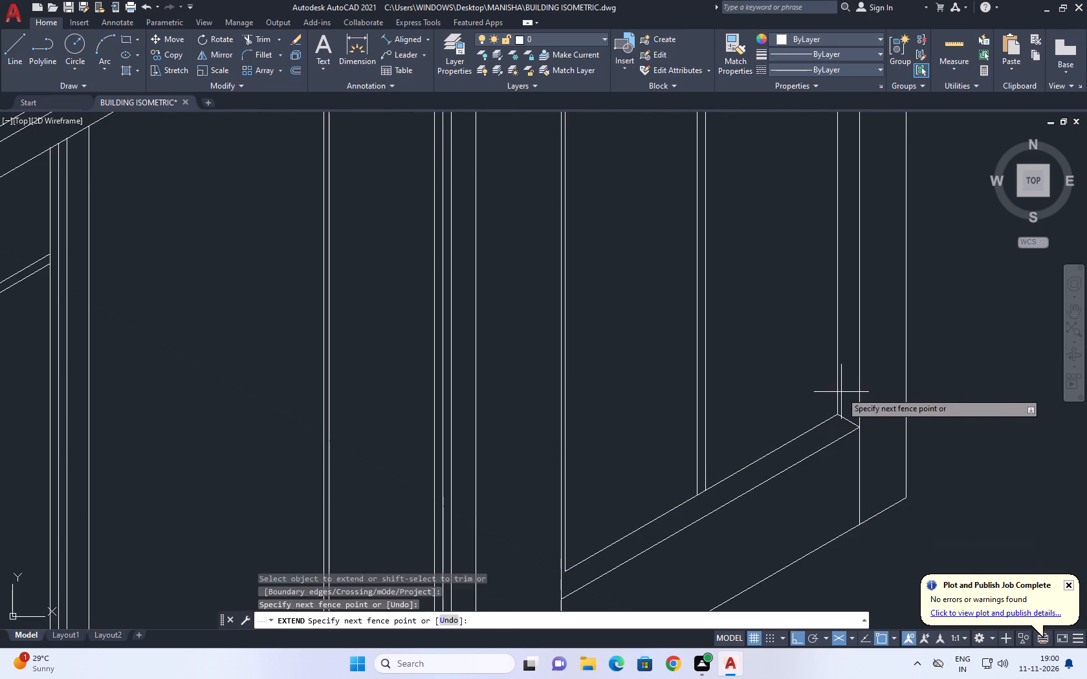
pyautogui.click(828, 382)
pyautogui.click(841, 389)
pyautogui.click(815, 369)
pyautogui.press('space')
# Trim the short slanted recess edge and the lower sill line's end beyond the wide two-panel door's inner far jamb vertical.
pyautogui.moveTo(813, 479); pyautogui.dragTo(827, 497, button='middle')
pyautogui.write('TR')
pyautogui.press('space')
pyautogui.scroll(2, 835, 495)
pyautogui.click(906, 330)
pyautogui.moveTo(905, 405); pyautogui.dragTo(905, 414)
pyautogui.scroll(-2, 890, 337)
pyautogui.press('space')
# Draw a recess floor edge from the foot of the wide two-panel door's outer far jamb back past its inner jamb vertical.
pyautogui.scroll(3, 883, 452)
pyautogui.press('l')
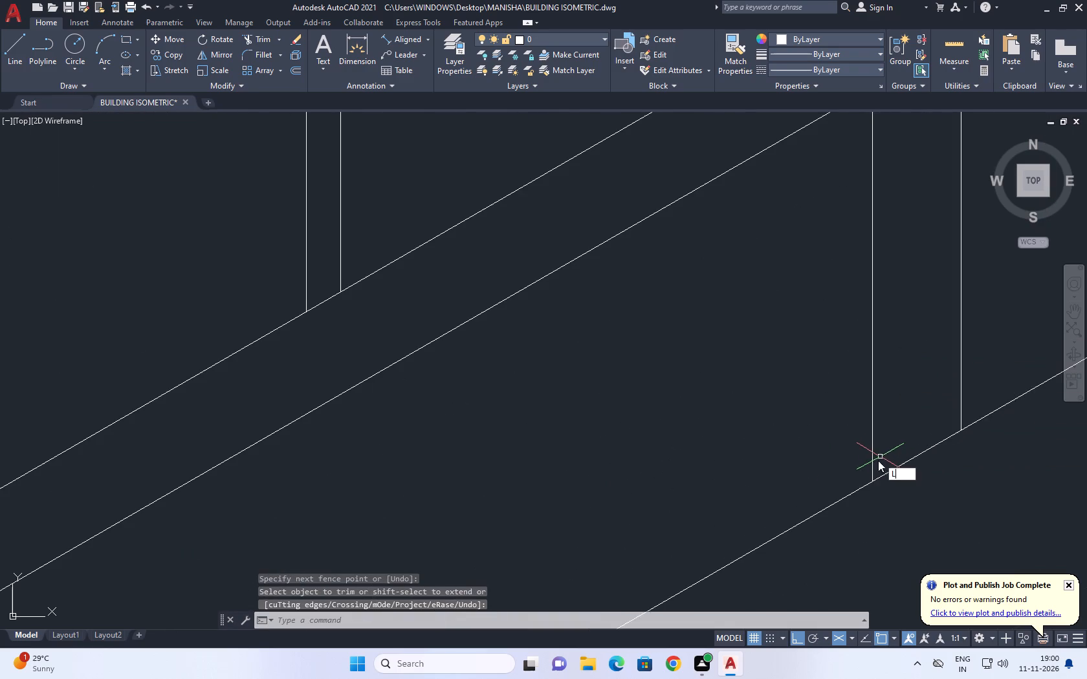
pyautogui.press('space')
pyautogui.click(958, 427)
pyautogui.moveTo(811, 360); pyautogui.dragTo(811, 397, button='middle')
pyautogui.click(810, 385)
pyautogui.press('space')
# Trim the inner far jamb vertical below the new recess floor edge and the edge's overshoot past that vertical.
pyautogui.write('TR')
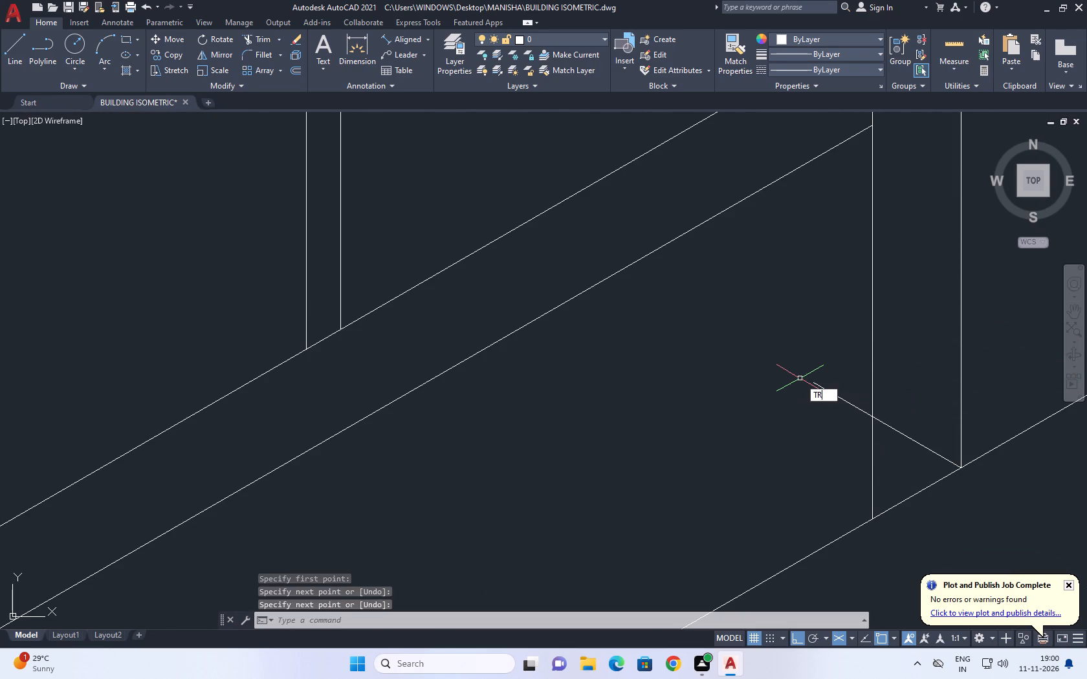
pyautogui.press('space')
pyautogui.click(919, 462)
pyautogui.moveTo(850, 434); pyautogui.dragTo(840, 433)
pyautogui.click(839, 414)
pyautogui.click(838, 389)
pyautogui.scroll(-4, 802, 385)
pyautogui.press('space')
# Erase the upper of the two sill lines at the bottom of the wide two-panel door.
pyautogui.scroll(1, 780, 382)
pyautogui.click(776, 338)
pyautogui.moveTo(769, 321); pyautogui.dragTo(772, 330, button='middle')
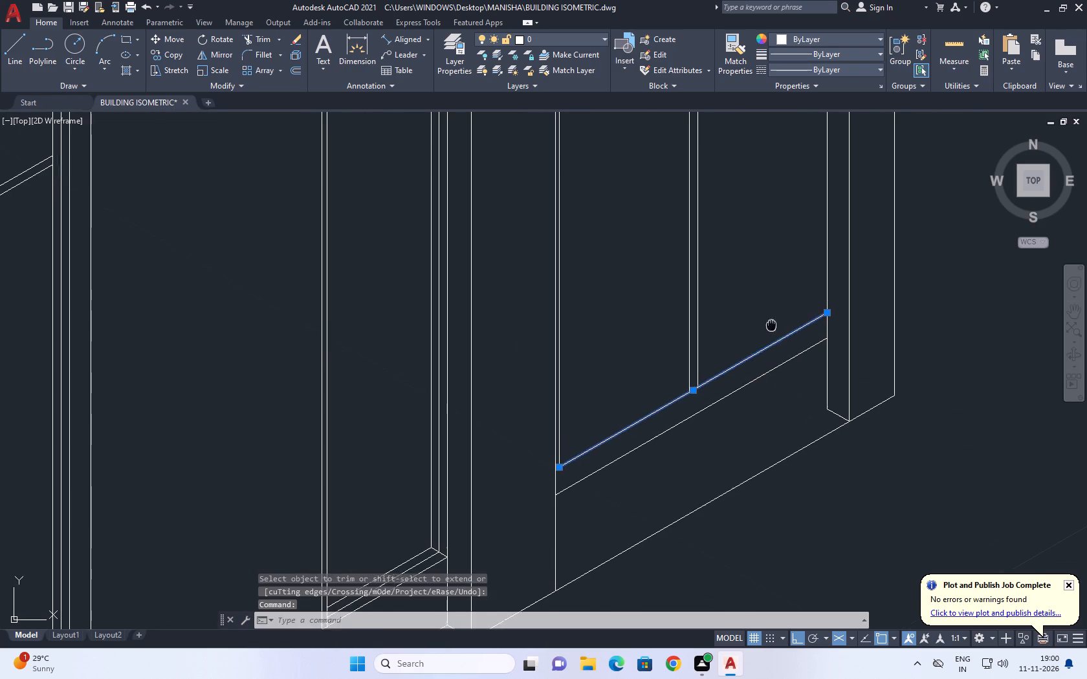
pyautogui.moveTo(772, 330); pyautogui.dragTo(776, 341, button='middle')
pyautogui.press('Delete')
# Copy the wide two-panel door's remaining sill line 0.1 vertically upward.
pyautogui.click(784, 427)
pyautogui.click(762, 356)
pyautogui.moveTo(761, 354); pyautogui.dragTo(769, 394, button='middle')
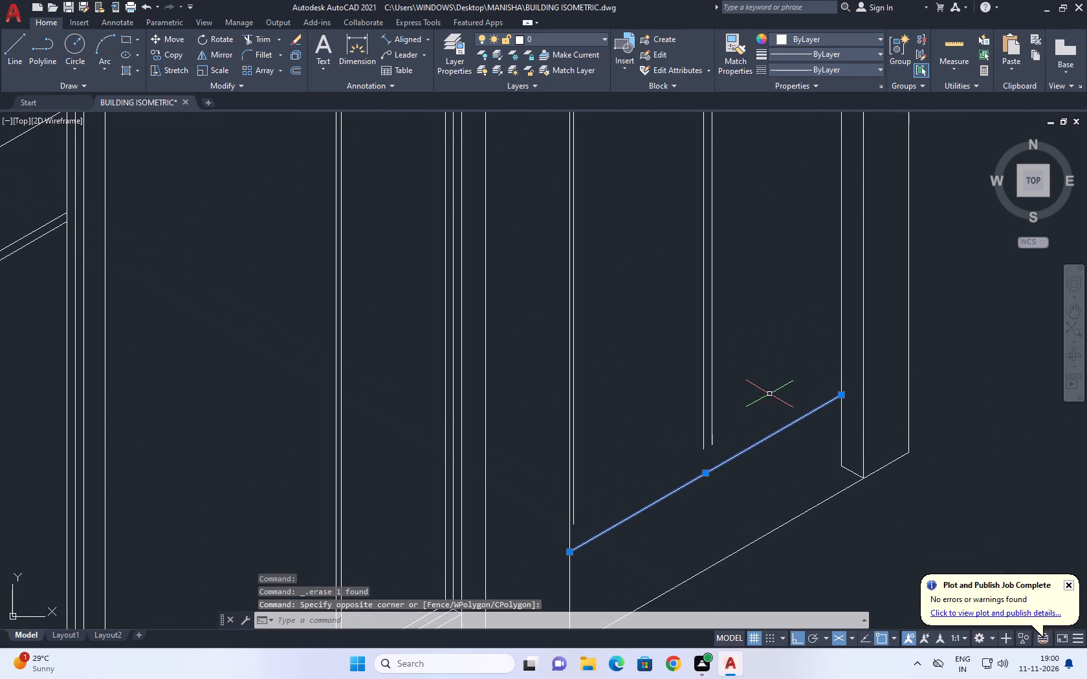
pyautogui.write('CO')
pyautogui.press('space')
pyautogui.click(769, 418)
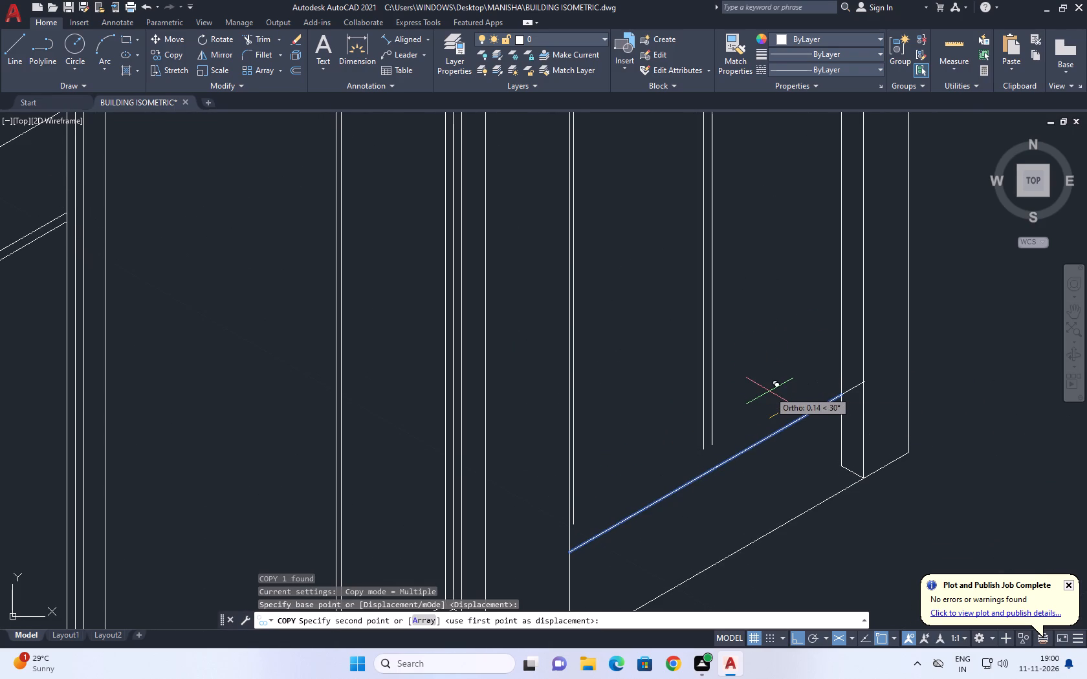
pyautogui.press('F5')
pyautogui.write('0.1')
pyautogui.press('Return')
pyautogui.press('space')
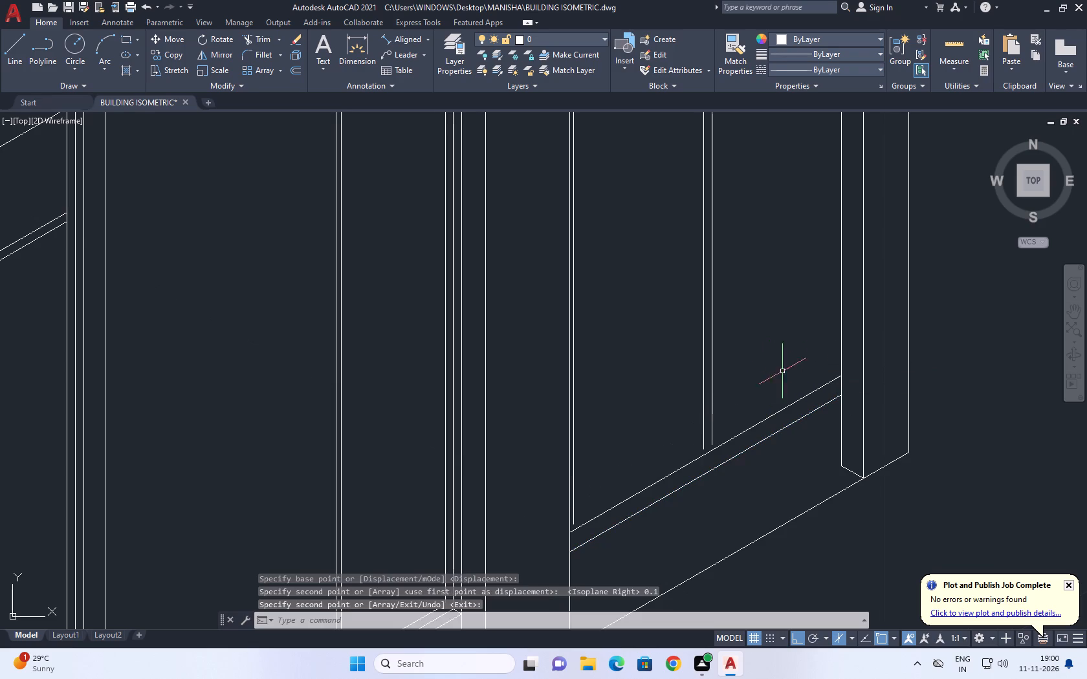
# Copy the wide two-panel door's inner far jamb vertical 0.05 and 0.1 along the wall toward the door opening.
pyautogui.click(843, 338)
pyautogui.moveTo(798, 343); pyautogui.dragTo(822, 409, button='middle')
pyautogui.press('c')
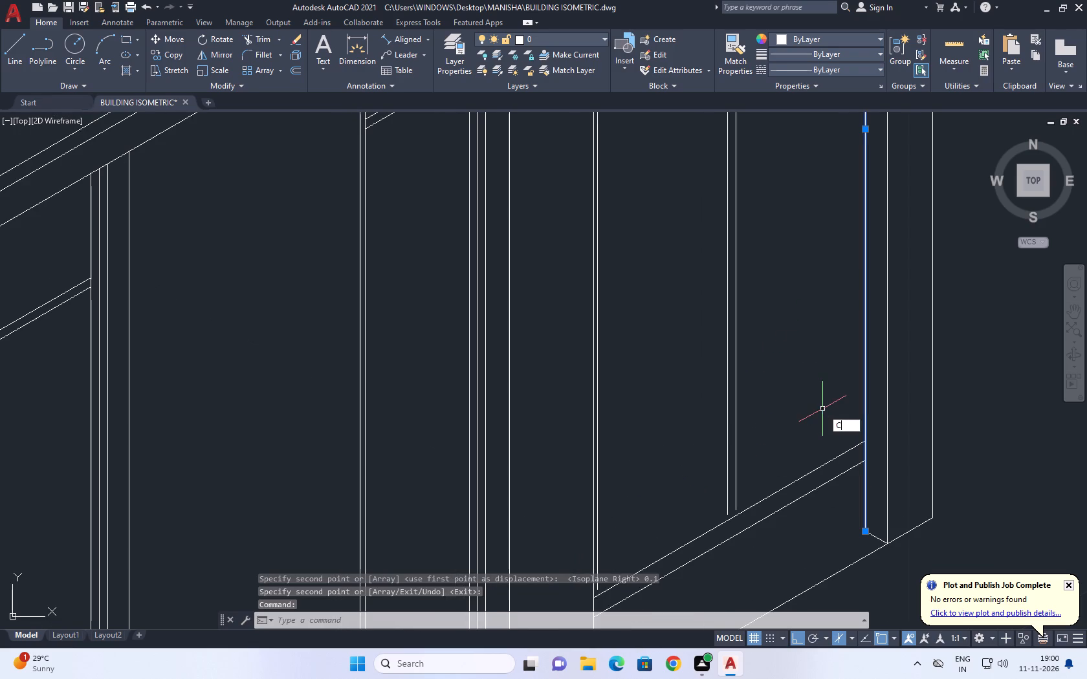
pyautogui.press('o')
pyautogui.press('space')
pyautogui.click(849, 397)
pyautogui.write('0.05')
pyautogui.press('Return')
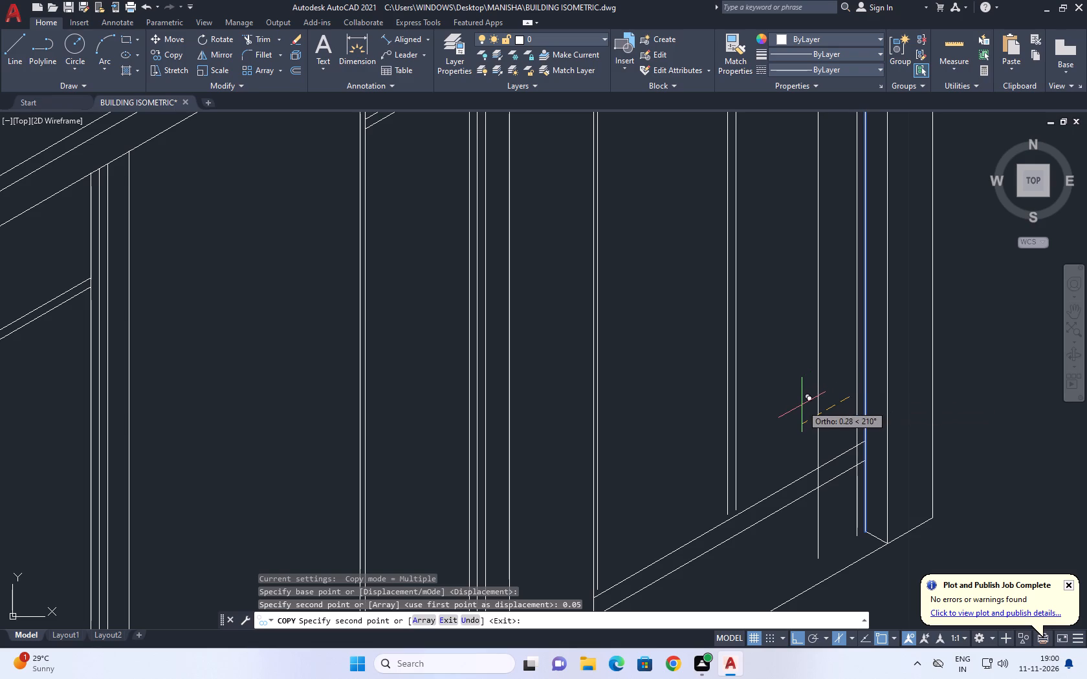
pyautogui.write('0.1')
pyautogui.press('Return')
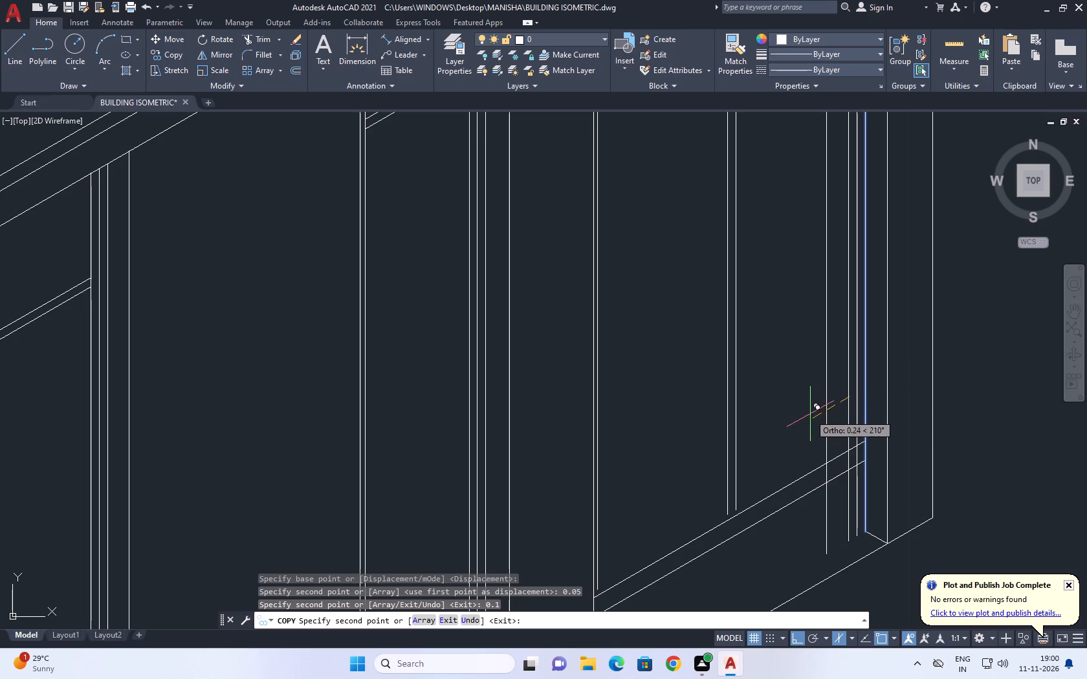
pyautogui.press('Escape')
# Copy the wide two-panel door's lowest sill line 0.05 upward as a middle sill line.
pyautogui.moveTo(839, 482); pyautogui.dragTo(833, 389, button='middle')
pyautogui.click(767, 424)
pyautogui.click(763, 415)
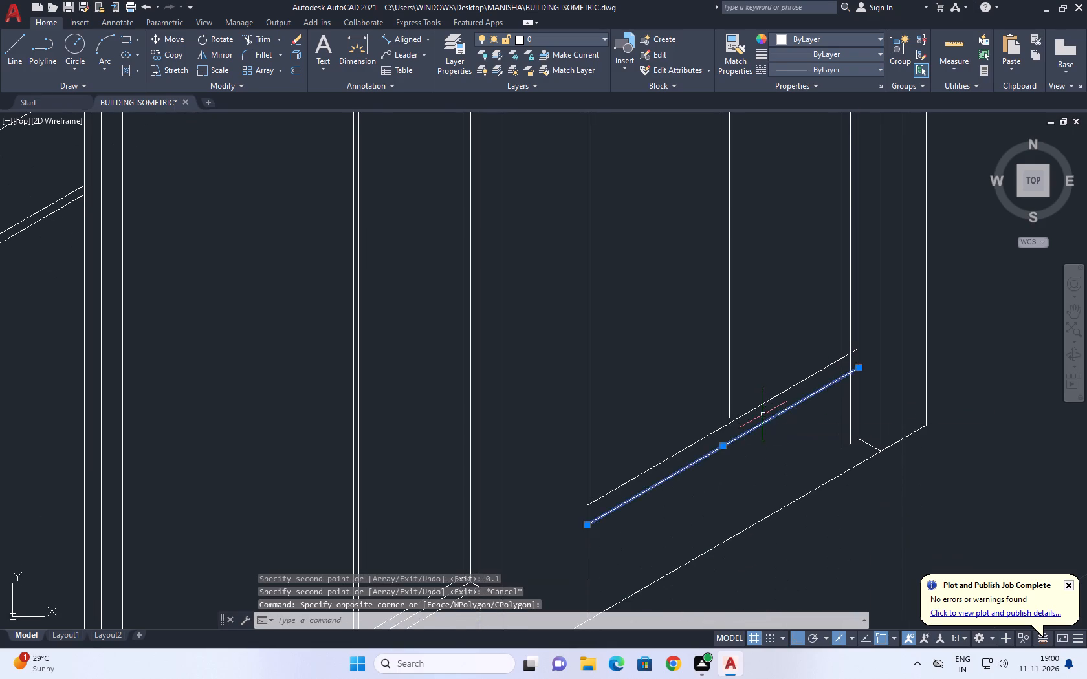
pyautogui.moveTo(771, 442); pyautogui.dragTo(782, 467, button='middle')
pyautogui.press('c')
pyautogui.press('o')
pyautogui.press('space')
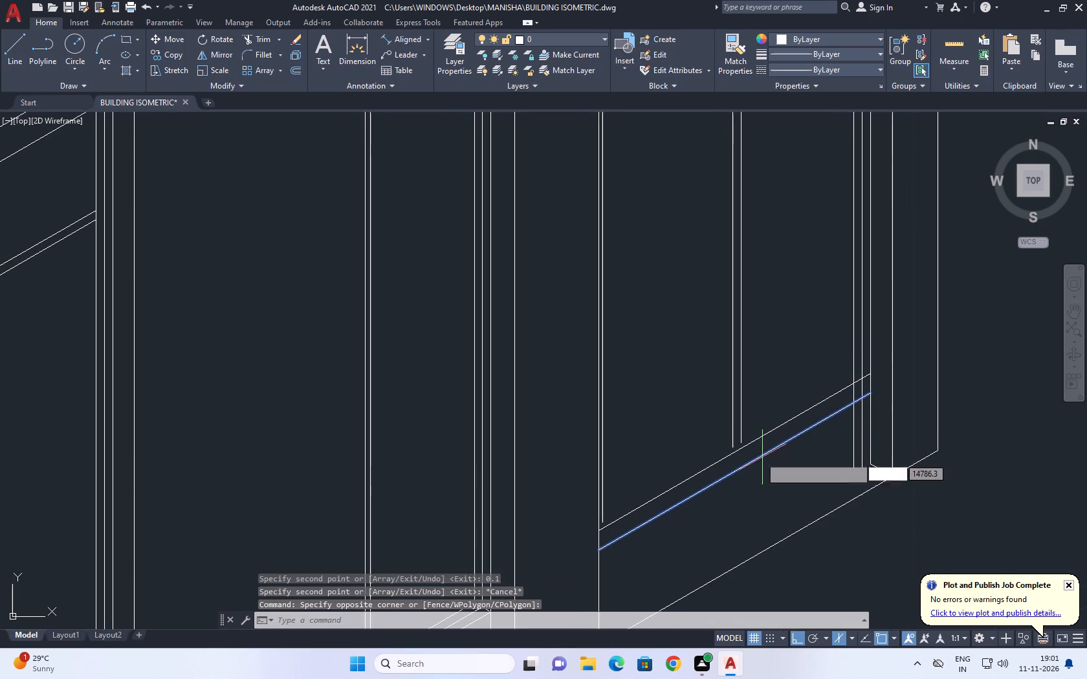
pyautogui.scroll(2, 757, 457)
pyautogui.click(756, 452)
pyautogui.write('0.1')
pyautogui.press('BackSpace')
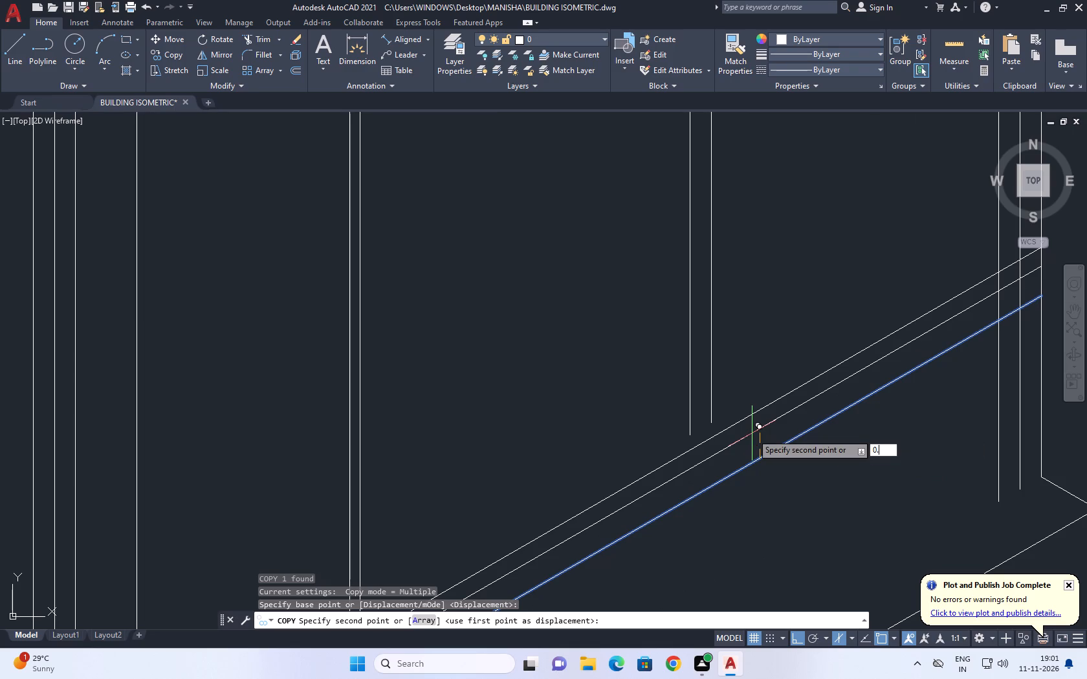
pyautogui.write('05')
pyautogui.press('Return')
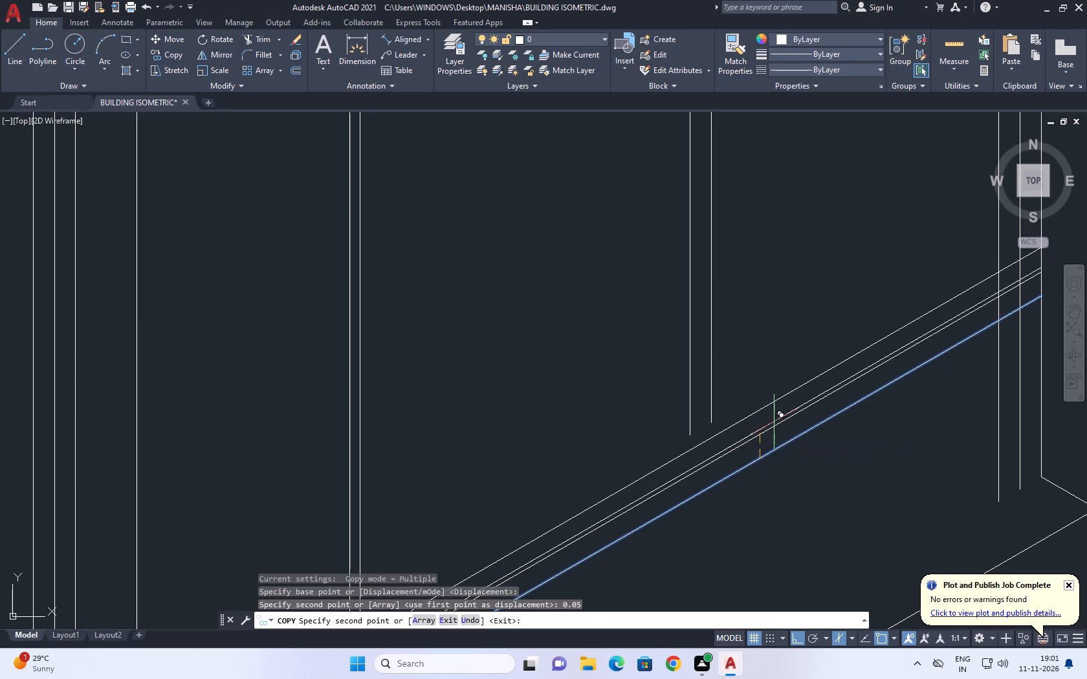
pyautogui.press('Escape')
# Trim the sill lines and copied far jamb verticals into clean frame corners, removing the vertical remnants below the lowest sill line.
pyautogui.scroll(-1, 772, 409)
pyautogui.moveTo(854, 465); pyautogui.dragTo(820, 453, button='middle')
pyautogui.press('t')
pyautogui.press('r')
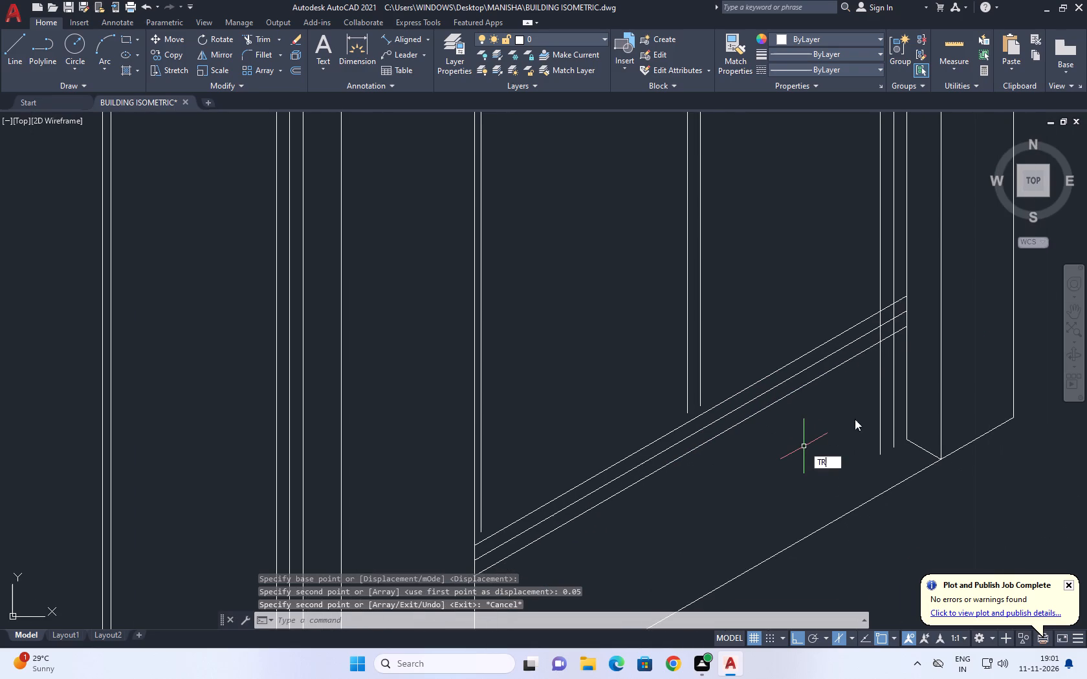
pyautogui.press('space')
pyautogui.scroll(3, 894, 307)
pyautogui.click(864, 299)
pyautogui.click(814, 367)
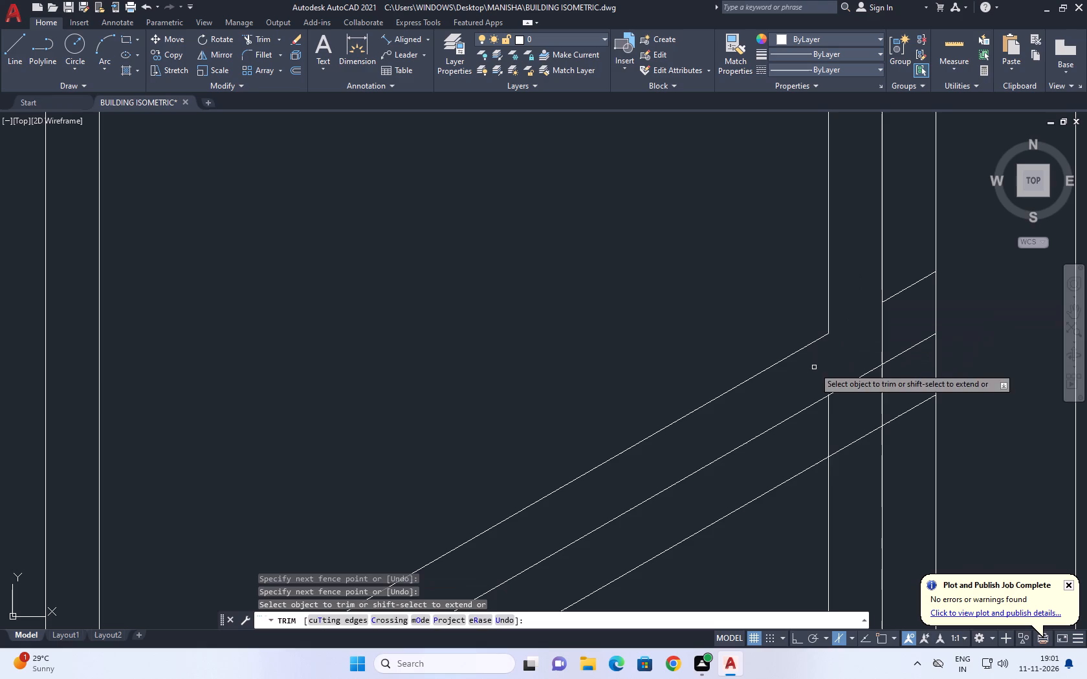
pyautogui.click(820, 435)
pyautogui.click(894, 405)
pyautogui.click(916, 264)
pyautogui.click(917, 362)
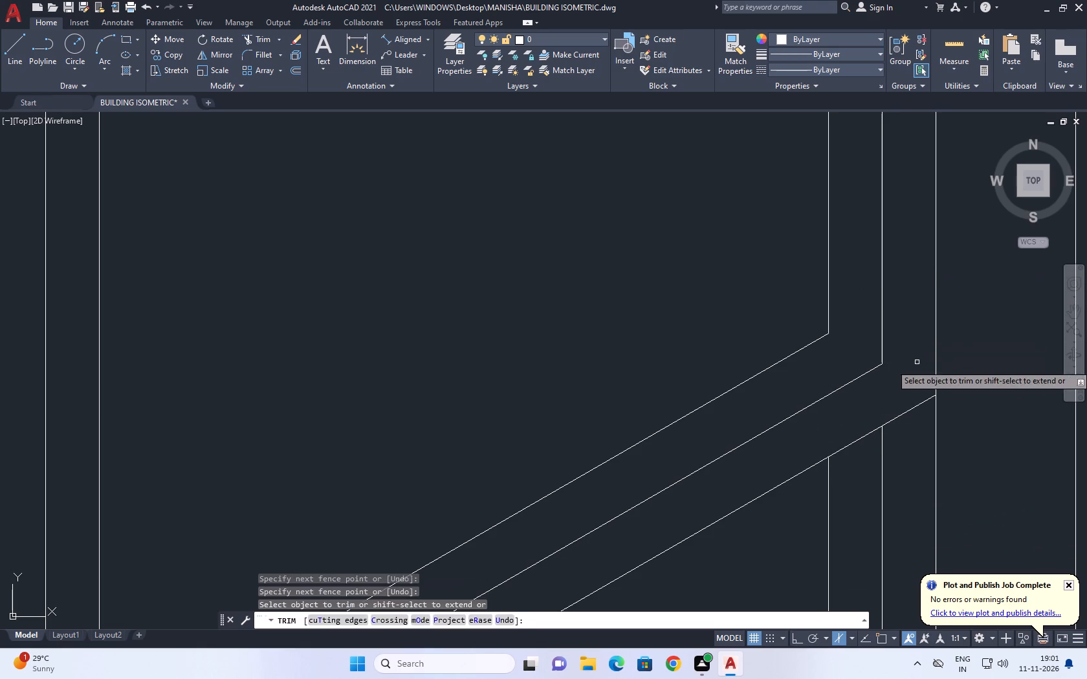
pyautogui.moveTo(873, 385); pyautogui.dragTo(870, 240, button='middle')
pyautogui.click(903, 348)
pyautogui.moveTo(811, 387); pyautogui.dragTo(812, 393)
pyautogui.scroll(-5, 843, 382)
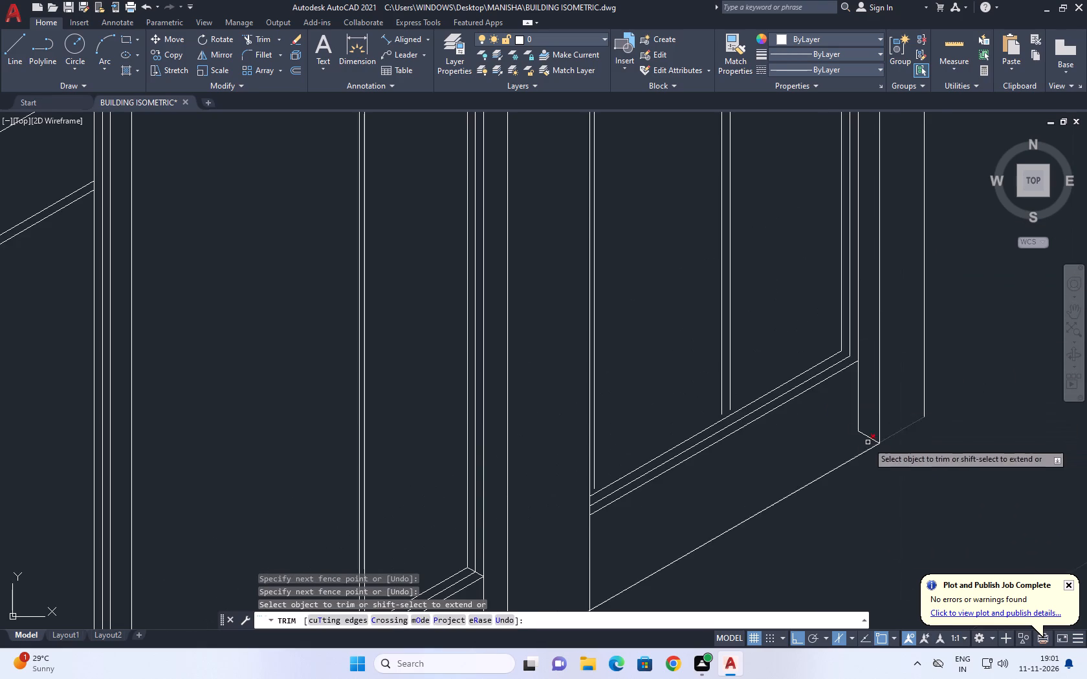
pyautogui.moveTo(843, 427); pyautogui.dragTo(866, 452, button='middle')
pyautogui.press('Escape')
# Extend the wide two-panel door's near inner frame vertical down to the lowest sill line.
pyautogui.moveTo(686, 449); pyautogui.dragTo(751, 346, button='middle')
pyautogui.press('e')
pyautogui.press('x')
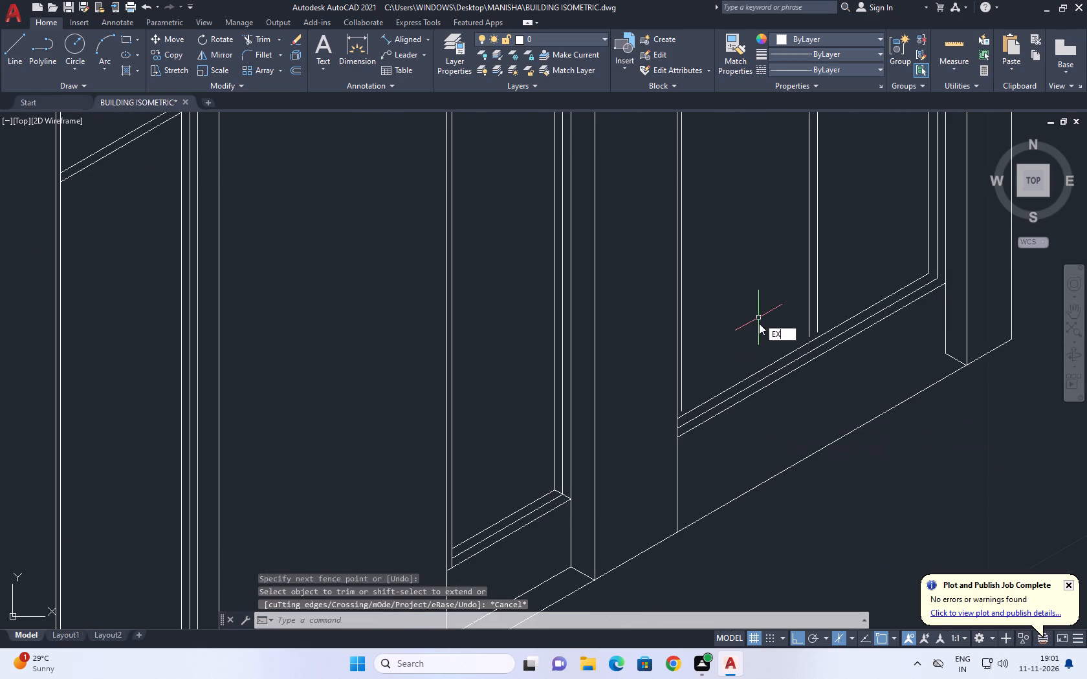
pyautogui.press('space')
pyautogui.scroll(1, 695, 412)
pyautogui.click(675, 400)
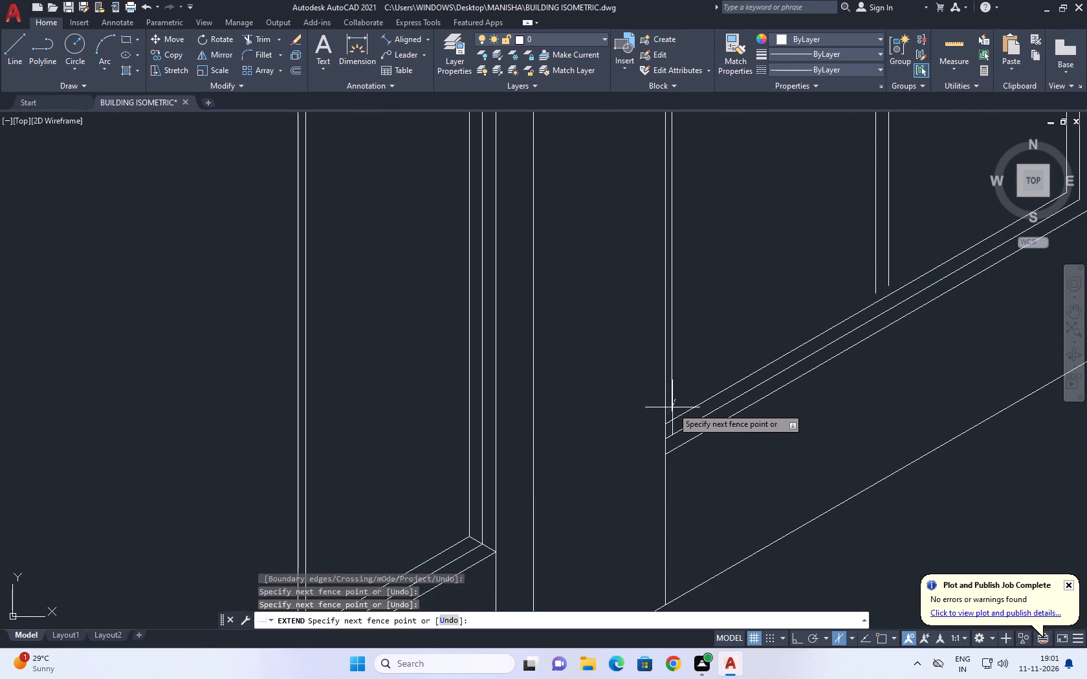
pyautogui.tripleClick(672, 408)
pyautogui.tripleClick(672, 410)
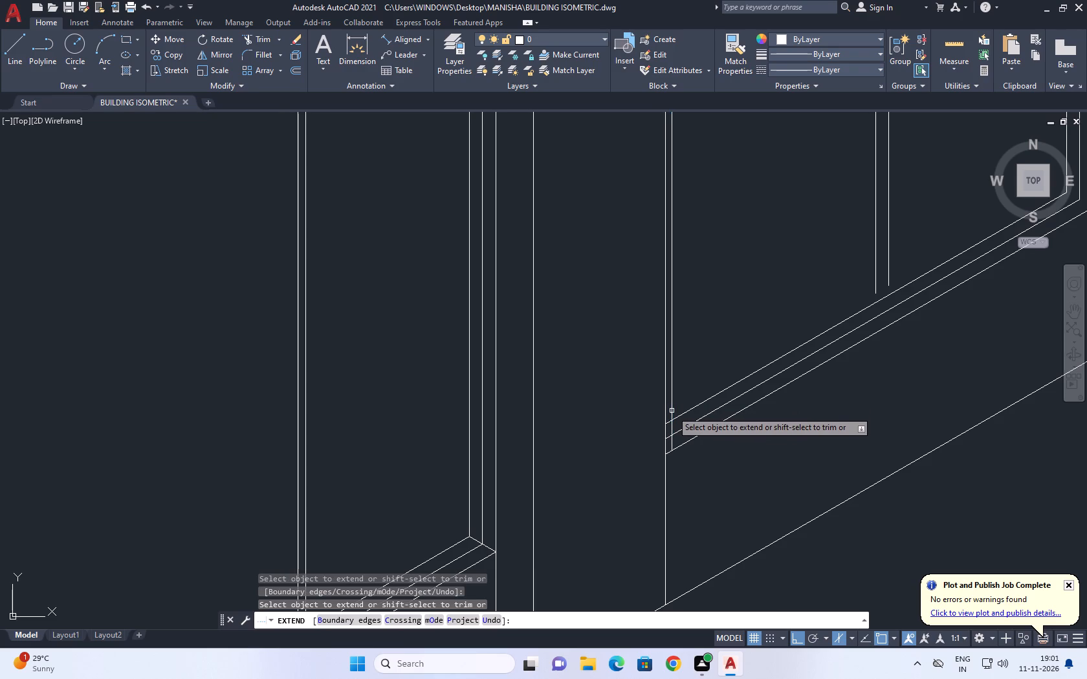
pyautogui.press('space')
# Trim the upper and middle sill line ends between the wide two-panel door's two near jamb verticals.
pyautogui.moveTo(738, 385); pyautogui.dragTo(702, 397, button='middle')
pyautogui.write('TR')
pyautogui.press('space')
pyautogui.scroll(2, 617, 461)
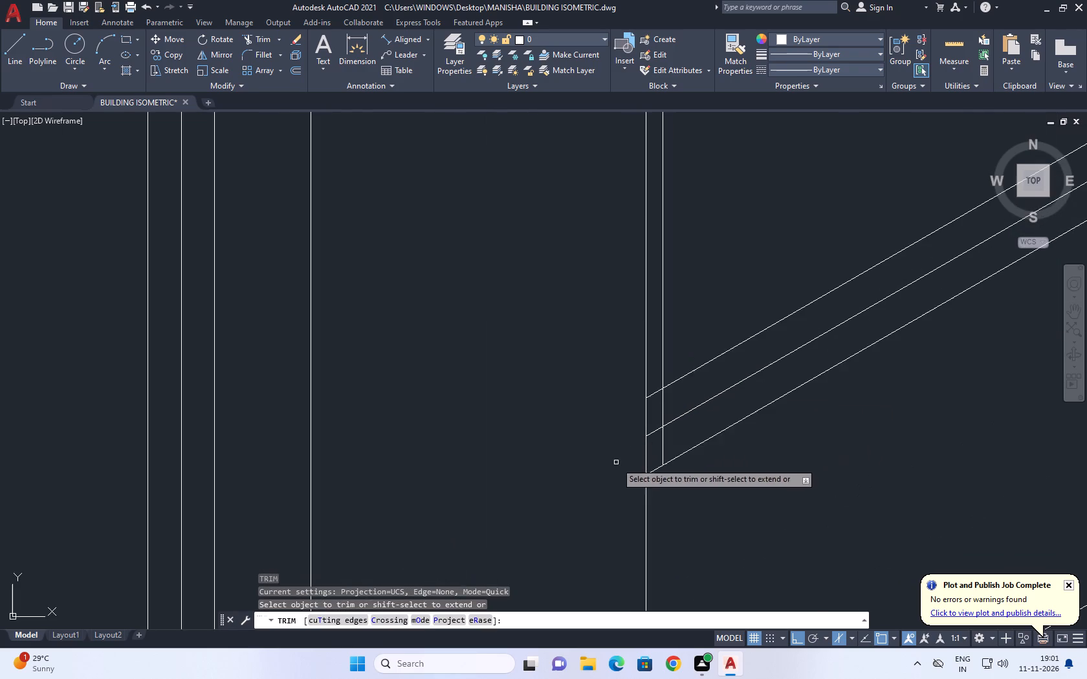
pyautogui.scroll(2, 686, 422)
pyautogui.click(594, 318)
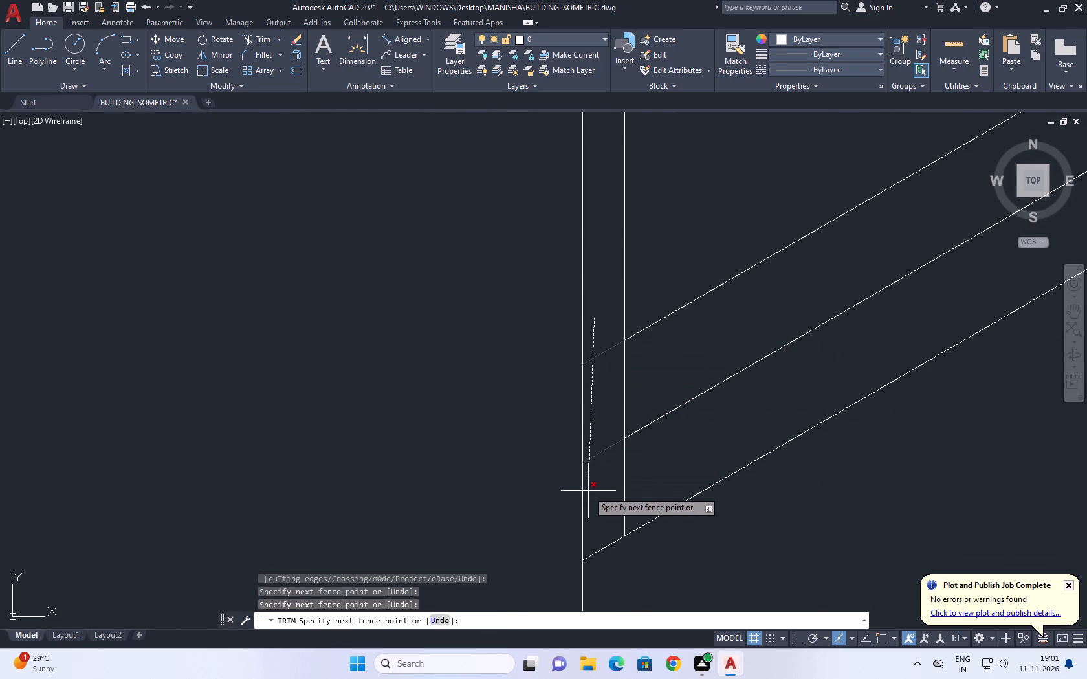
pyautogui.click(588, 491)
pyautogui.scroll(-5, 590, 418)
pyautogui.scroll(-1, 741, 317)
pyautogui.moveTo(741, 317); pyautogui.dragTo(741, 346, button='middle')
pyautogui.press('Escape')
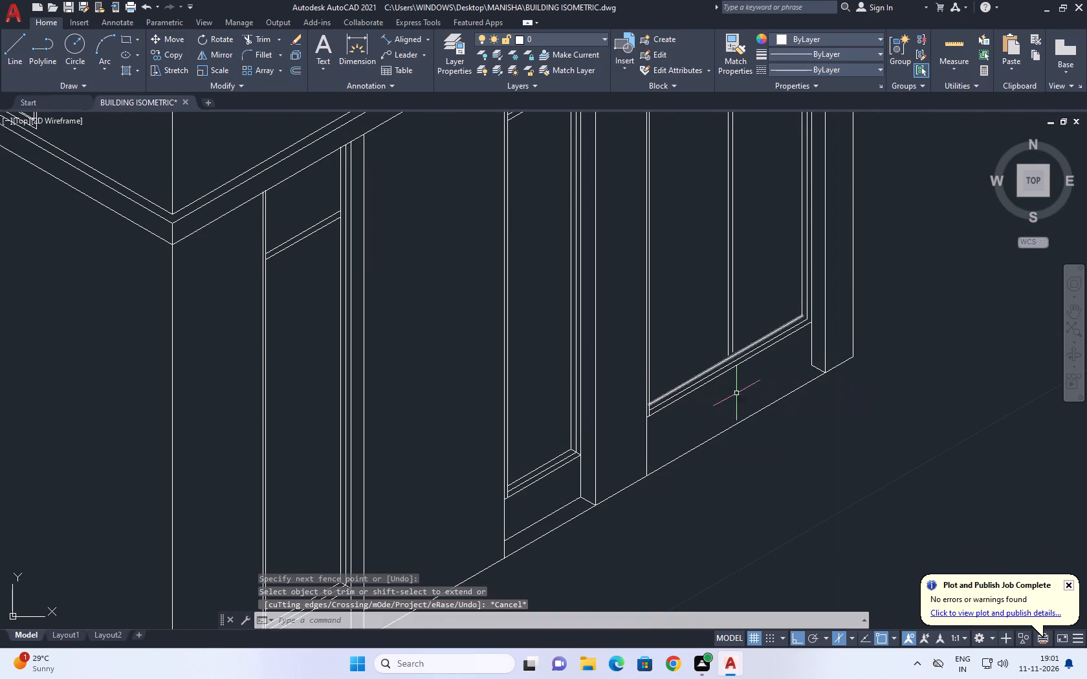
# Extend the wide two-panel door's two central mullion verticals down to the upper sill line.
pyautogui.moveTo(752, 393); pyautogui.dragTo(744, 418, button='middle')
pyautogui.press('e')
pyautogui.press('x')
pyautogui.press('space')
pyautogui.click(696, 364)
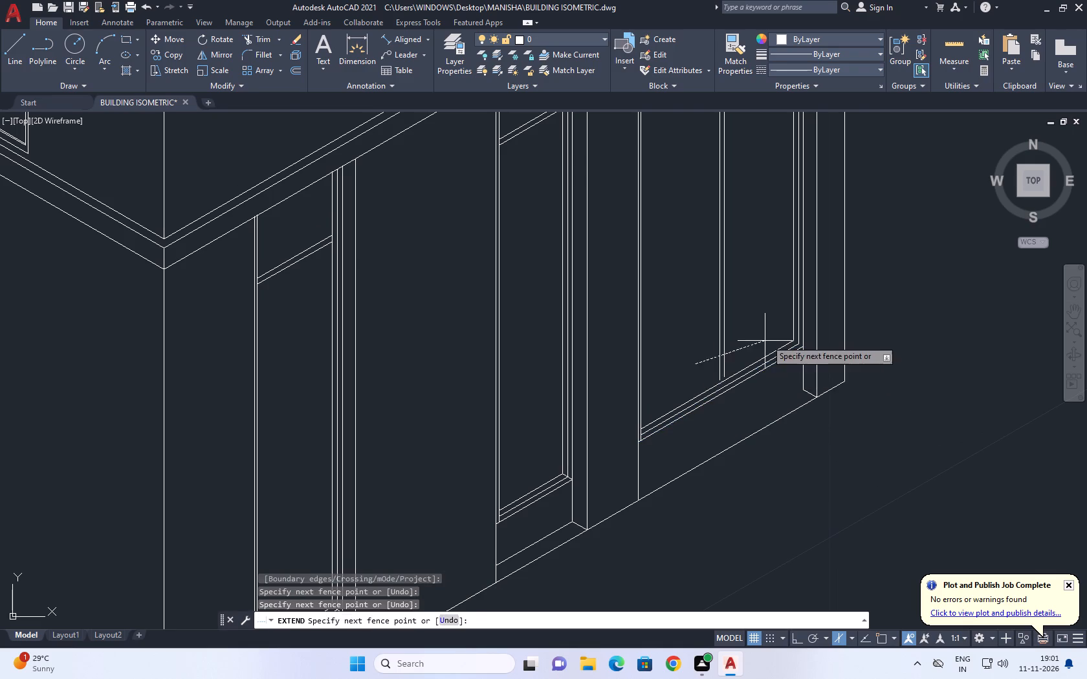
pyautogui.click(767, 339)
pyautogui.scroll(-3, 725, 343)
pyautogui.scroll(3, 725, 252)
pyautogui.moveTo(729, 249); pyautogui.dragTo(744, 290, button='middle')
pyautogui.press('Escape')
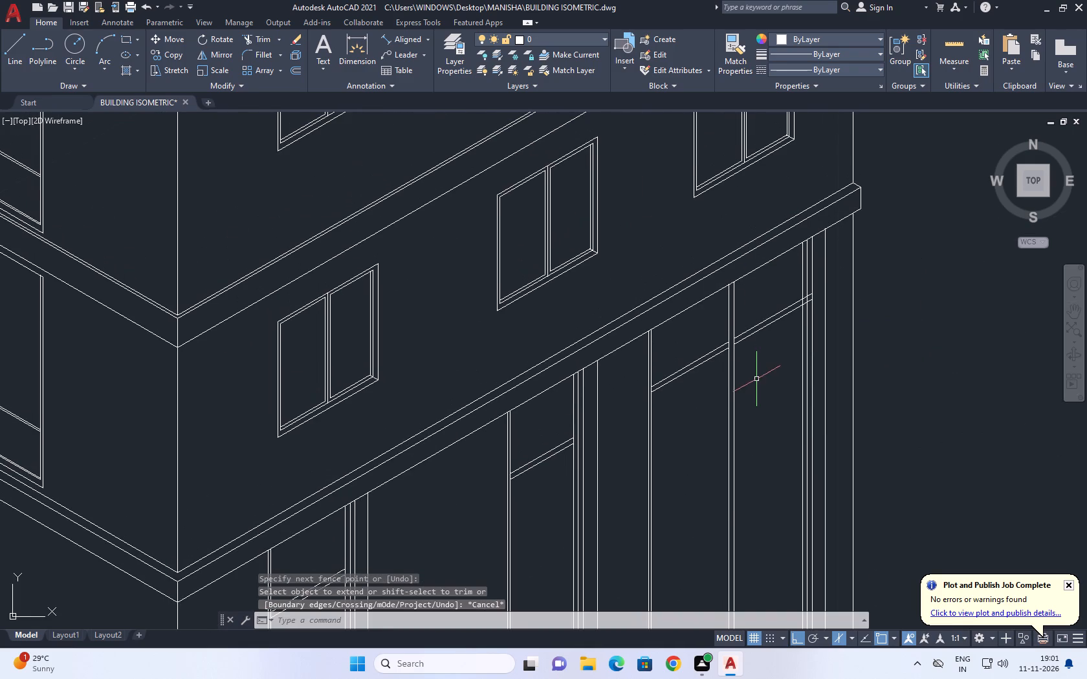
# Trim the wide two-panel door's transom lines where they run past the innermost far frame vertical.
pyautogui.press('t')
pyautogui.press('r')
pyautogui.press('space')
pyautogui.scroll(4, 837, 325)
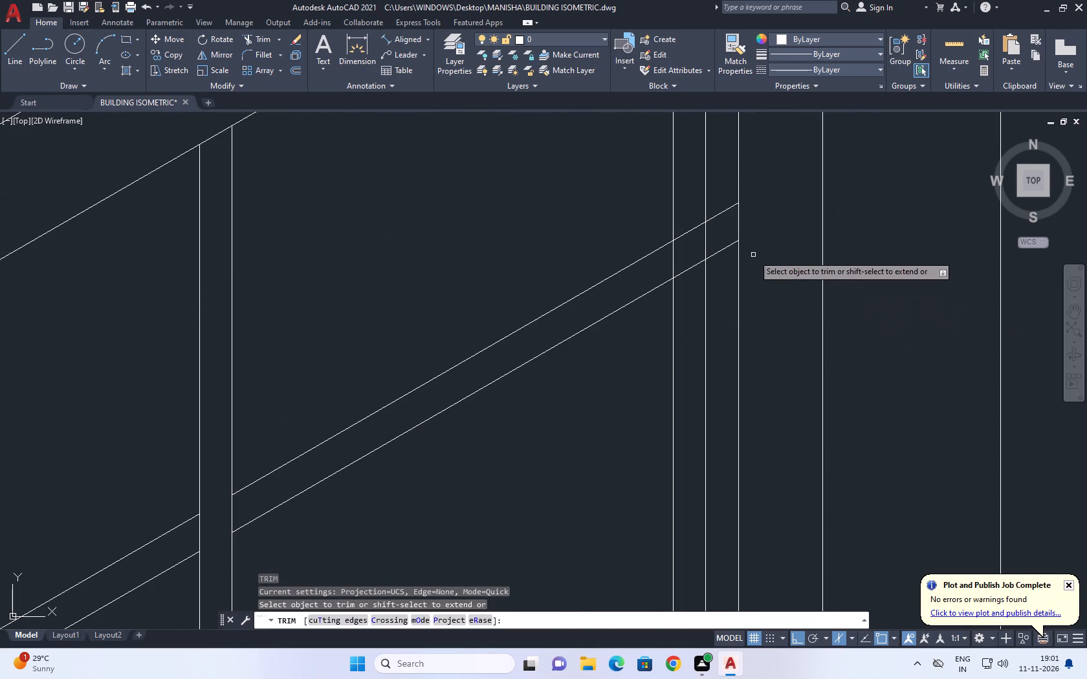
pyautogui.click(726, 198)
pyautogui.moveTo(726, 259); pyautogui.dragTo(726, 269)
pyautogui.click(691, 201)
pyautogui.click(686, 318)
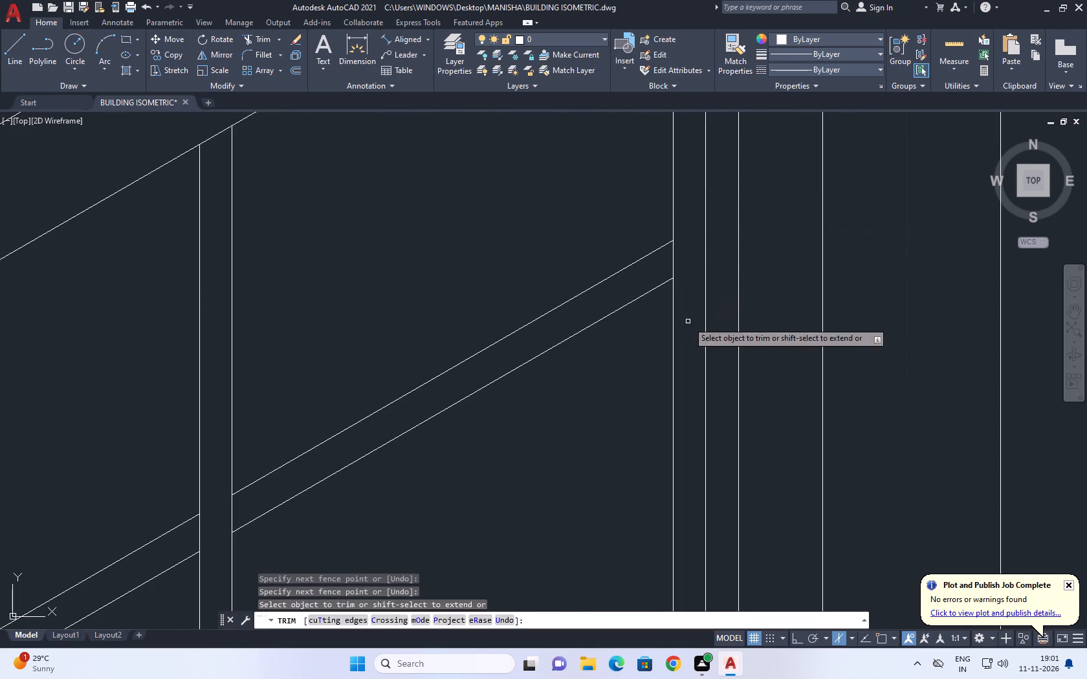
pyautogui.press('space')
# Save the drawing as BUILDING ISOMETRIC in the MANISHA folder, replacing the existing file.
pyautogui.scroll(-5, 679, 296)
pyautogui.moveTo(795, 306); pyautogui.dragTo(784, 310, button='middle')
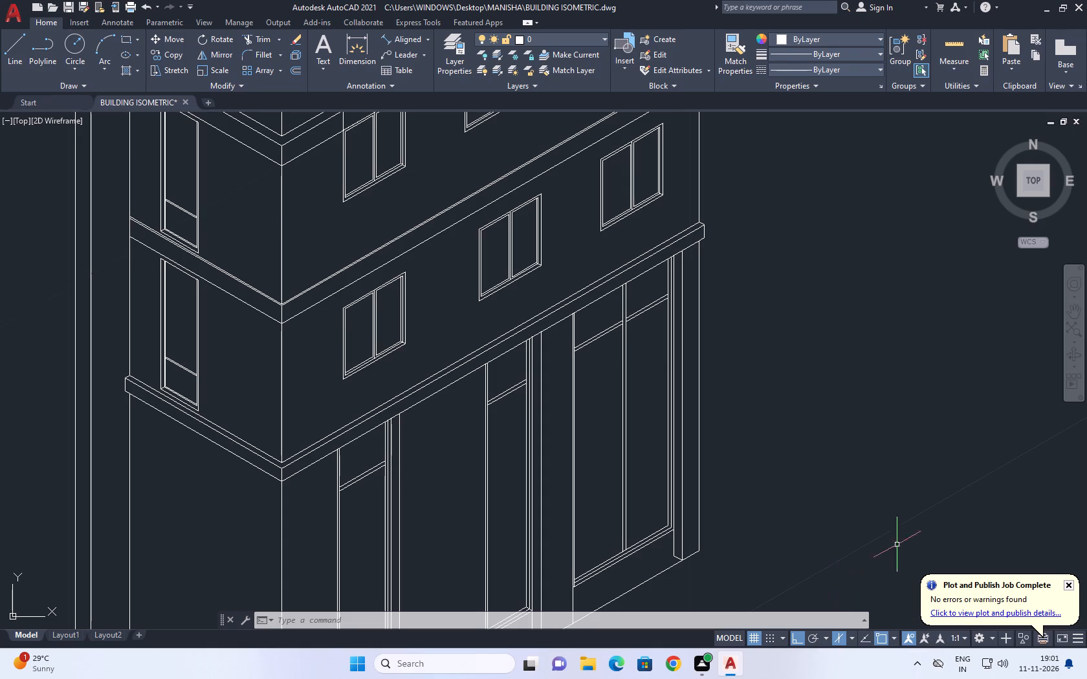
pyautogui.scroll(-2, 832, 235)
pyautogui.moveTo(811, 235); pyautogui.dragTo(695, 350, button='middle')
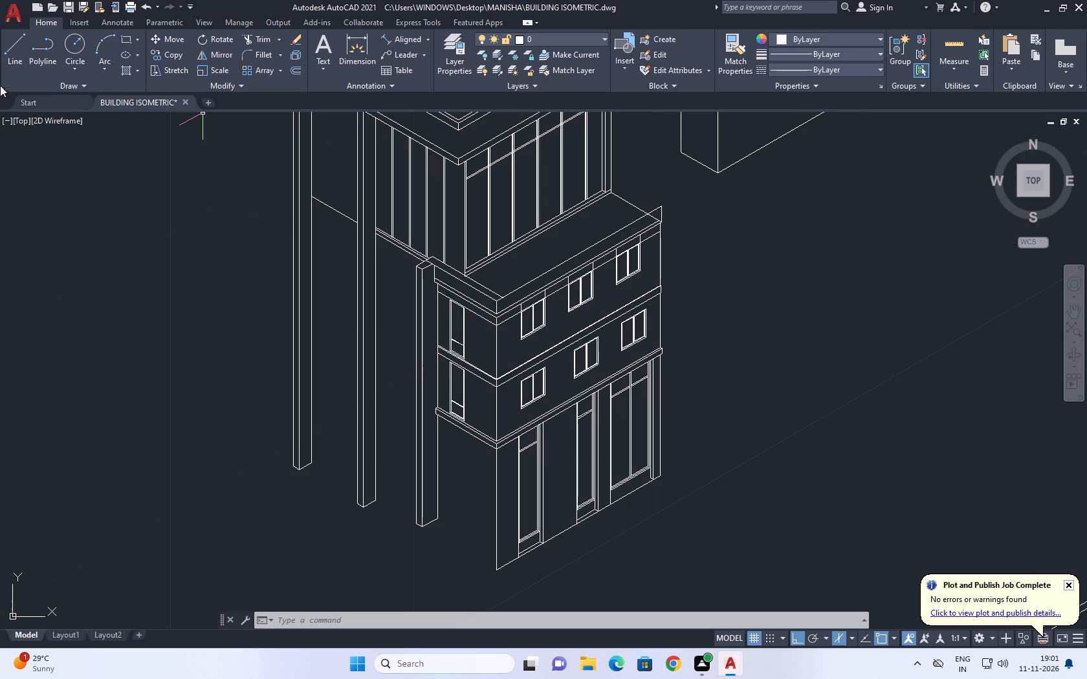
pyautogui.click(4, 12)
pyautogui.click(44, 171)
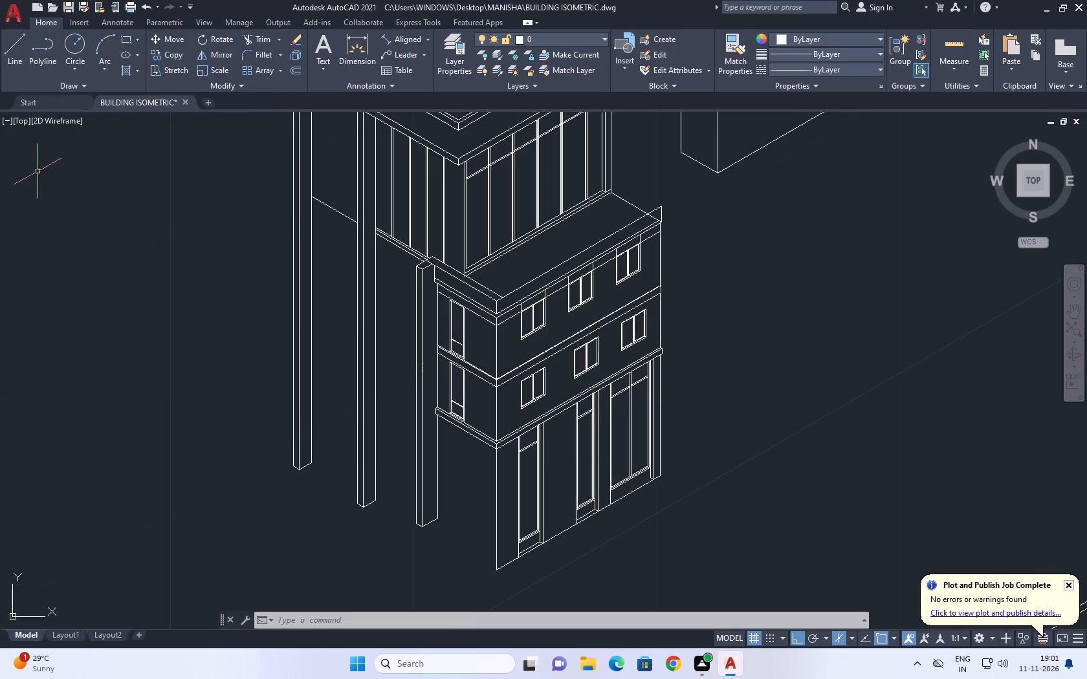
pyautogui.click(717, 451)
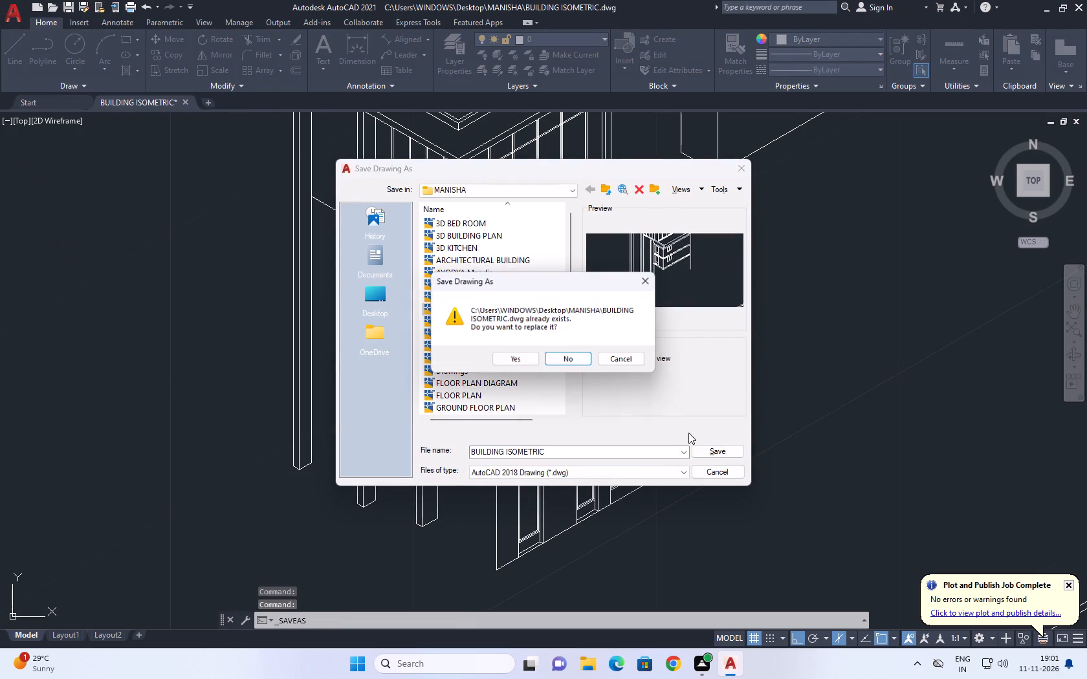
pyautogui.click(521, 360)
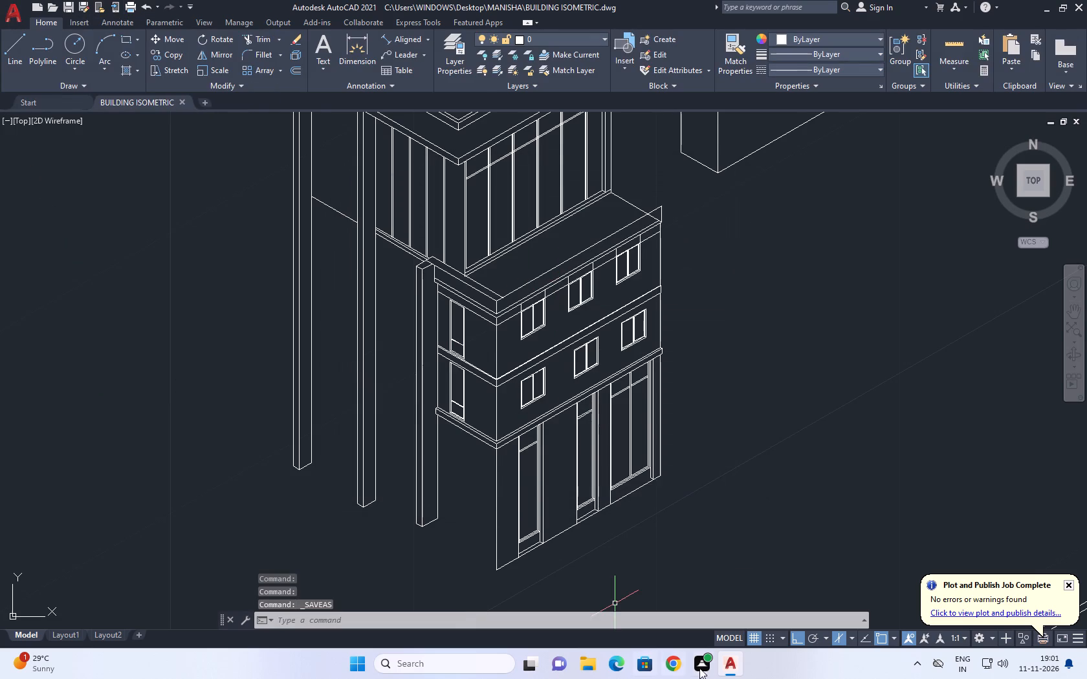